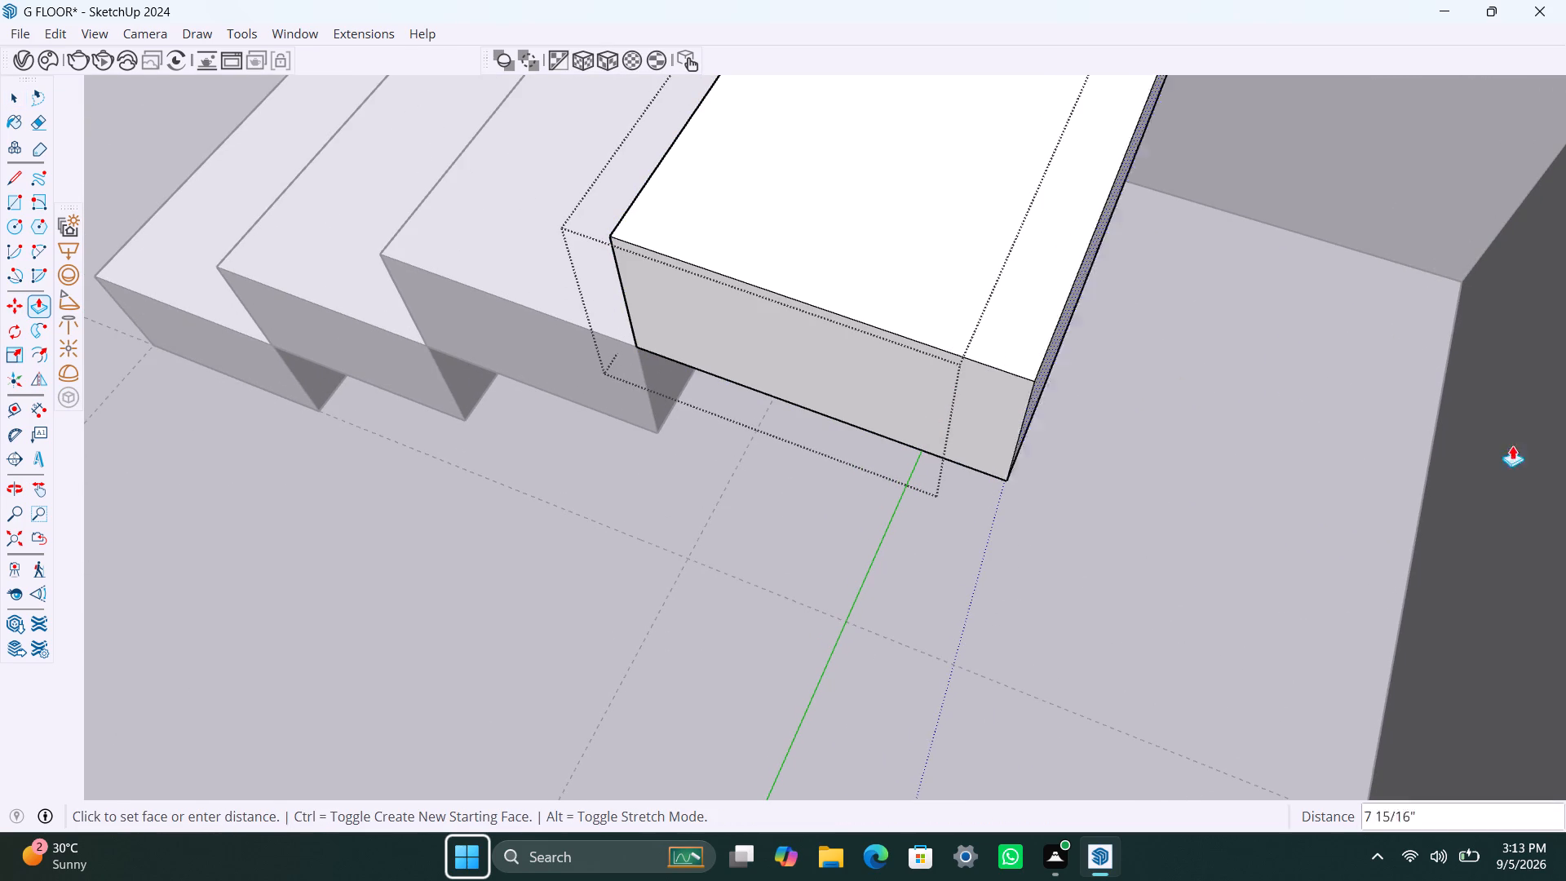
Push/Pull the stair landing's side face outward by 2' and exit the landing's group.
{"action": "left_click", "coordinate": [1546, 746]}
{"action": "scroll", "coordinate": [1383, 690], "scroll_direction": "down", "scroll_amount": 4}
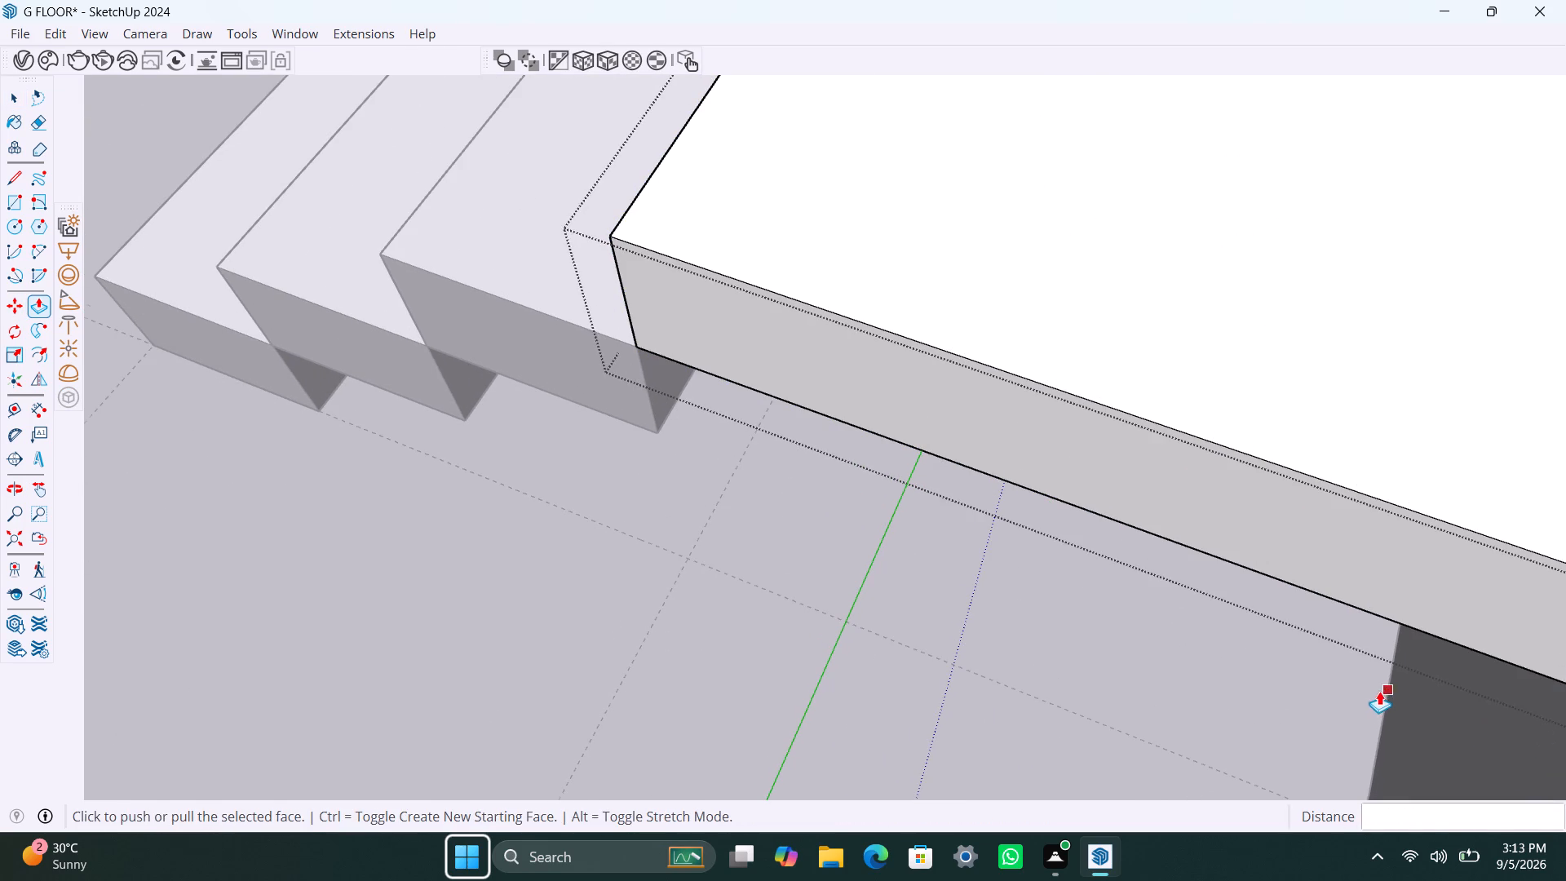
{"action": "scroll", "coordinate": [1379, 691], "scroll_direction": "down", "scroll_amount": 20}
{"action": "scroll", "coordinate": [1379, 691], "scroll_direction": "down", "scroll_amount": 1}
{"action": "scroll", "coordinate": [1330, 610], "scroll_direction": "down", "scroll_amount": 19}
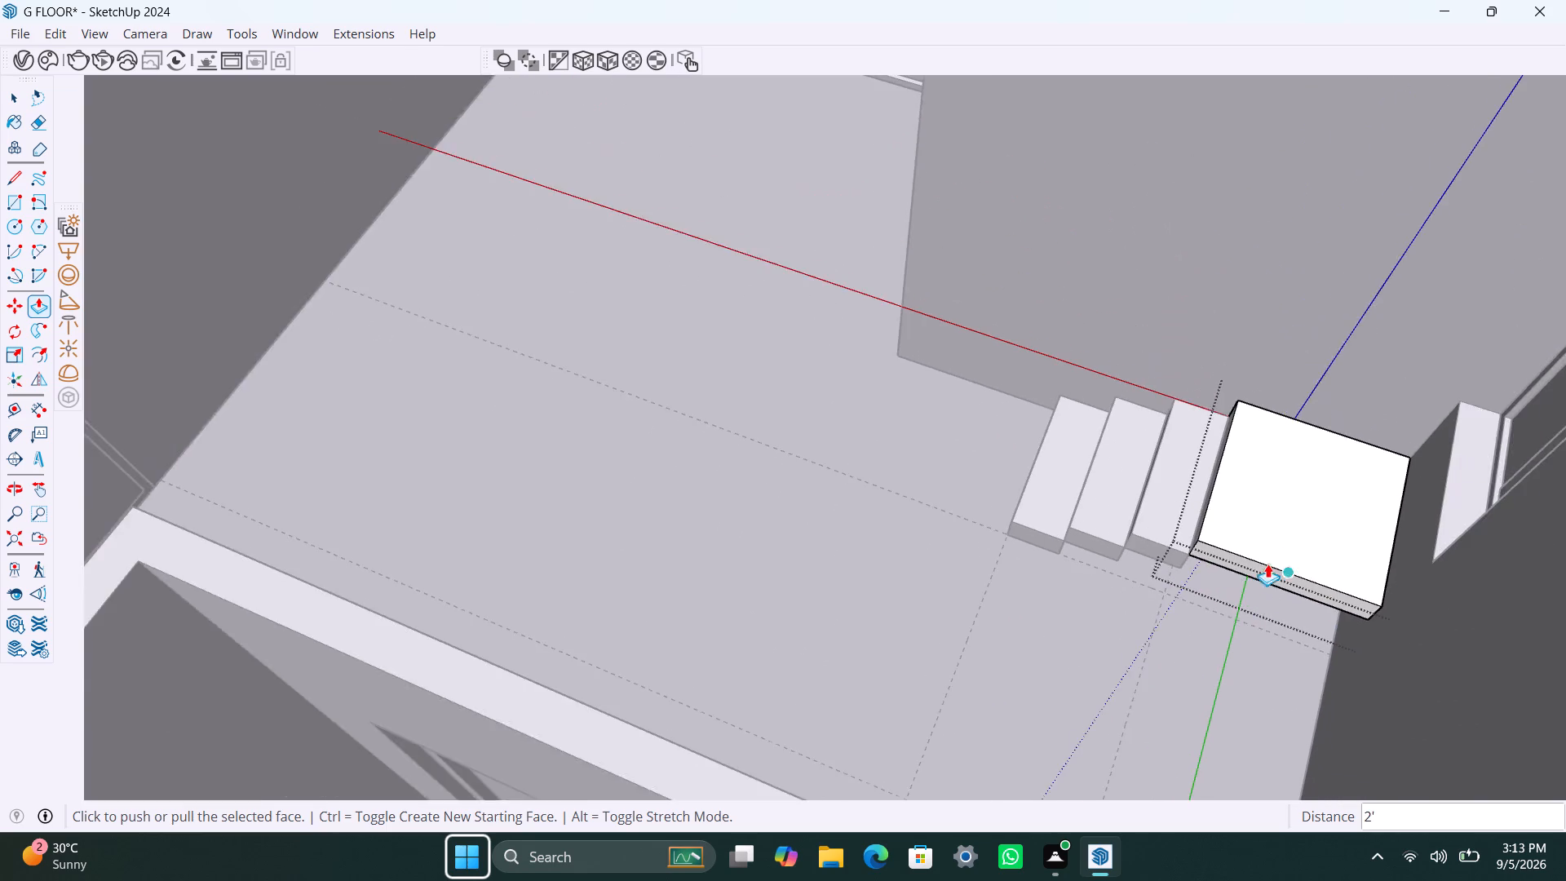
{"action": "scroll", "coordinate": [1267, 564], "scroll_direction": "down", "scroll_amount": 5}
{"action": "middle_click_drag", "start_coordinate": [1197, 652], "coordinate": [1565, 651]}
{"action": "scroll", "coordinate": [1222, 586], "scroll_direction": "down", "scroll_amount": 16}
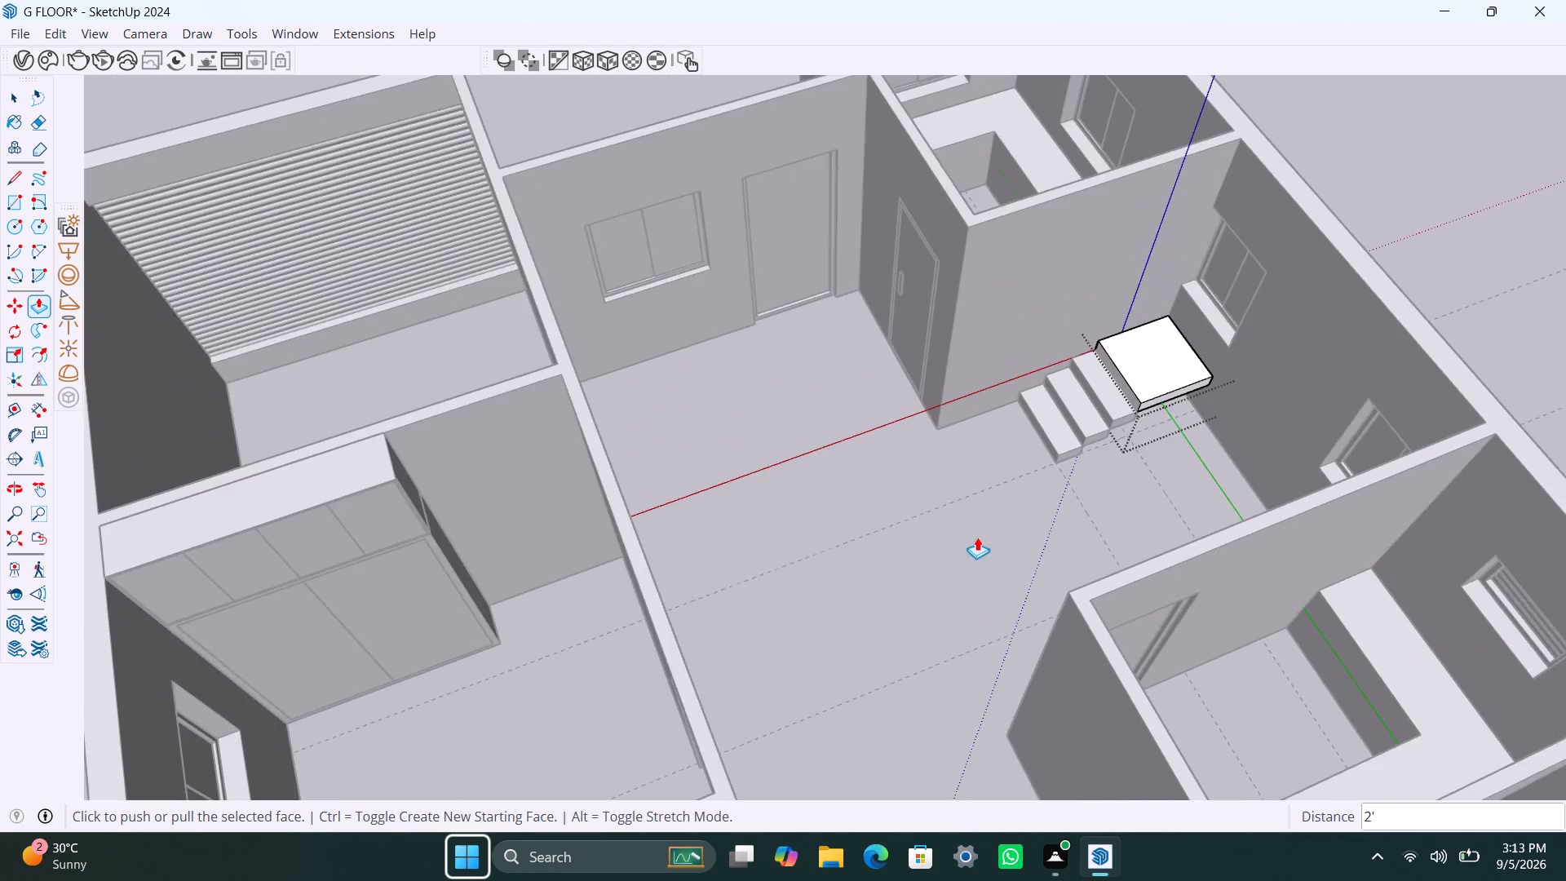
{"action": "scroll", "coordinate": [977, 537], "scroll_direction": "down", "scroll_amount": 16}
{"action": "middle_click_drag", "start_coordinate": [949, 593], "coordinate": [1410, 590]}
{"action": "key", "text": "space"}
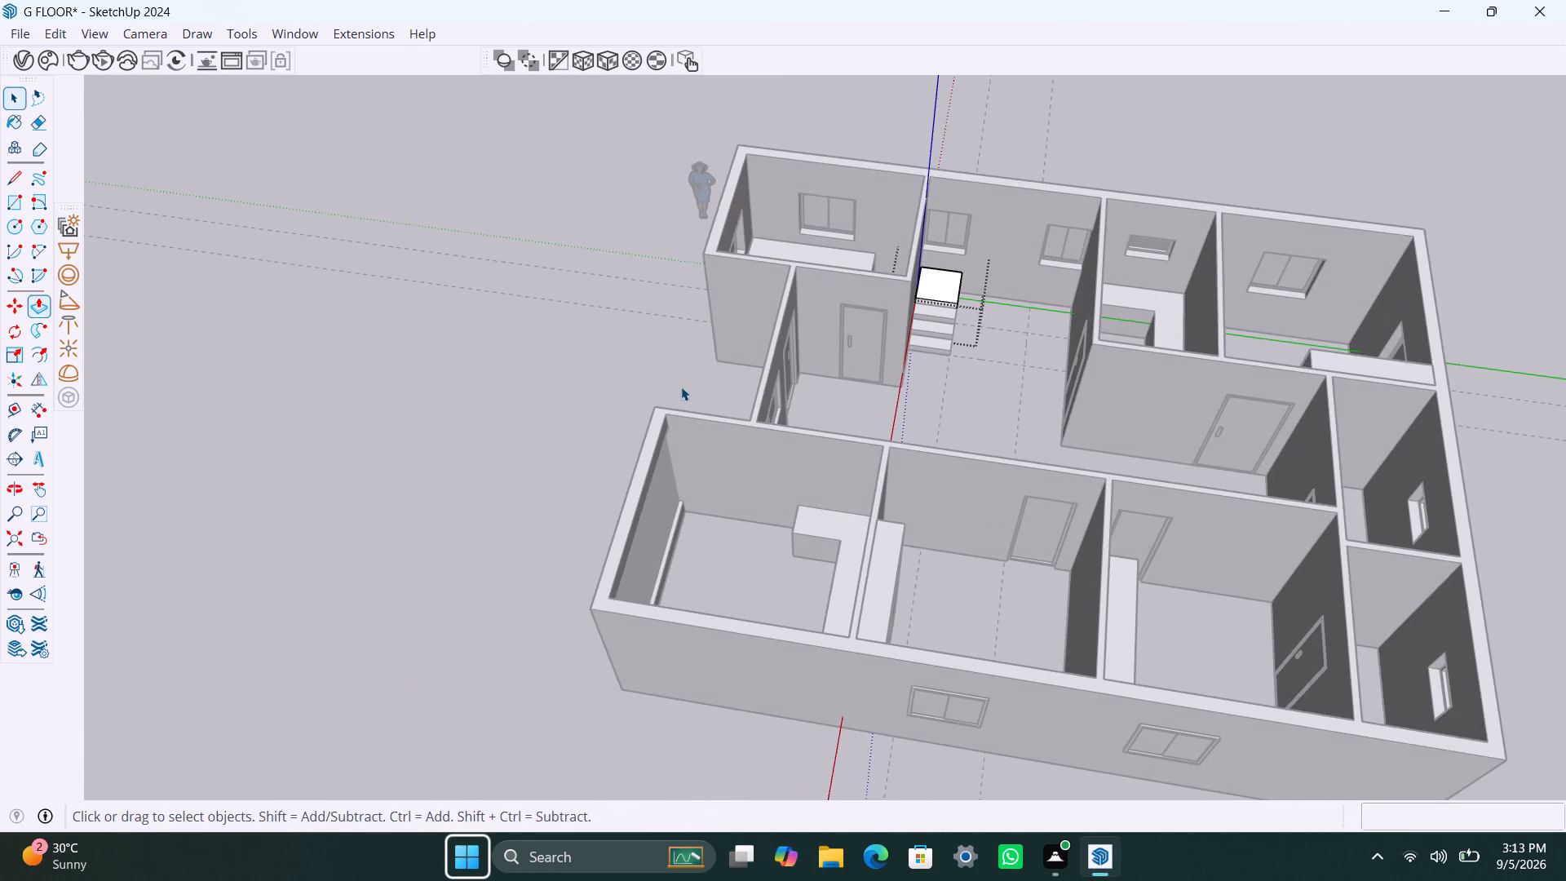
{"action": "double_click", "coordinate": [681, 384]}
Copy the lowest stair step onto the open floor in front of the stairs.
{"action": "scroll", "coordinate": [812, 413], "scroll_direction": "down", "scroll_amount": 4}
{"action": "middle_click_drag", "start_coordinate": [901, 388], "coordinate": [776, 489], "text": "shift"}
{"action": "scroll", "coordinate": [798, 439], "scroll_direction": "up", "scroll_amount": 5}
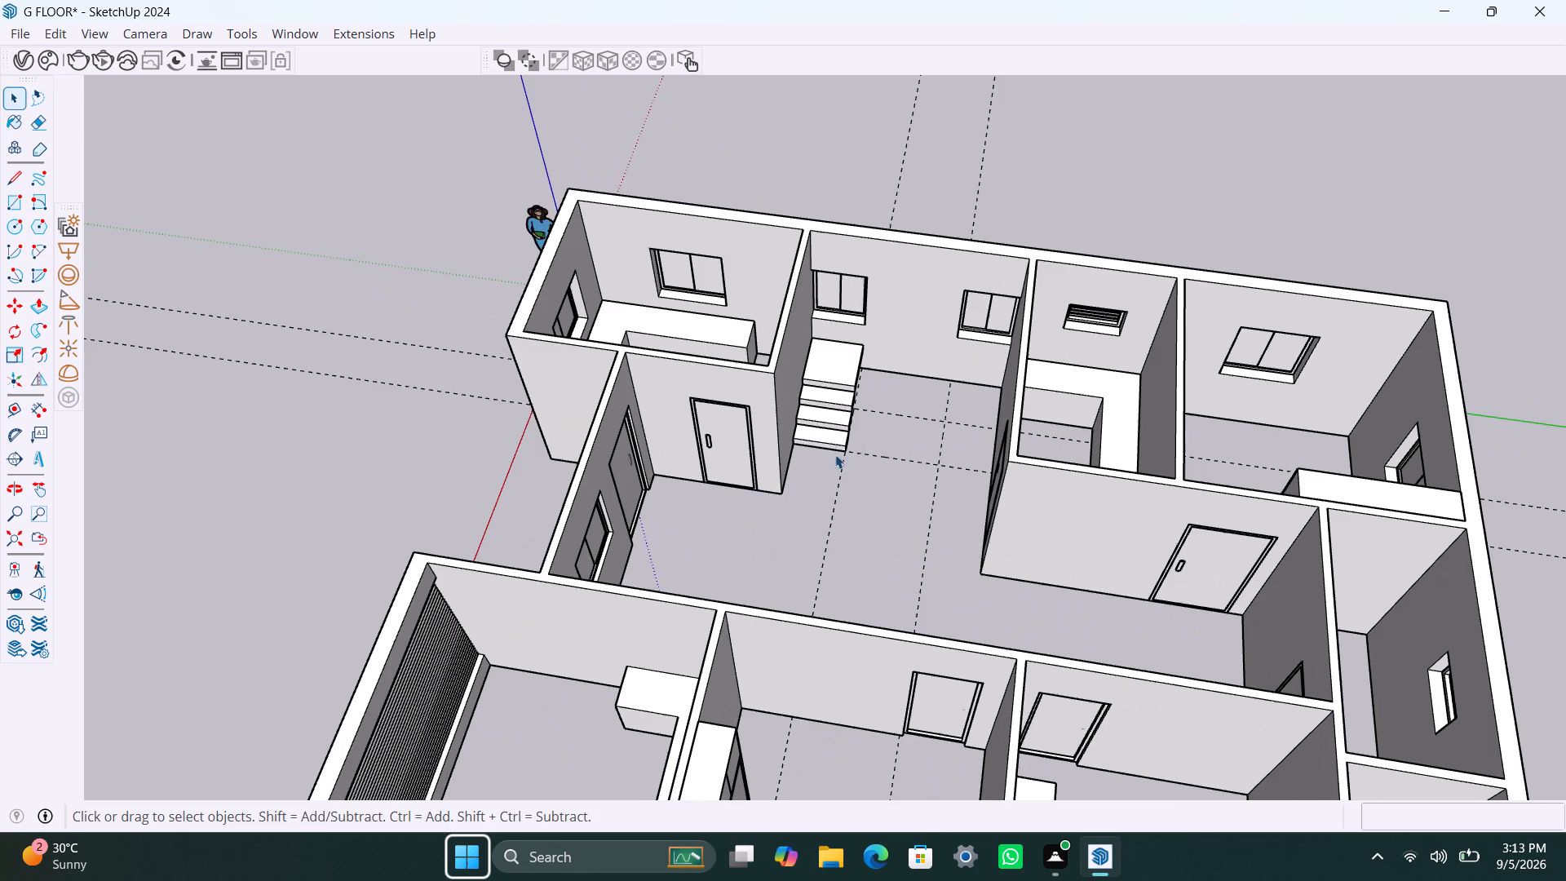
{"action": "middle_click_drag", "start_coordinate": [839, 458], "coordinate": [963, 499]}
{"action": "scroll", "coordinate": [808, 457], "scroll_direction": "up", "scroll_amount": 7}
{"action": "left_click", "coordinate": [810, 421]}
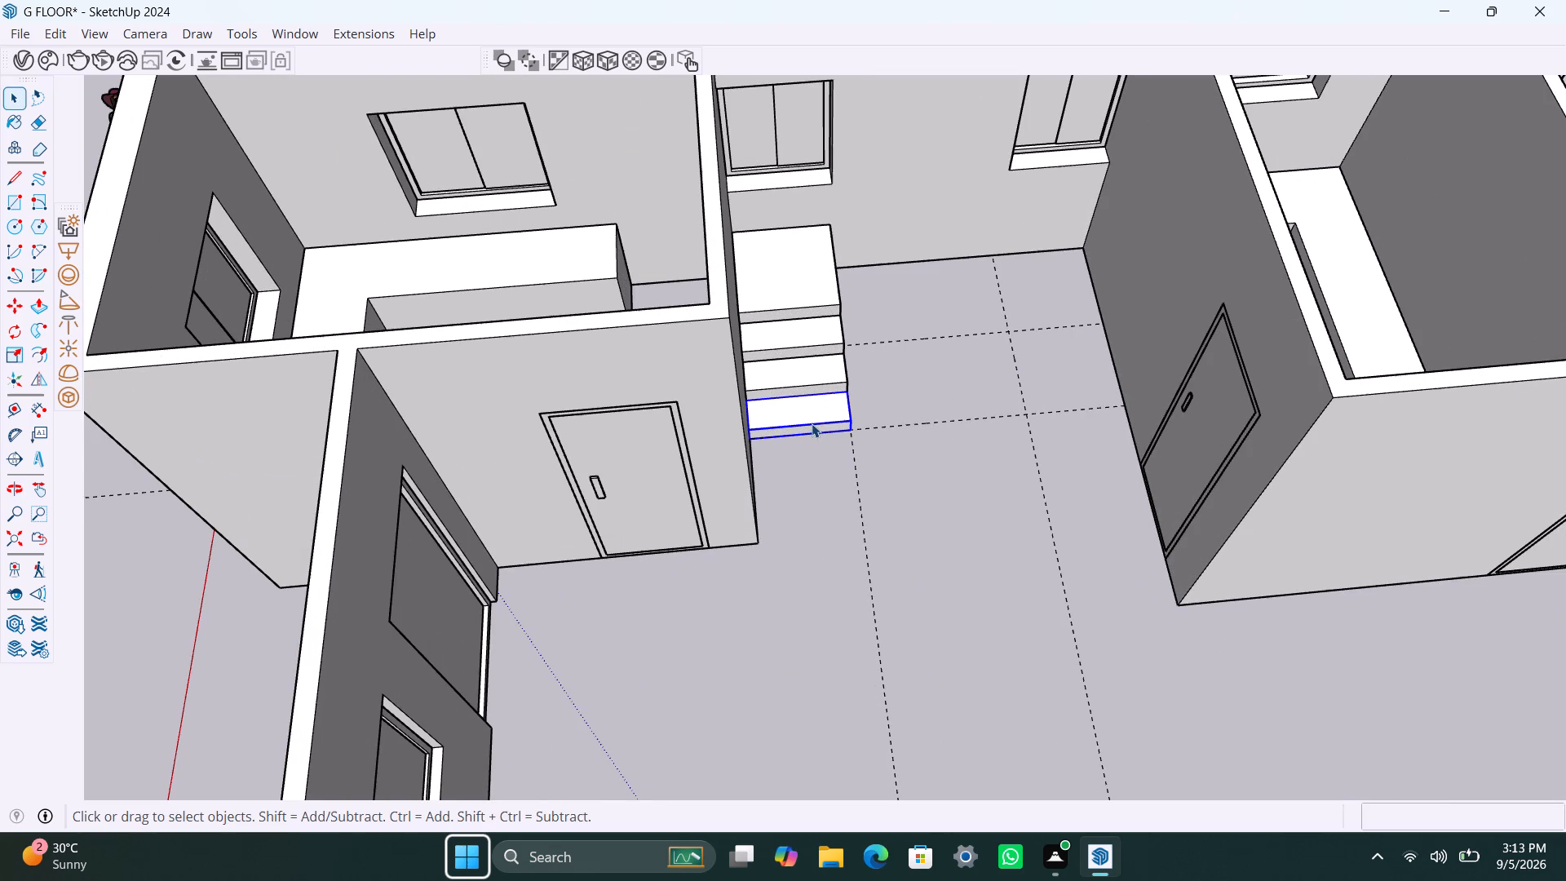
{"action": "key", "text": "m"}
{"action": "left_click", "coordinate": [812, 423]}
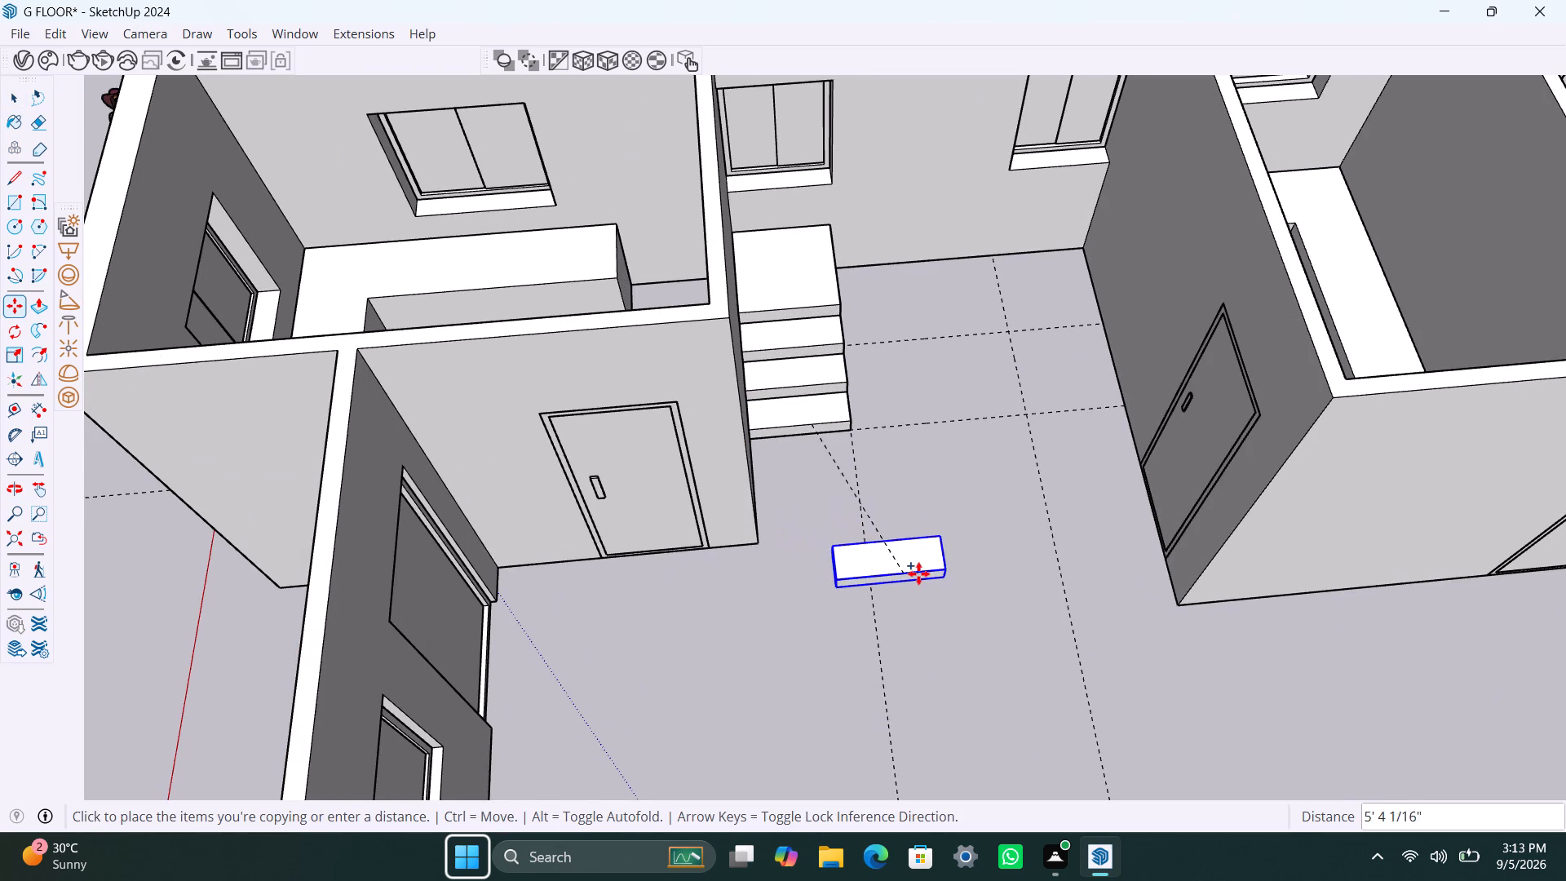
{"action": "left_click", "coordinate": [929, 573]}
{"action": "key", "text": "space"}
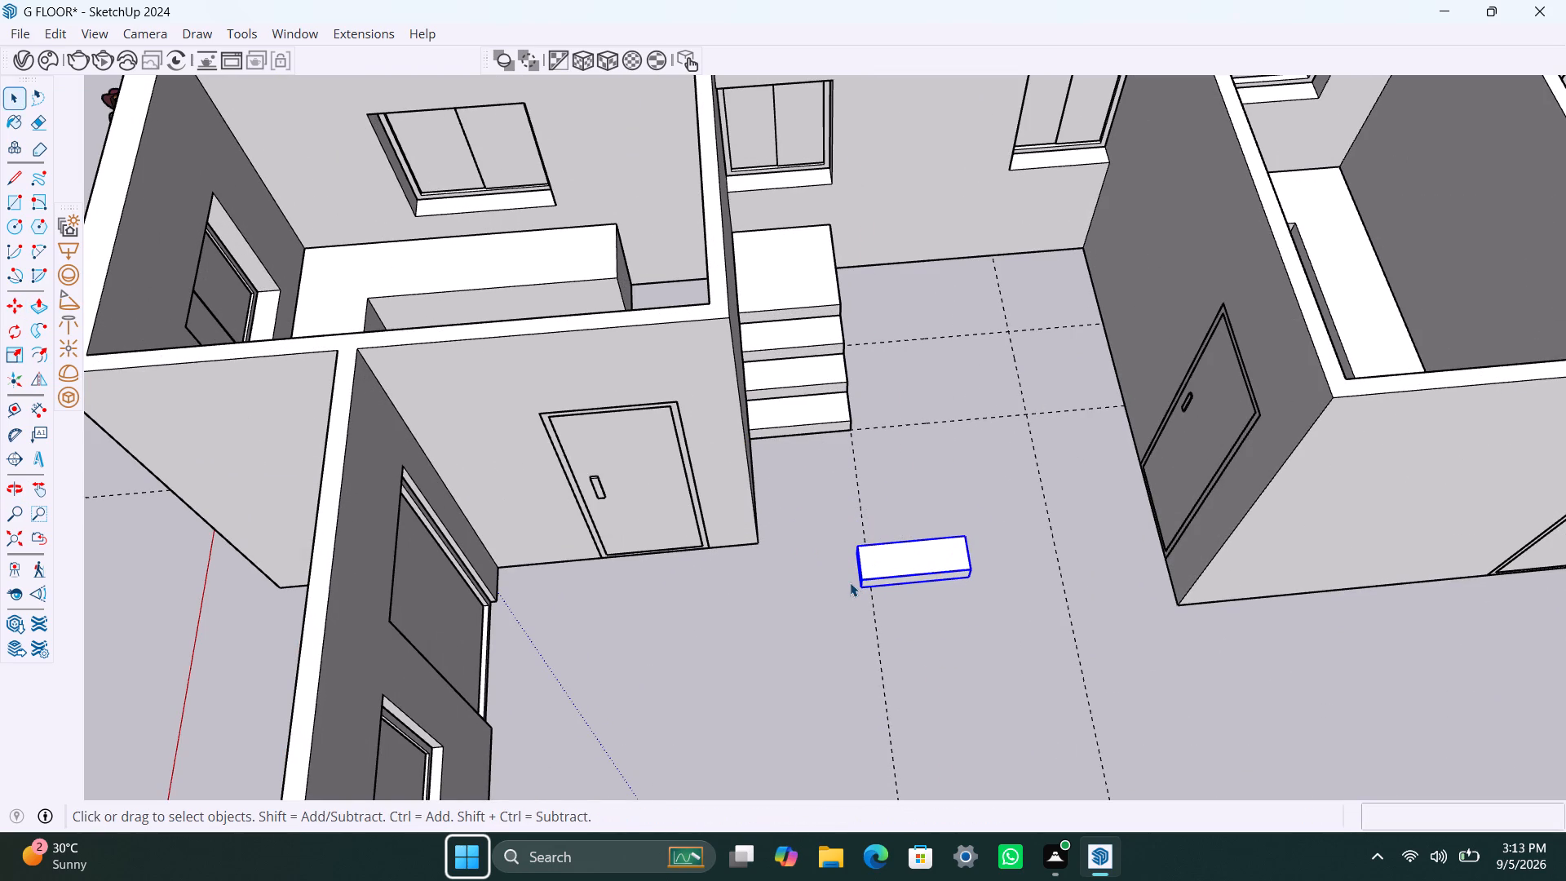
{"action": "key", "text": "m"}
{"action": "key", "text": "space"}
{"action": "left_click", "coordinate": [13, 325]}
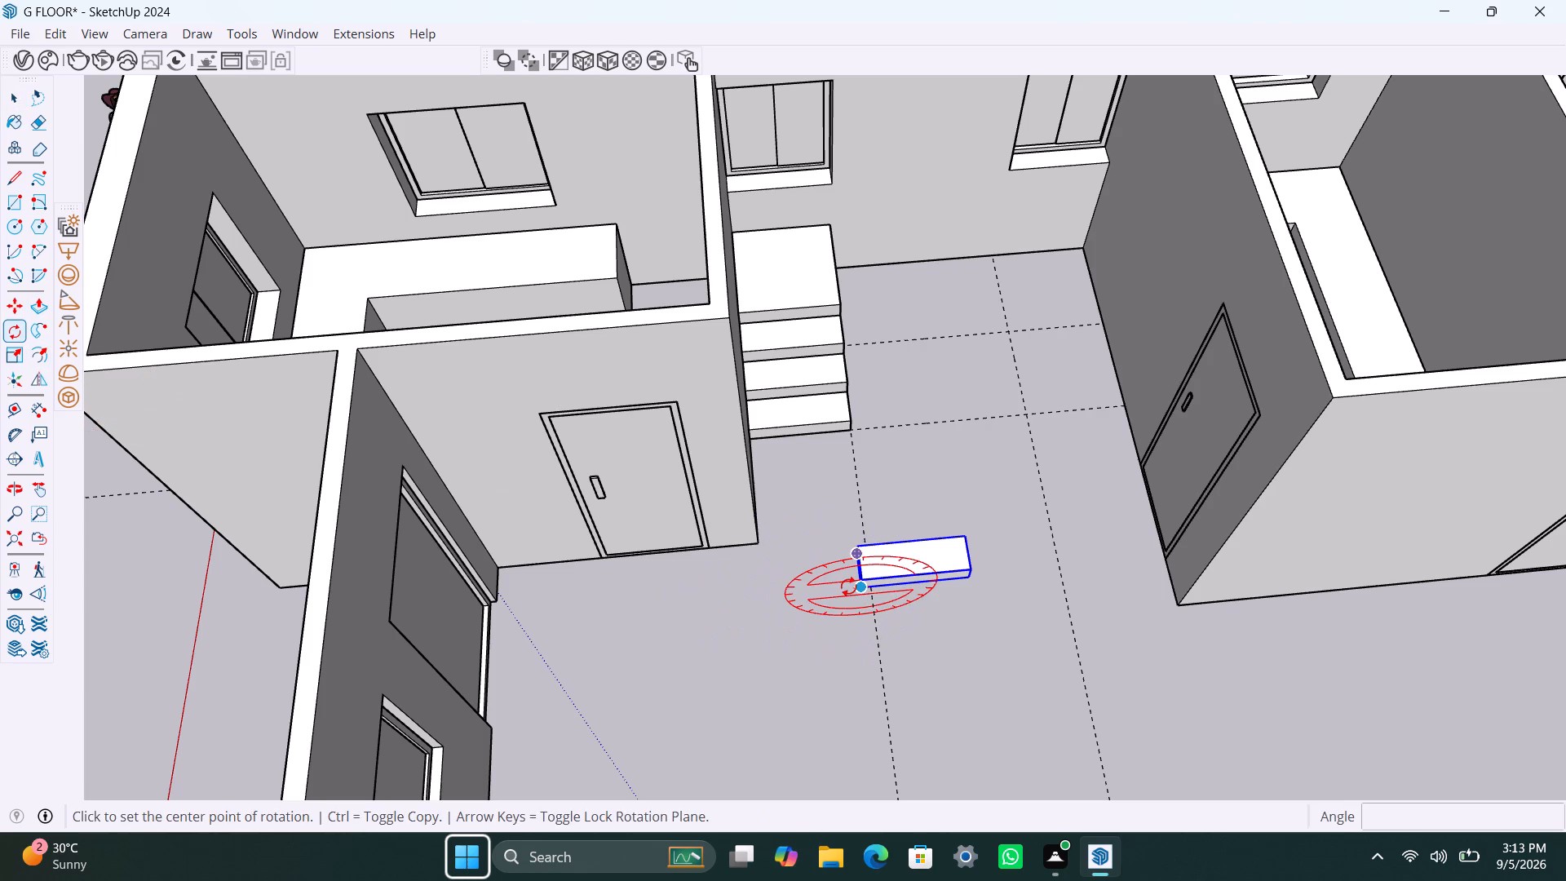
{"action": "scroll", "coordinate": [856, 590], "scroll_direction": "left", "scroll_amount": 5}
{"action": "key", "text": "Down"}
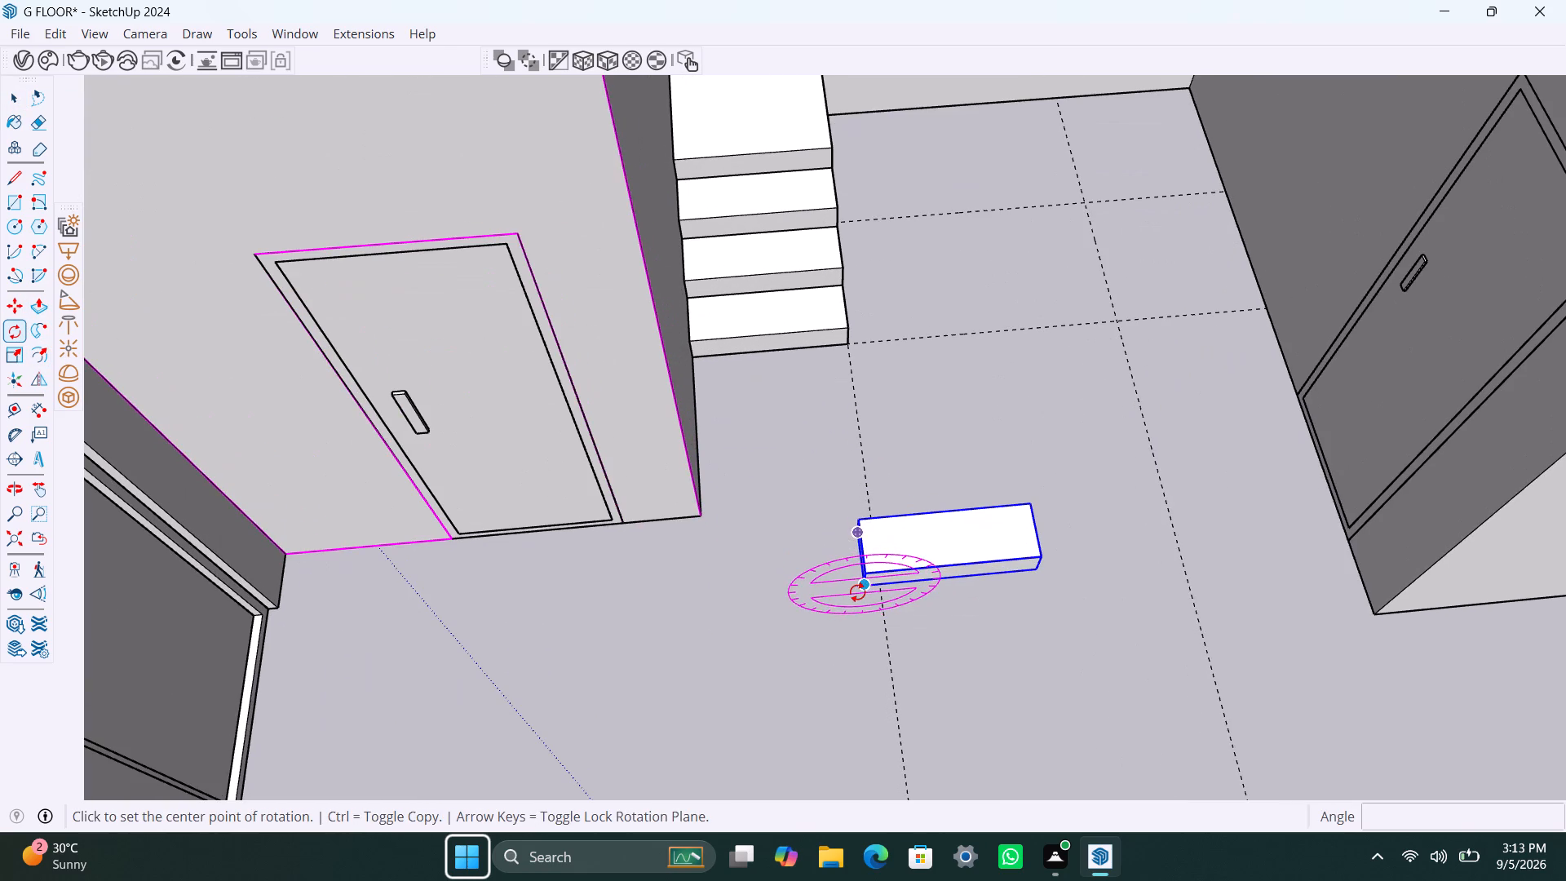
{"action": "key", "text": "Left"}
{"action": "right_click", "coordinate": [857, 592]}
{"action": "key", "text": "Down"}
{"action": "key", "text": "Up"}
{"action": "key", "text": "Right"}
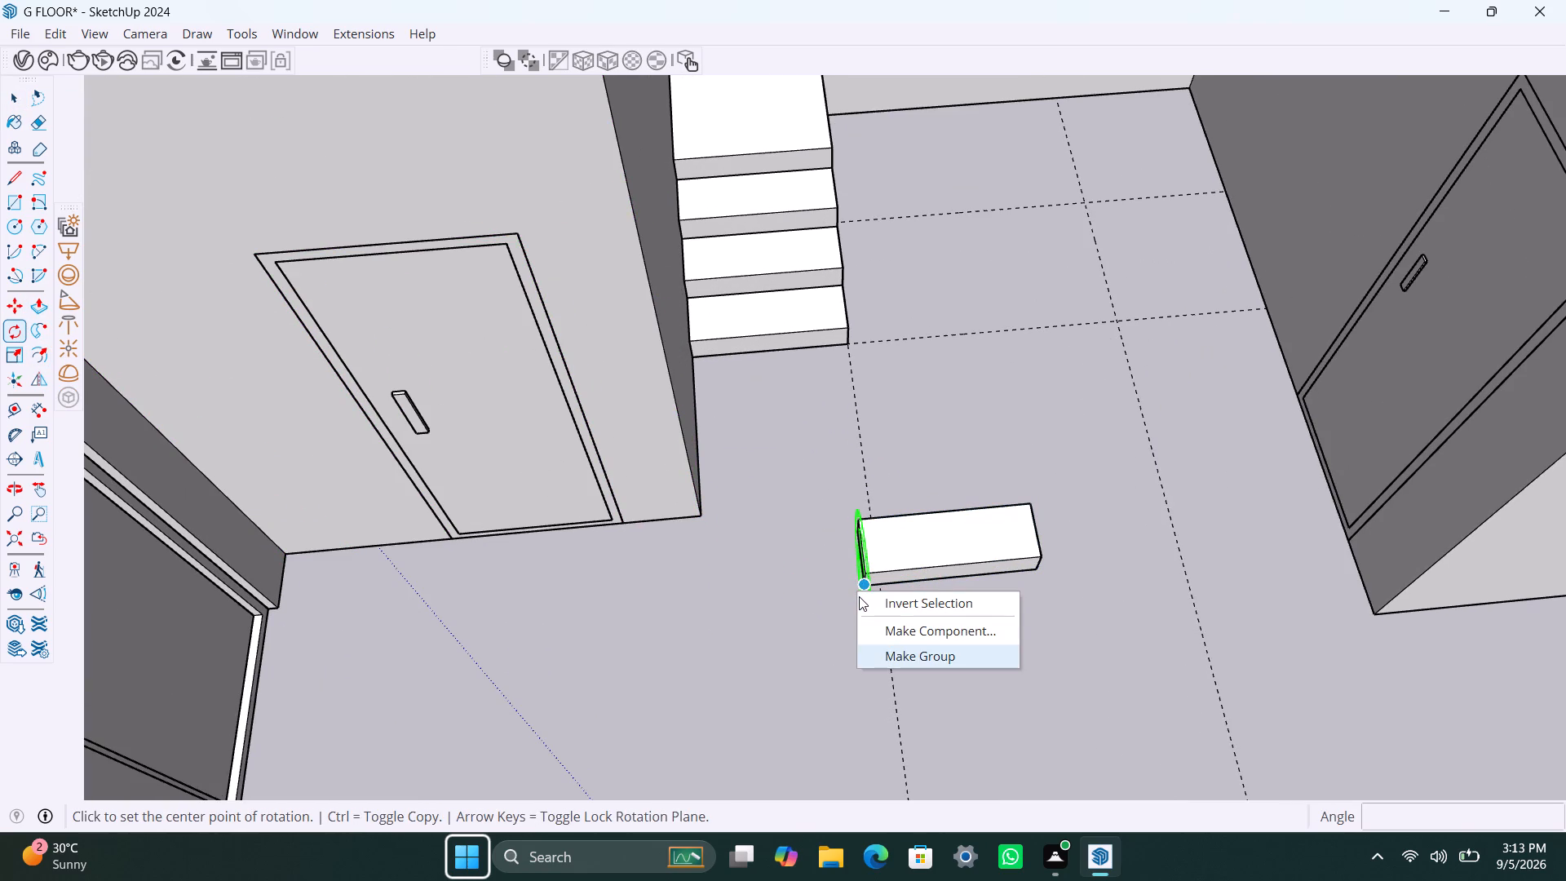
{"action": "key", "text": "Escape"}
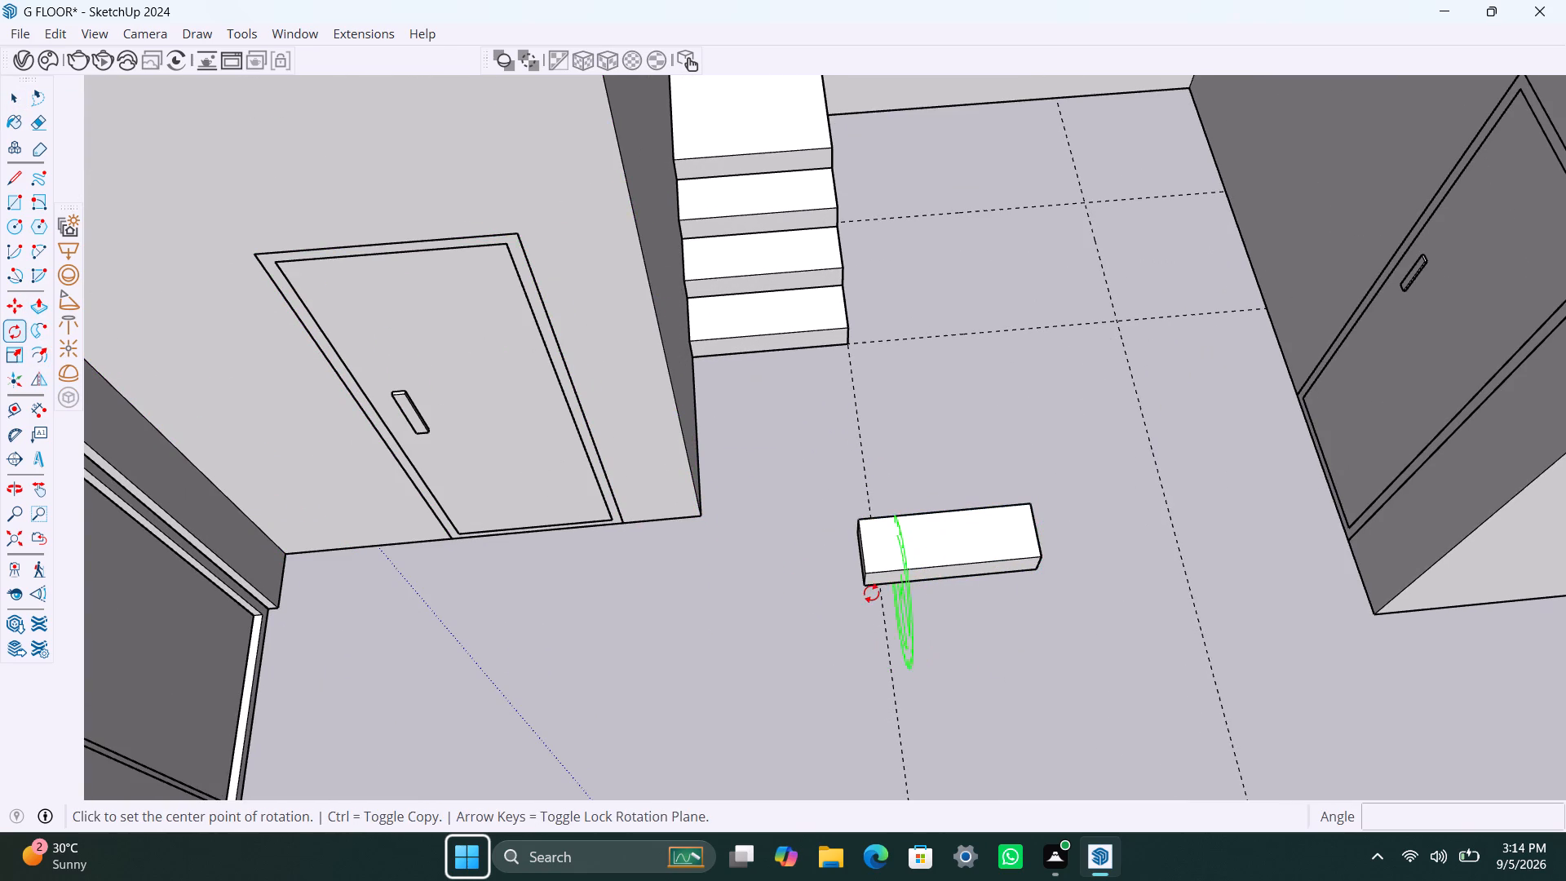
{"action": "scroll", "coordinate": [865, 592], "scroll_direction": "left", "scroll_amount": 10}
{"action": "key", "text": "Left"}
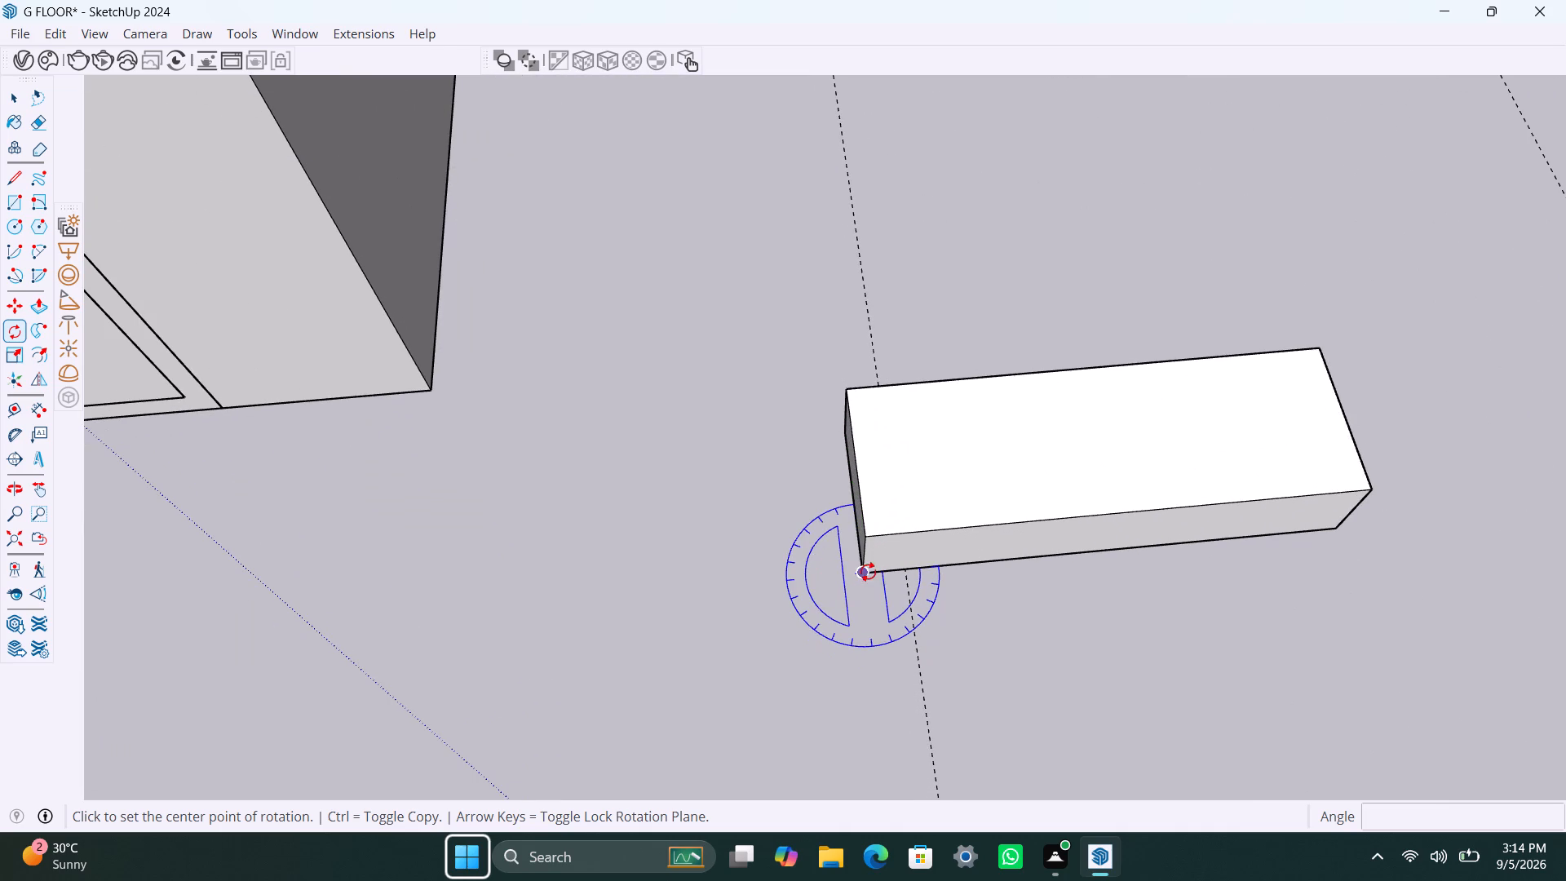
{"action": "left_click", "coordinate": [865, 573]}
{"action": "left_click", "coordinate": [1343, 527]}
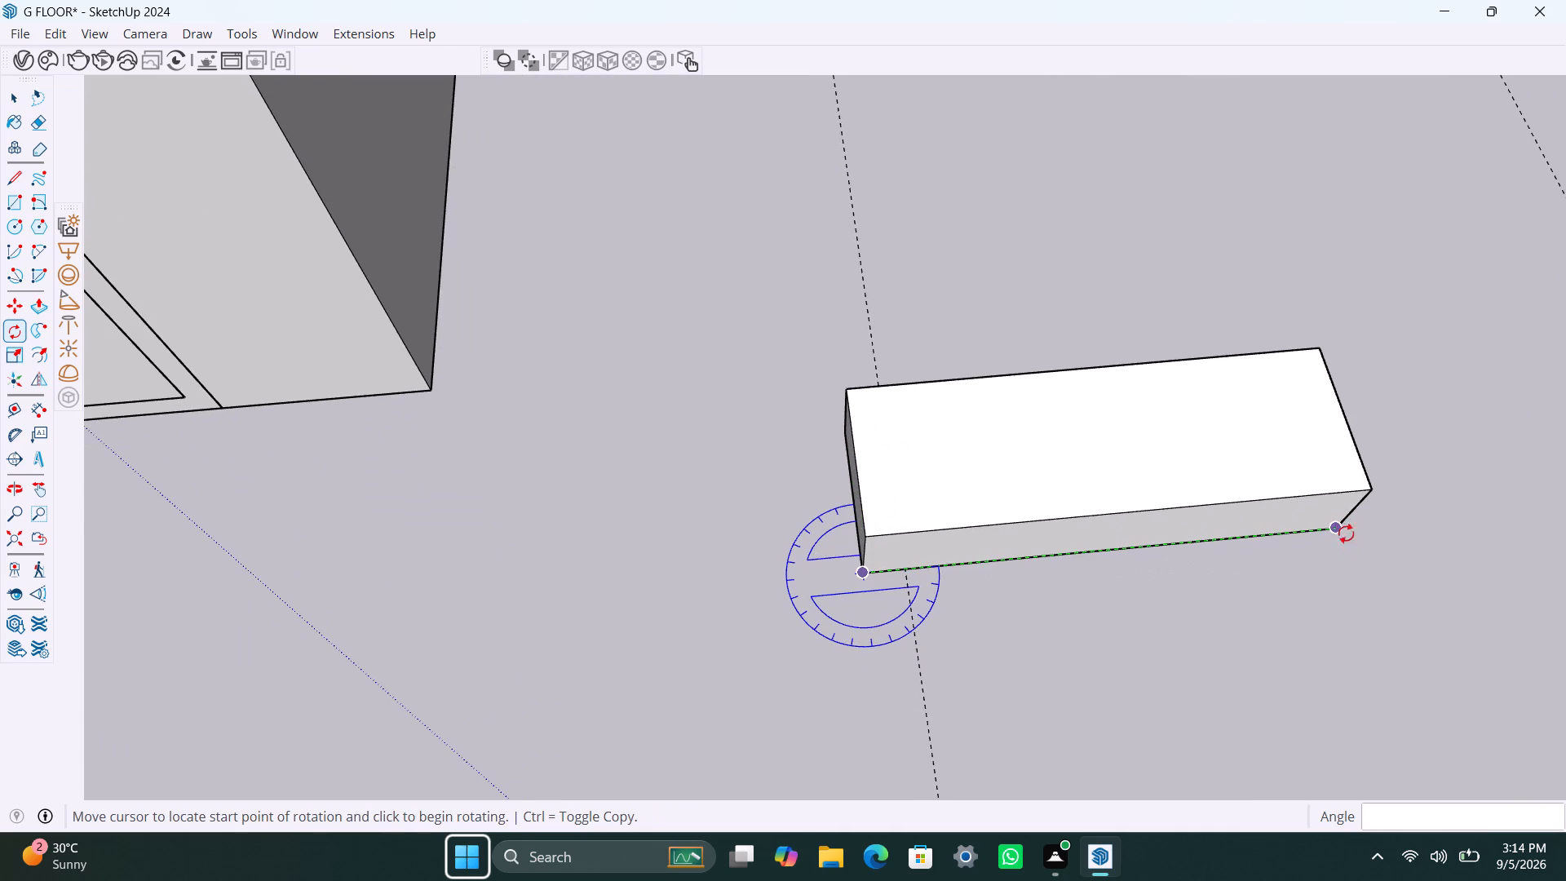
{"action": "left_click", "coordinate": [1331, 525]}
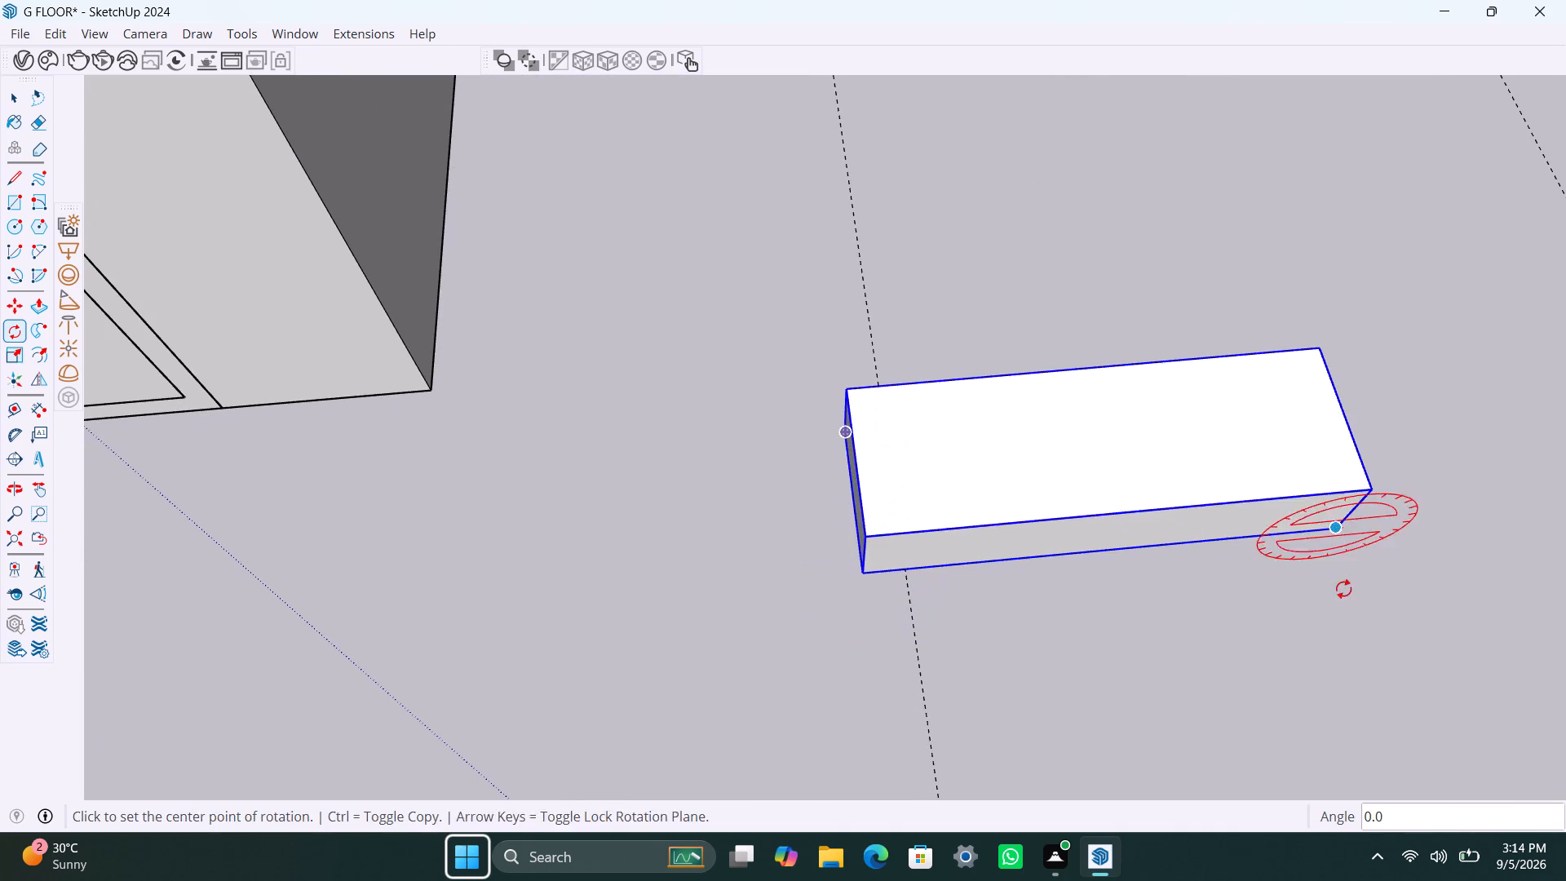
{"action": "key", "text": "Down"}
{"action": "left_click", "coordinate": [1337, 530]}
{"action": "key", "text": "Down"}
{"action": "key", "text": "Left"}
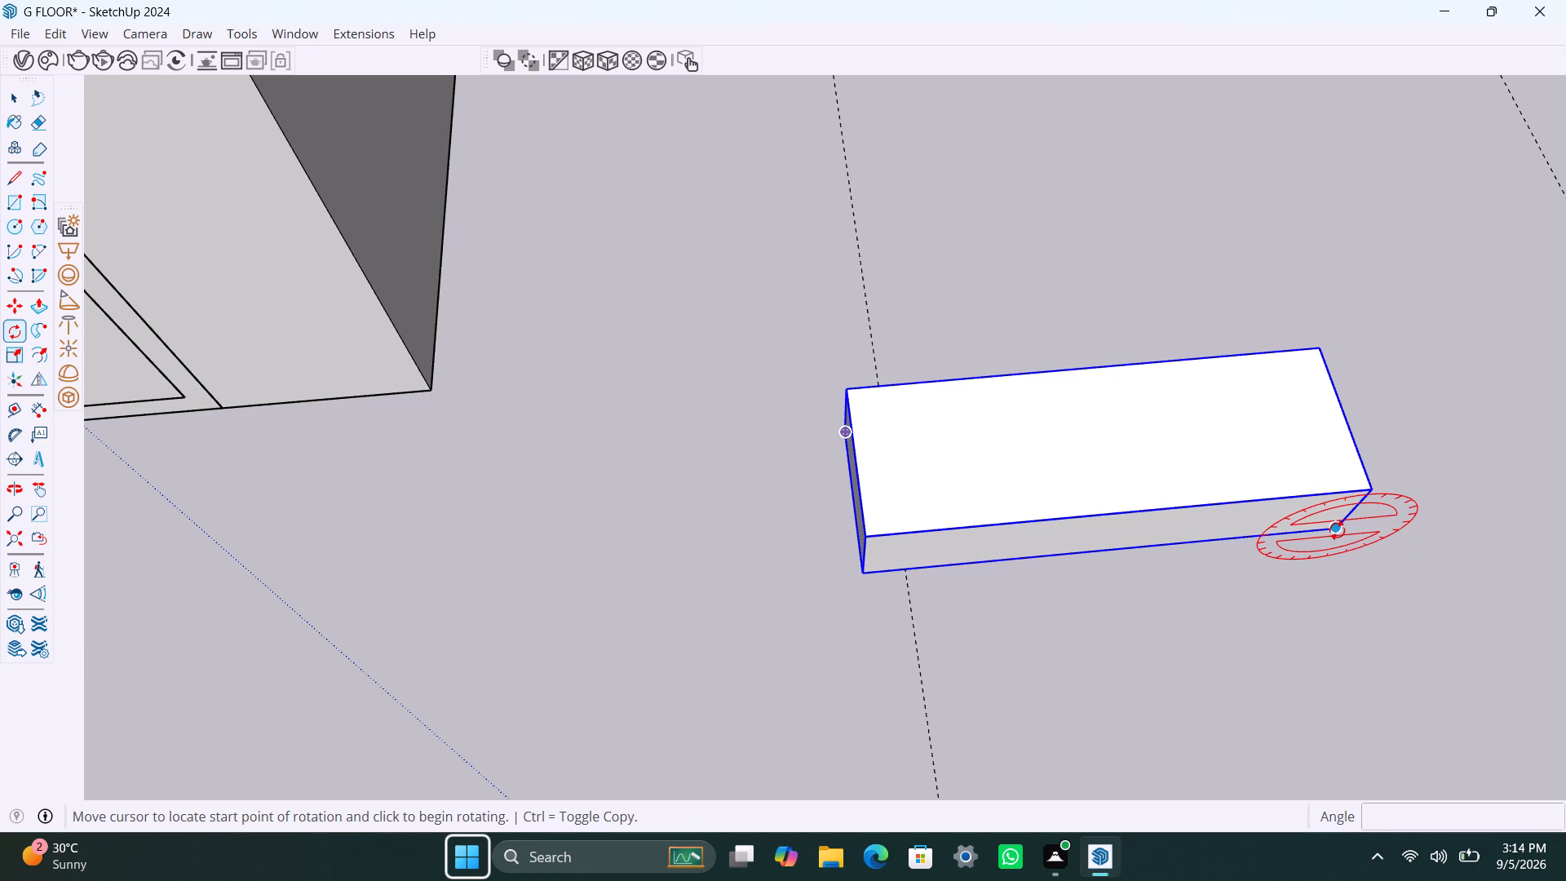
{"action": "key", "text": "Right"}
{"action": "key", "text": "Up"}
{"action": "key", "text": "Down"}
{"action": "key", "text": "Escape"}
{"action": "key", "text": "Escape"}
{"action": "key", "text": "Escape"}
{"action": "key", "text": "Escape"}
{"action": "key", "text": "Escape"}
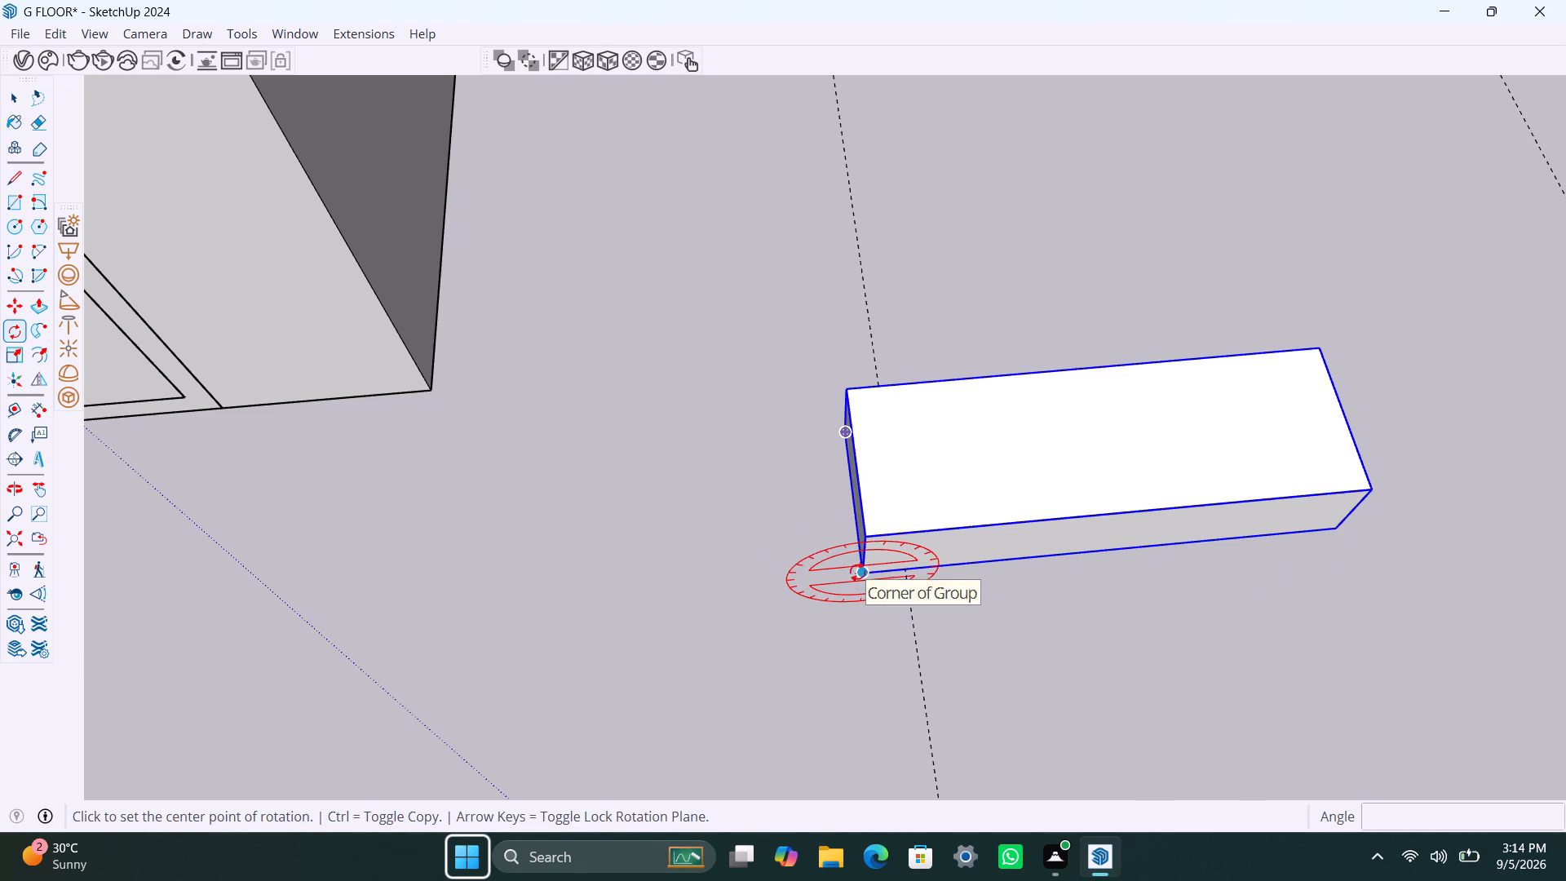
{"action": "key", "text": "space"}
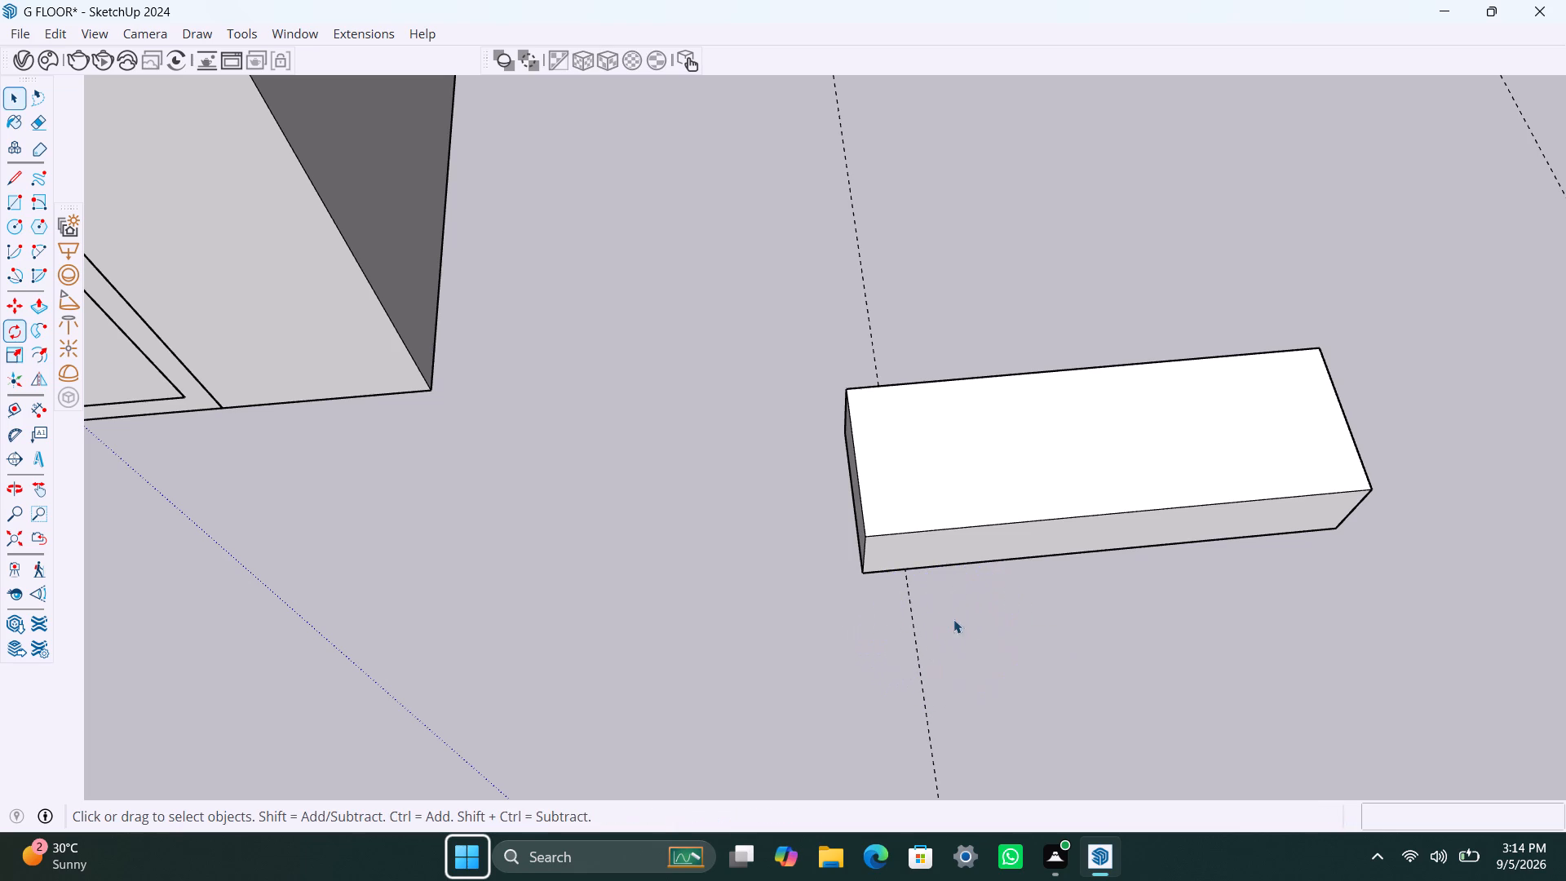
Rotate the copied step 90 degrees on the floor plane about its bottom front corner.
{"action": "scroll", "coordinate": [886, 557], "scroll_direction": "up", "scroll_amount": 2}
{"action": "middle_click", "coordinate": [932, 590]}
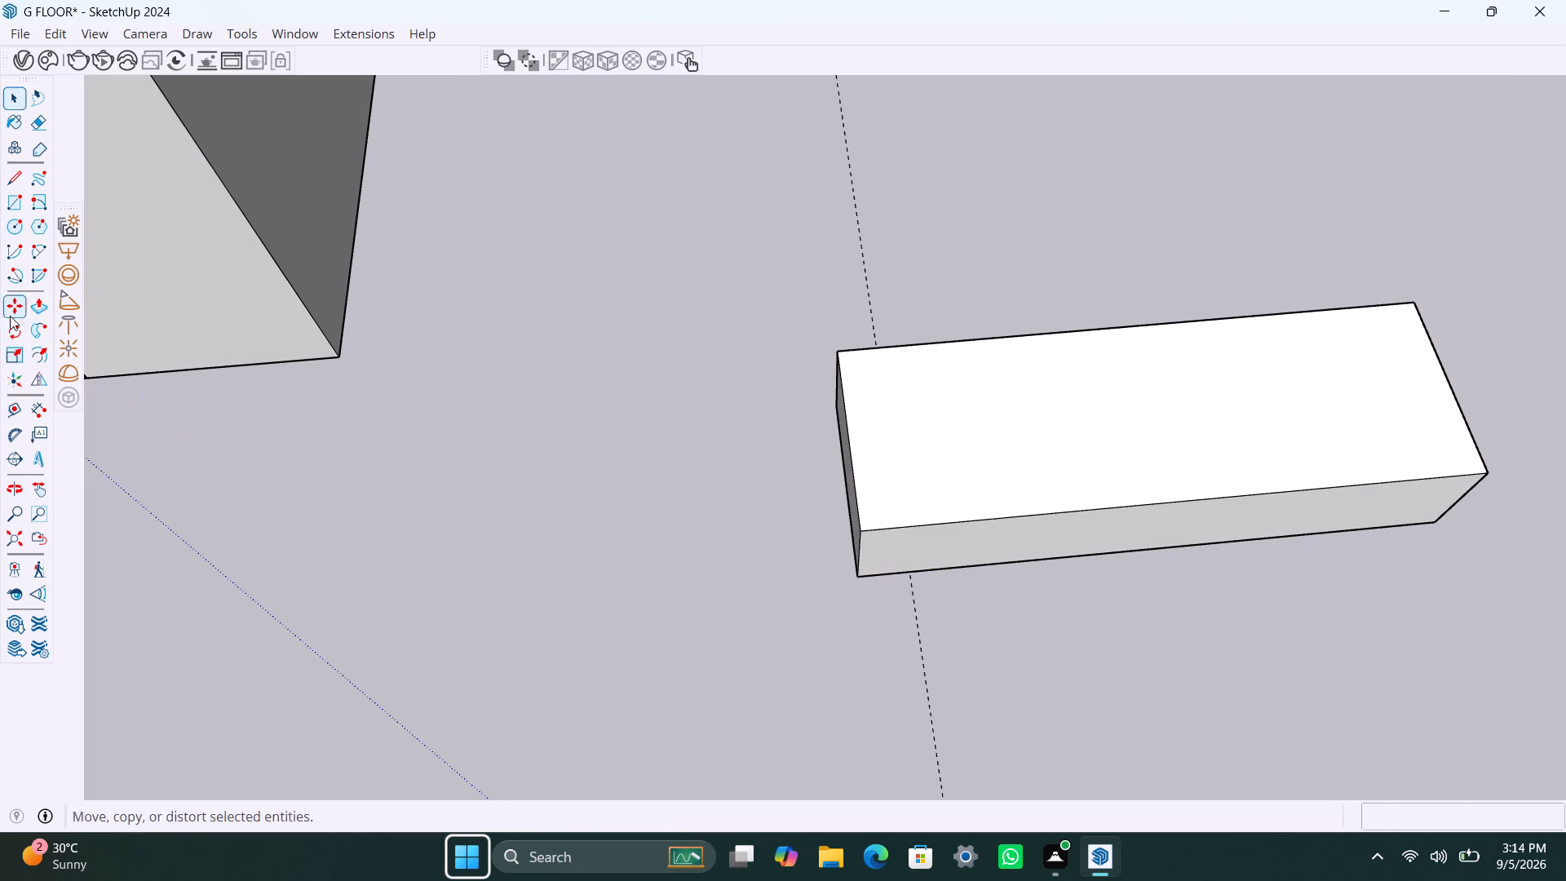
{"action": "left_click", "coordinate": [20, 337]}
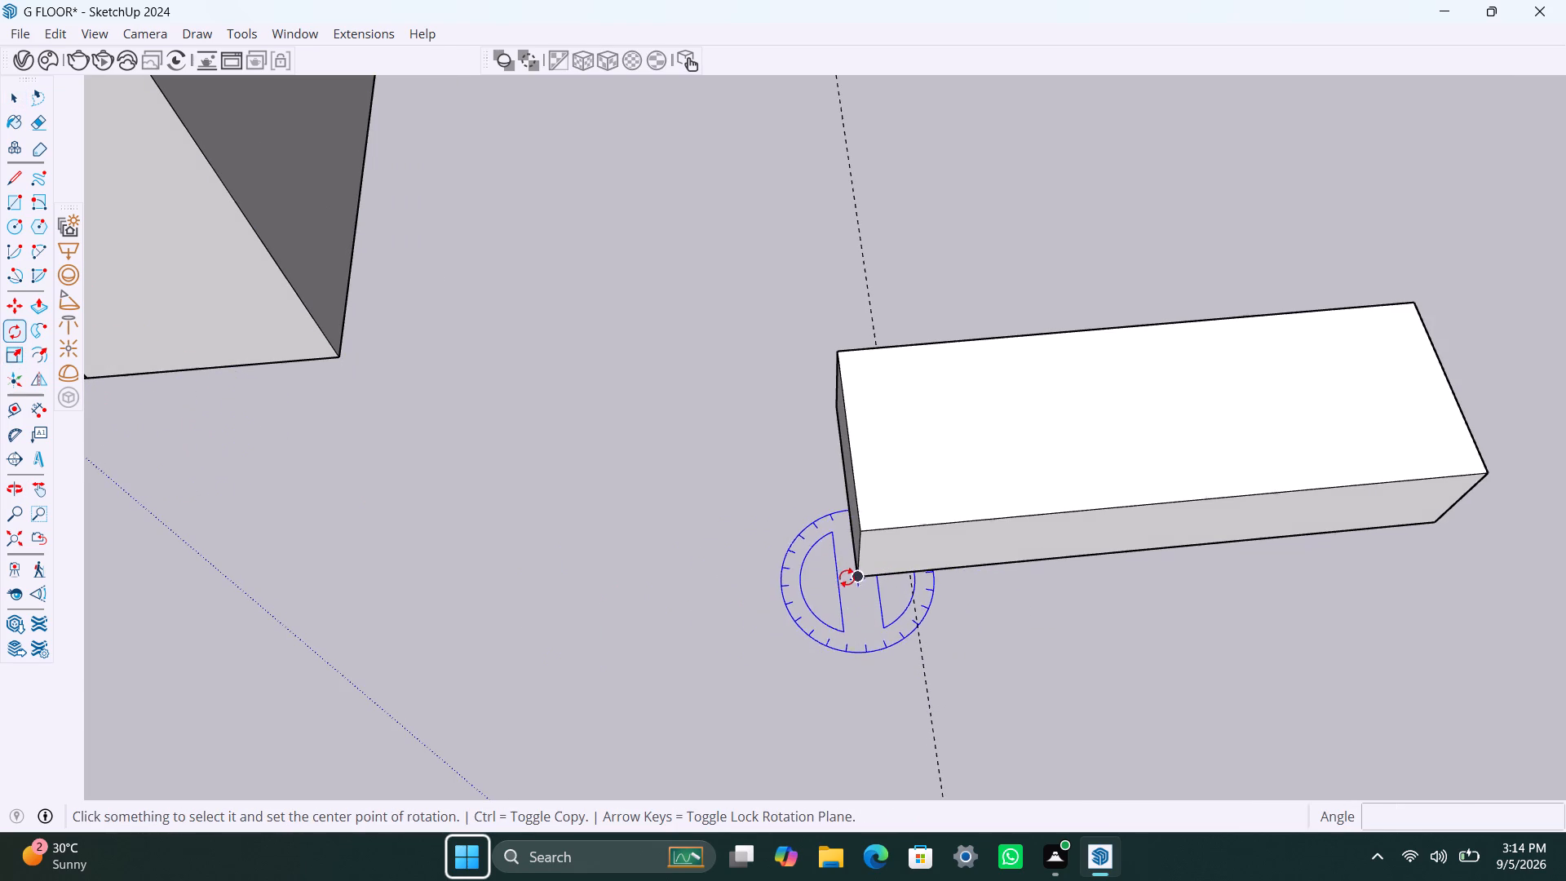
{"action": "left_click", "coordinate": [852, 576]}
{"action": "left_click", "coordinate": [1444, 519]}
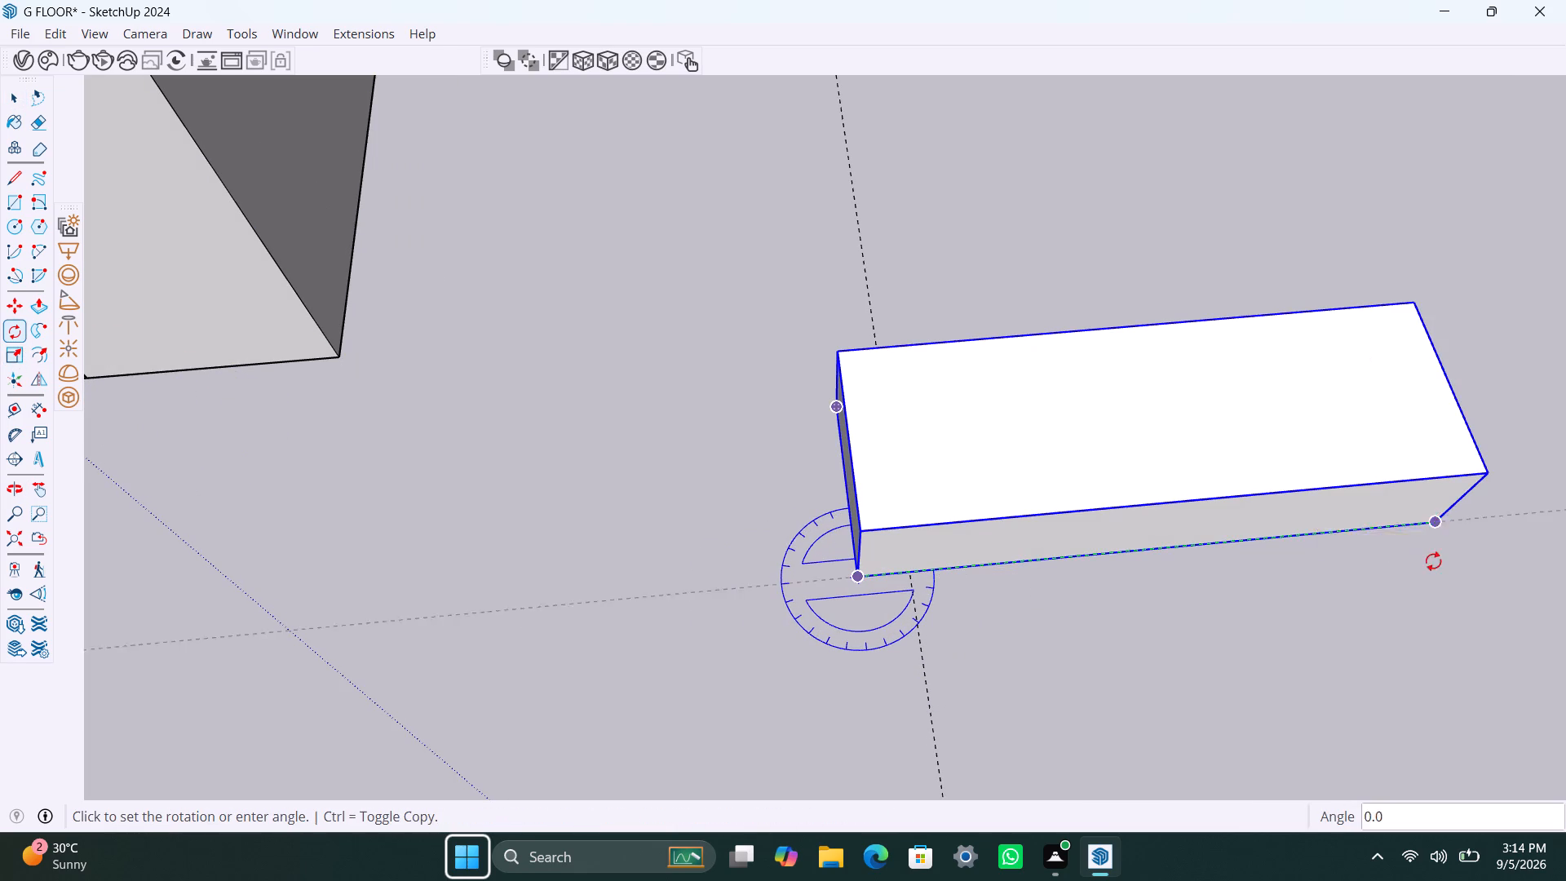
{"action": "type", "text": "90"}
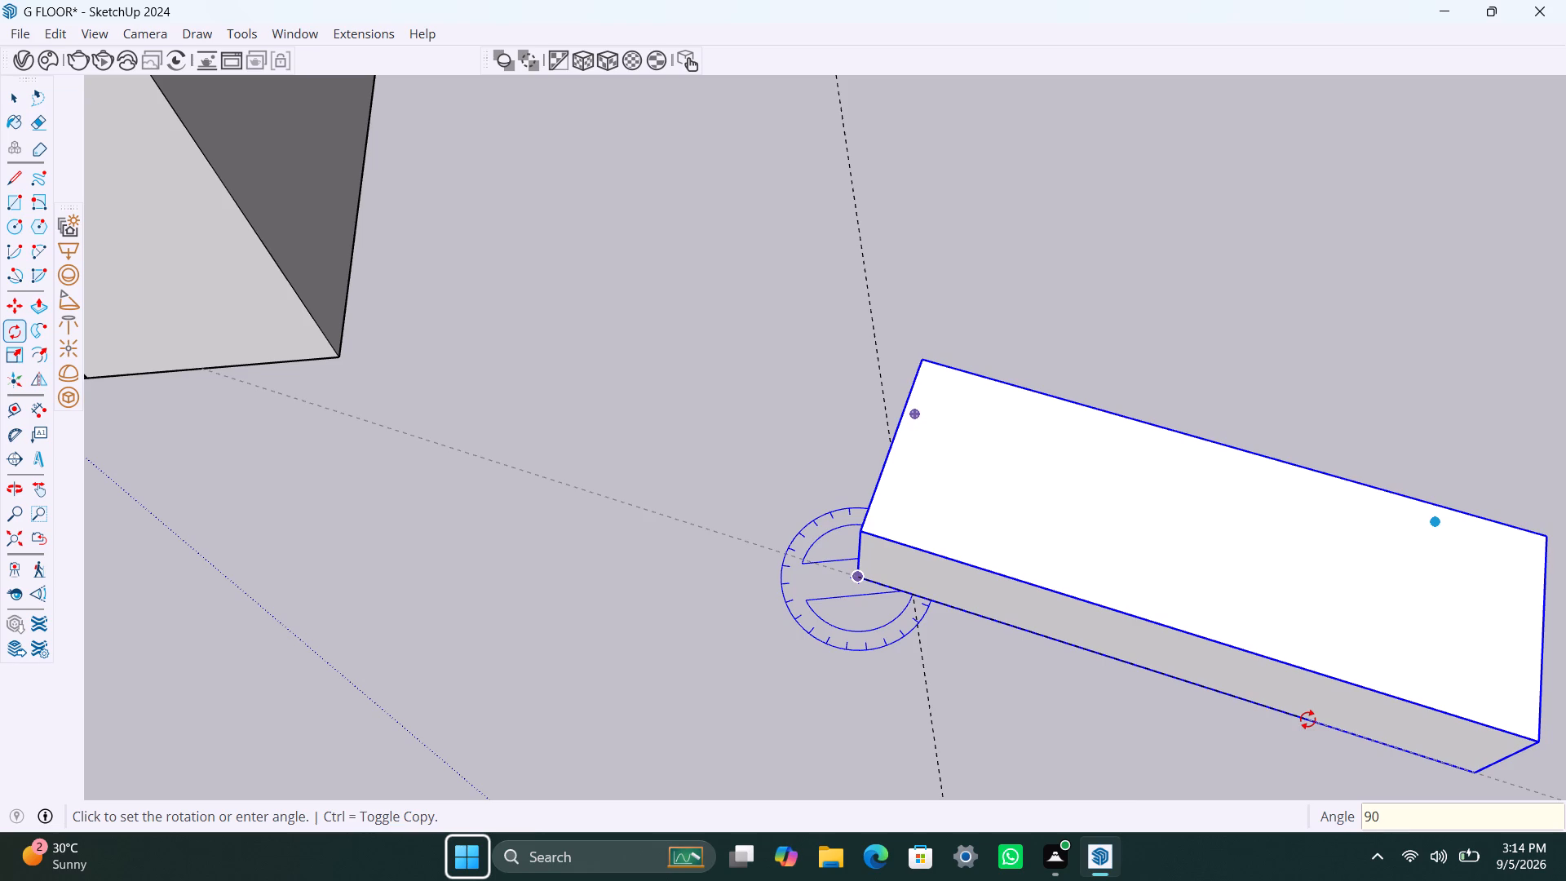
{"action": "key", "text": "Return"}
{"action": "key", "text": "space"}
Move the rotated step to the landing's open side and raise it about 6 9/16" so its base meets the landing's top corner.
{"action": "scroll", "coordinate": [1260, 560], "scroll_direction": "down", "scroll_amount": 15}
{"action": "left_click", "coordinate": [1139, 600]}
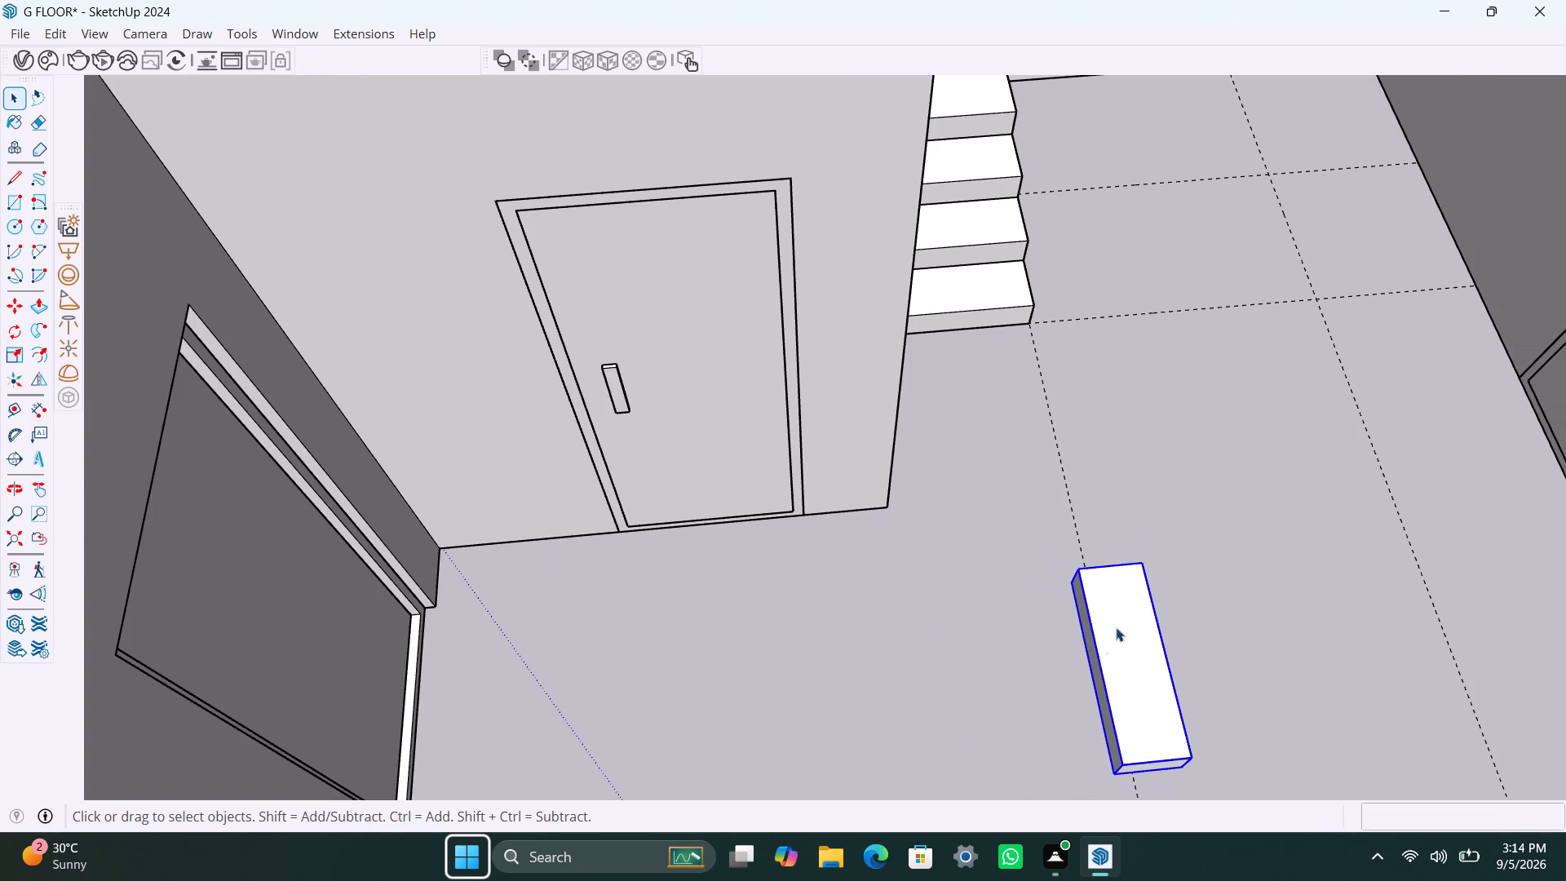
{"action": "key", "text": "m"}
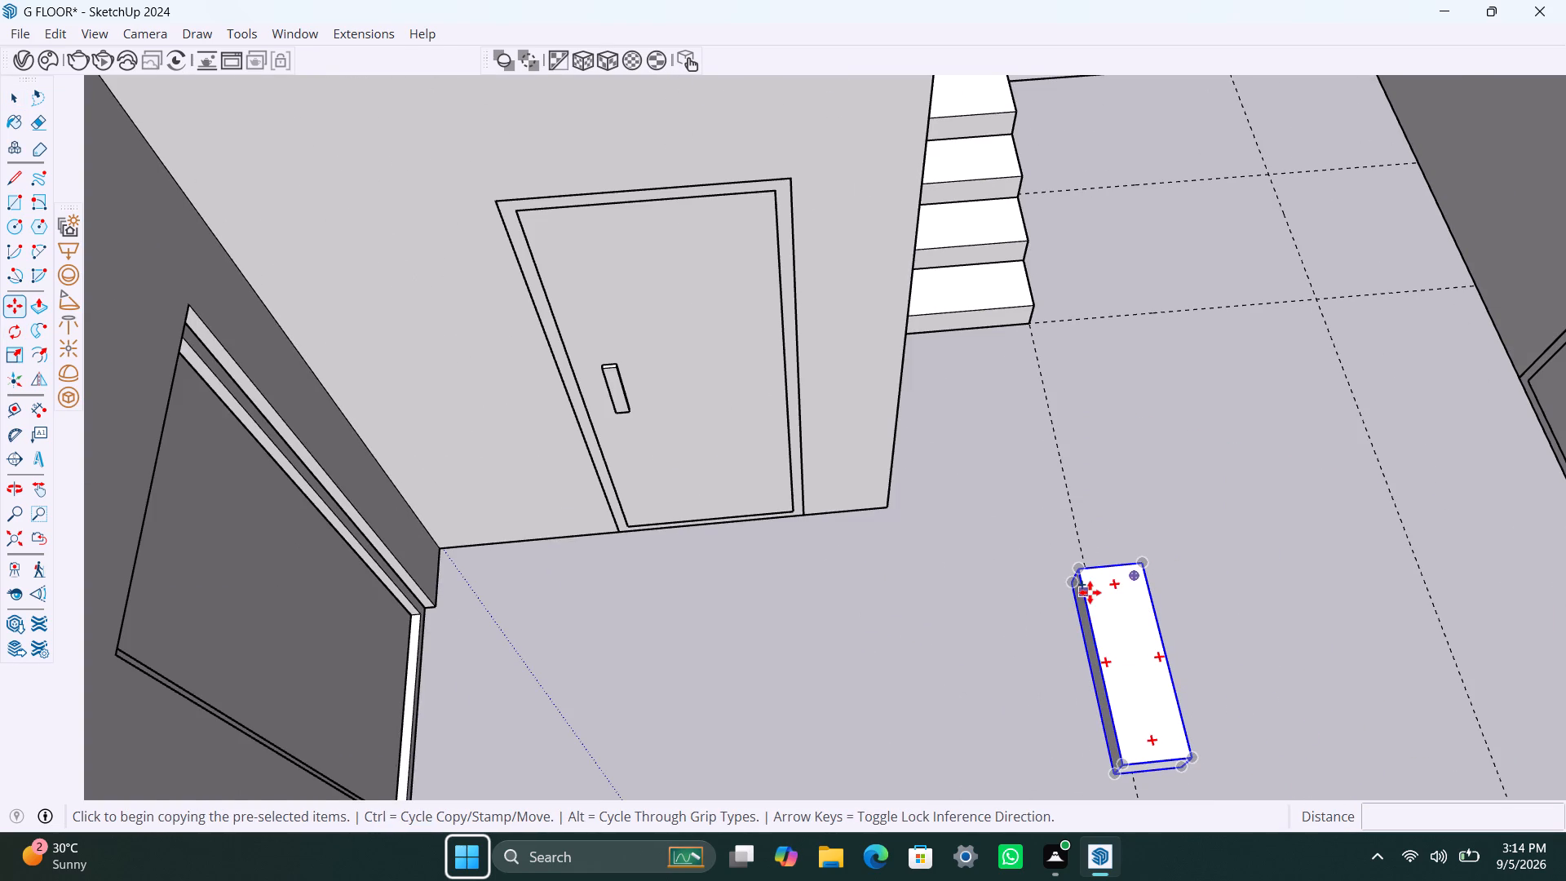
{"action": "key", "text": "space"}
{"action": "key", "text": "m"}
{"action": "left_click", "coordinate": [1075, 574]}
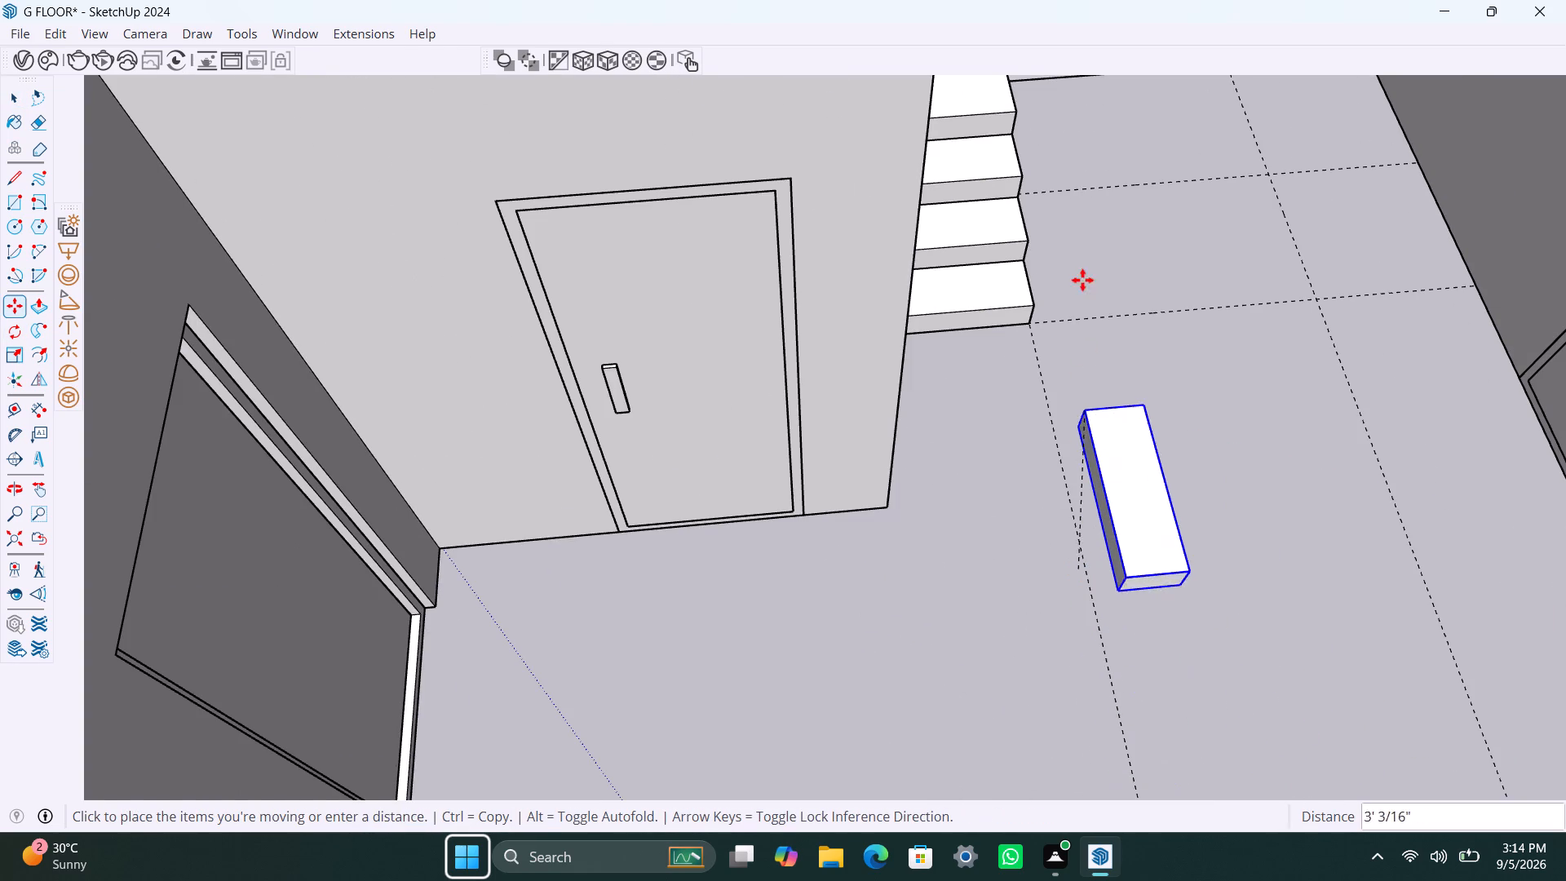
{"action": "scroll", "coordinate": [1092, 238], "scroll_direction": "down", "scroll_amount": 3}
{"action": "middle_click_drag", "start_coordinate": [1087, 223], "coordinate": [767, 452]}
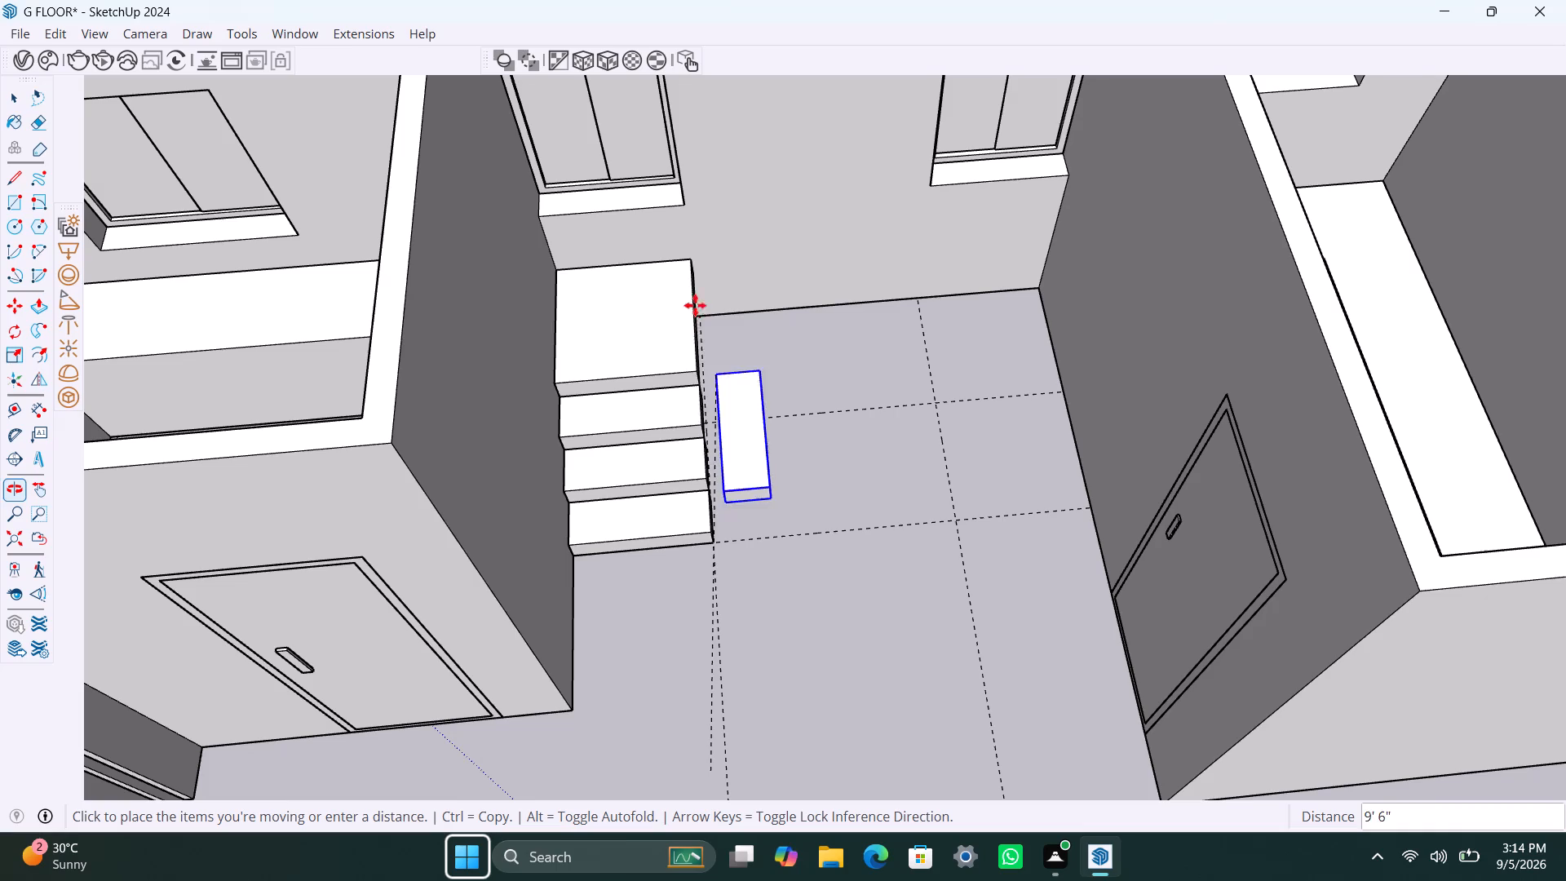
{"action": "left_click", "coordinate": [696, 255]}
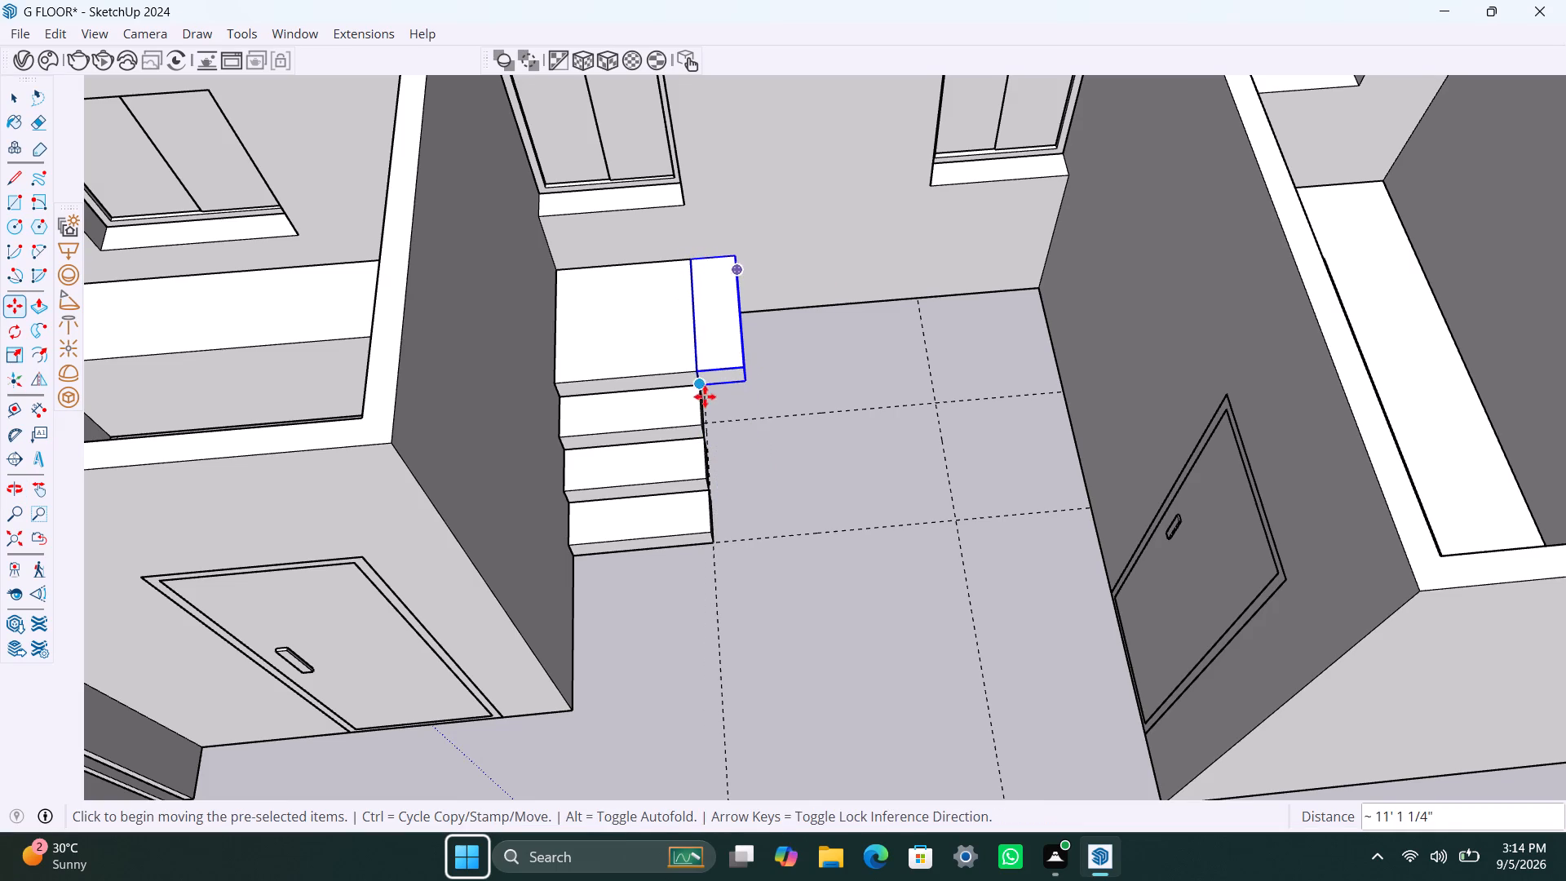
{"action": "left_click", "coordinate": [705, 387]}
{"action": "left_click", "coordinate": [700, 369]}
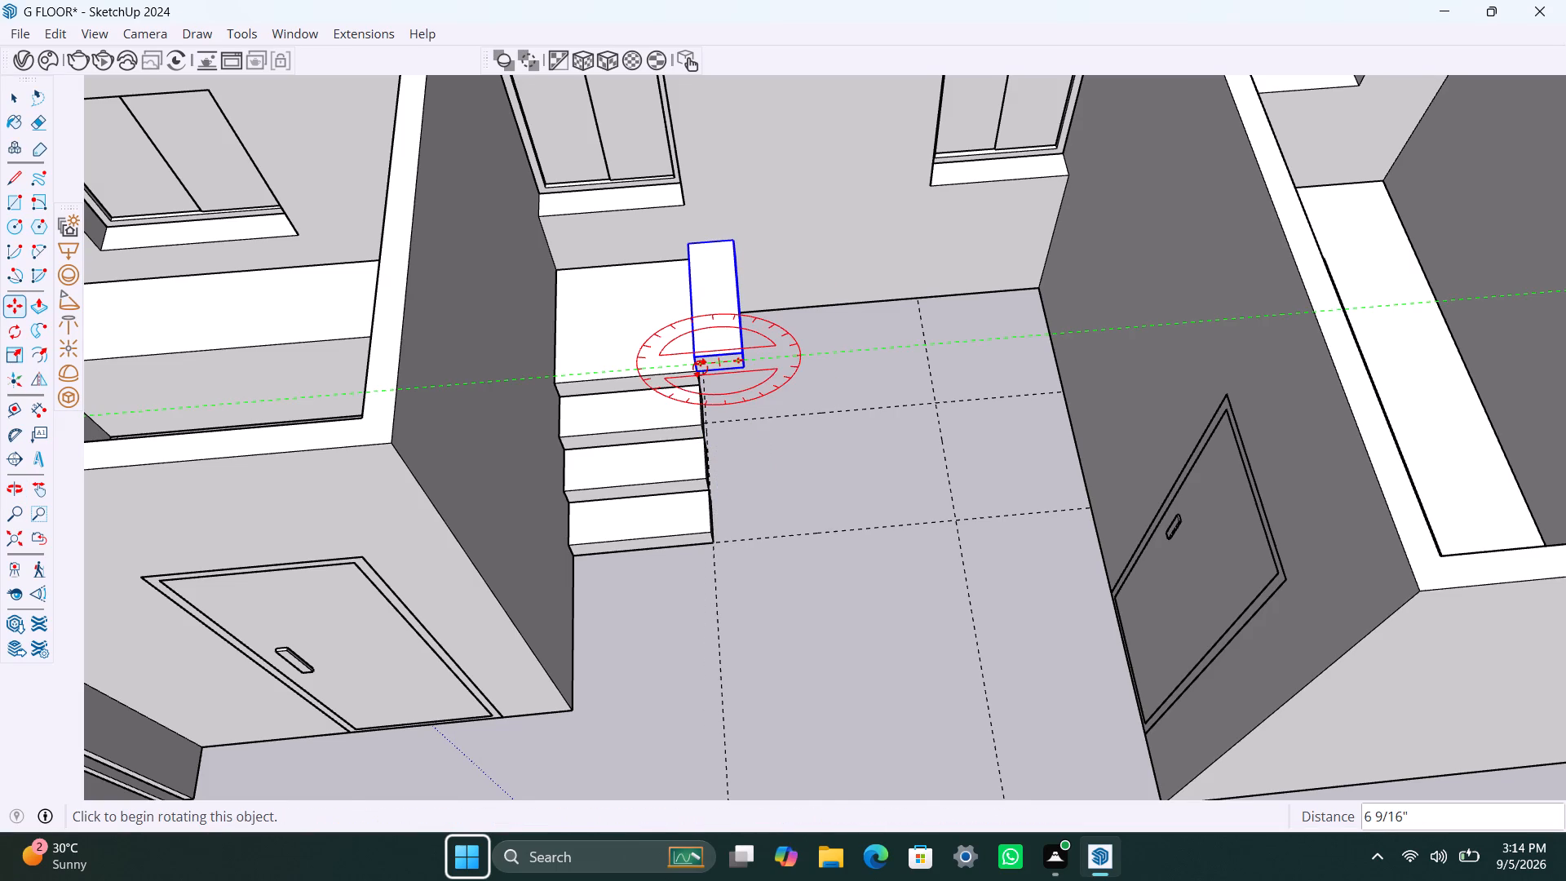
Copy the rotated step three times in succession, each about 1' 1 11/16" diagonally upward, corner to corner, to make four steps beyond the landing.
{"action": "key", "text": "m"}
{"action": "left_click", "coordinate": [701, 378]}
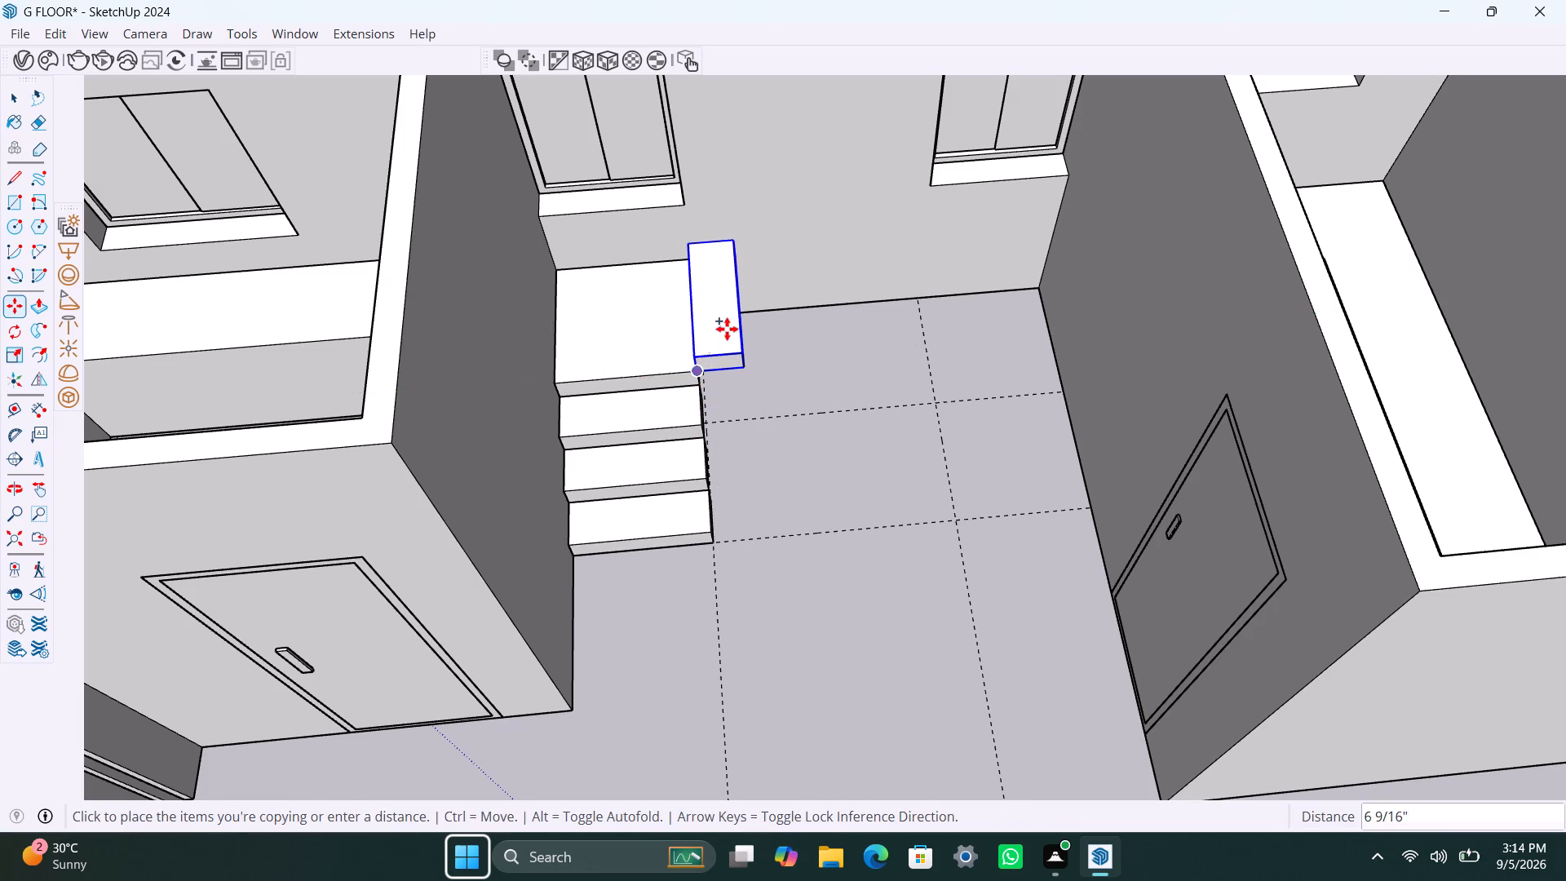
{"action": "left_click", "coordinate": [741, 349]}
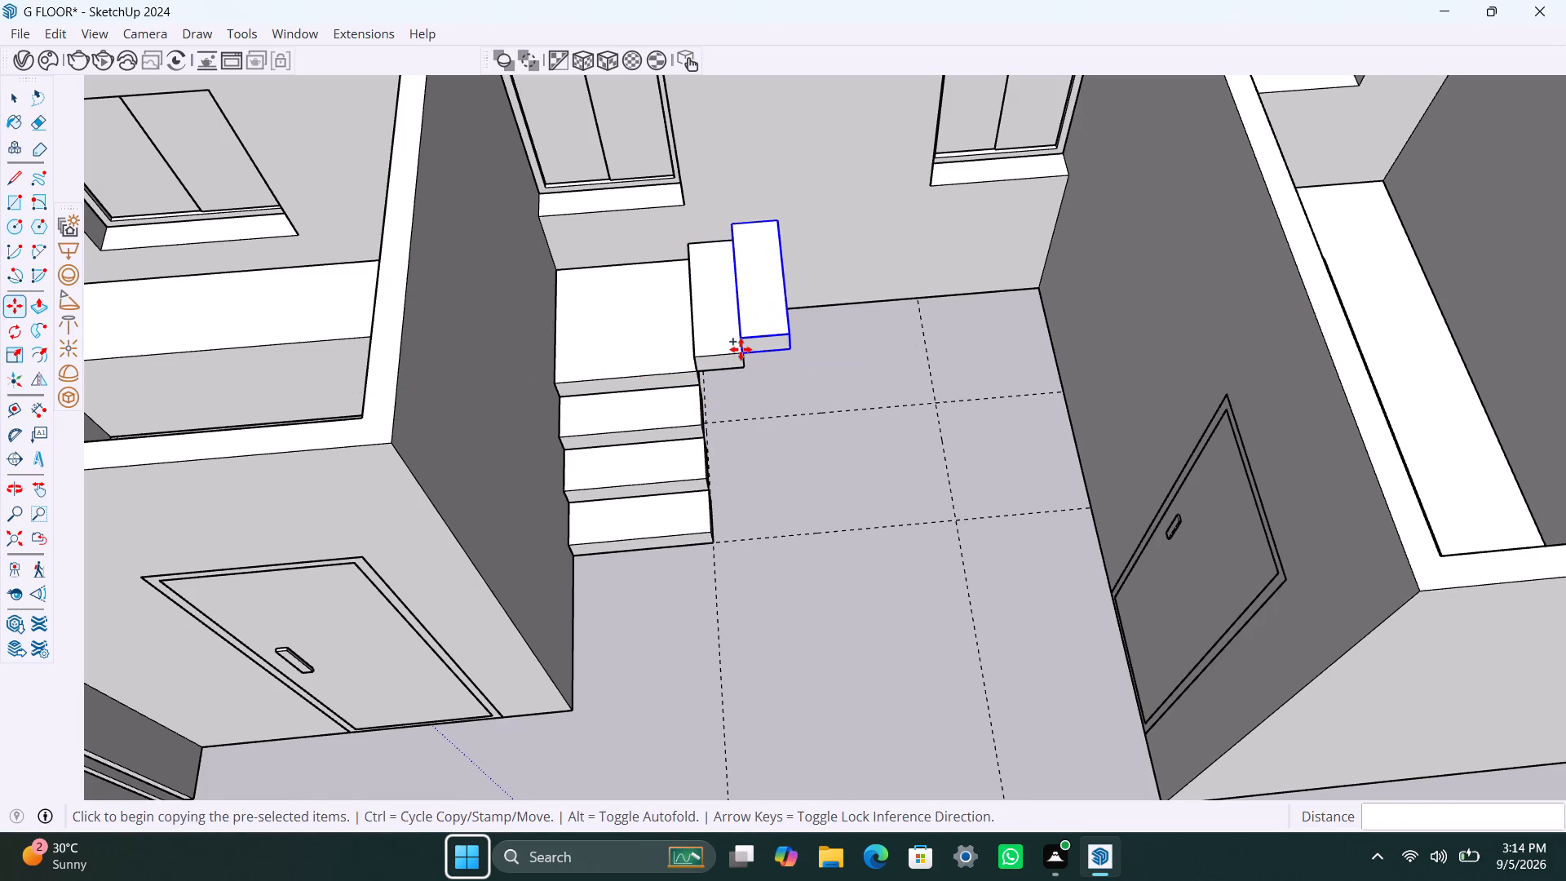
{"action": "left_click", "coordinate": [741, 349]}
{"action": "left_click", "coordinate": [787, 325]}
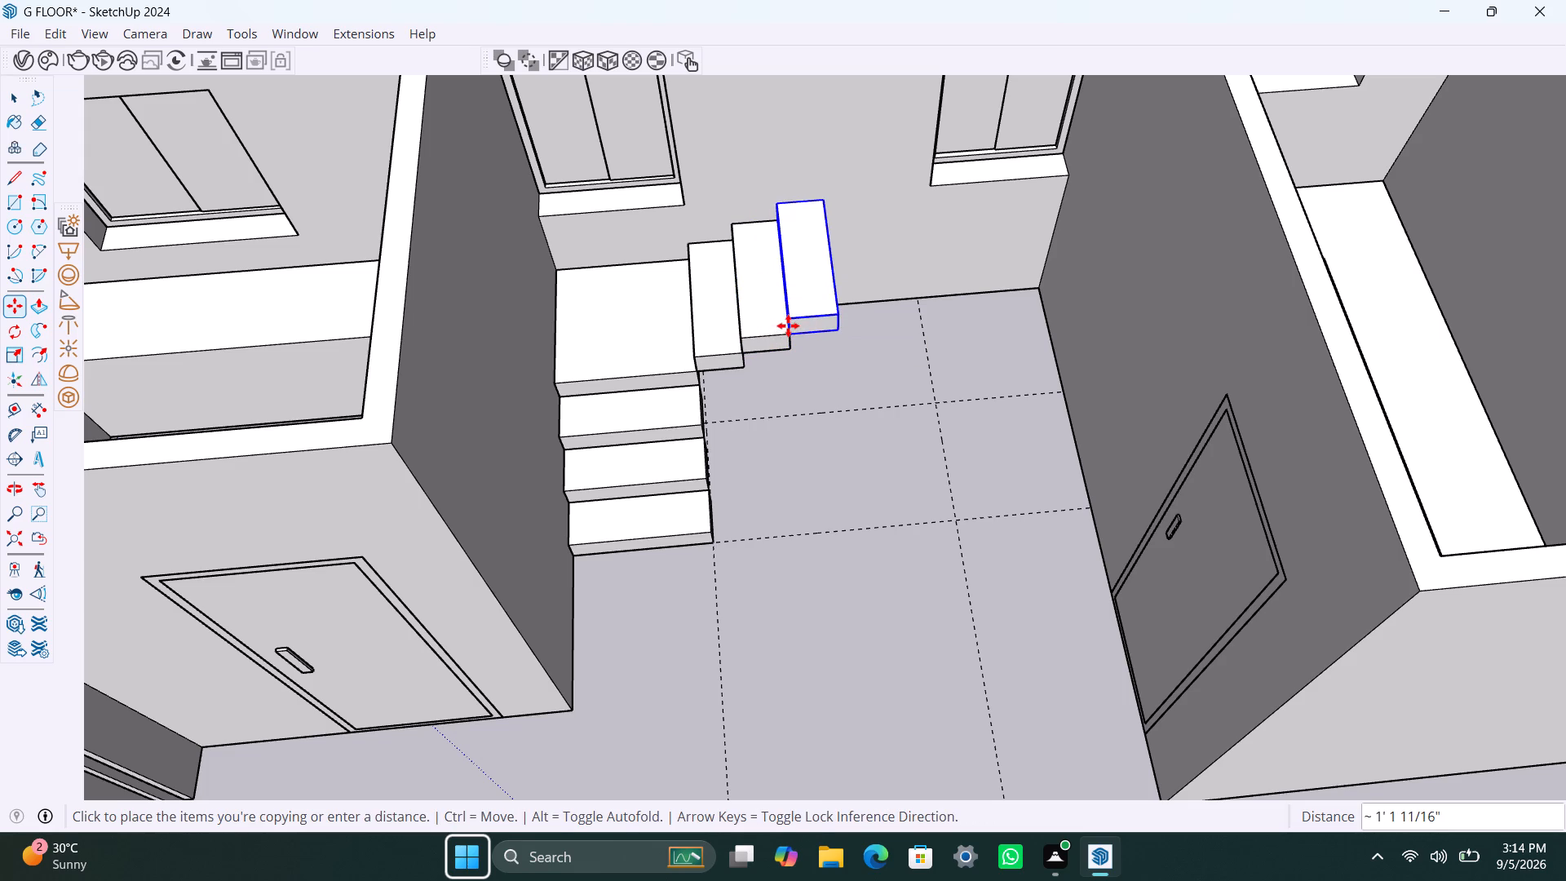
{"action": "left_click", "coordinate": [788, 327]}
{"action": "key", "text": "Escape"}
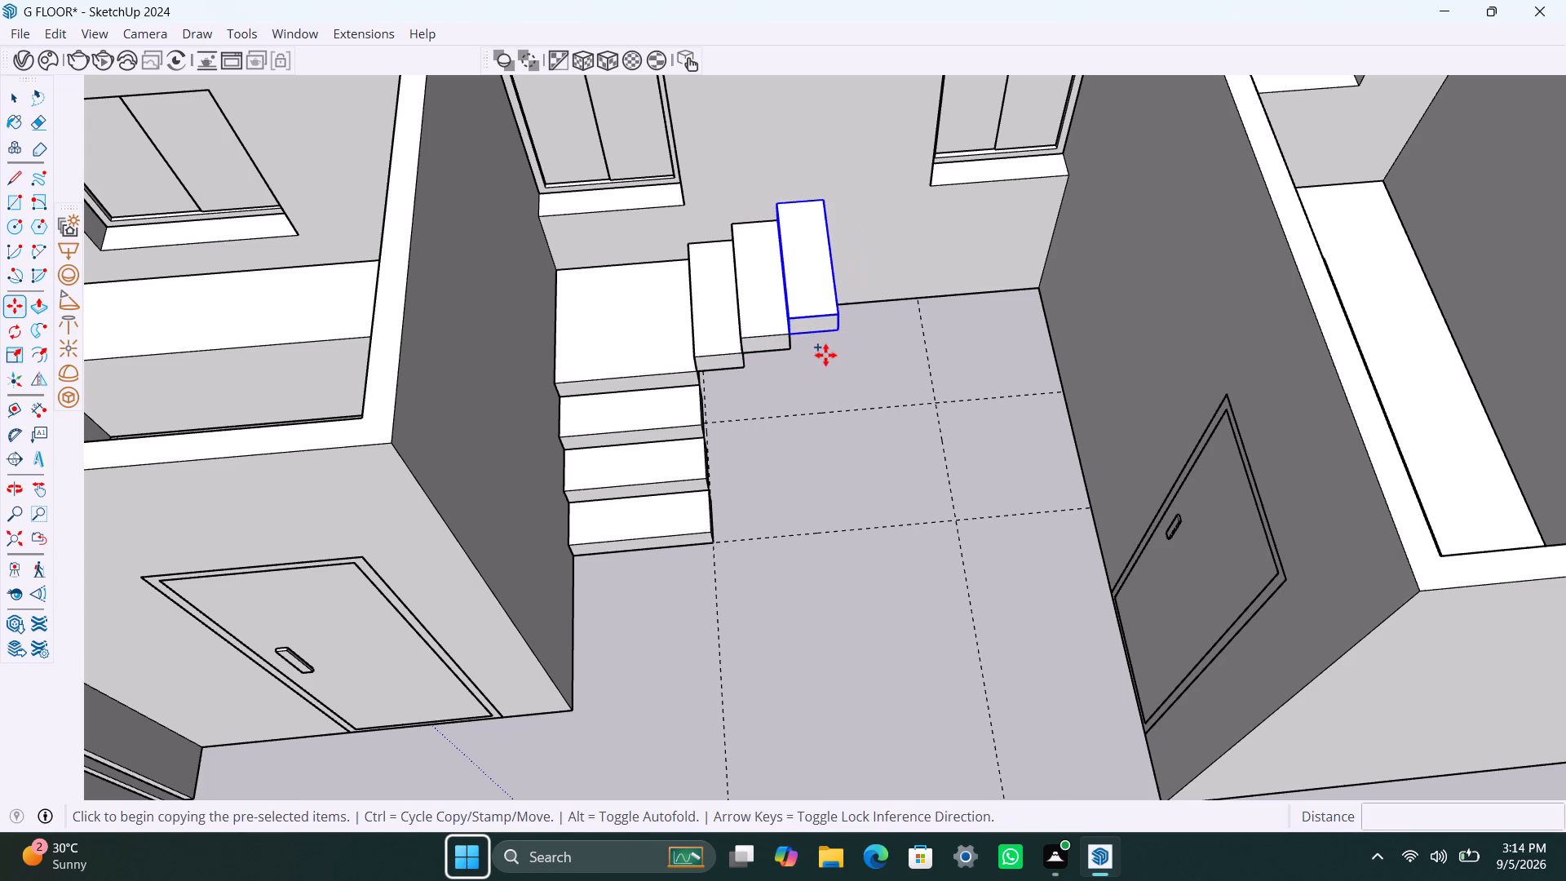
{"action": "left_click", "coordinate": [798, 341]}
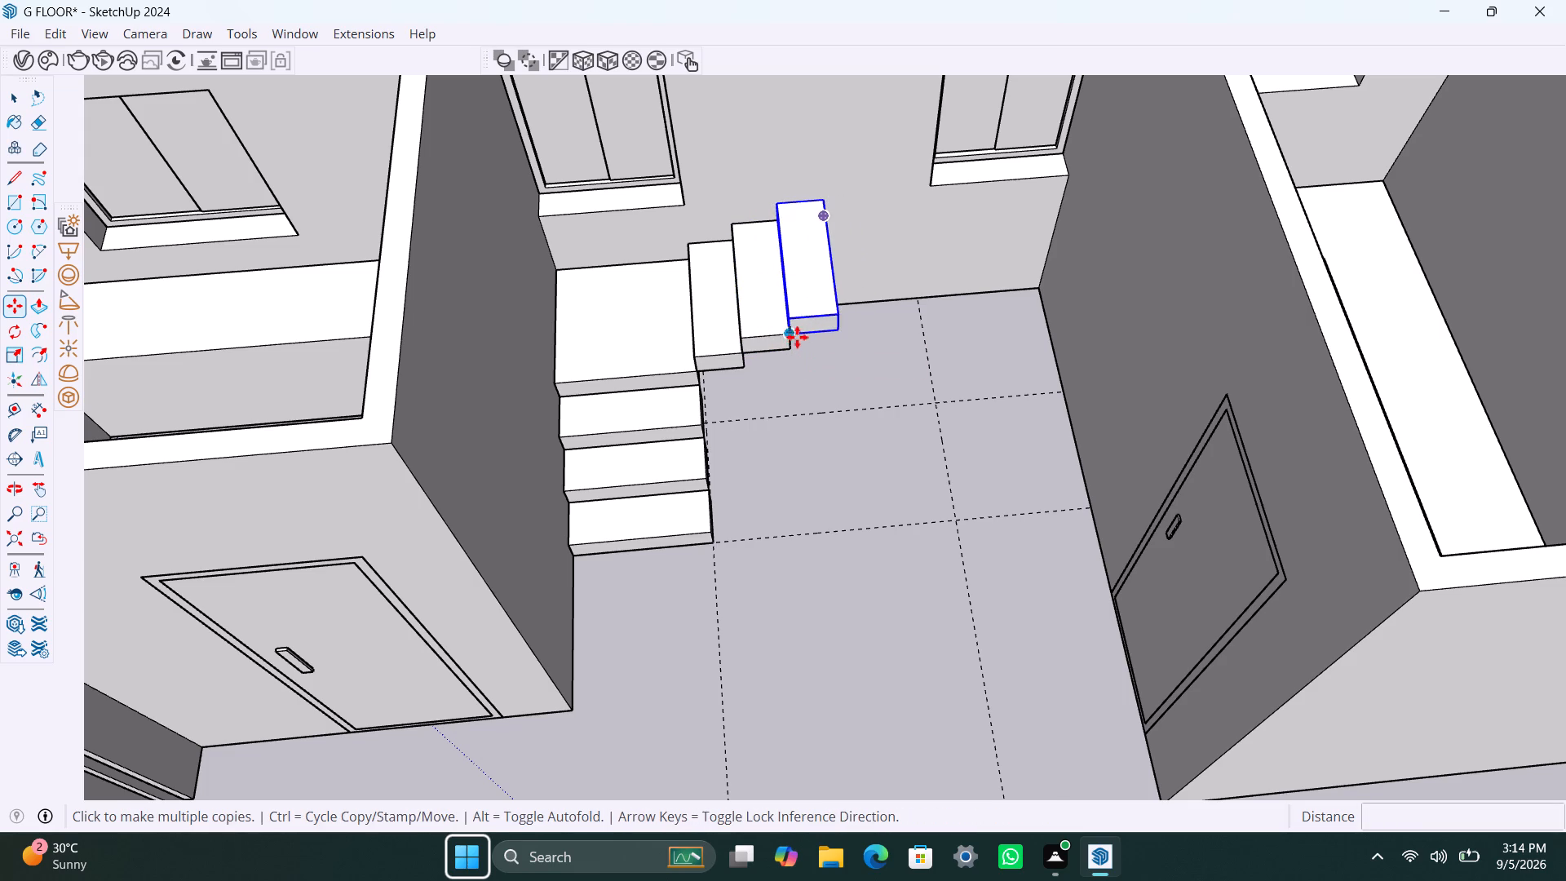
{"action": "left_click", "coordinate": [842, 317]}
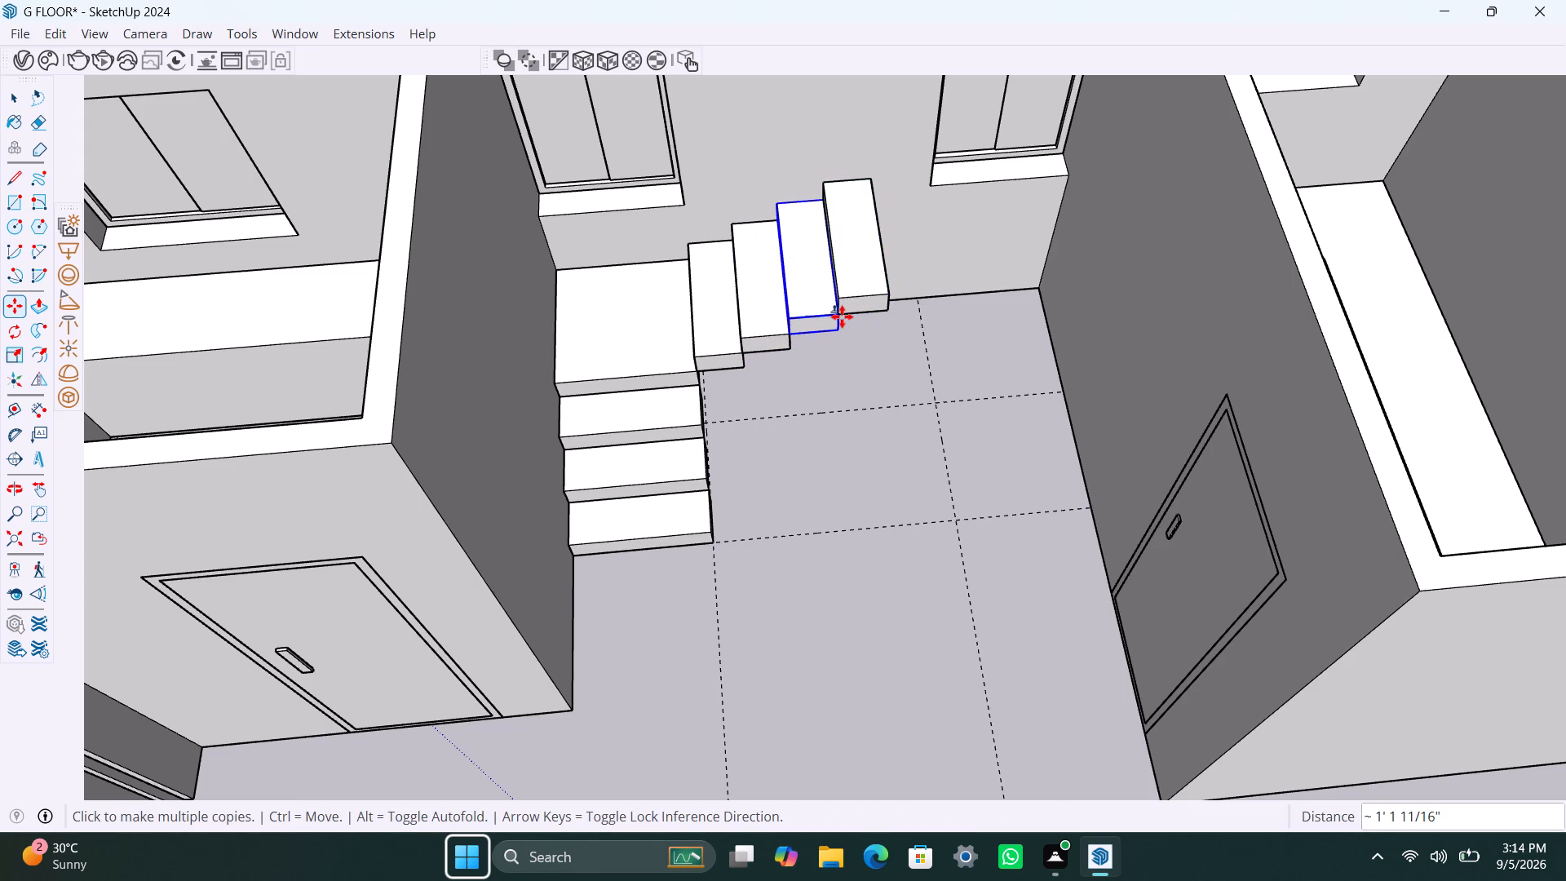
{"action": "left_click", "coordinate": [842, 317]}
{"action": "key", "text": "space"}
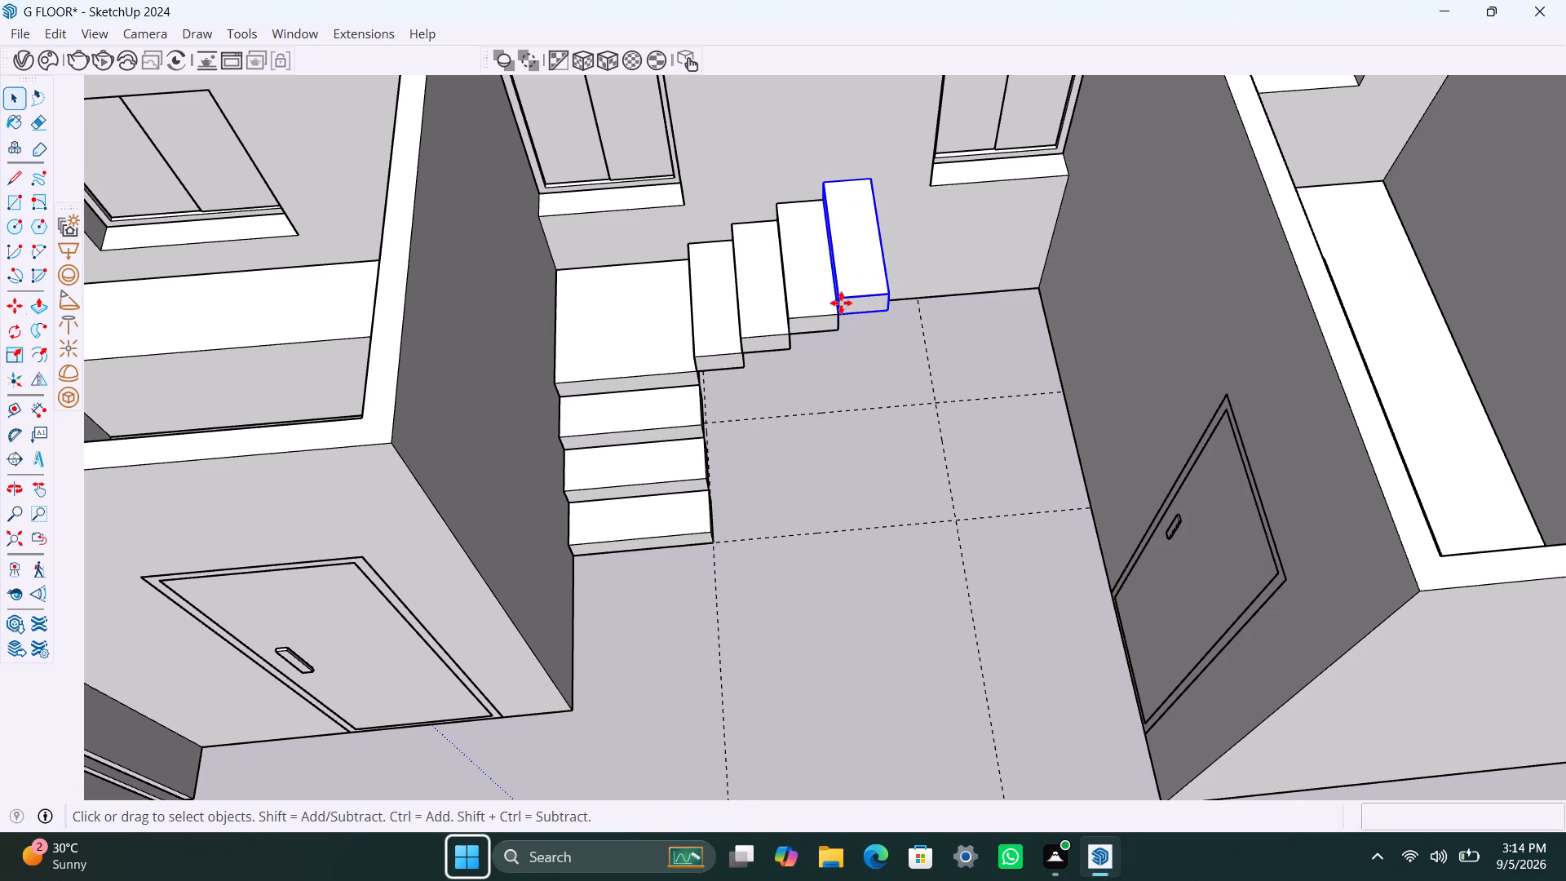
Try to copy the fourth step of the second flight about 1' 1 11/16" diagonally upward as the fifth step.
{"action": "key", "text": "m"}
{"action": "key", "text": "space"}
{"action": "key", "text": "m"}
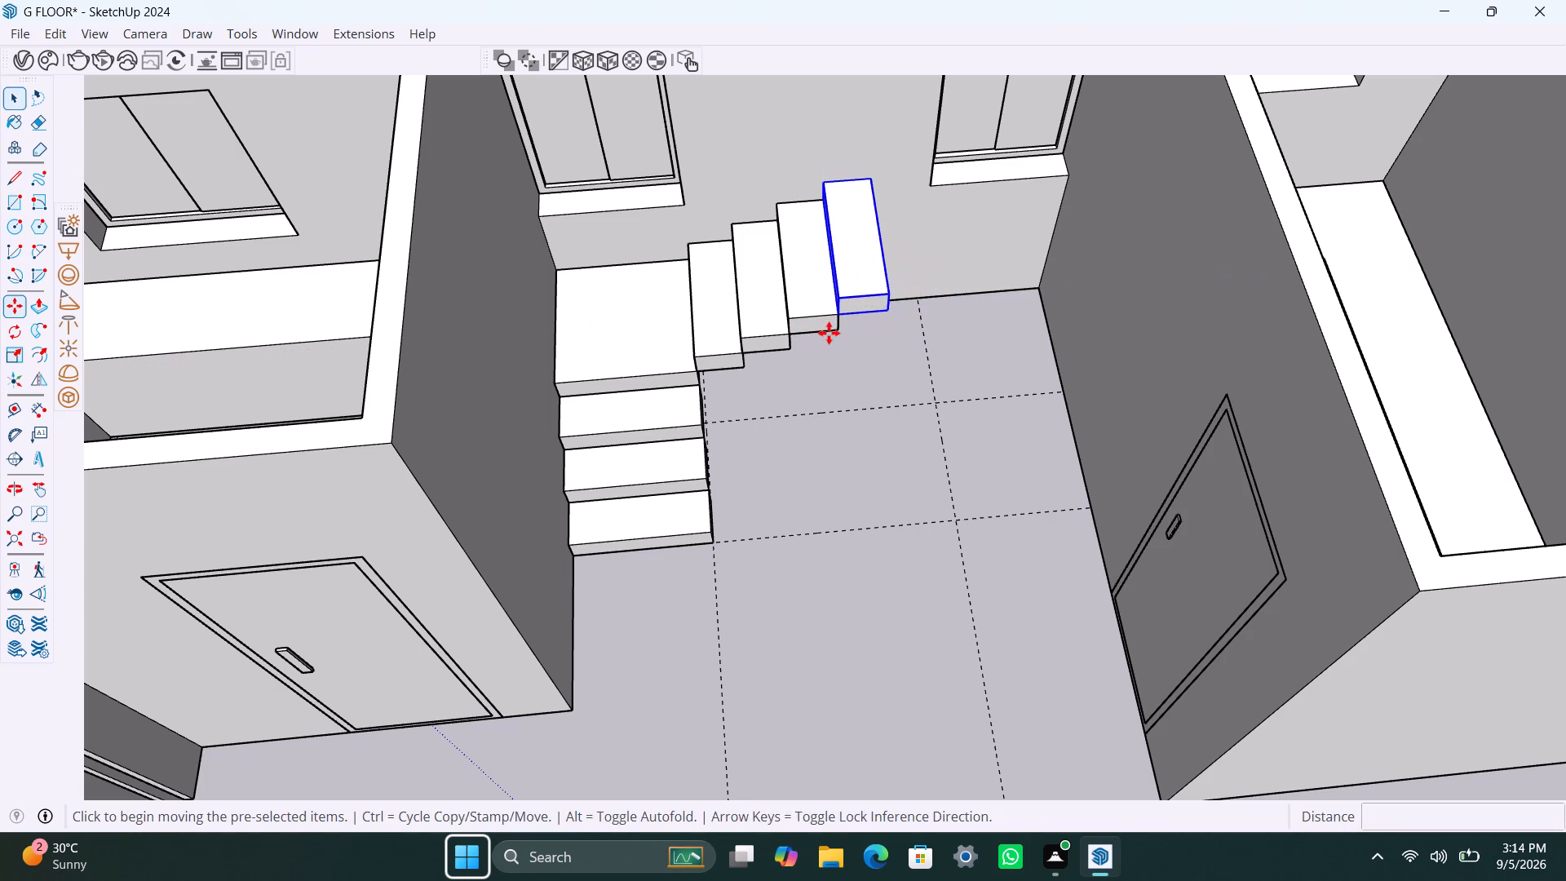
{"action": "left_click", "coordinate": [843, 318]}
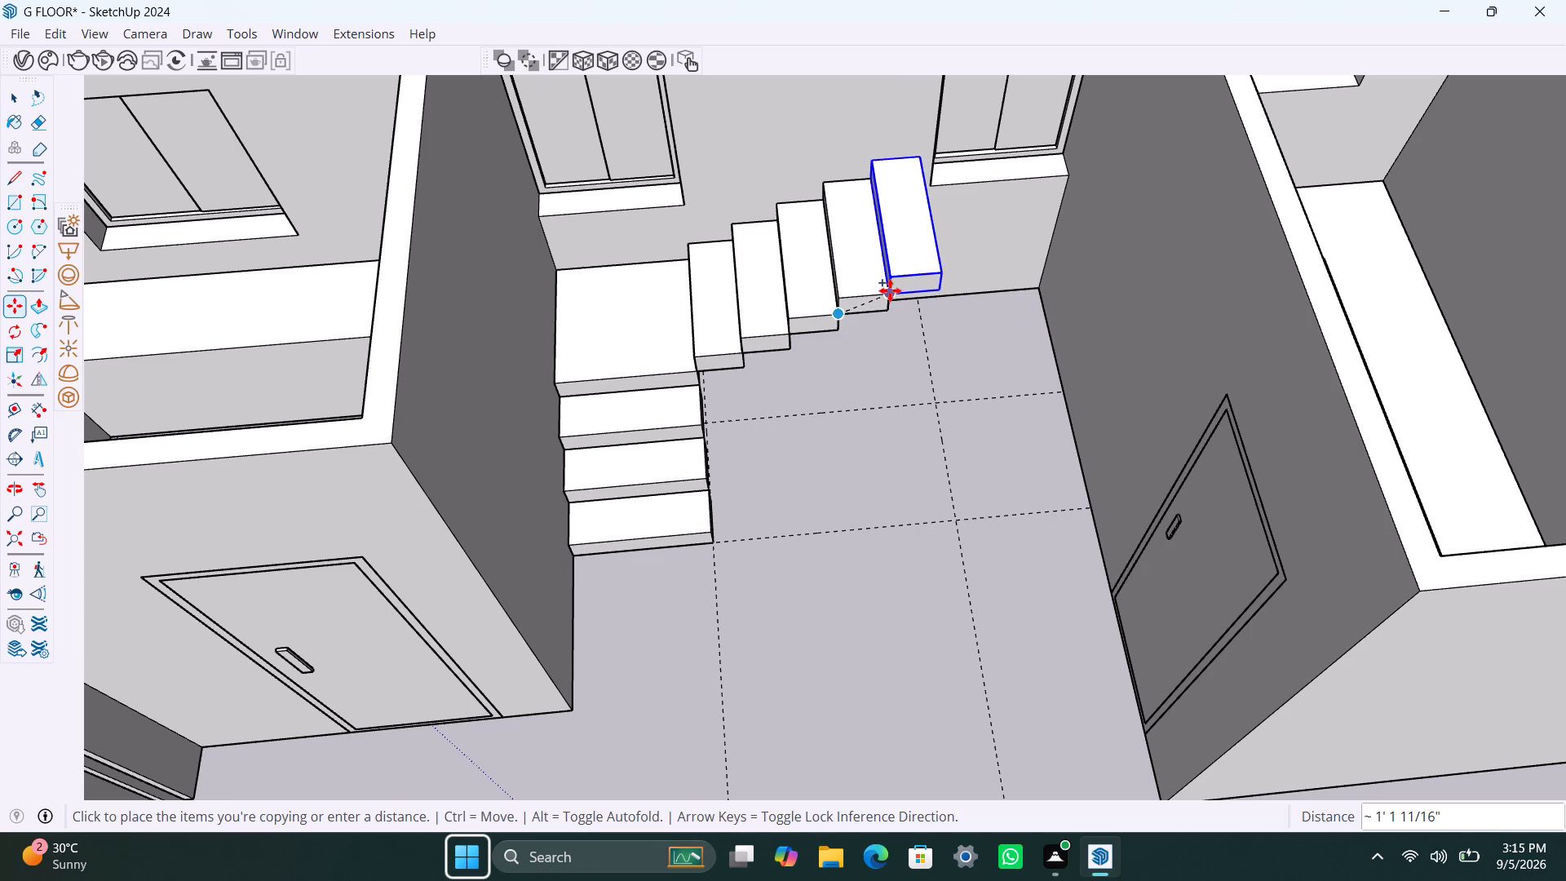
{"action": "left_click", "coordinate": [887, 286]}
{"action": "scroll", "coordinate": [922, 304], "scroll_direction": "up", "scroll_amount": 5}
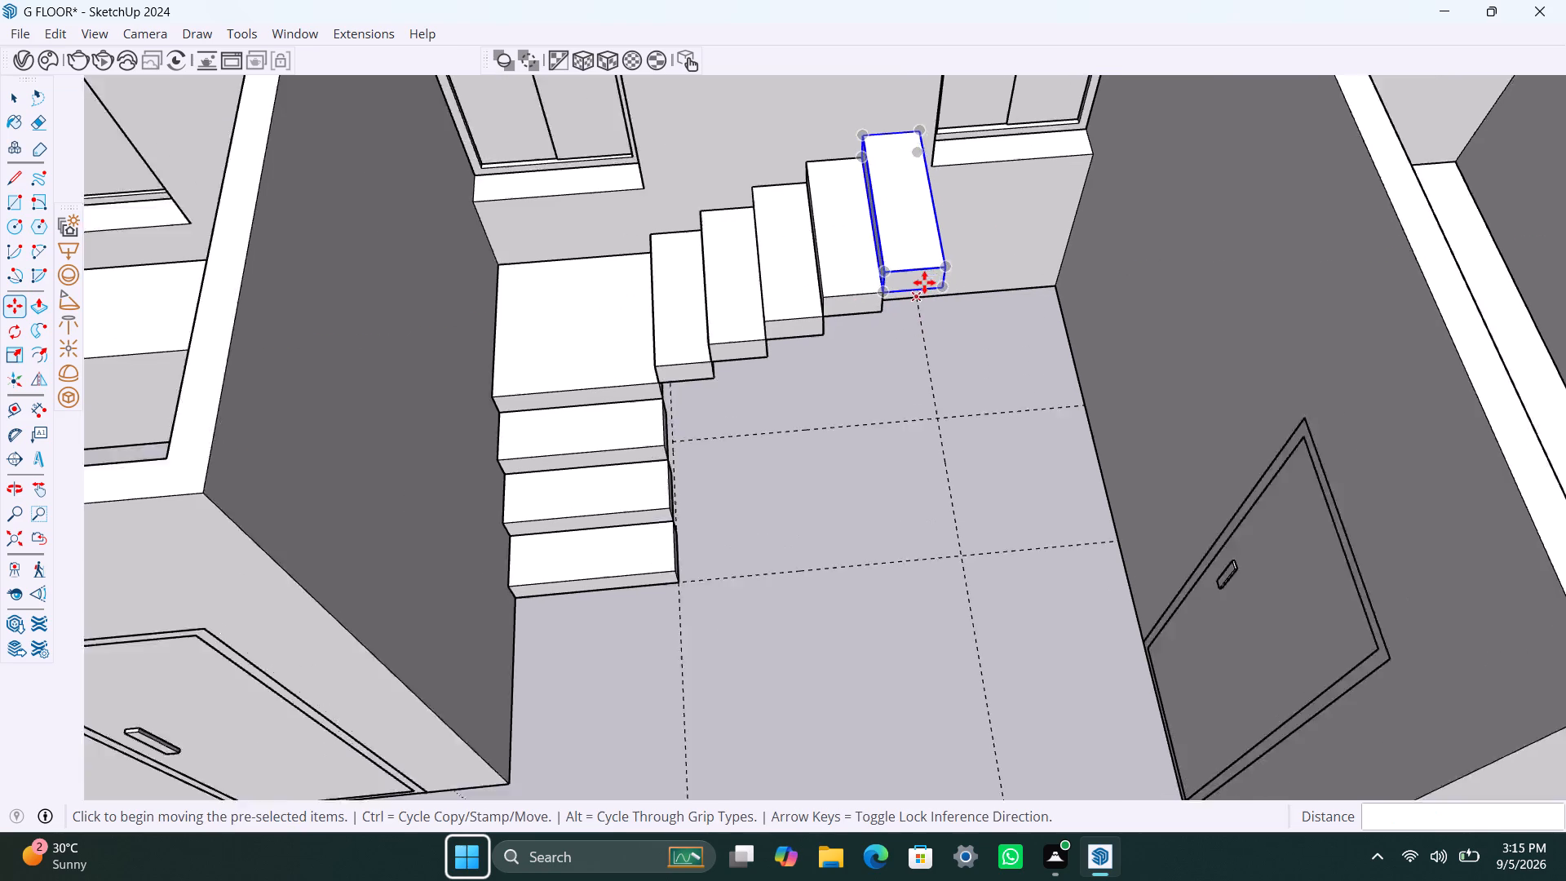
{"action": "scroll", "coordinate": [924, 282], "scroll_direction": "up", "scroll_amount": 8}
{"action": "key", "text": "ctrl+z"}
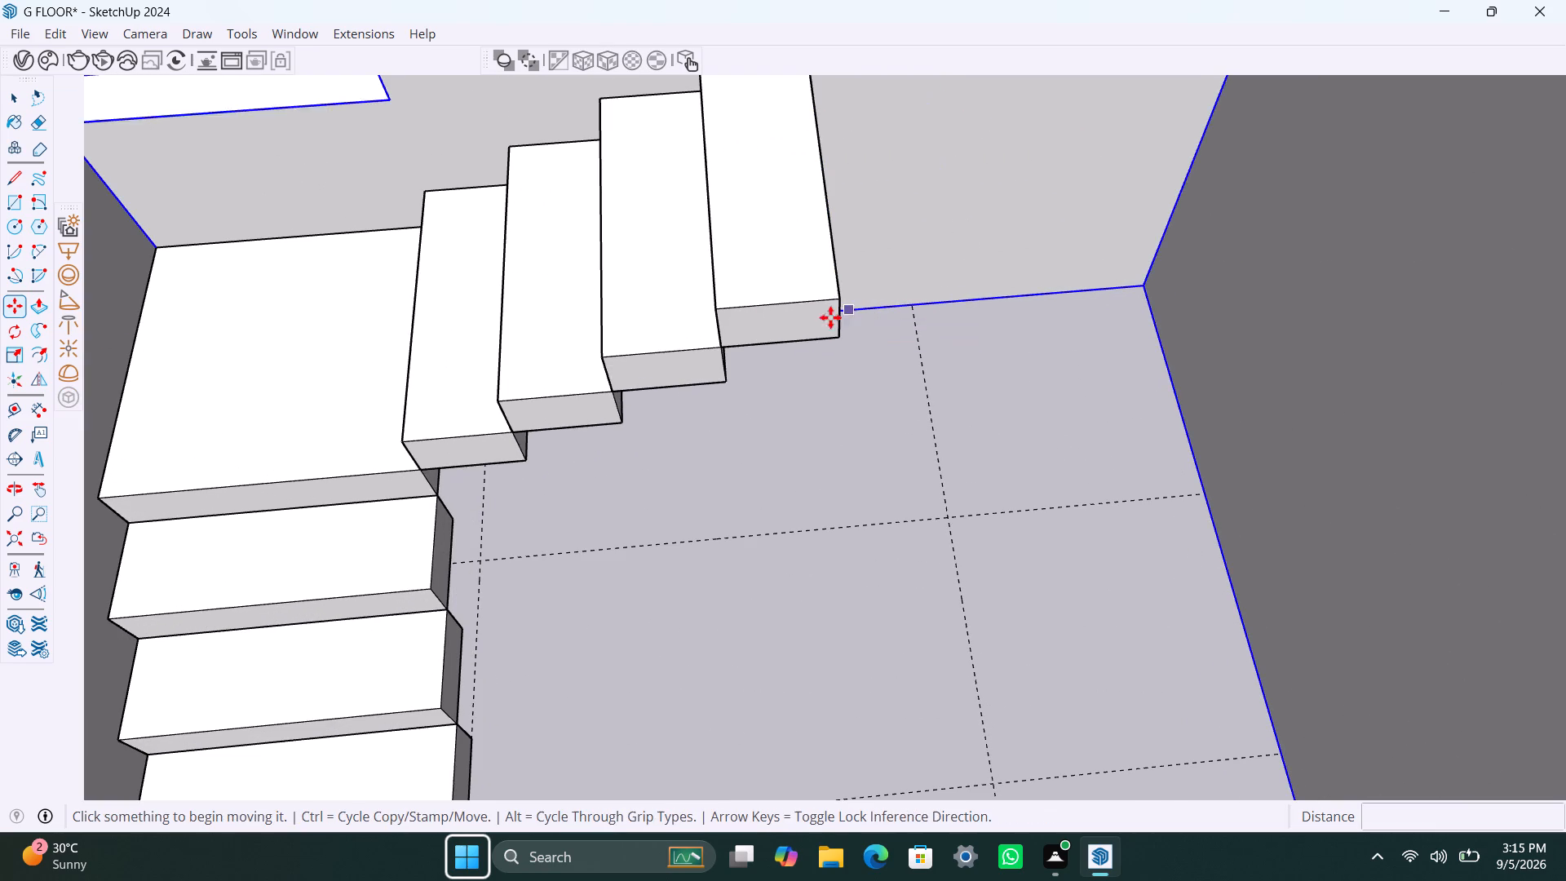
Copy the fourth step of the second flight about 1' 1 11/16" diagonally upward, corner to corner, as the fifth step.
{"action": "key", "text": "m"}
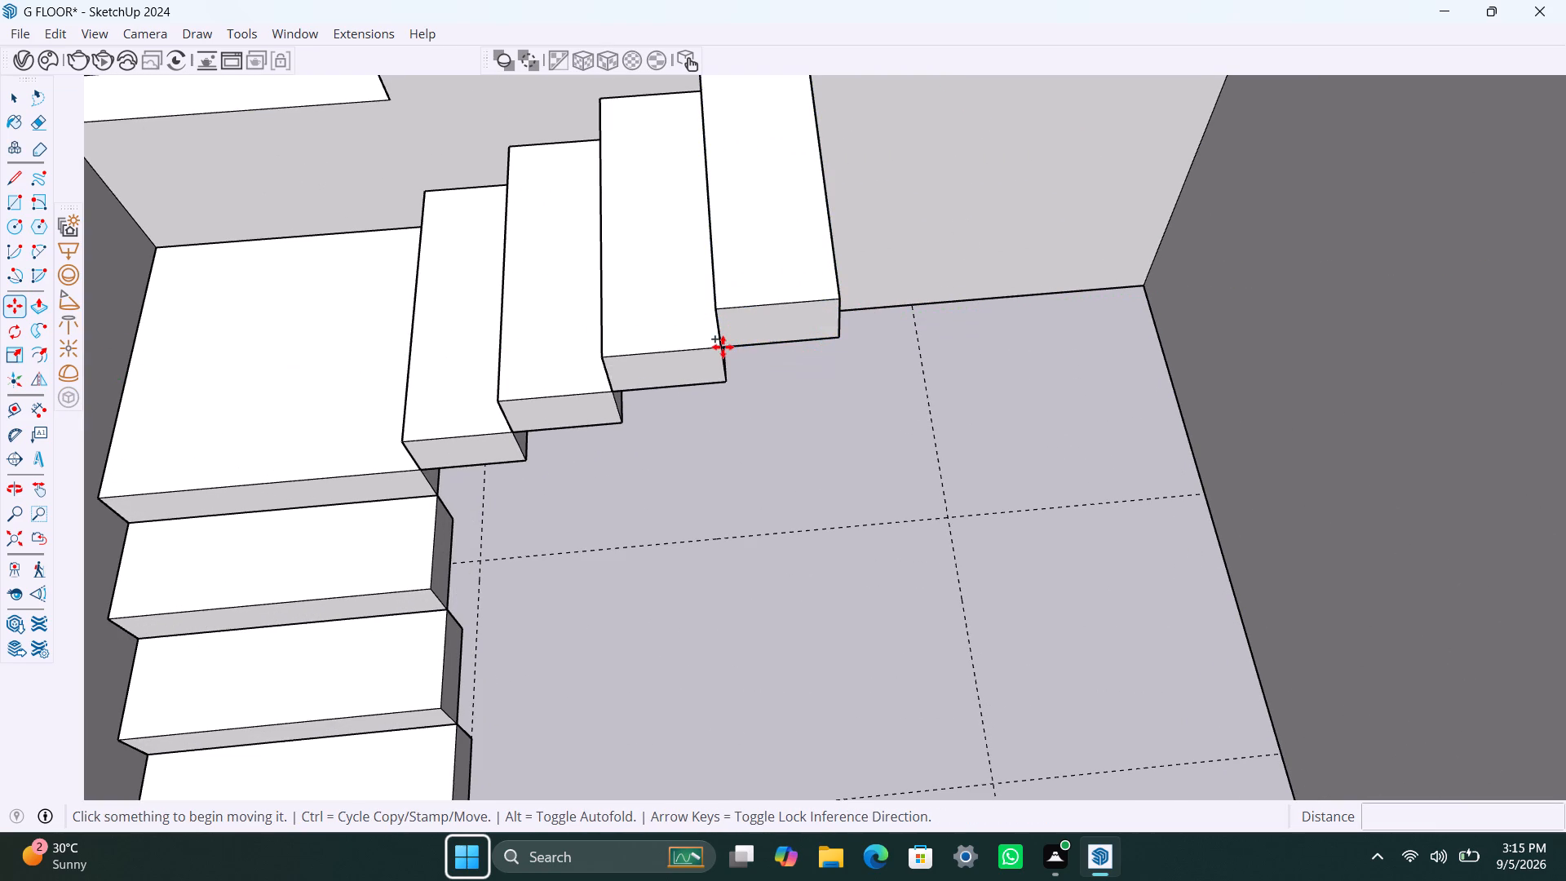
{"action": "left_click", "coordinate": [723, 347]}
{"action": "left_click", "coordinate": [835, 296]}
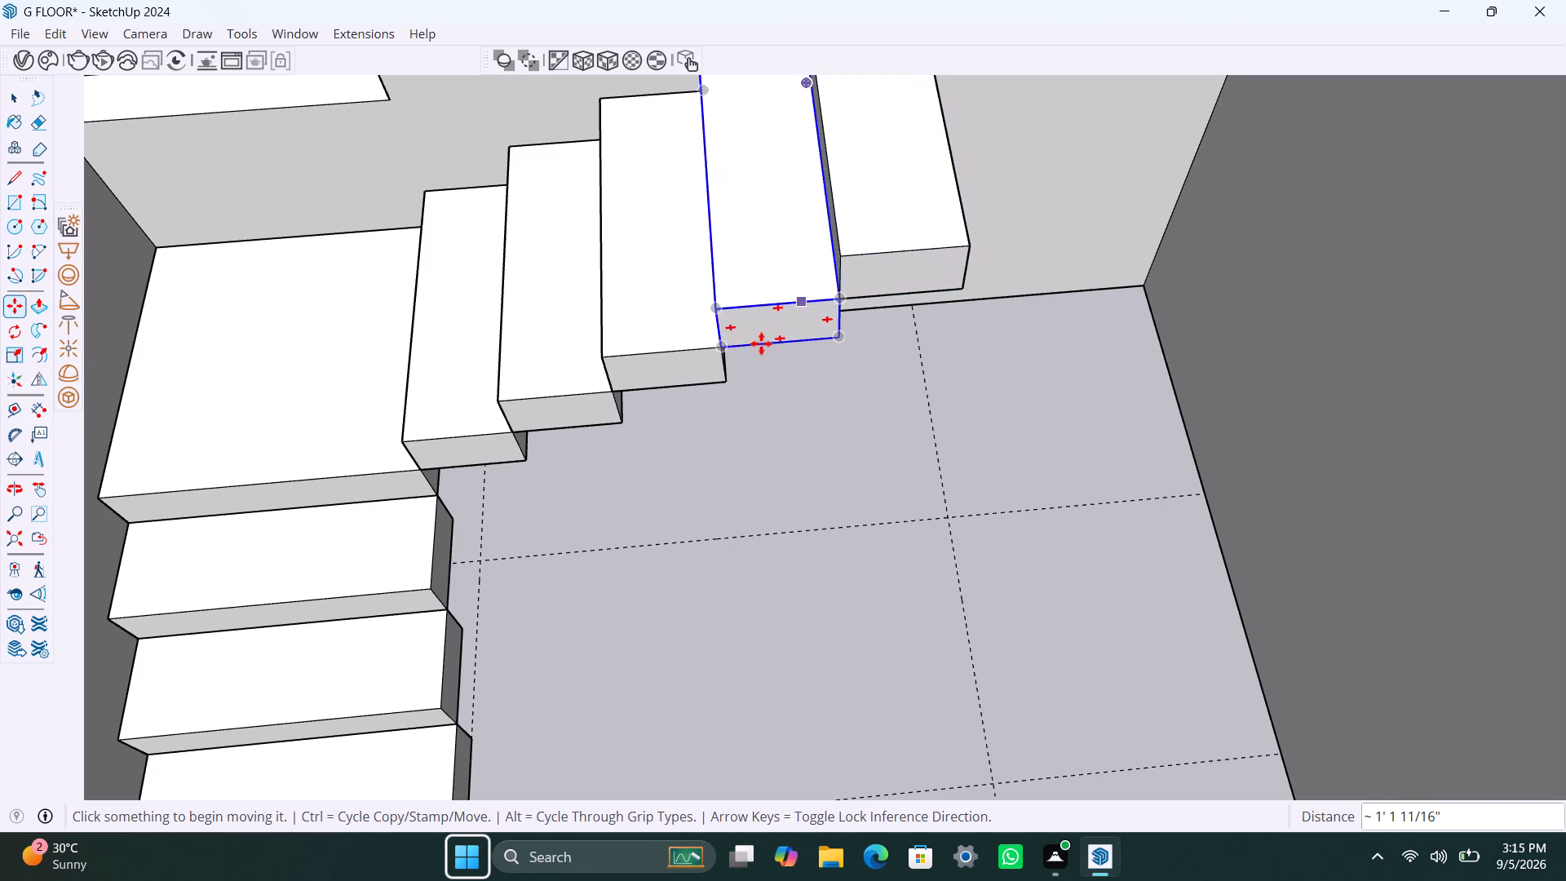
Copy the fifth step of the second flight diagonally upward by one riser and tread, corner to corner, as the sixth step.
{"action": "scroll", "coordinate": [794, 423], "scroll_direction": "down", "scroll_amount": 20}
{"action": "scroll", "coordinate": [794, 423], "scroll_direction": "down", "scroll_amount": 3}
{"action": "middle_click_drag", "start_coordinate": [888, 444], "coordinate": [712, 404]}
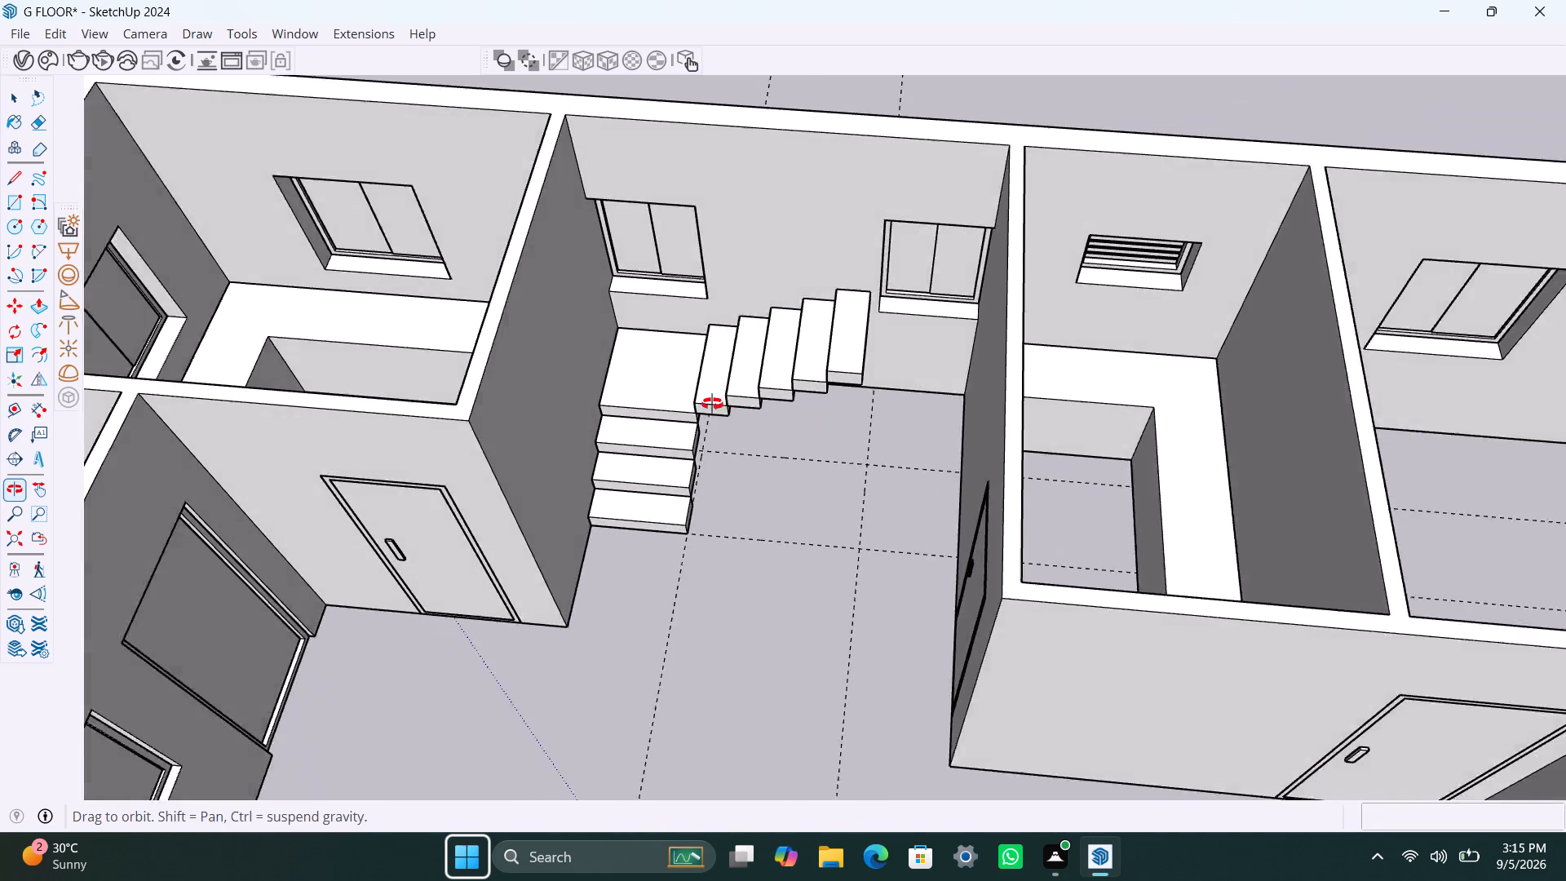
{"action": "middle_click_drag", "start_coordinate": [712, 404], "coordinate": [712, 403]}
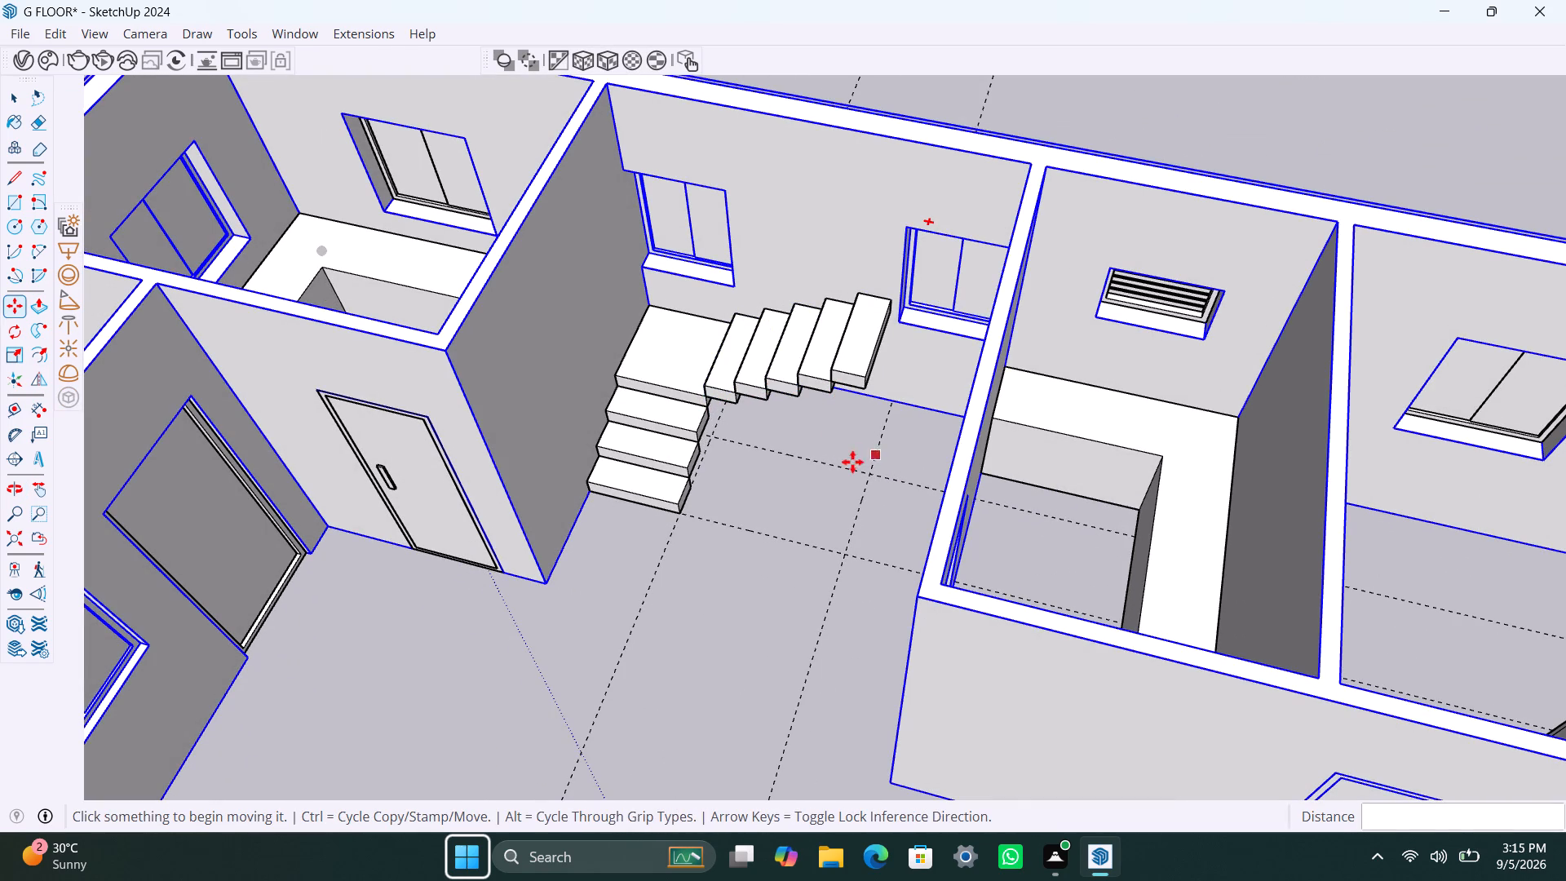
{"action": "scroll", "coordinate": [745, 443], "scroll_direction": "down", "scroll_amount": 5}
{"action": "middle_click_drag", "start_coordinate": [783, 459], "coordinate": [889, 475]}
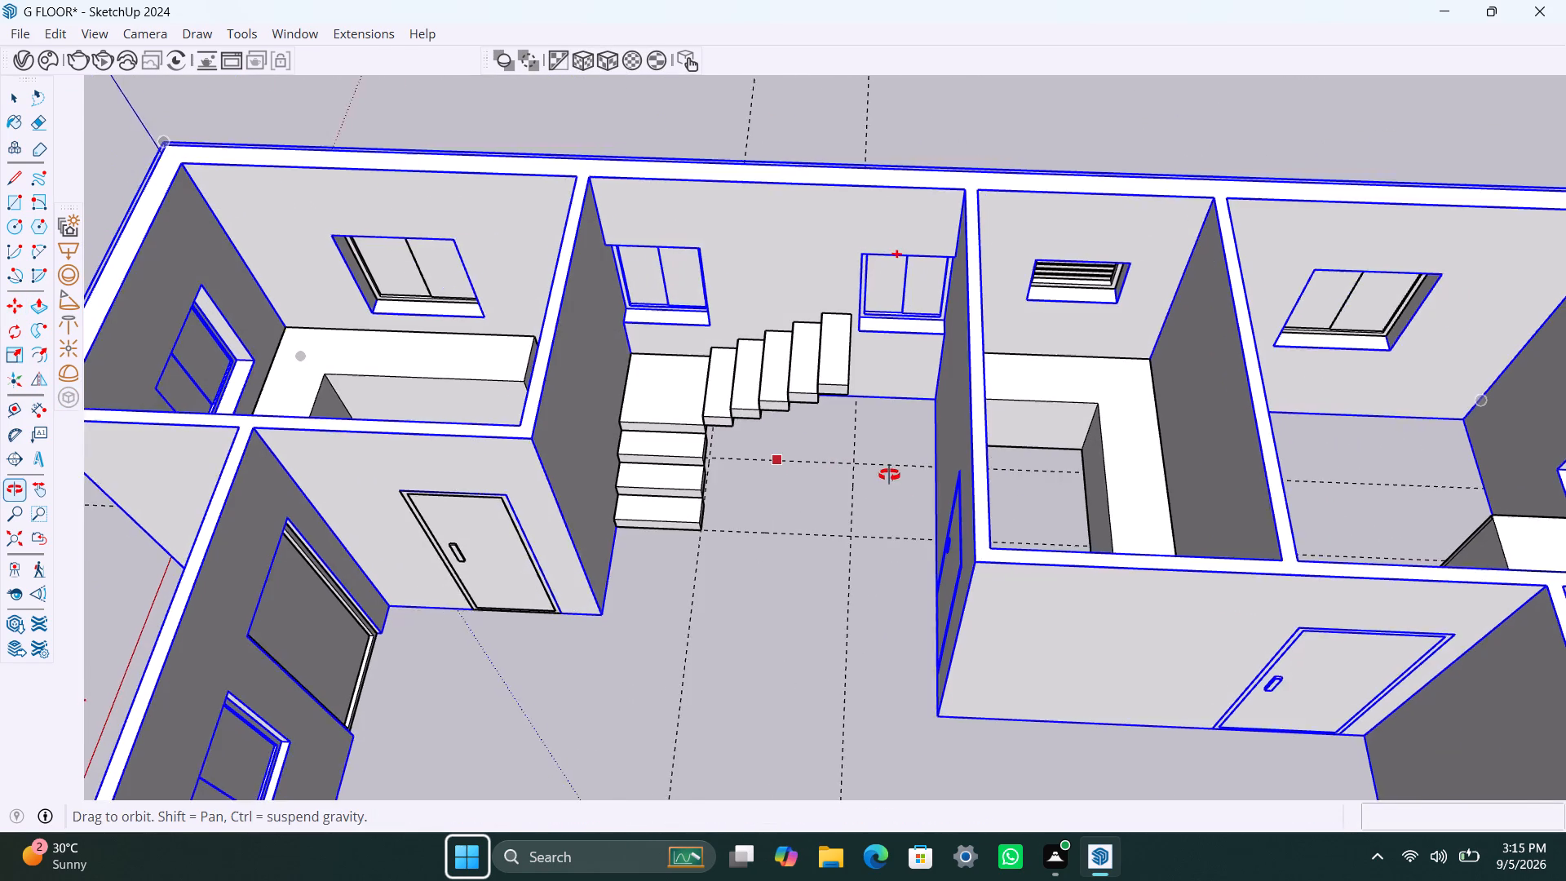
{"action": "middle_click_drag", "start_coordinate": [889, 475], "coordinate": [920, 464]}
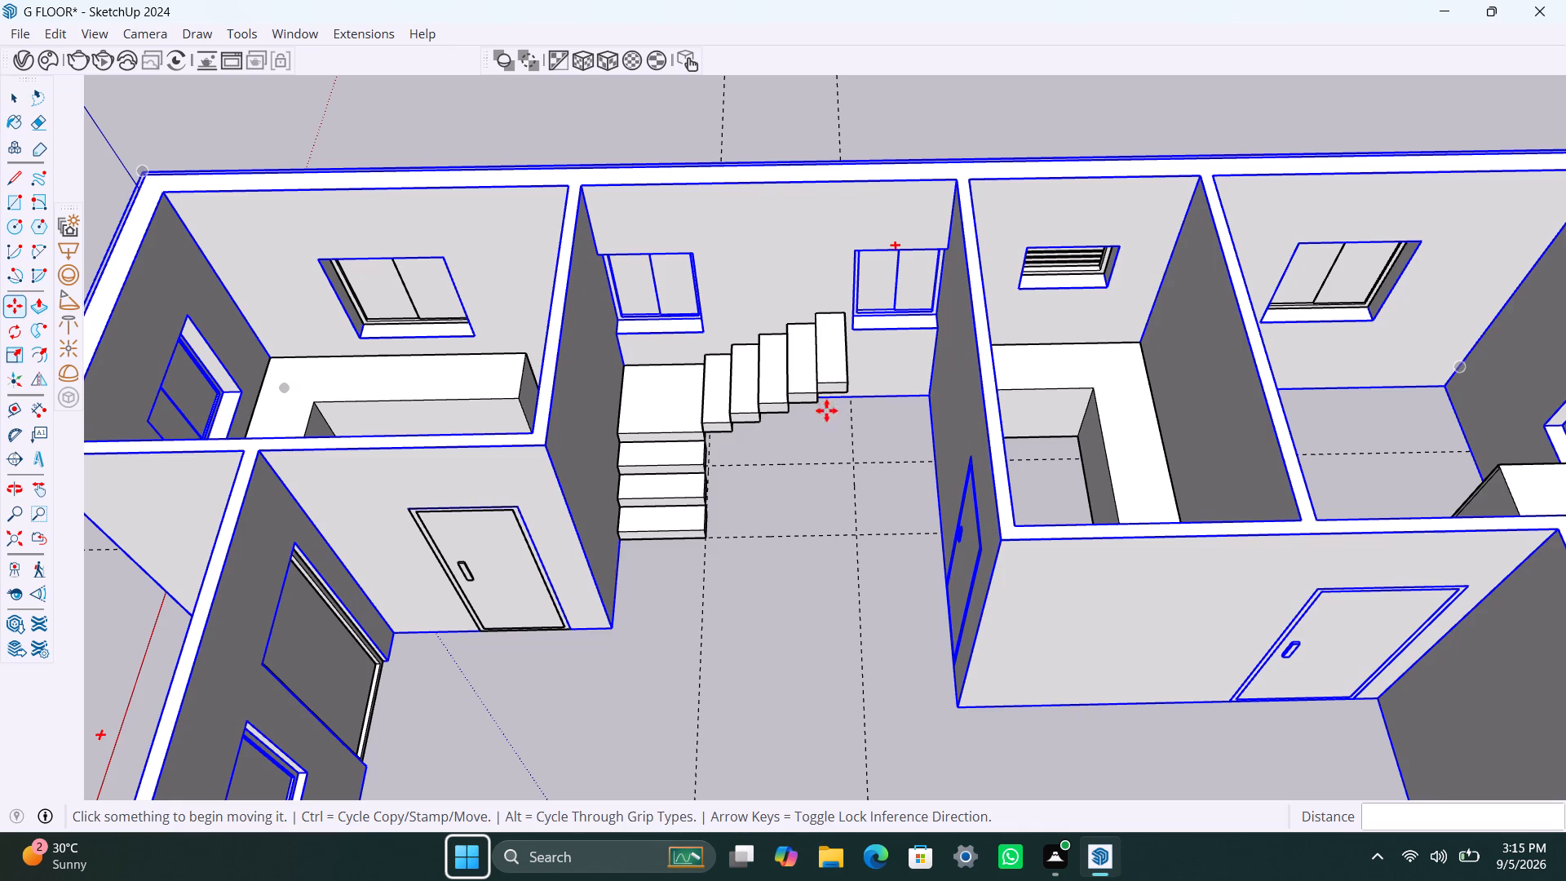
{"action": "key", "text": "space"}
{"action": "left_click", "coordinate": [832, 394]}
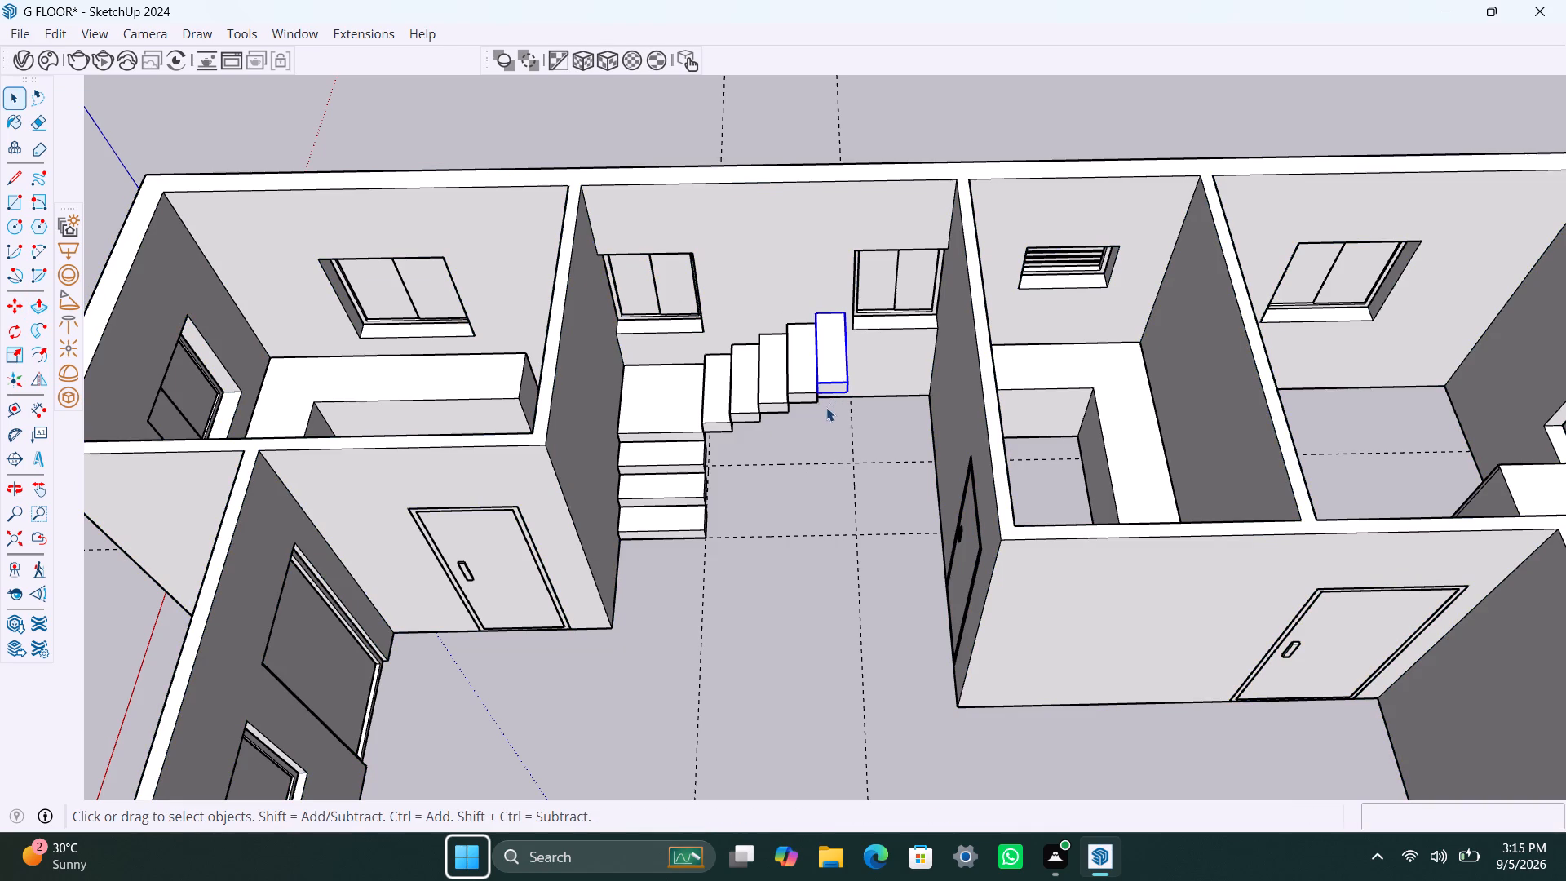
{"action": "key", "text": "m"}
{"action": "scroll", "coordinate": [825, 399], "scroll_direction": "up", "scroll_amount": 2}
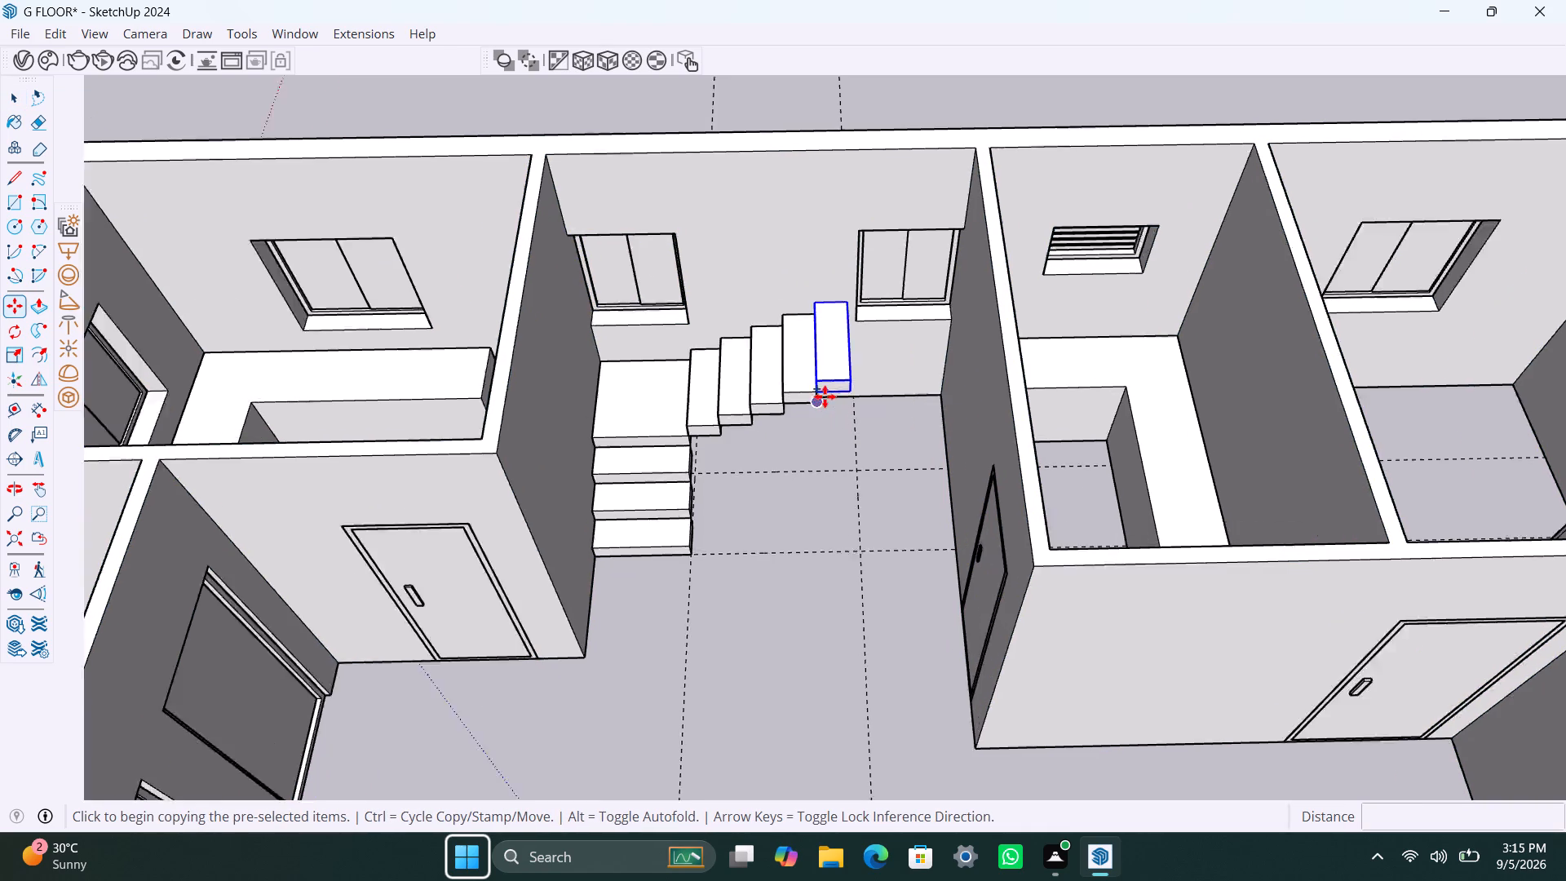
{"action": "scroll", "coordinate": [825, 396], "scroll_direction": "up", "scroll_amount": 7}
{"action": "left_click", "coordinate": [813, 383]}
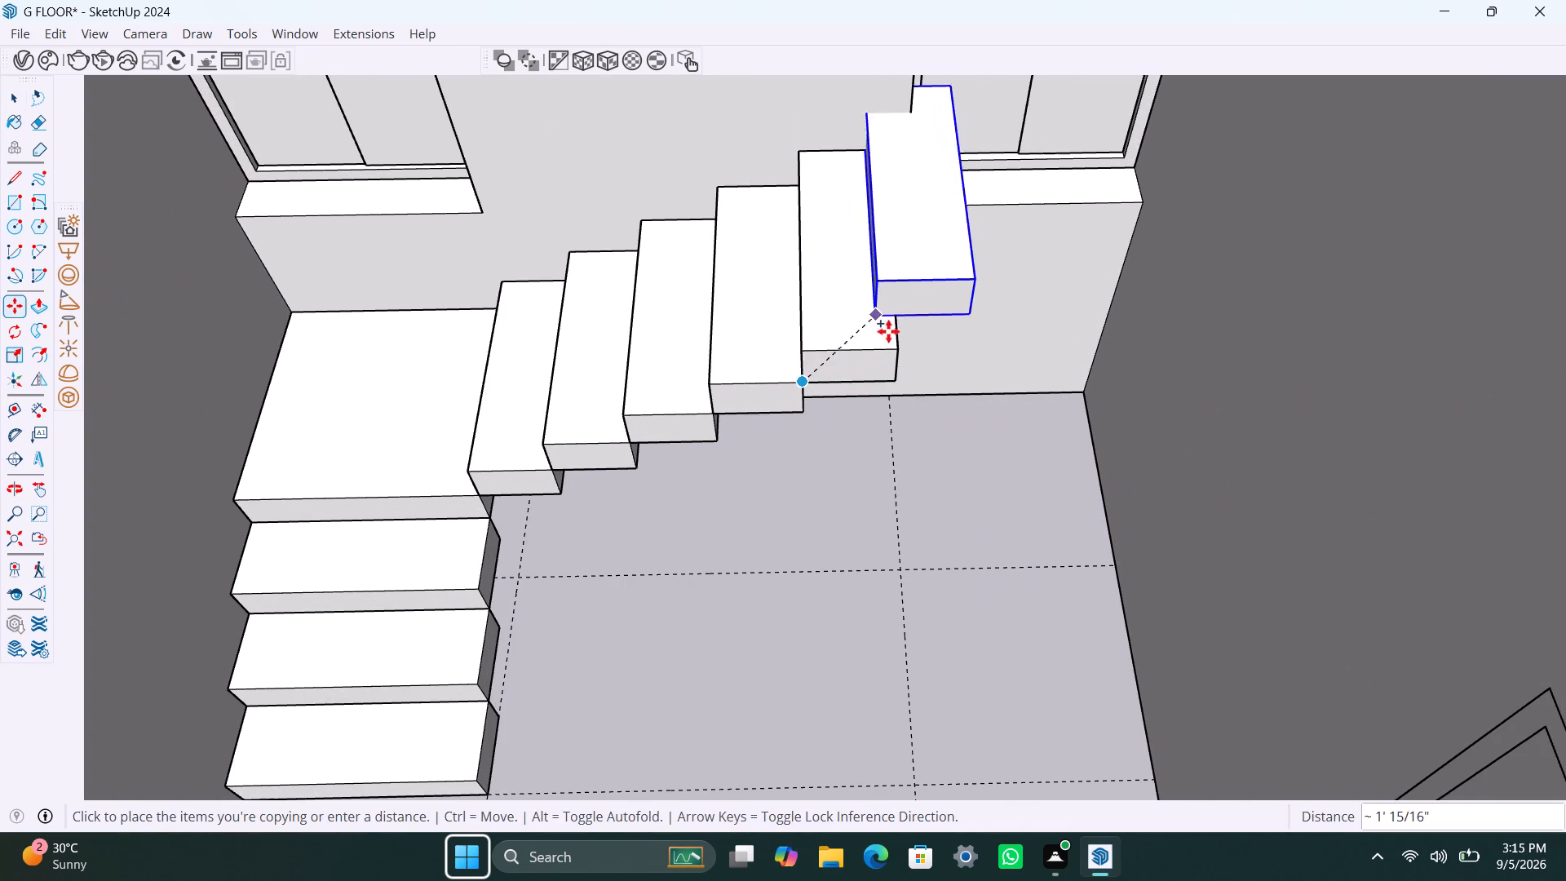
{"action": "left_click", "coordinate": [892, 348]}
{"action": "key", "text": "space"}
Push/Pull the sixth step's outer side face outward by 2' 3 1/2" to form an upper landing, and exit its group.
{"action": "scroll", "coordinate": [1033, 365], "scroll_direction": "down", "scroll_amount": 4}
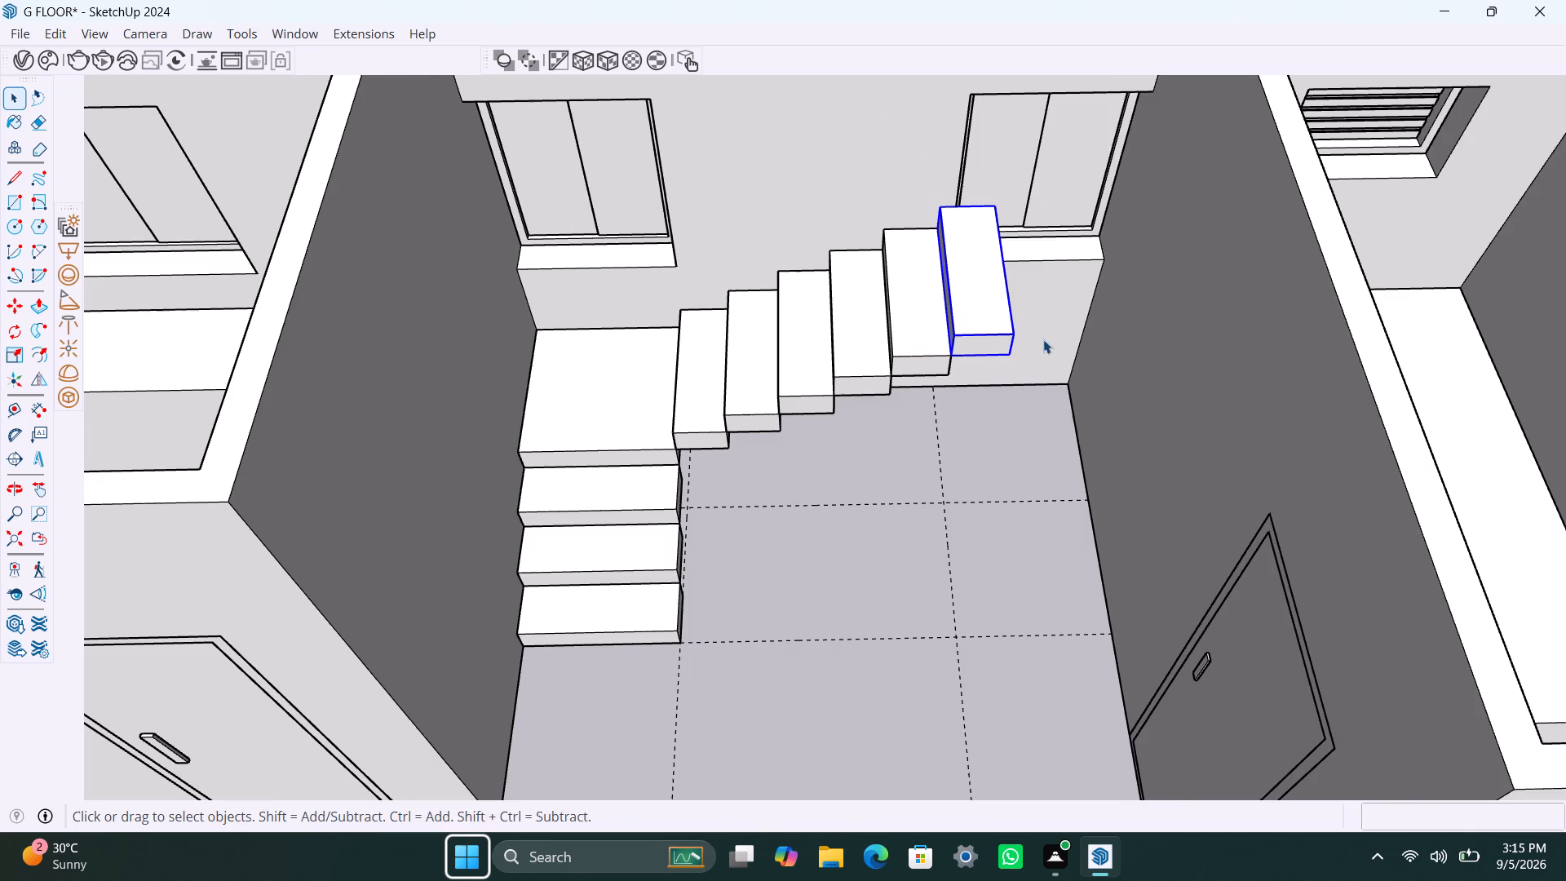
{"action": "middle_click_drag", "start_coordinate": [1045, 337], "coordinate": [726, 307]}
{"action": "scroll", "coordinate": [1006, 361], "scroll_direction": "up", "scroll_amount": 7}
{"action": "triple_click", "coordinate": [1024, 383]}
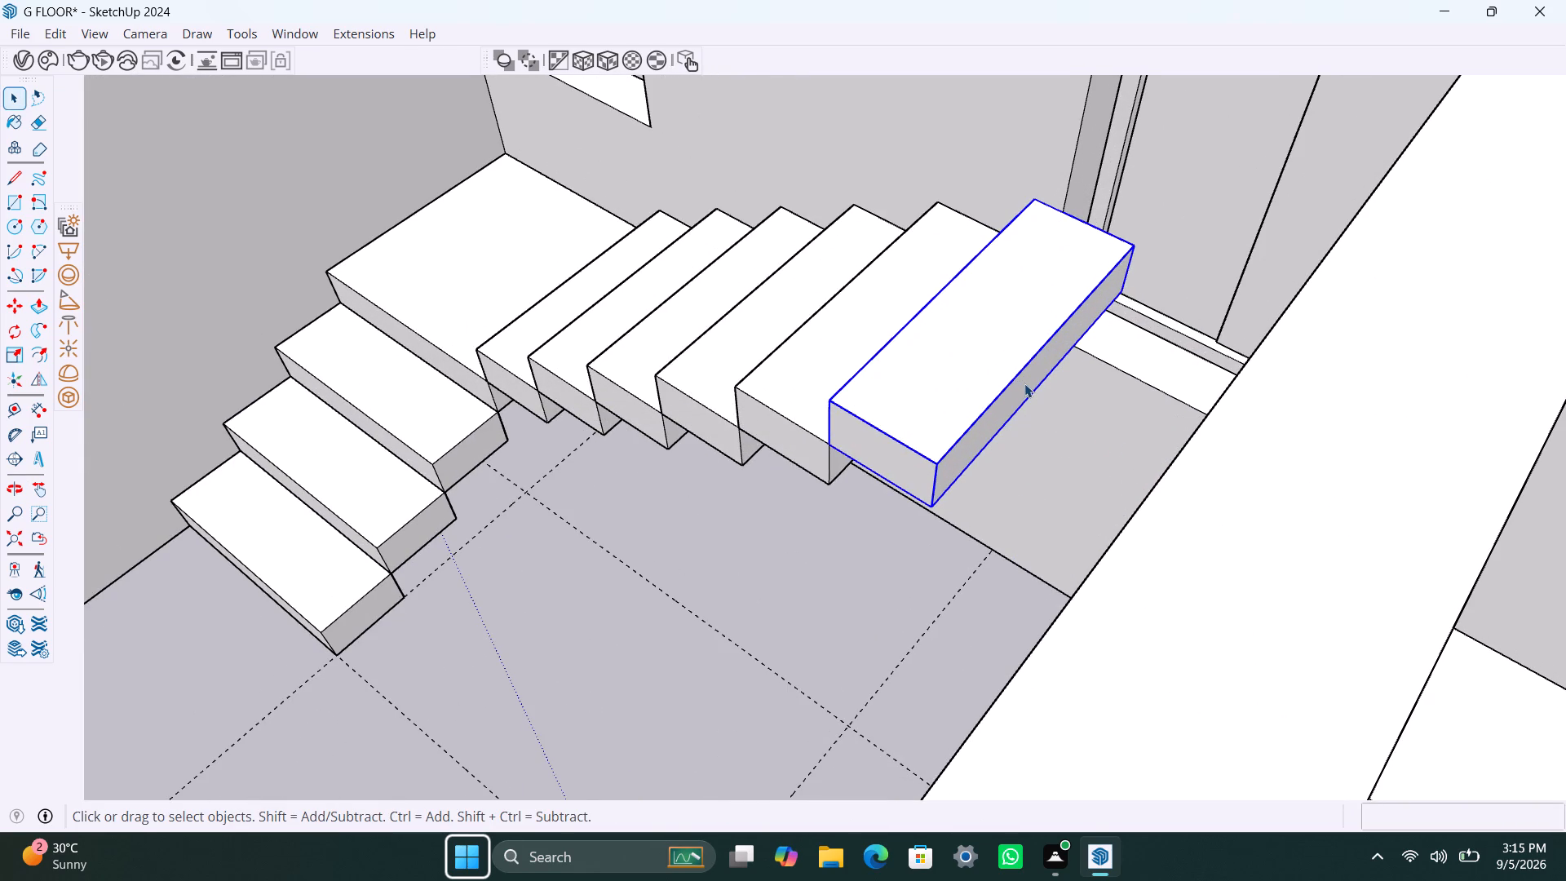
{"action": "triple_click", "coordinate": [1026, 380]}
{"action": "left_click", "coordinate": [1027, 379]}
{"action": "left_click", "coordinate": [983, 360]}
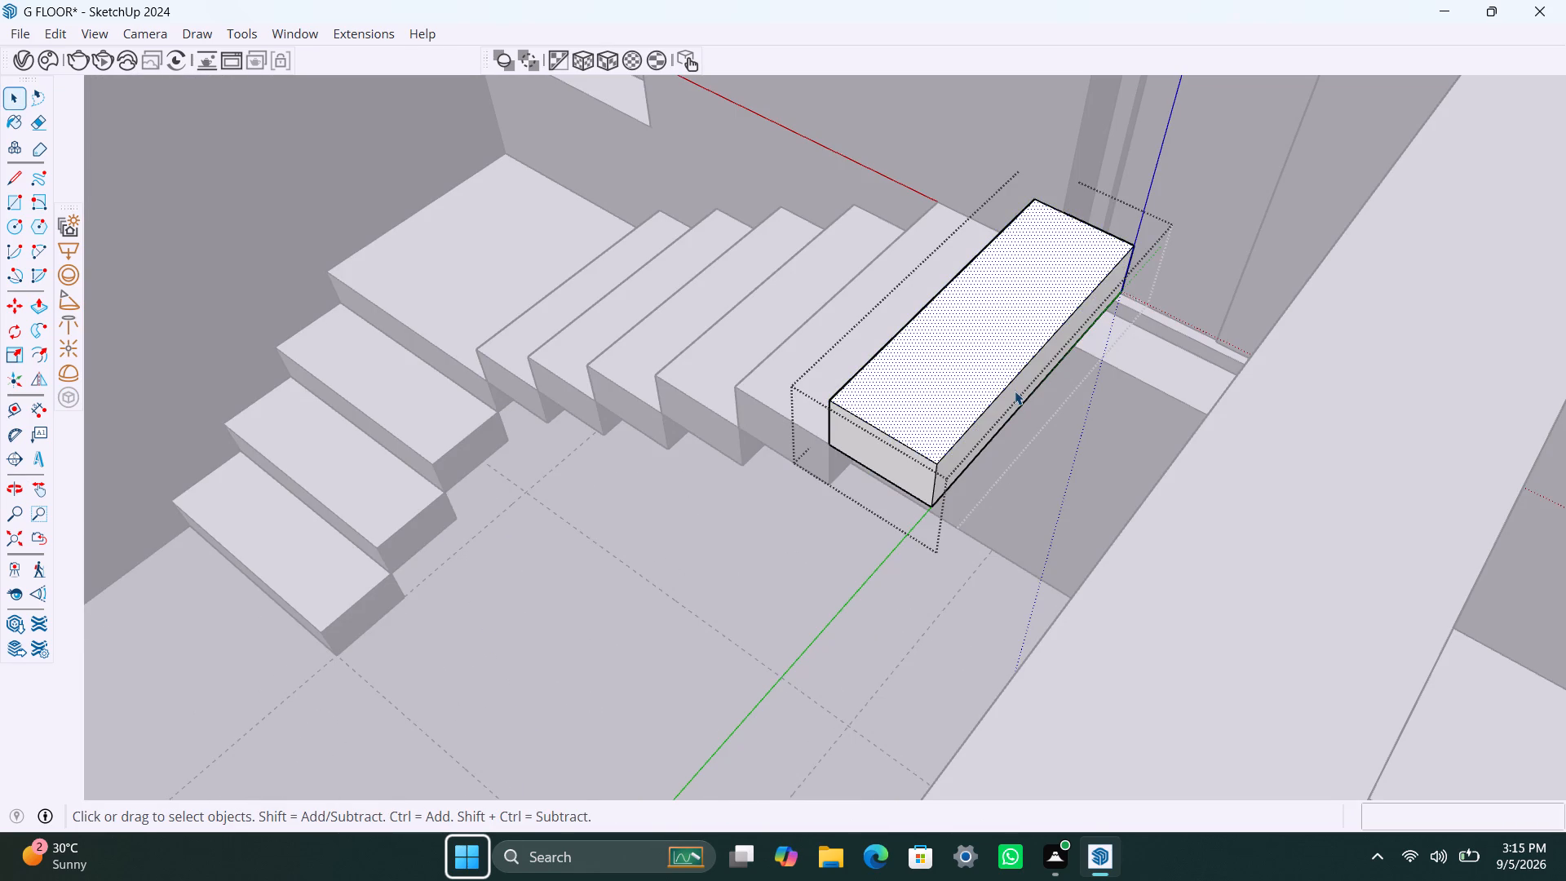
{"action": "left_click", "coordinate": [1015, 391]}
{"action": "key", "text": "p"}
{"action": "left_click", "coordinate": [1069, 353]}
{"action": "scroll", "coordinate": [1159, 400], "scroll_direction": "down", "scroll_amount": 4}
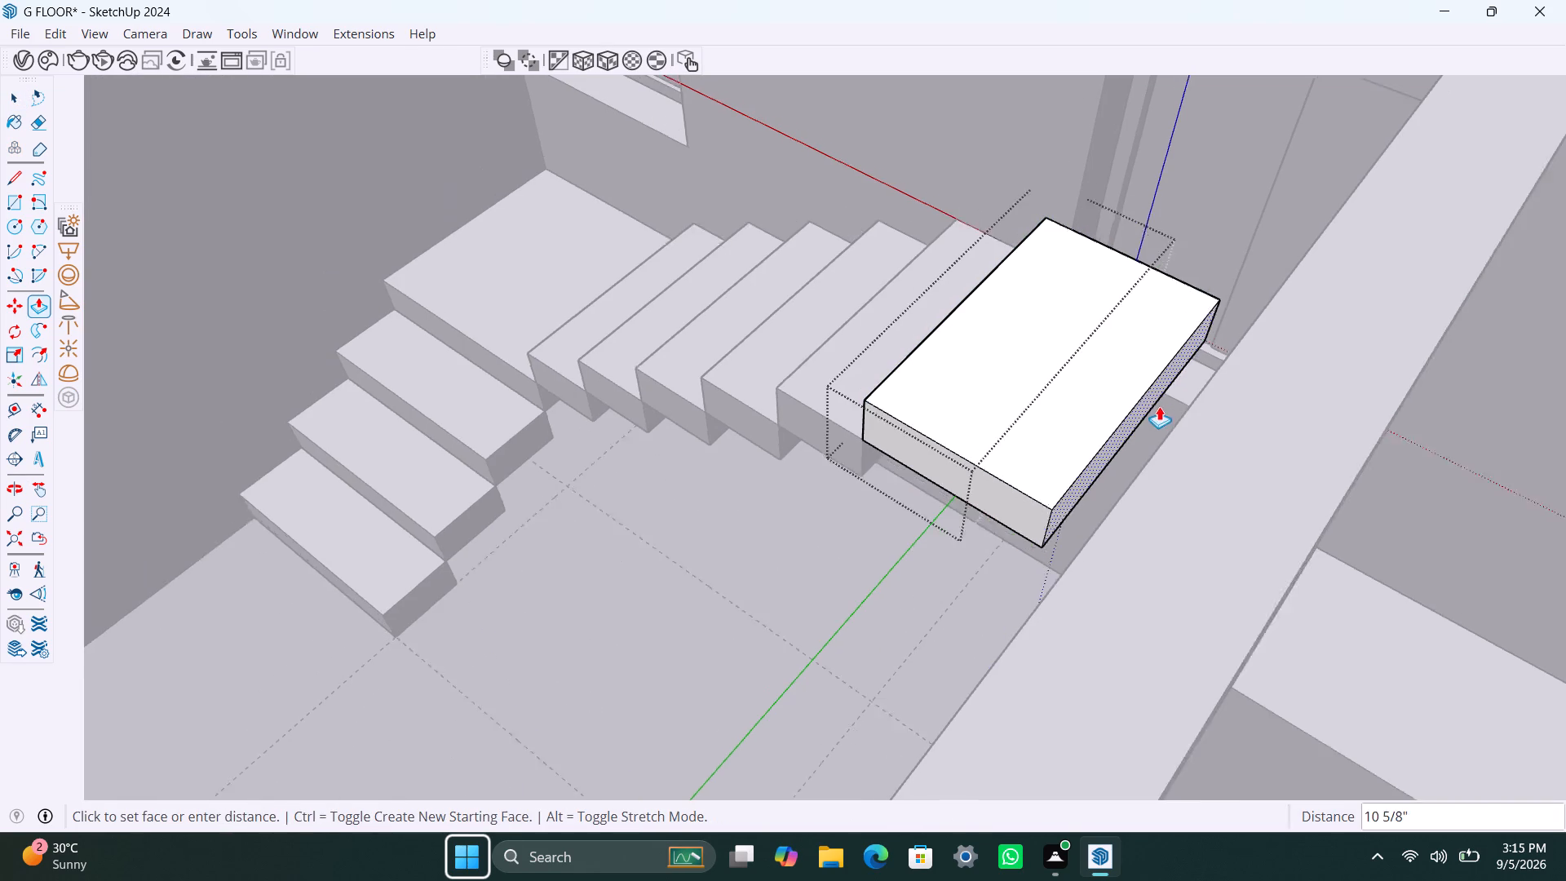
{"action": "middle_click_drag", "start_coordinate": [1133, 427], "coordinate": [1454, 455]}
{"action": "left_click", "coordinate": [1417, 309]}
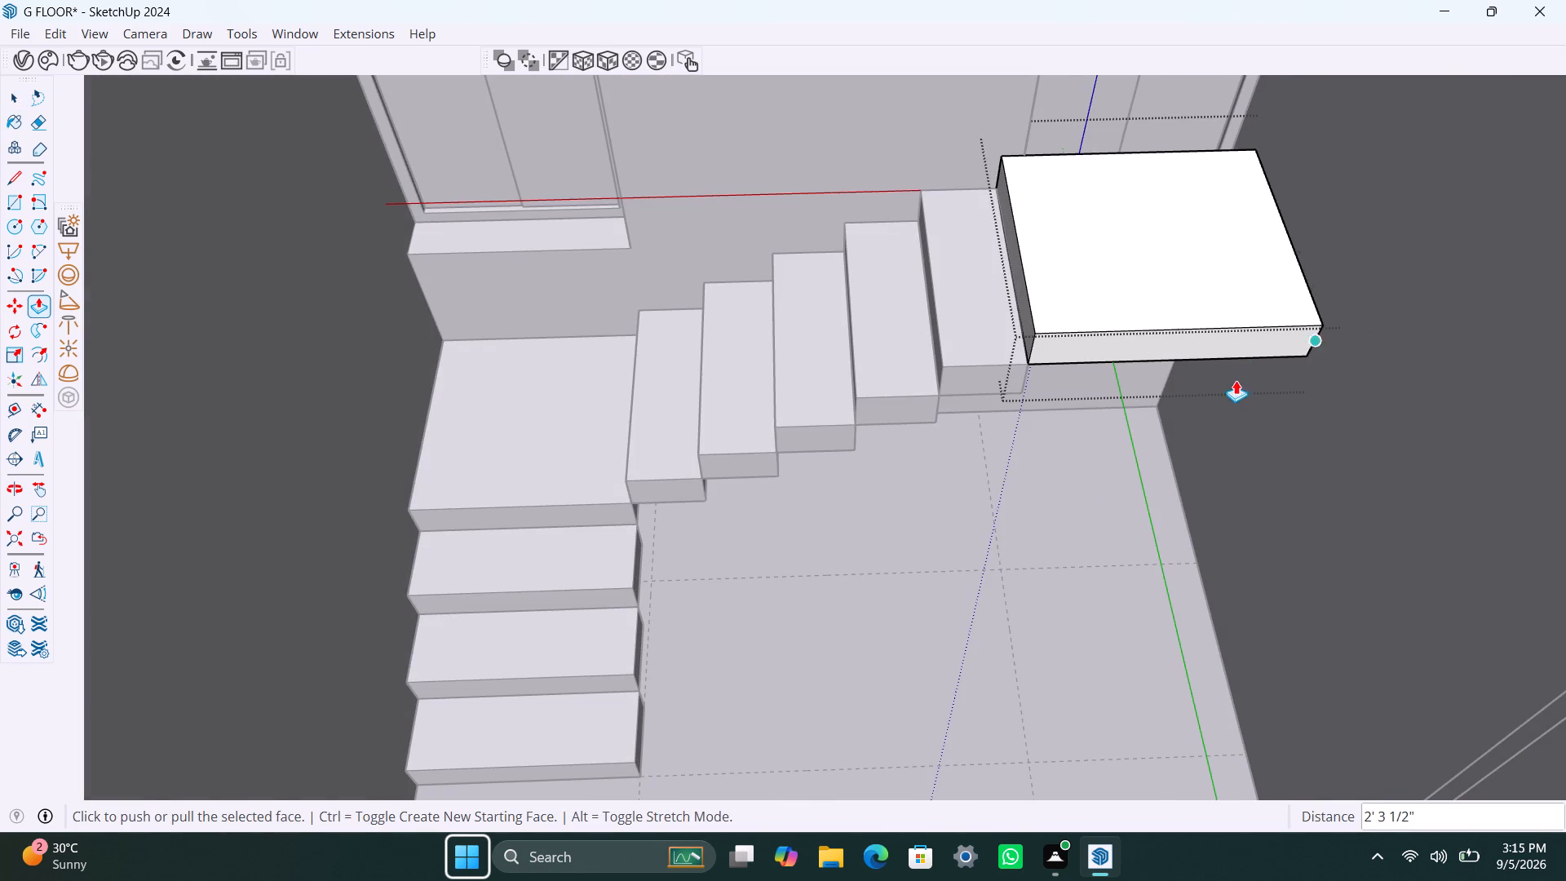
{"action": "scroll", "coordinate": [1237, 370], "scroll_direction": "down", "scroll_amount": 14}
{"action": "key", "text": "space"}
{"action": "scroll", "coordinate": [927, 538], "scroll_direction": "down", "scroll_amount": 7}
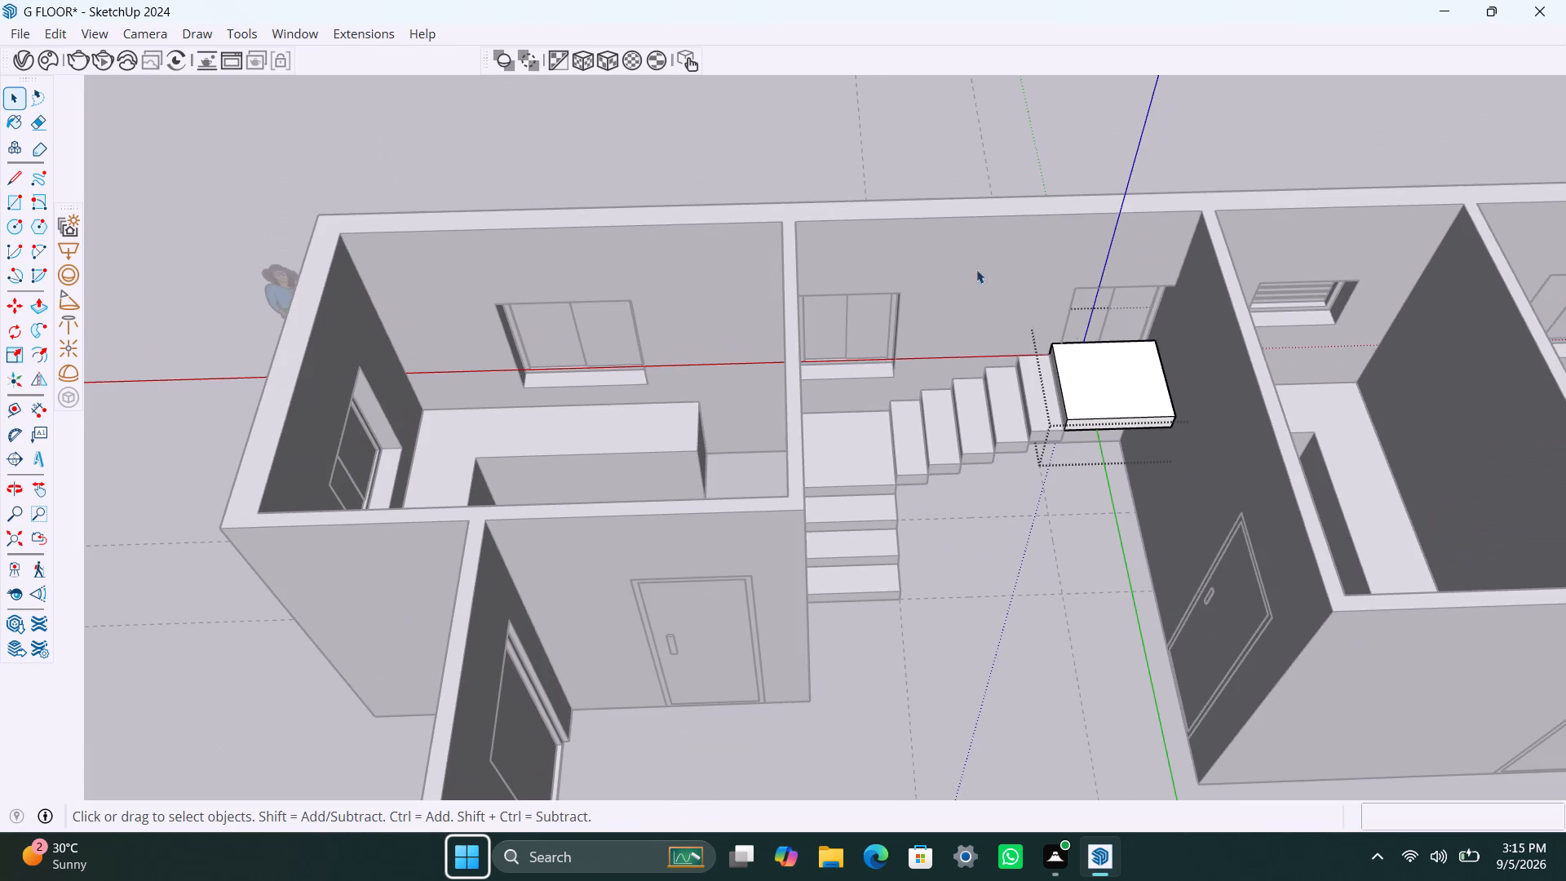
{"action": "left_click", "coordinate": [948, 161]}
Copy the lowest step of the first flight from its back top corner to the upper landing's front corner, about 9' 7 1/4" away.
{"action": "scroll", "coordinate": [971, 473], "scroll_direction": "down", "scroll_amount": 10}
{"action": "middle_click_drag", "start_coordinate": [962, 547], "coordinate": [1354, 540]}
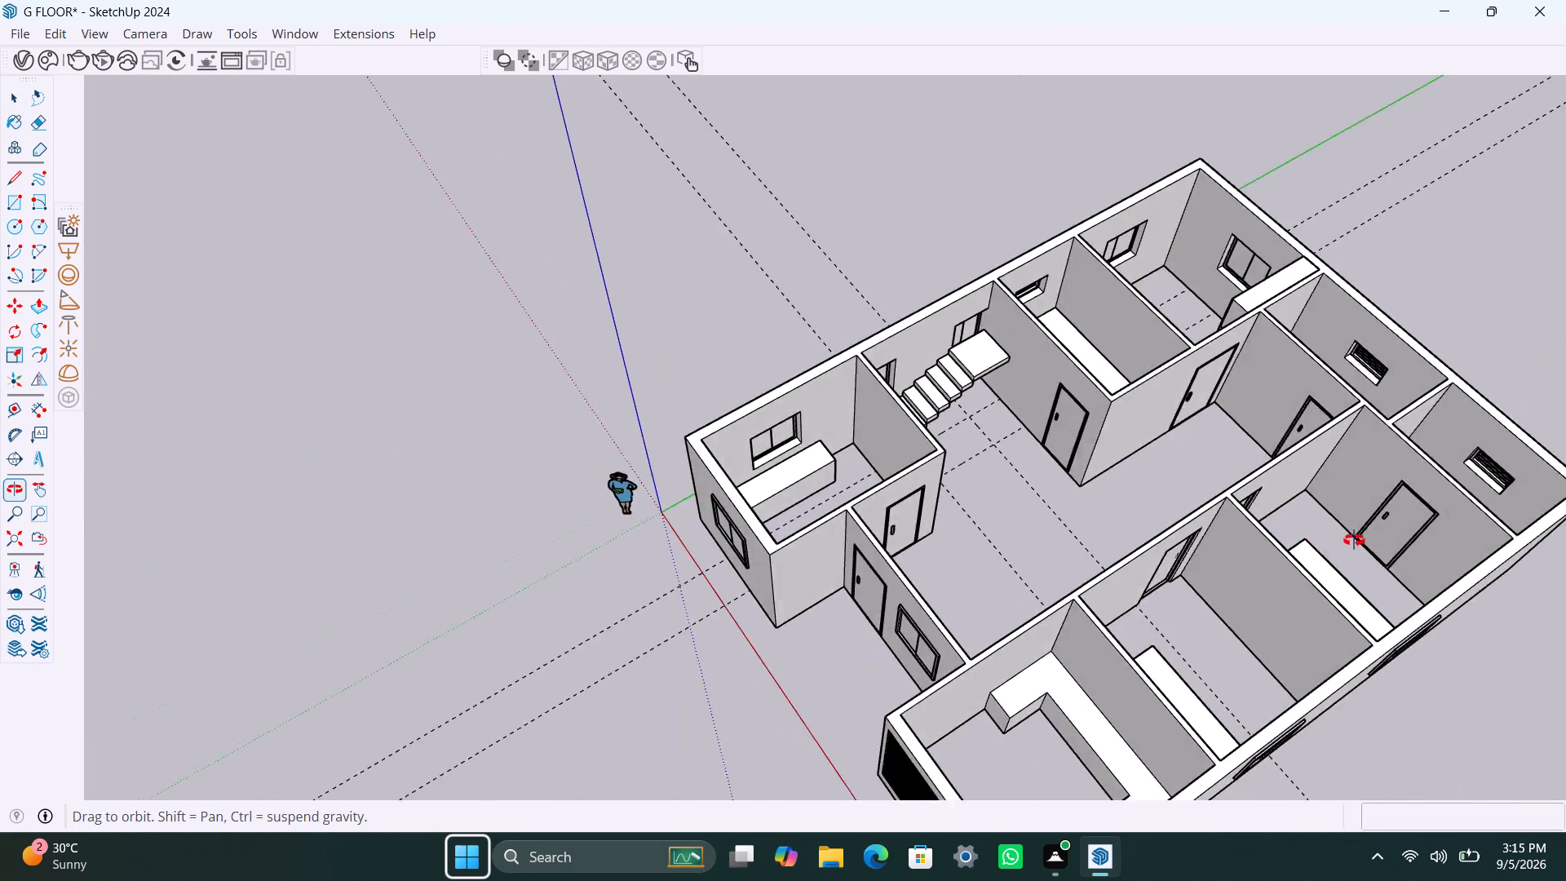
{"action": "middle_click_drag", "start_coordinate": [1354, 540], "coordinate": [774, 522]}
{"action": "scroll", "coordinate": [909, 549], "scroll_direction": "up", "scroll_amount": 8}
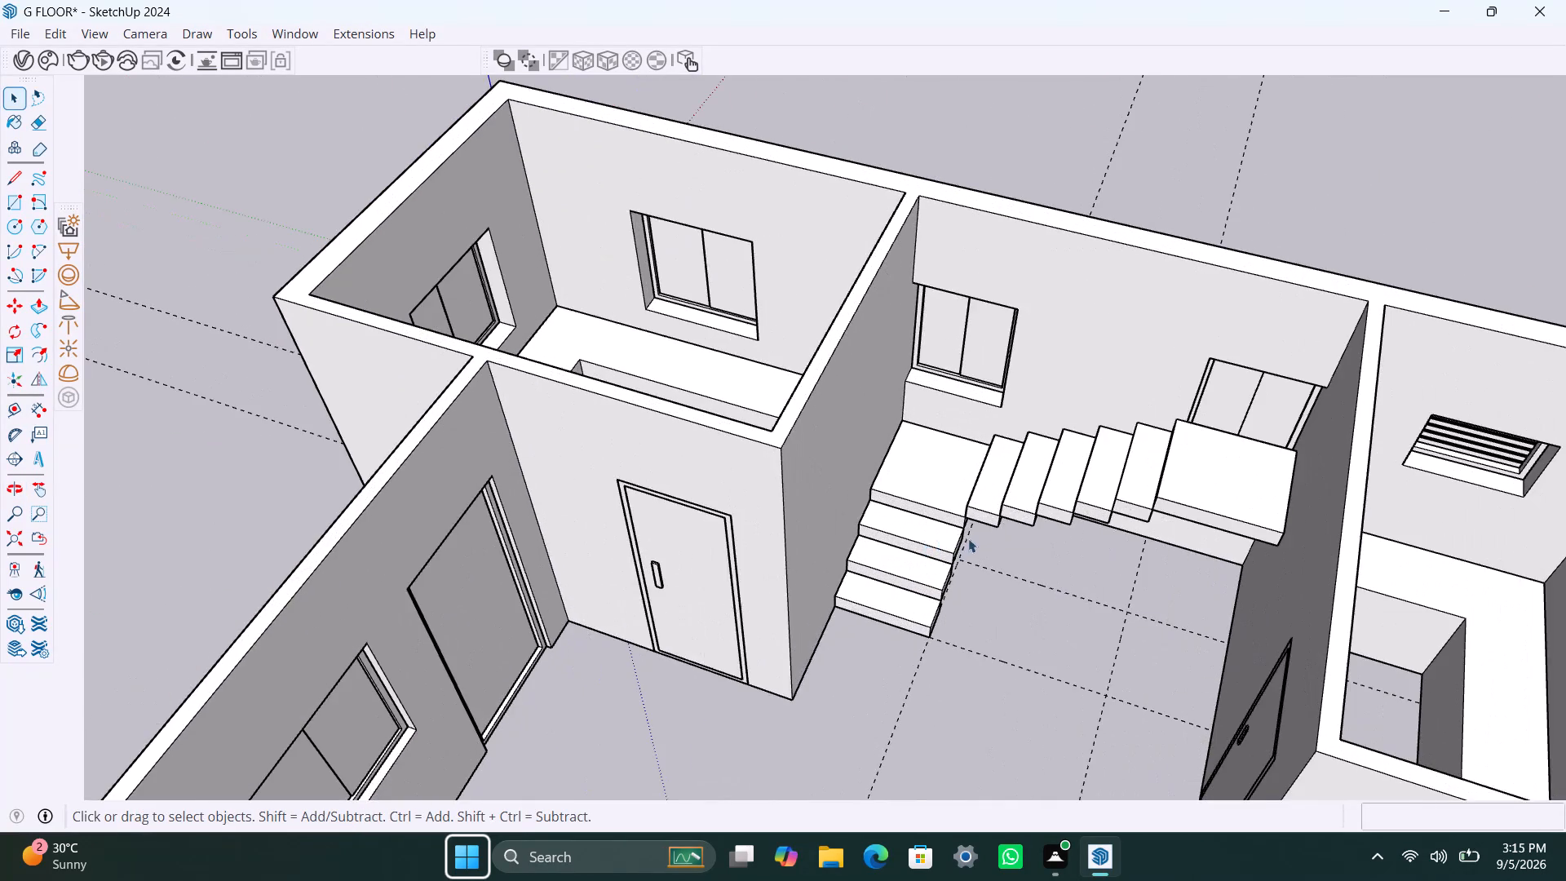
{"action": "scroll", "coordinate": [975, 553], "scroll_direction": "down", "scroll_amount": 8}
{"action": "scroll", "coordinate": [967, 581], "scroll_direction": "up", "scroll_amount": 7}
{"action": "left_click", "coordinate": [938, 591]}
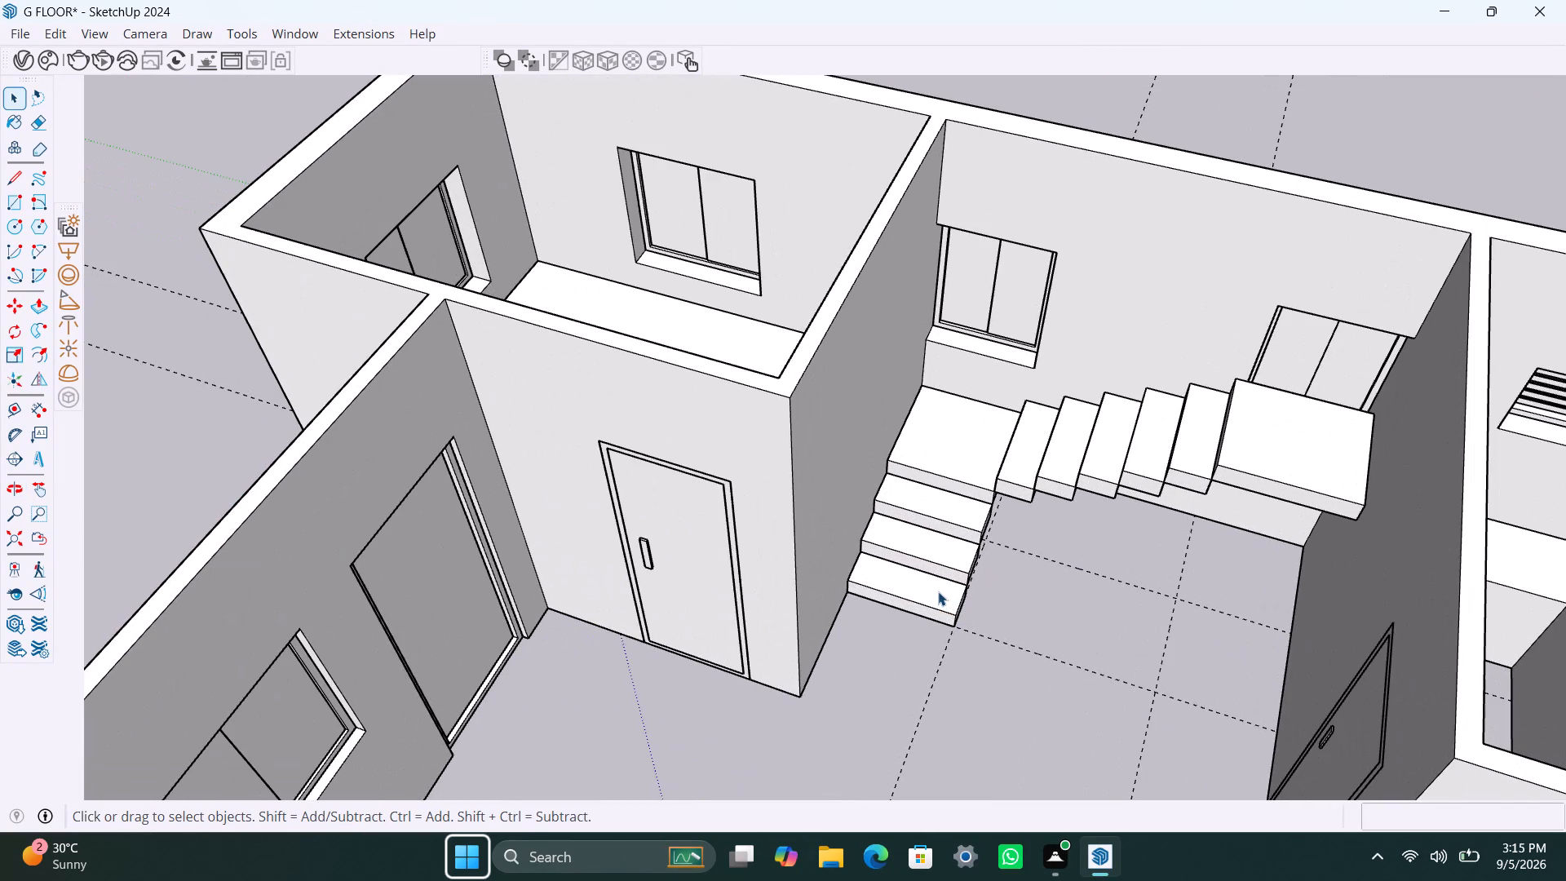
{"action": "key", "text": "m"}
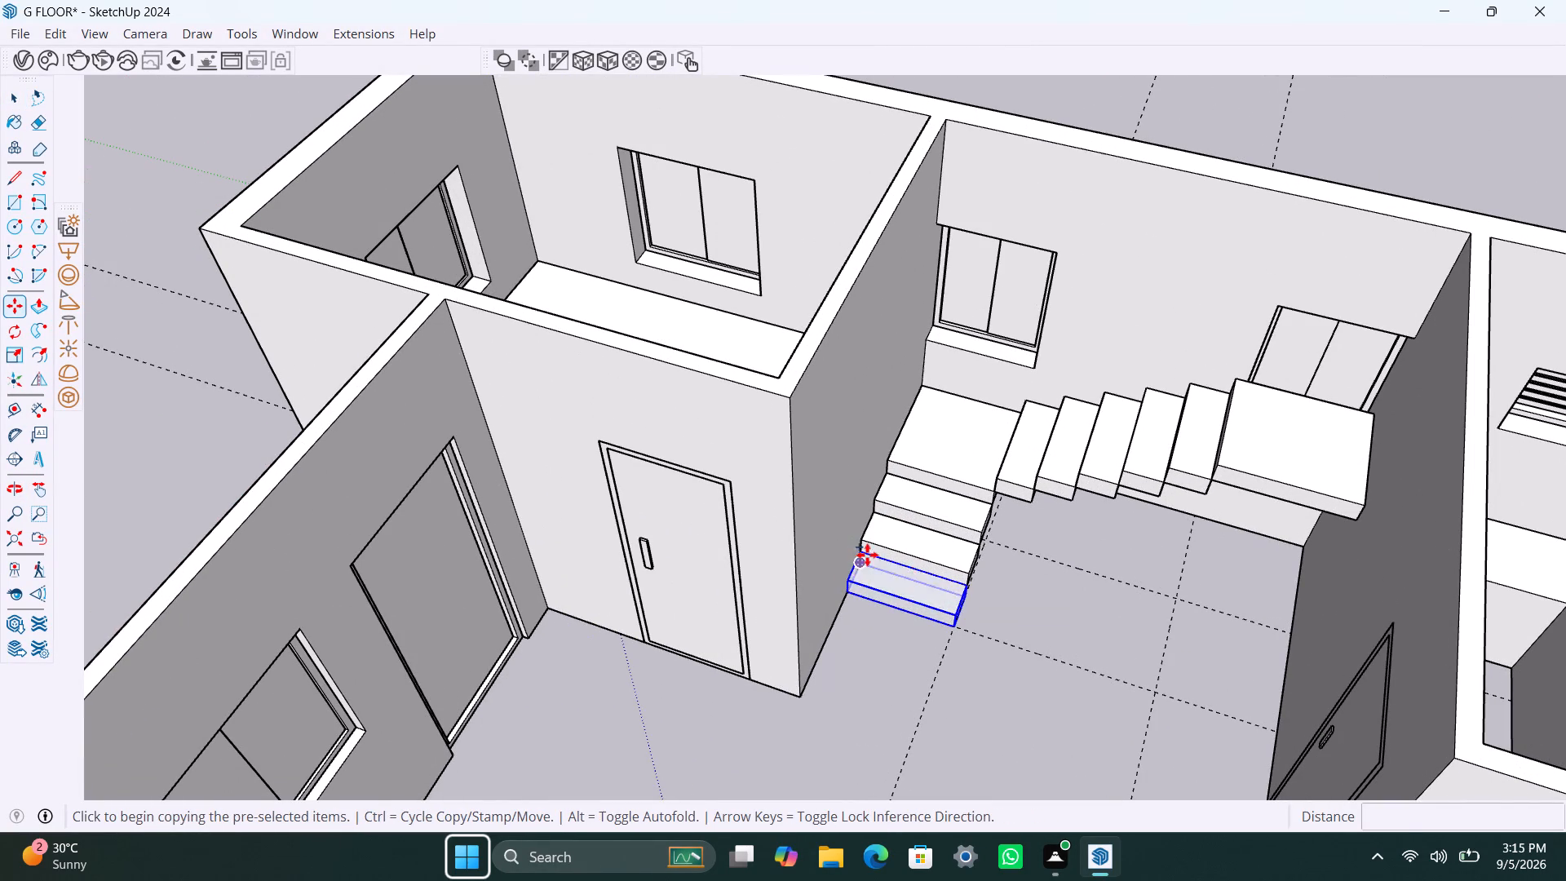
{"action": "left_click", "coordinate": [867, 554]}
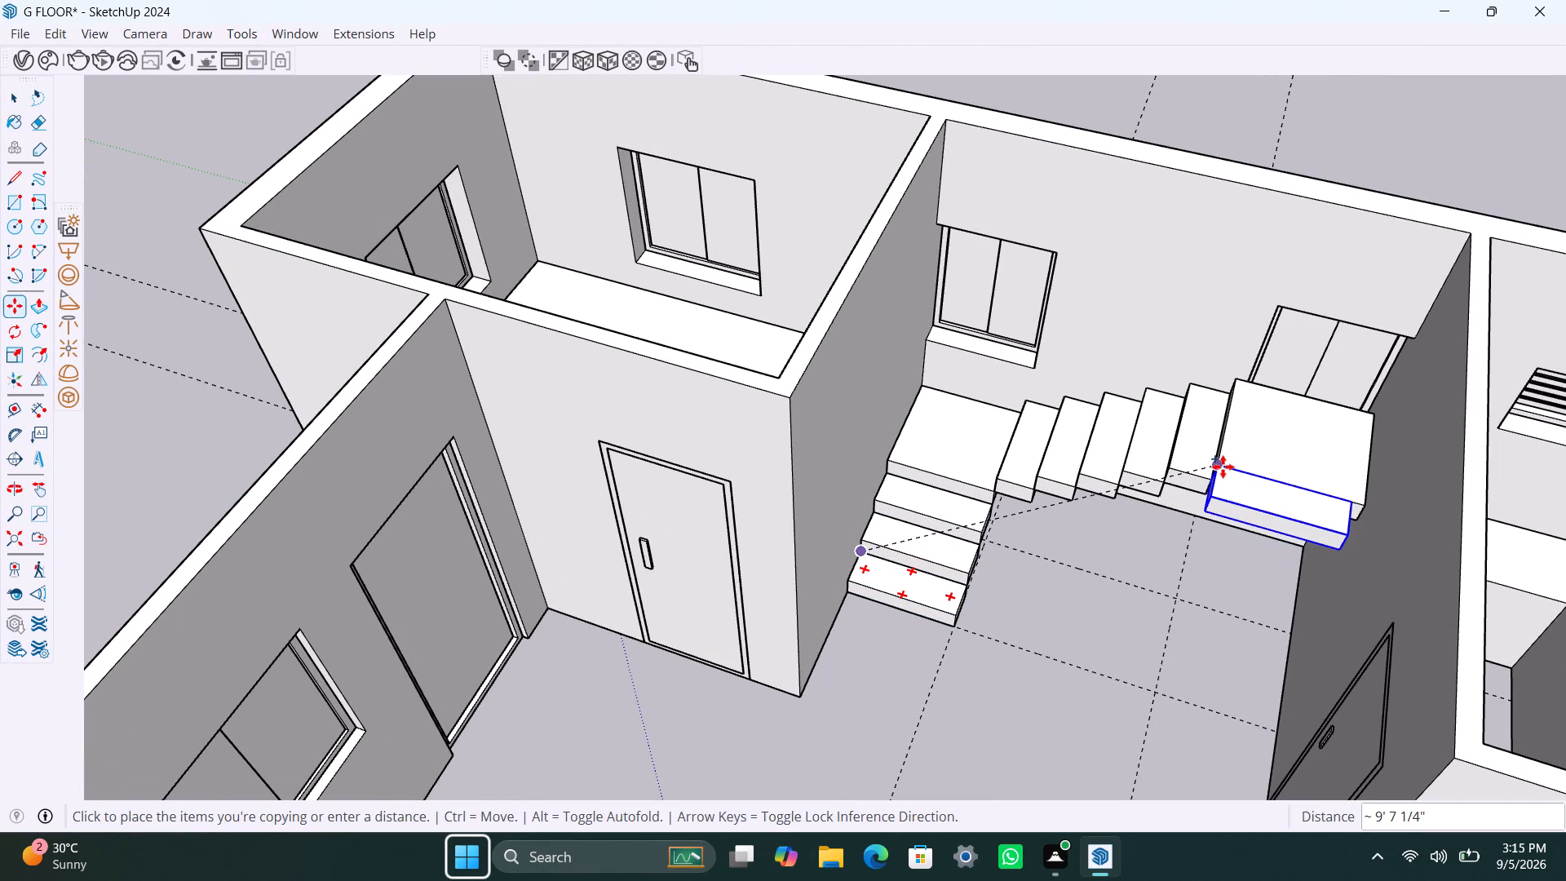
{"action": "left_click", "coordinate": [1223, 467]}
Move the copied step so its lower back corner sits on the upper landing's top front corner, as the third flight's first step.
{"action": "scroll", "coordinate": [1228, 491], "scroll_direction": "up", "scroll_amount": 15}
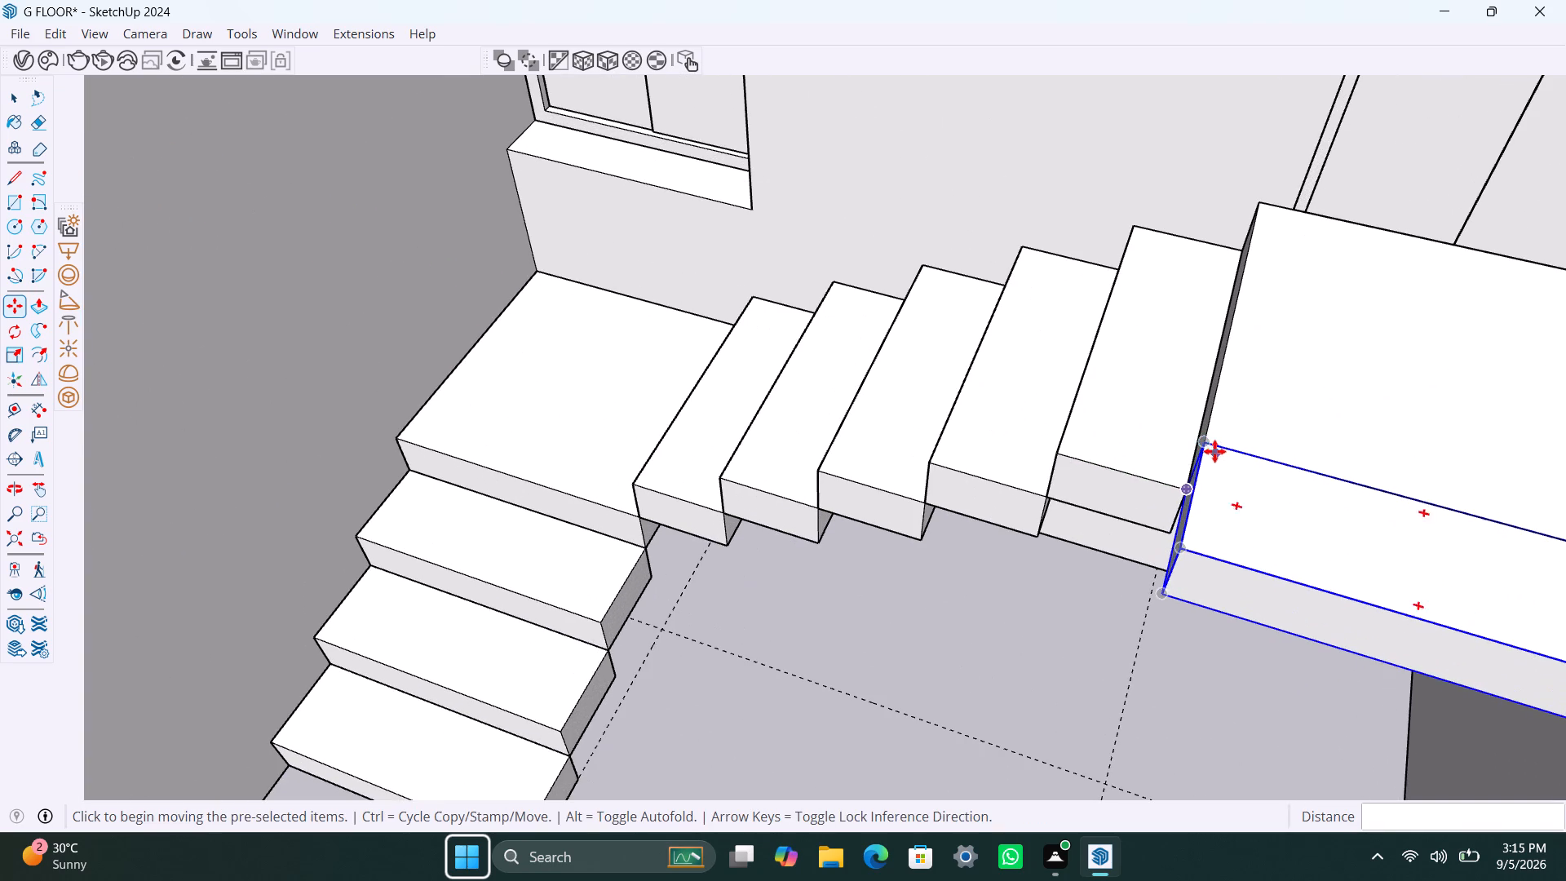
{"action": "left_click", "coordinate": [1209, 440]}
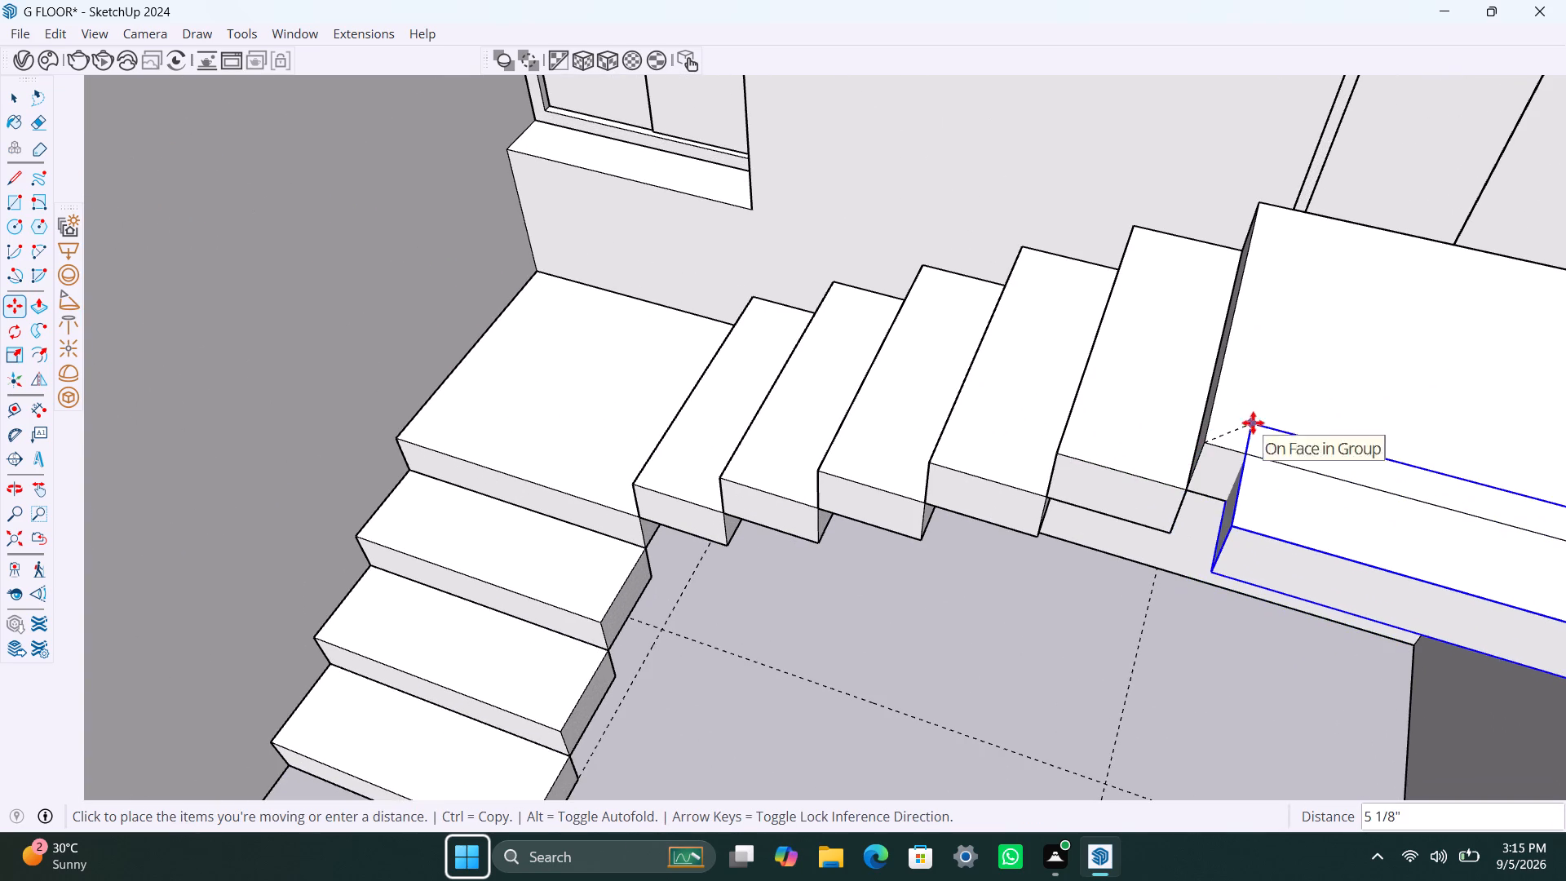
{"action": "scroll", "coordinate": [1294, 340], "scroll_direction": "down", "scroll_amount": 11}
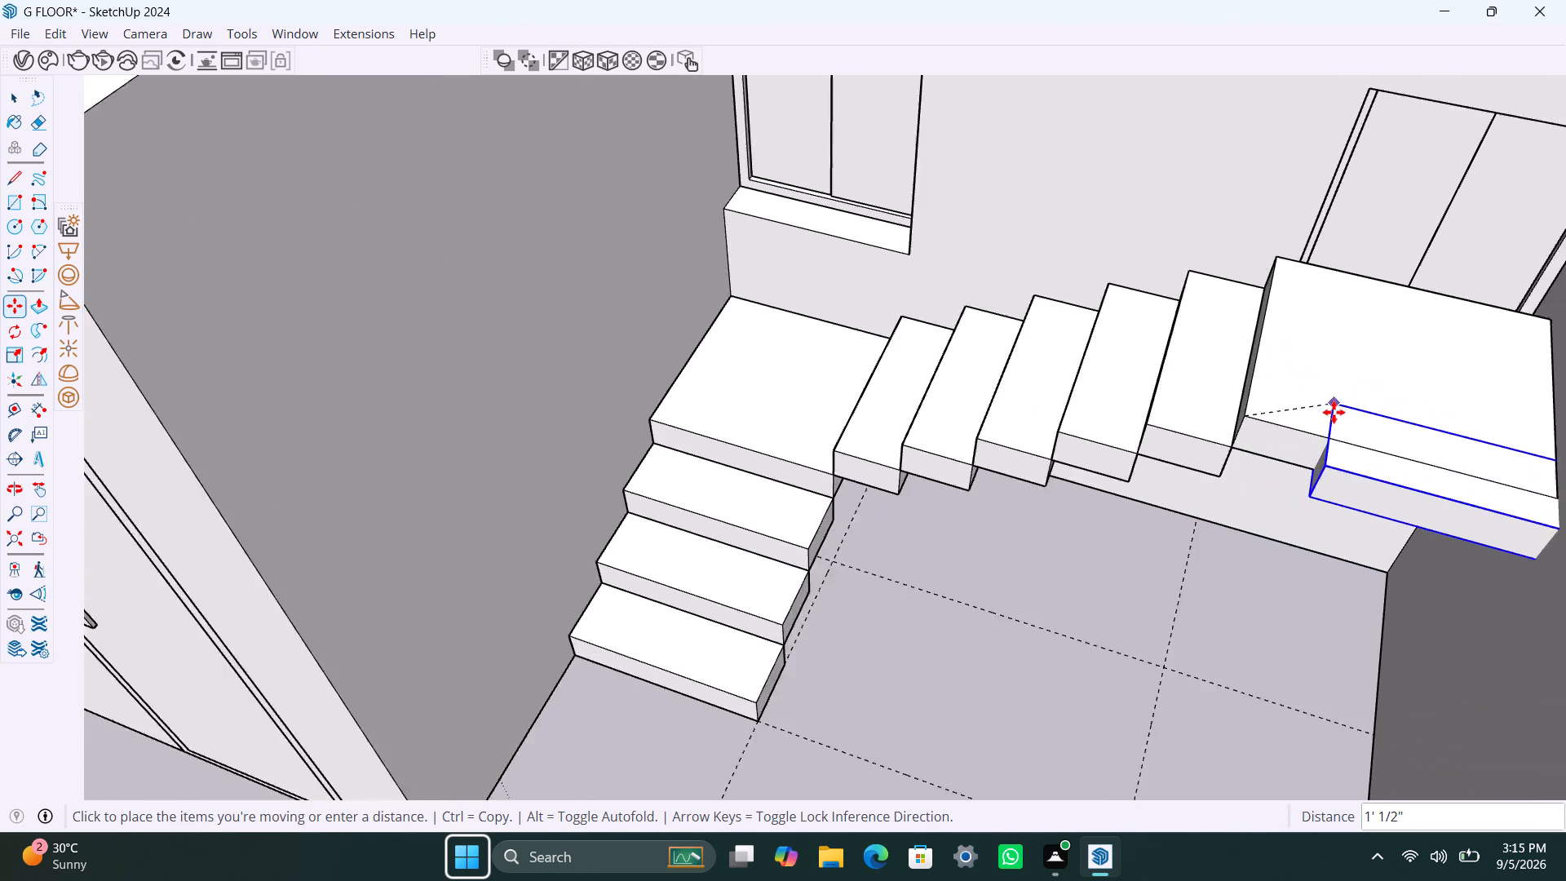
{"action": "scroll", "coordinate": [1335, 414], "scroll_direction": "down", "scroll_amount": 4}
{"action": "middle_click_drag", "start_coordinate": [1339, 434], "coordinate": [1153, 361], "text": "shift"}
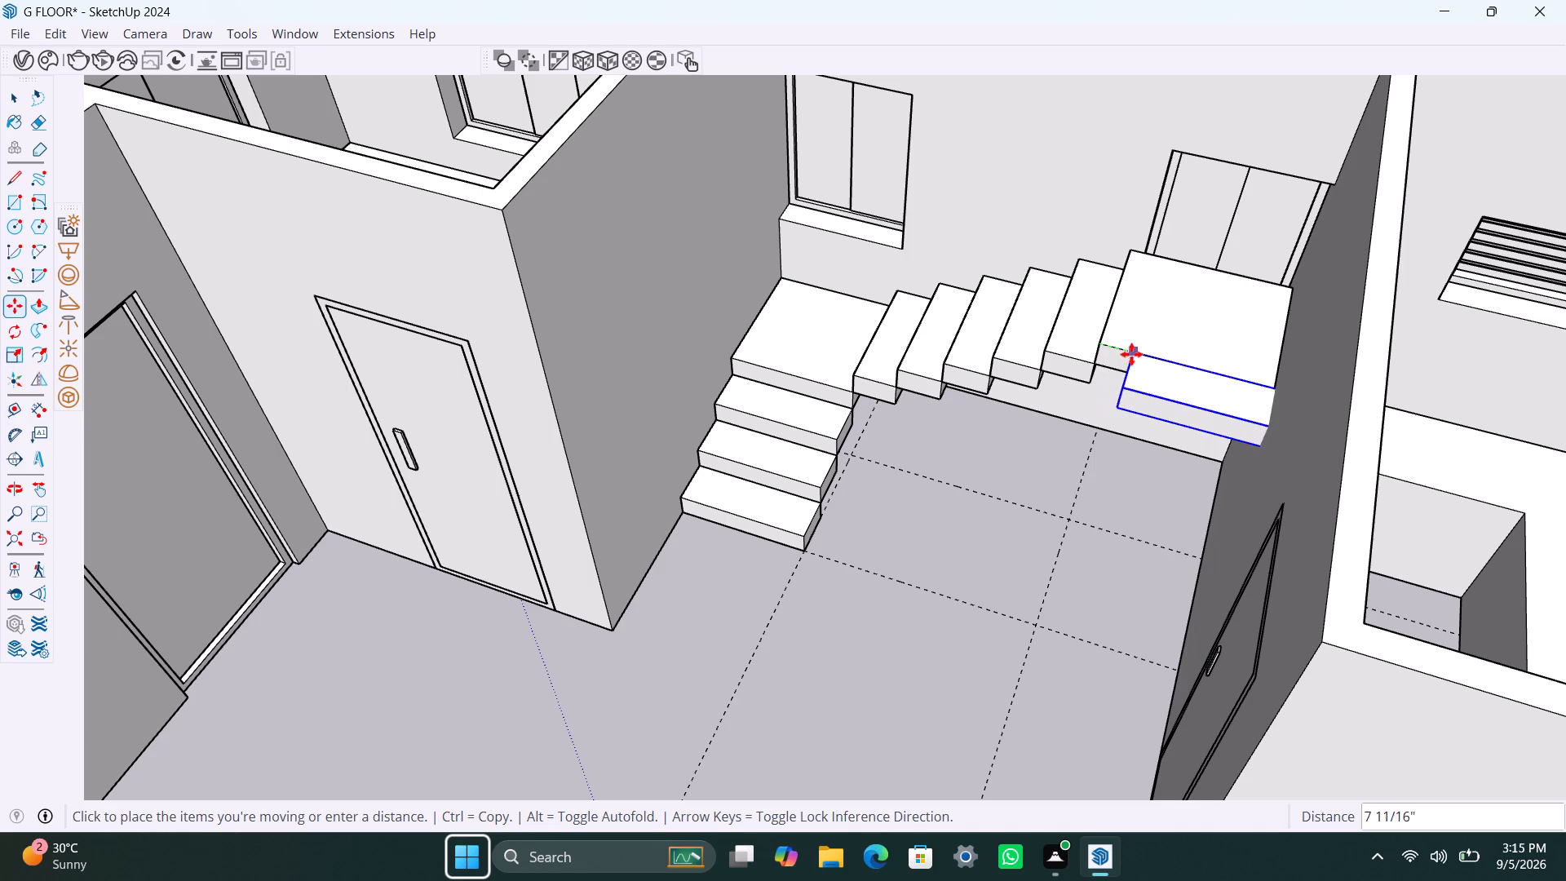
{"action": "scroll", "coordinate": [1130, 343], "scroll_direction": "down", "scroll_amount": 5}
{"action": "middle_click_drag", "start_coordinate": [1128, 380], "coordinate": [961, 435]}
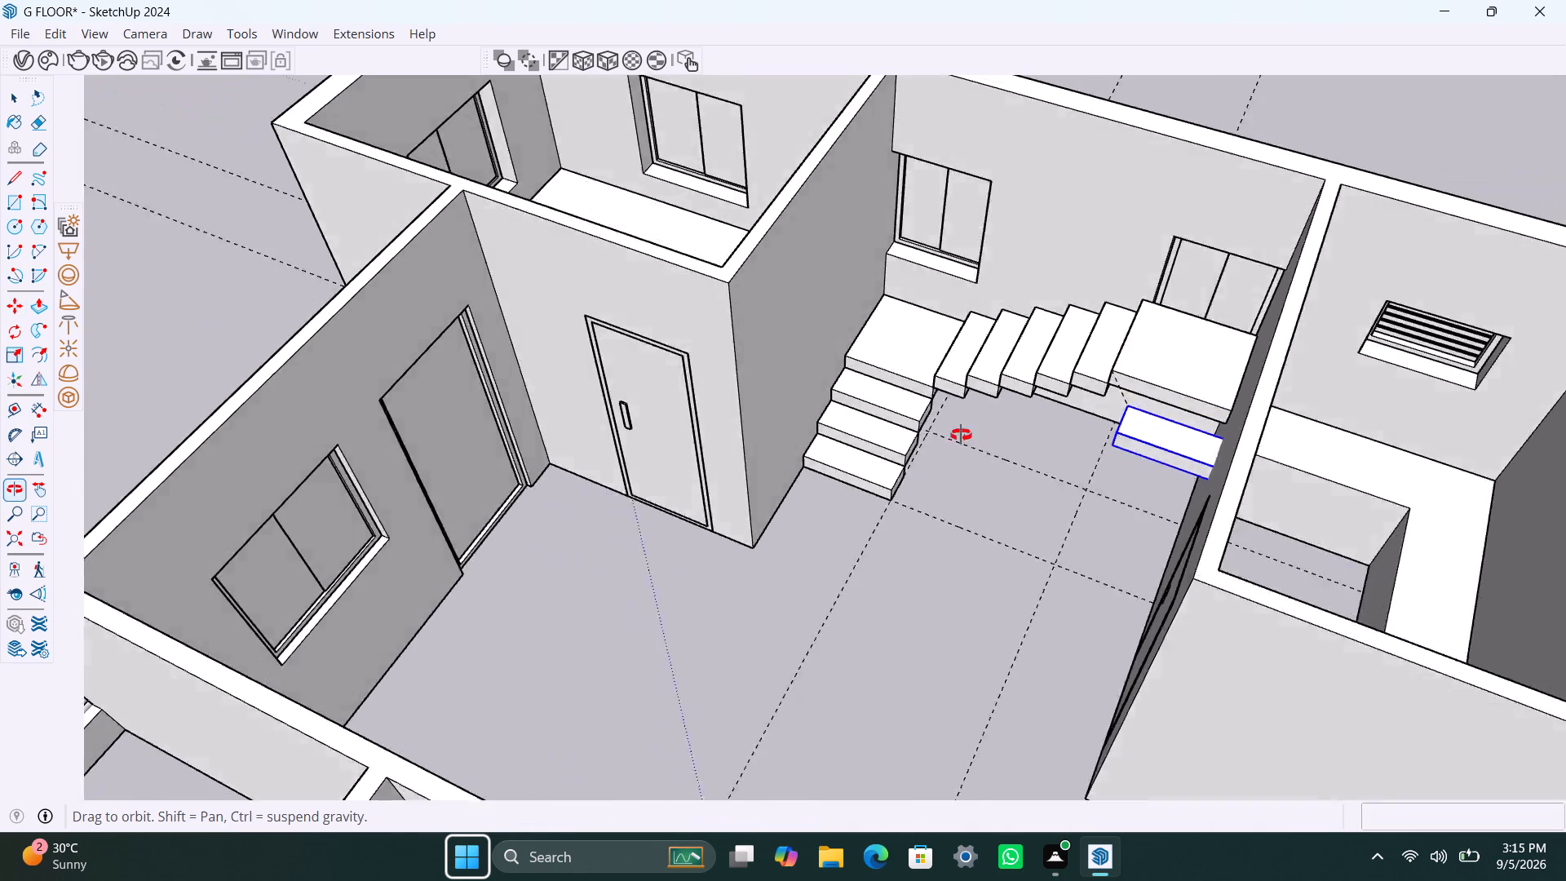
{"action": "middle_click_drag", "start_coordinate": [961, 435], "coordinate": [0, 465]}
{"action": "scroll", "coordinate": [437, 419], "scroll_direction": "up", "scroll_amount": 3}
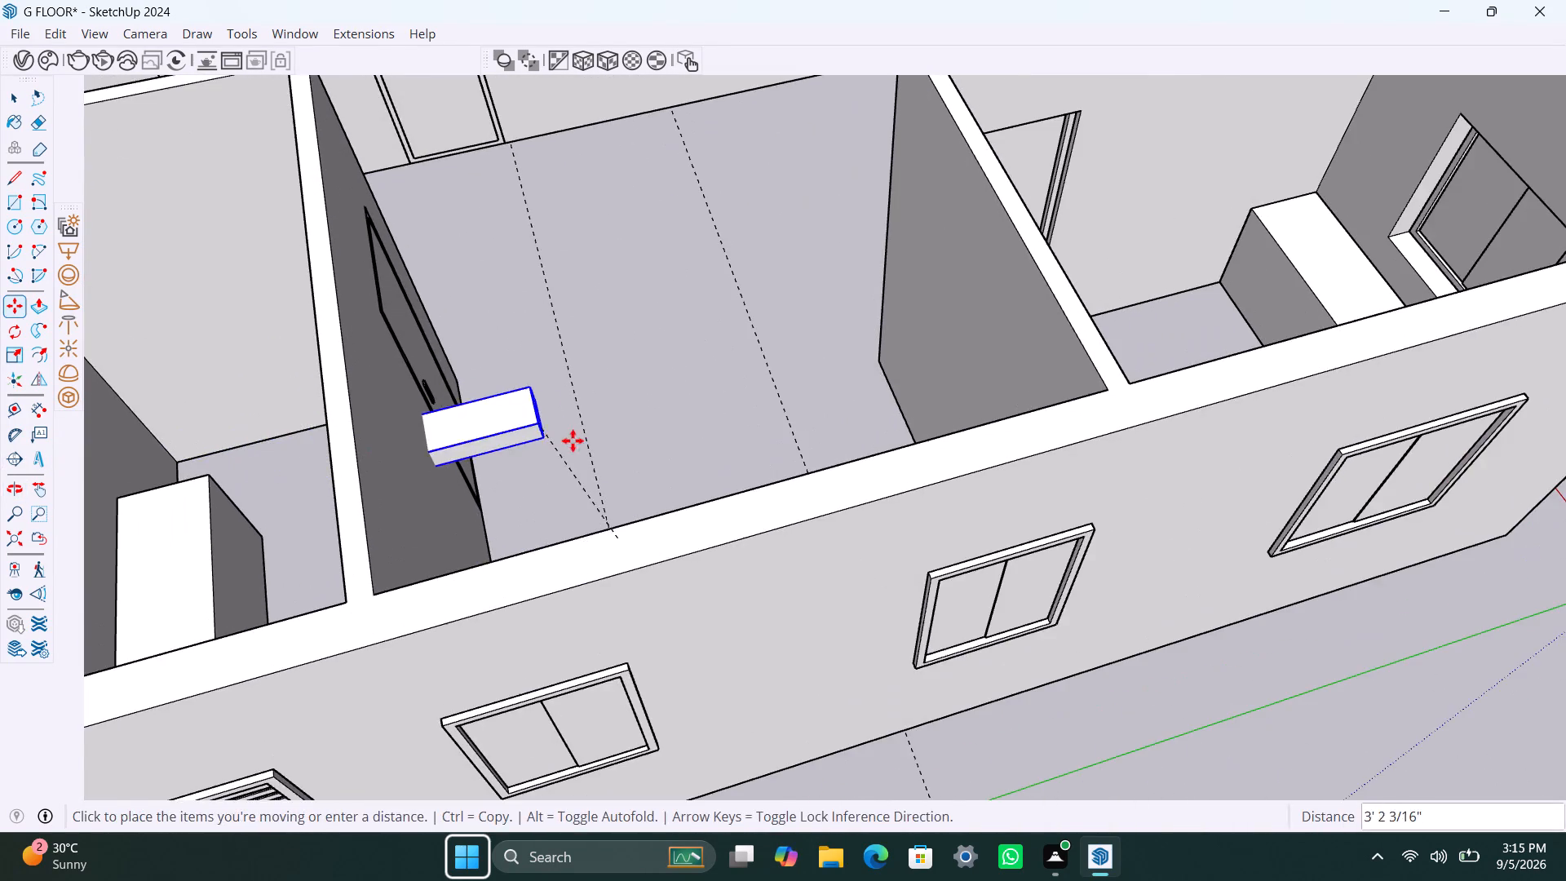
{"action": "middle_click_drag", "start_coordinate": [580, 453], "coordinate": [563, 620]}
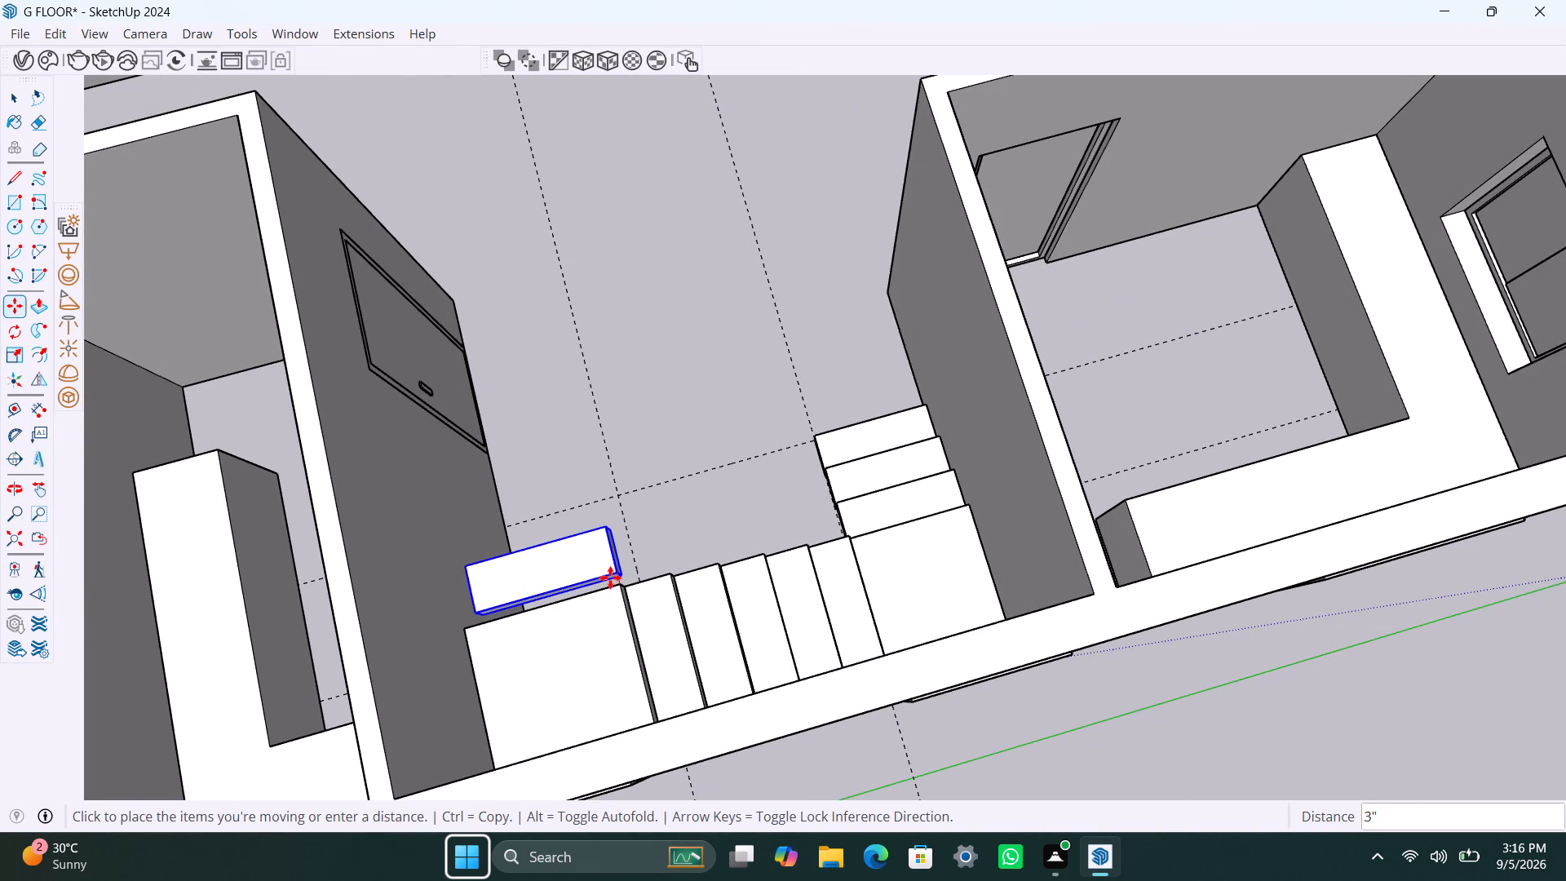
{"action": "left_click", "coordinate": [610, 578]}
{"action": "scroll", "coordinate": [622, 578], "scroll_direction": "up", "scroll_amount": 8}
{"action": "left_click", "coordinate": [623, 578]}
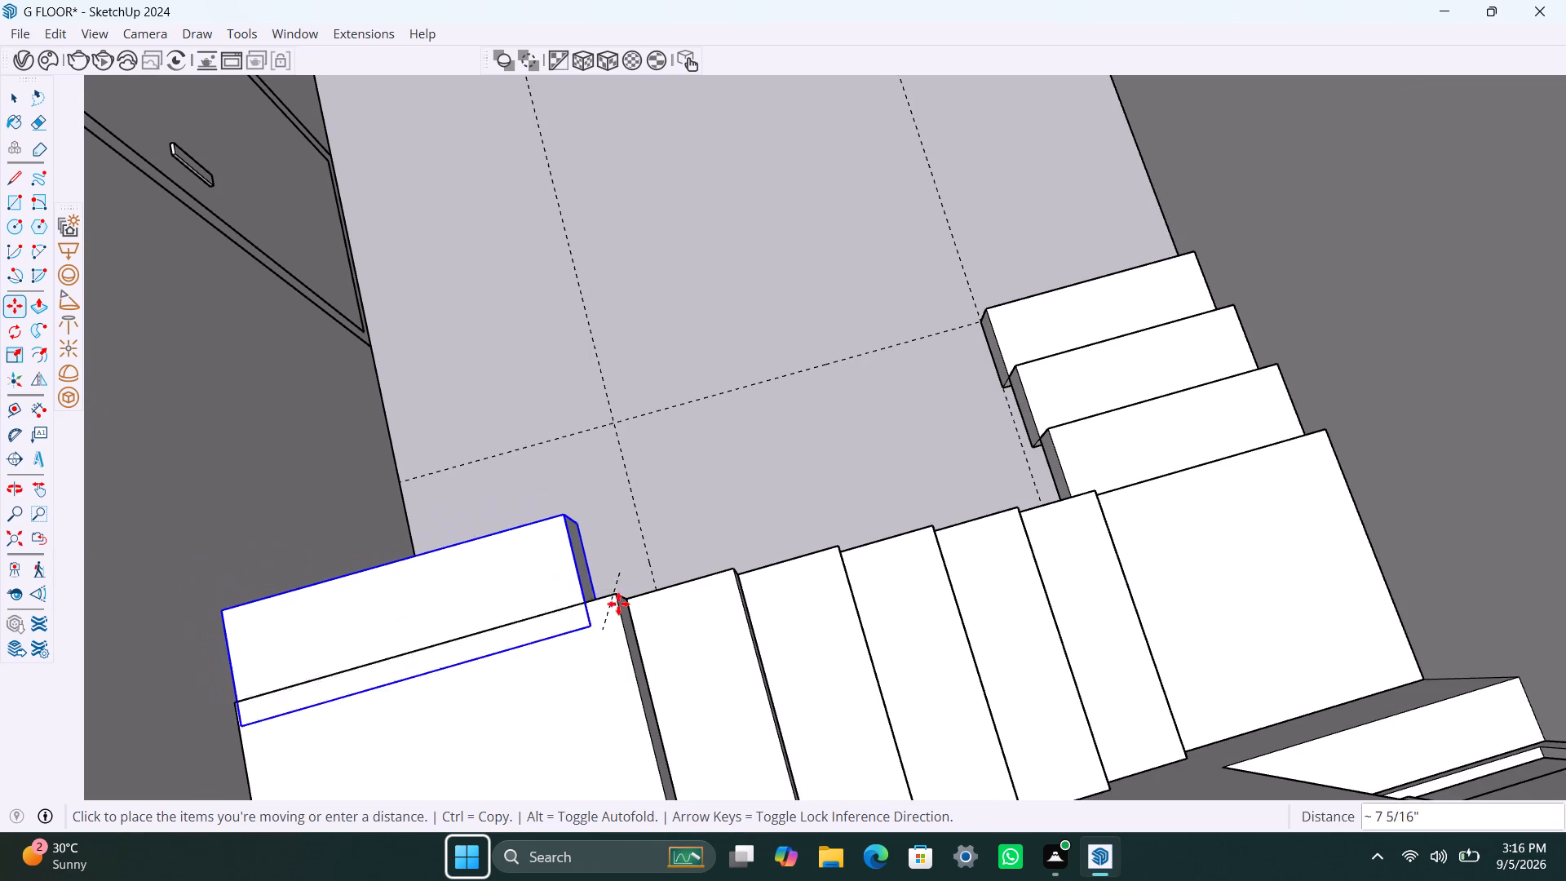
{"action": "left_click", "coordinate": [619, 602]}
{"action": "scroll", "coordinate": [417, 649], "scroll_direction": "up", "scroll_amount": 2}
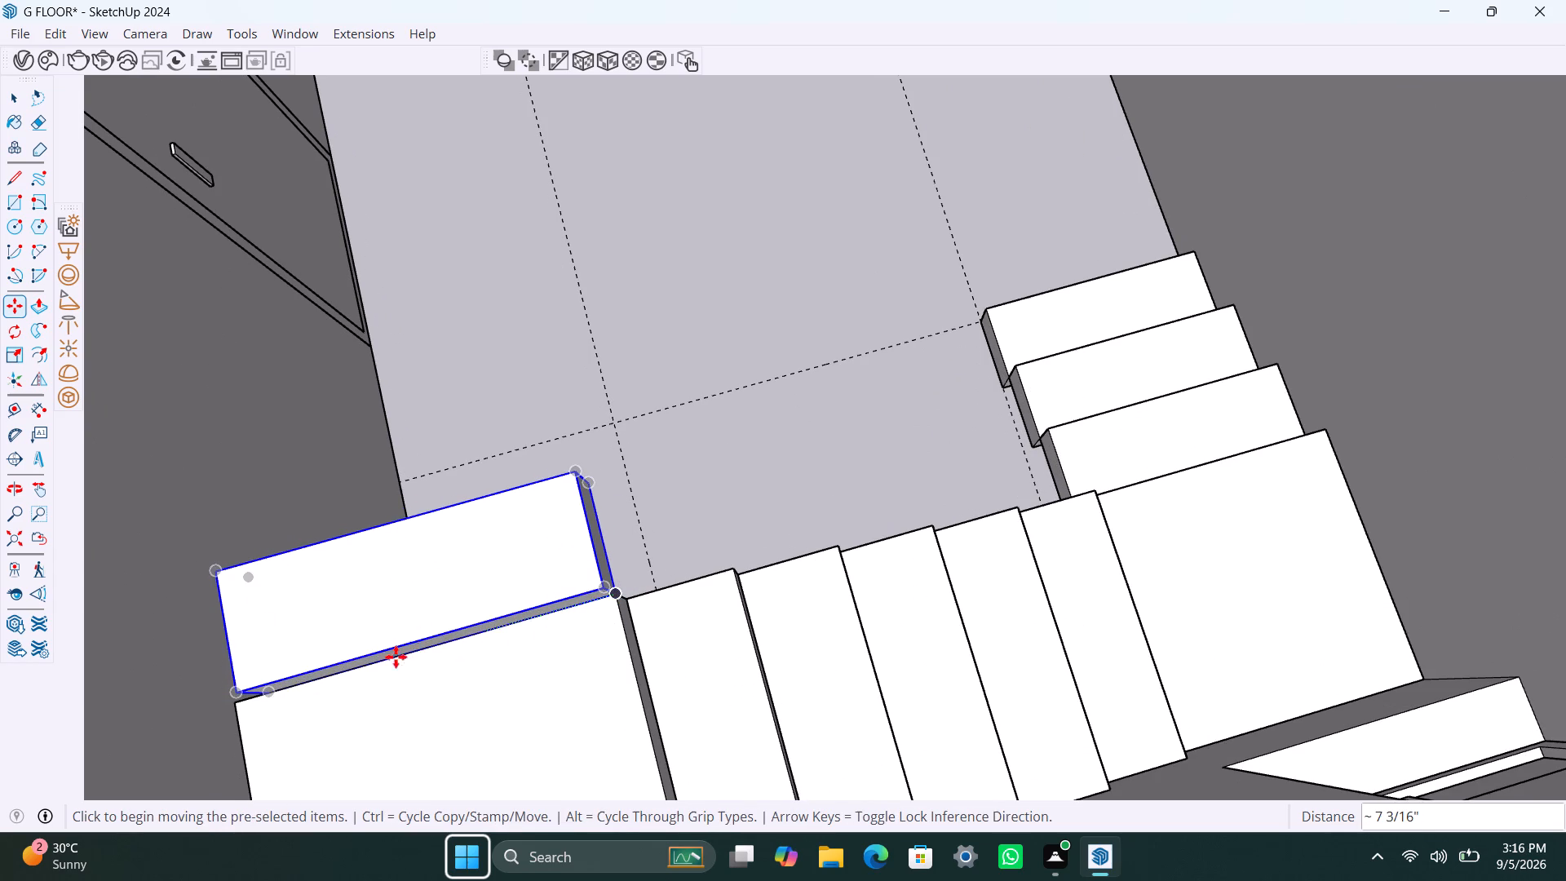
{"action": "scroll", "coordinate": [501, 619], "scroll_direction": "up", "scroll_amount": 4}
{"action": "middle_click_drag", "start_coordinate": [552, 644], "coordinate": [192, 597]}
{"action": "scroll", "coordinate": [607, 471], "scroll_direction": "up", "scroll_amount": 4}
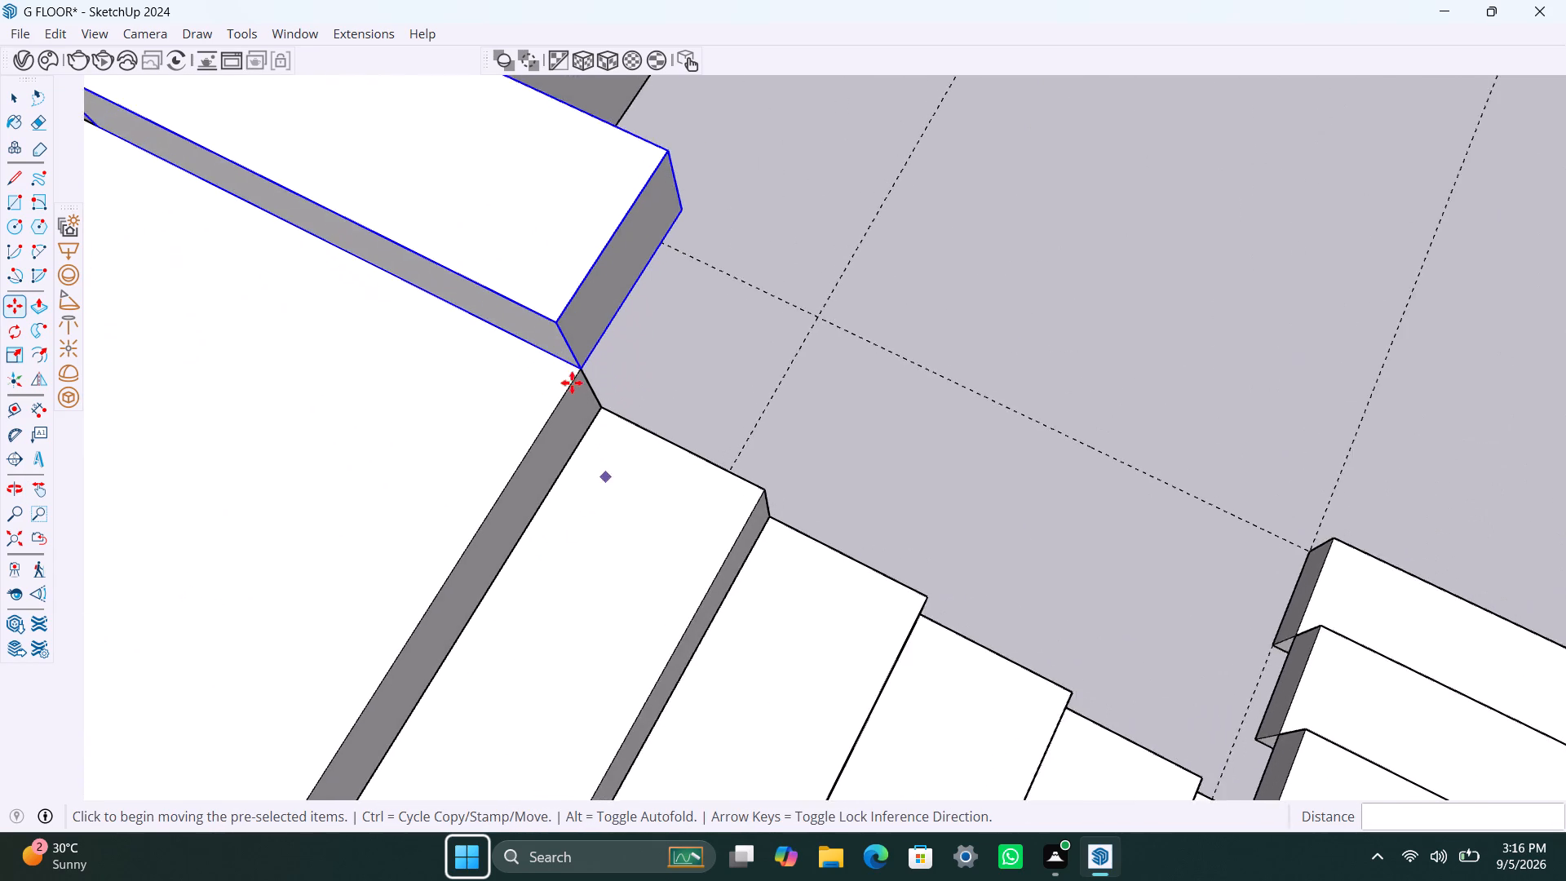
{"action": "scroll", "coordinate": [572, 383], "scroll_direction": "up", "scroll_amount": 4}
{"action": "scroll", "coordinate": [580, 329], "scroll_direction": "down", "scroll_amount": 20}
{"action": "scroll", "coordinate": [580, 329], "scroll_direction": "down", "scroll_amount": 2}
{"action": "middle_click_drag", "start_coordinate": [397, 449], "coordinate": [422, 465]}
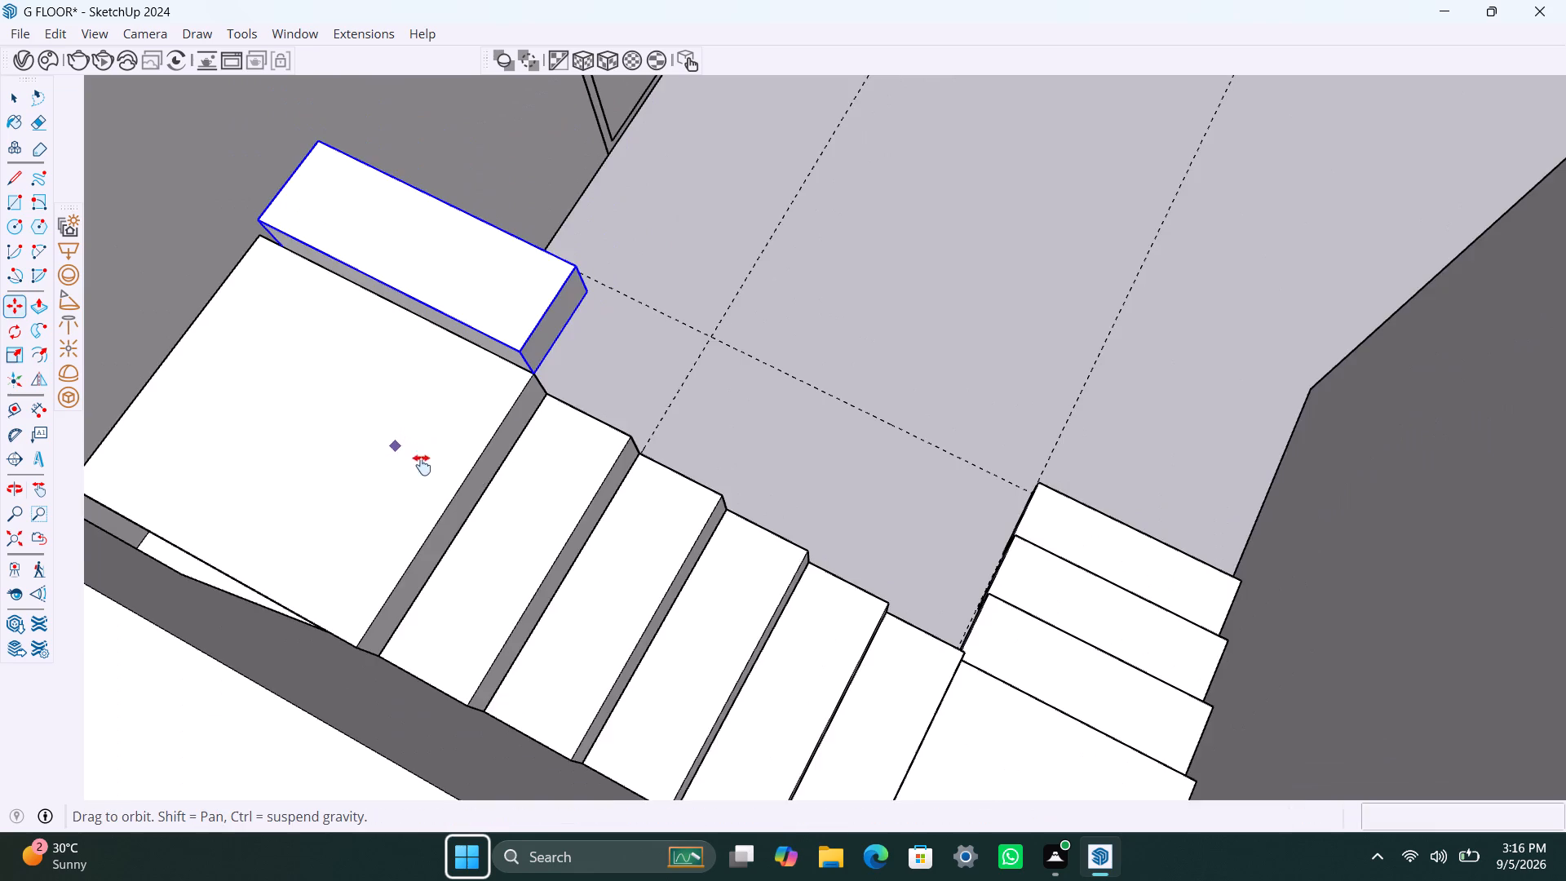
{"action": "middle_click_drag", "start_coordinate": [422, 465], "coordinate": [717, 657]}
{"action": "scroll", "coordinate": [592, 500], "scroll_direction": "up", "scroll_amount": 5}
{"action": "middle_click_drag", "start_coordinate": [592, 530], "coordinate": [676, 691]}
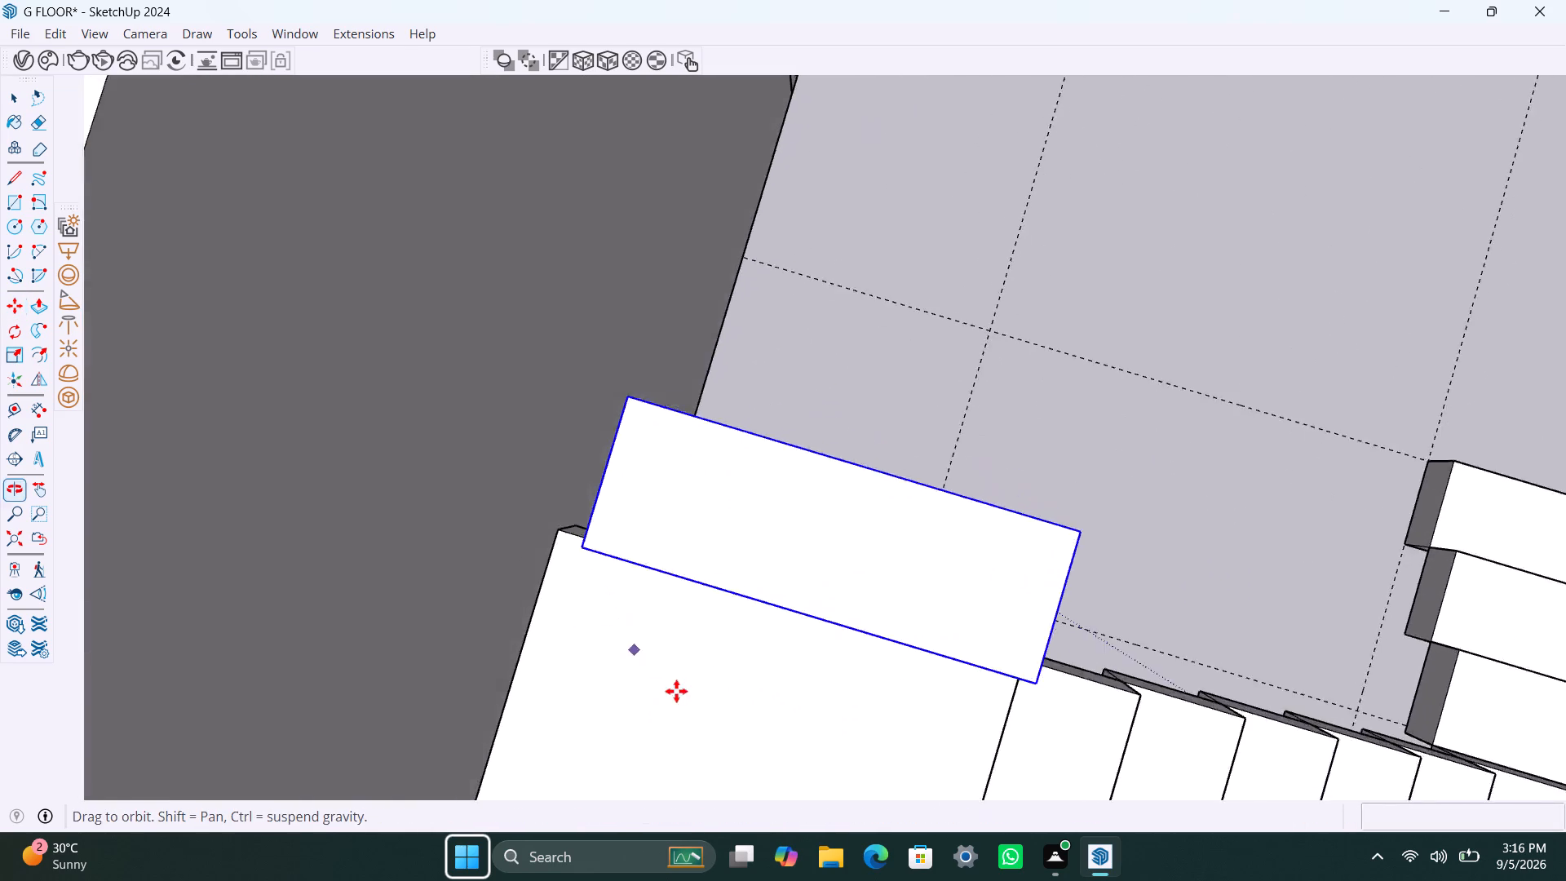
{"action": "scroll", "coordinate": [596, 532], "scroll_direction": "up", "scroll_amount": 4}
{"action": "key", "text": "space"}
Push/Pull the third flight's first step's wall-side end face outward by 3 1/2", and exit its group.
{"action": "middle_click_drag", "start_coordinate": [599, 579], "coordinate": [610, 562]}
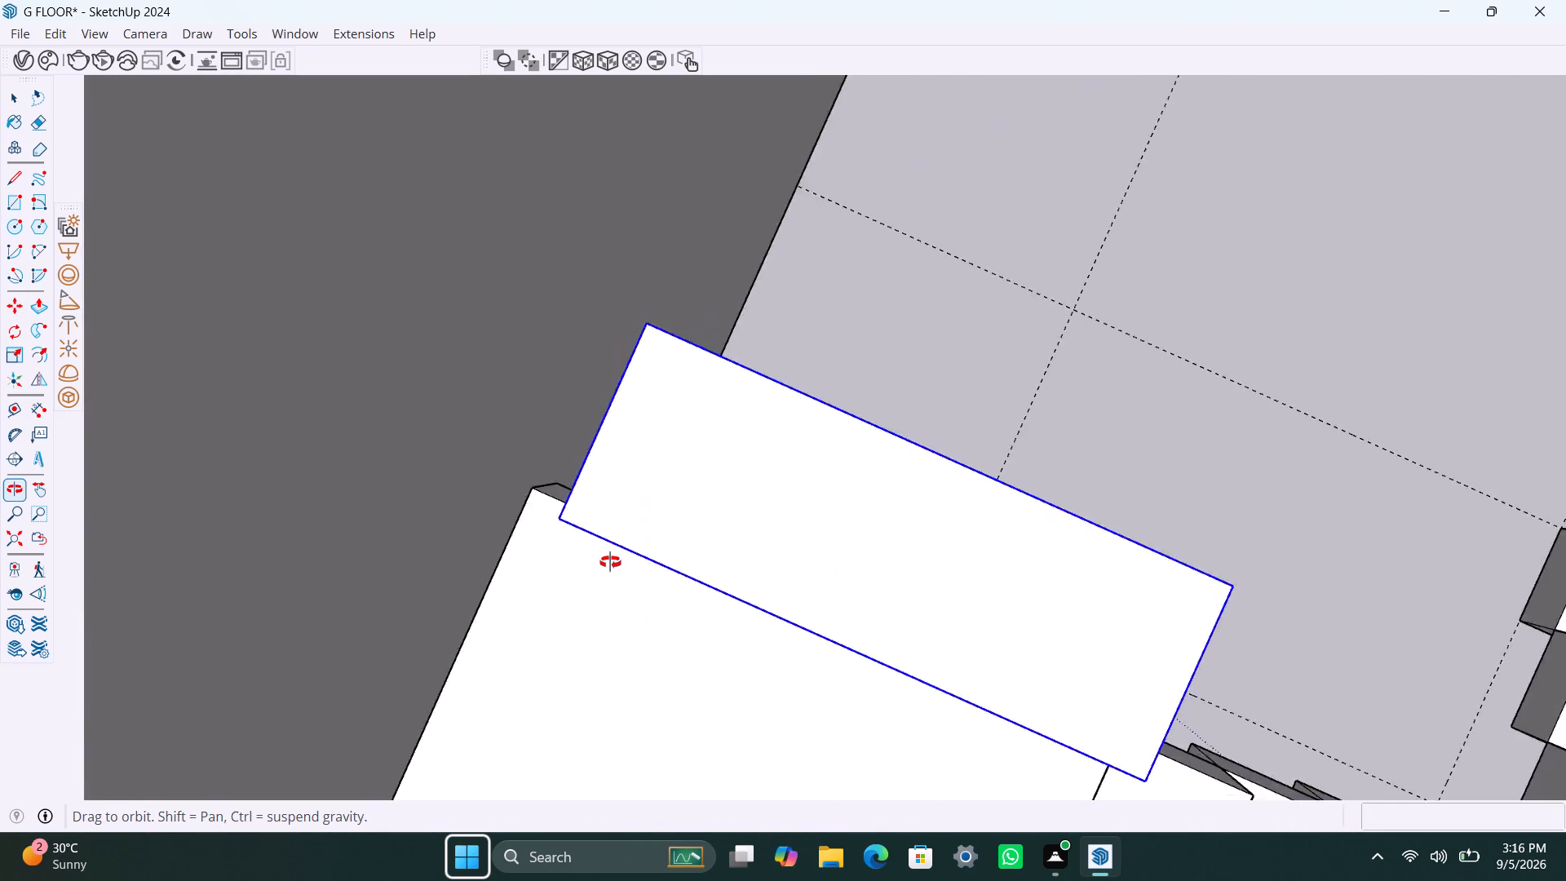
{"action": "middle_click_drag", "start_coordinate": [610, 562], "coordinate": [586, 579]}
{"action": "scroll", "coordinate": [737, 451], "scroll_direction": "down", "scroll_amount": 18}
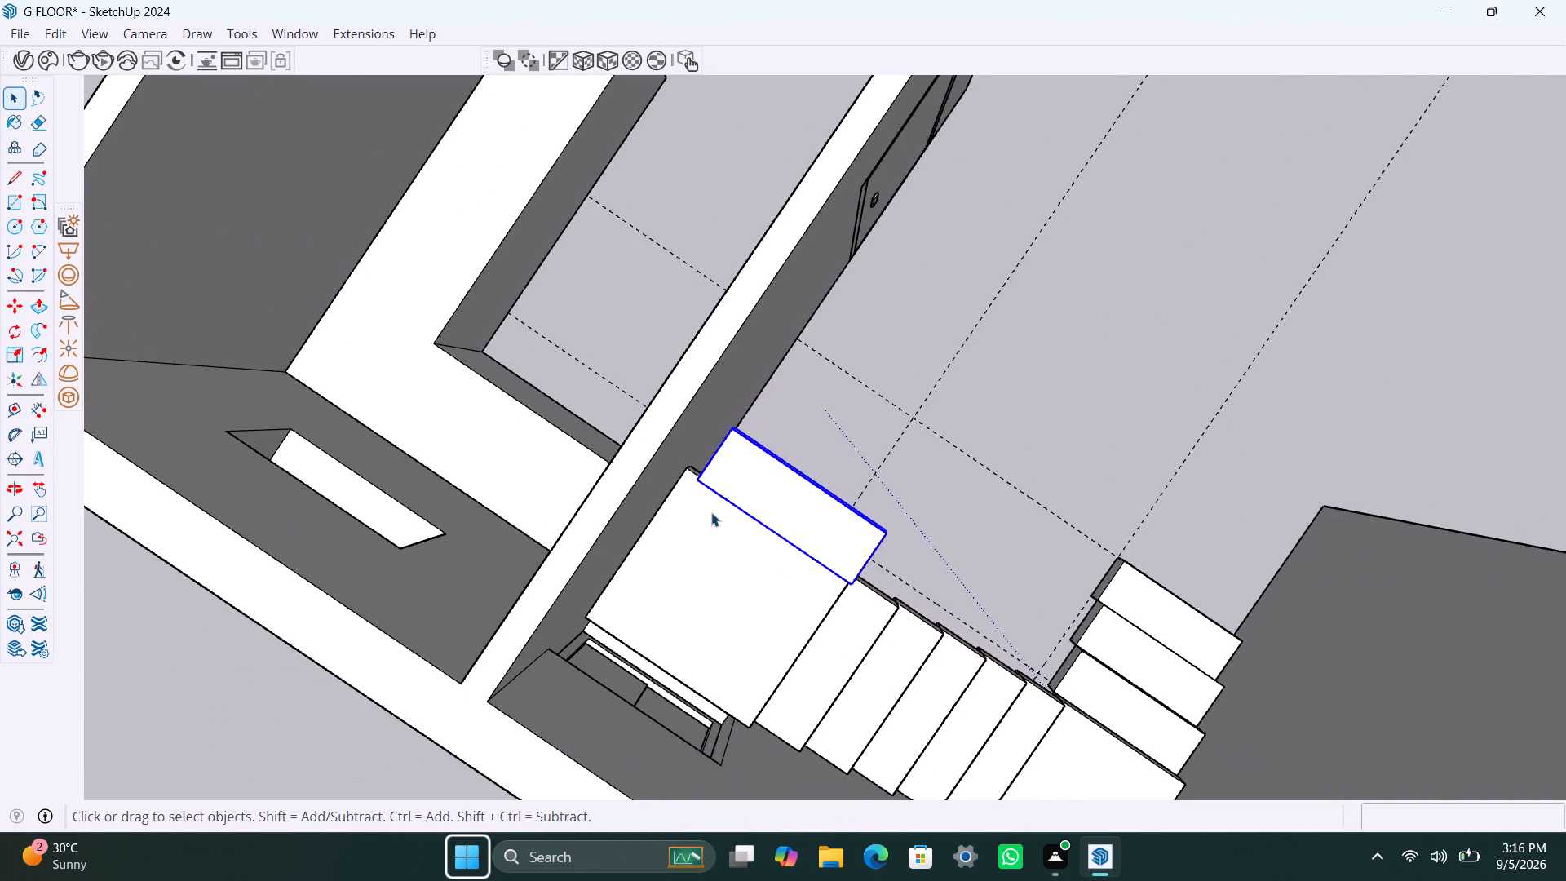
{"action": "scroll", "coordinate": [713, 514], "scroll_direction": "up", "scroll_amount": 3}
{"action": "middle_click_drag", "start_coordinate": [717, 666], "coordinate": [130, 410]}
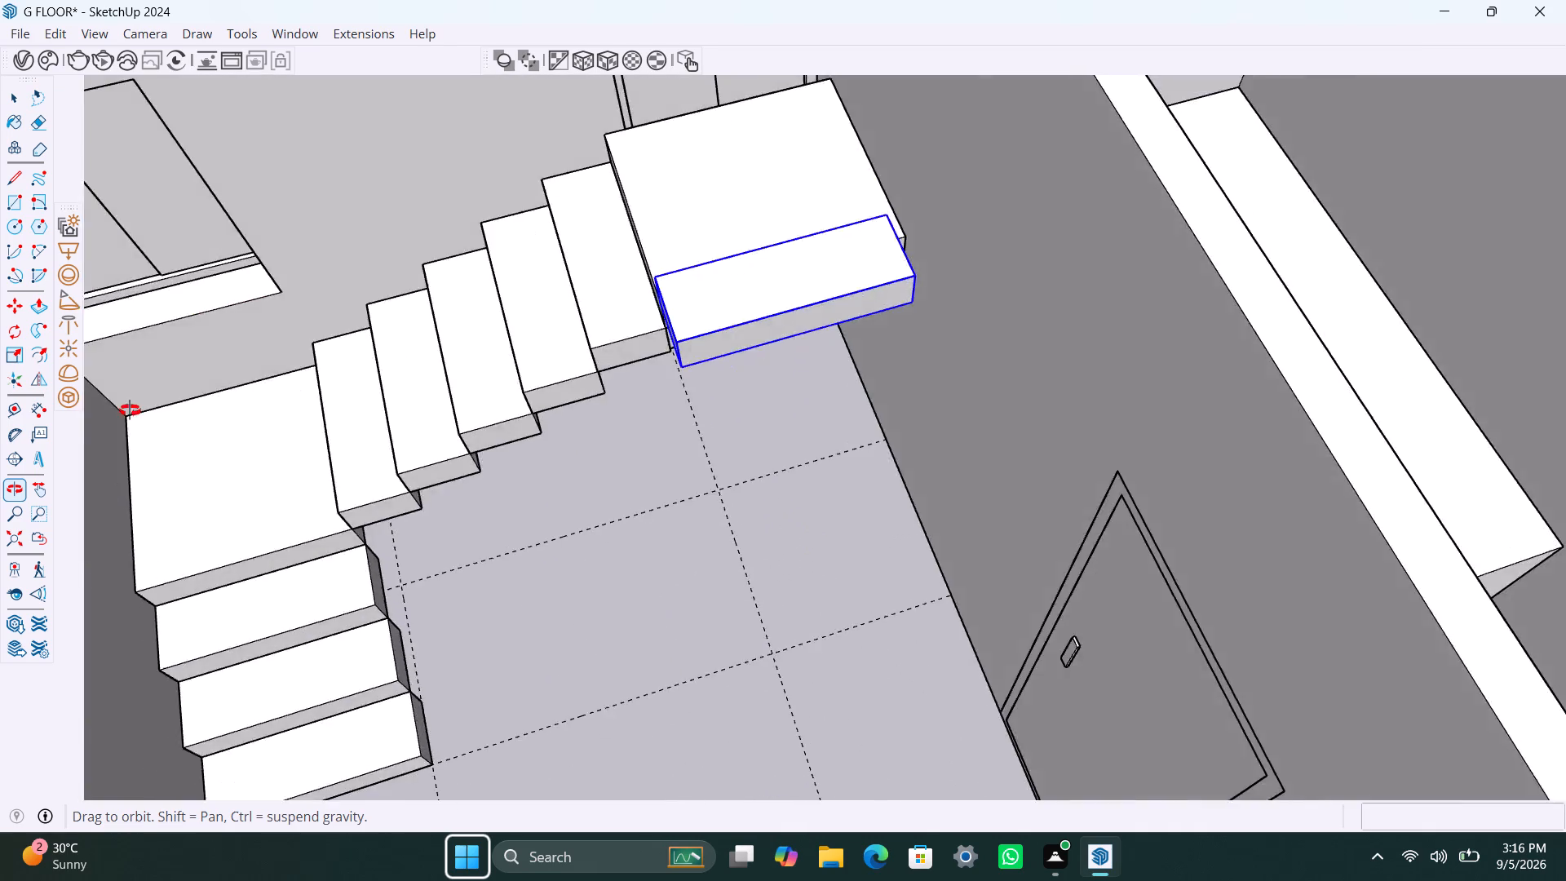
{"action": "middle_click_drag", "start_coordinate": [130, 410], "coordinate": [25, 410]}
{"action": "middle_click_drag", "start_coordinate": [752, 422], "coordinate": [809, 424]}
{"action": "scroll", "coordinate": [862, 346], "scroll_direction": "up", "scroll_amount": 8}
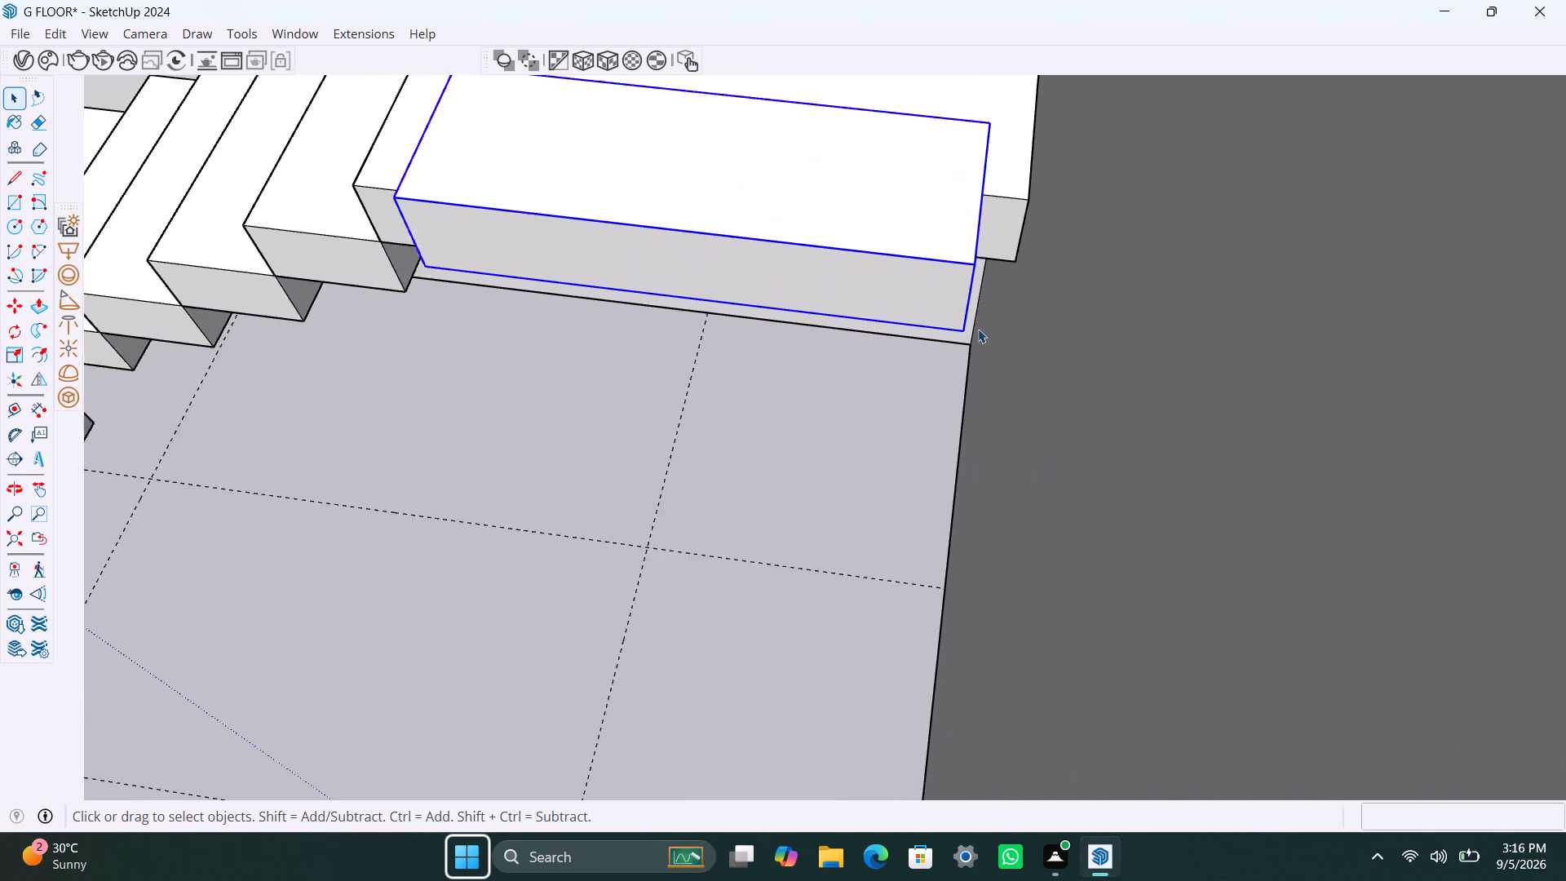
{"action": "middle_click_drag", "start_coordinate": [1008, 324], "coordinate": [963, 365]}
{"action": "scroll", "coordinate": [951, 324], "scroll_direction": "up", "scroll_amount": 4}
{"action": "double_click", "coordinate": [853, 321]}
{"action": "left_click", "coordinate": [848, 321]}
{"action": "left_click", "coordinate": [834, 324]}
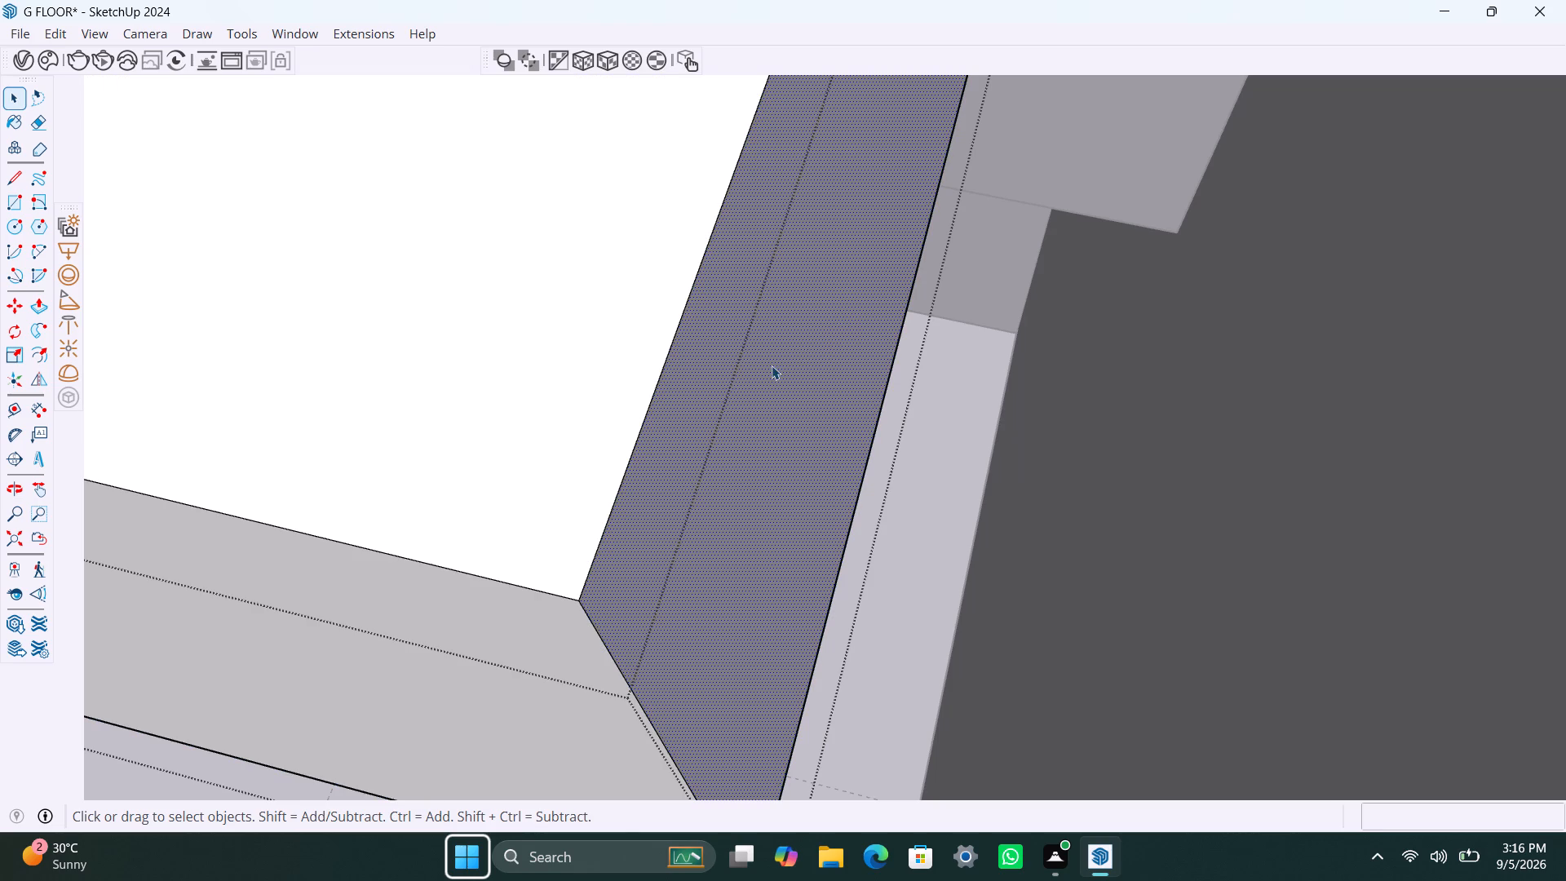
{"action": "key", "text": "p"}
{"action": "left_click", "coordinate": [772, 367]}
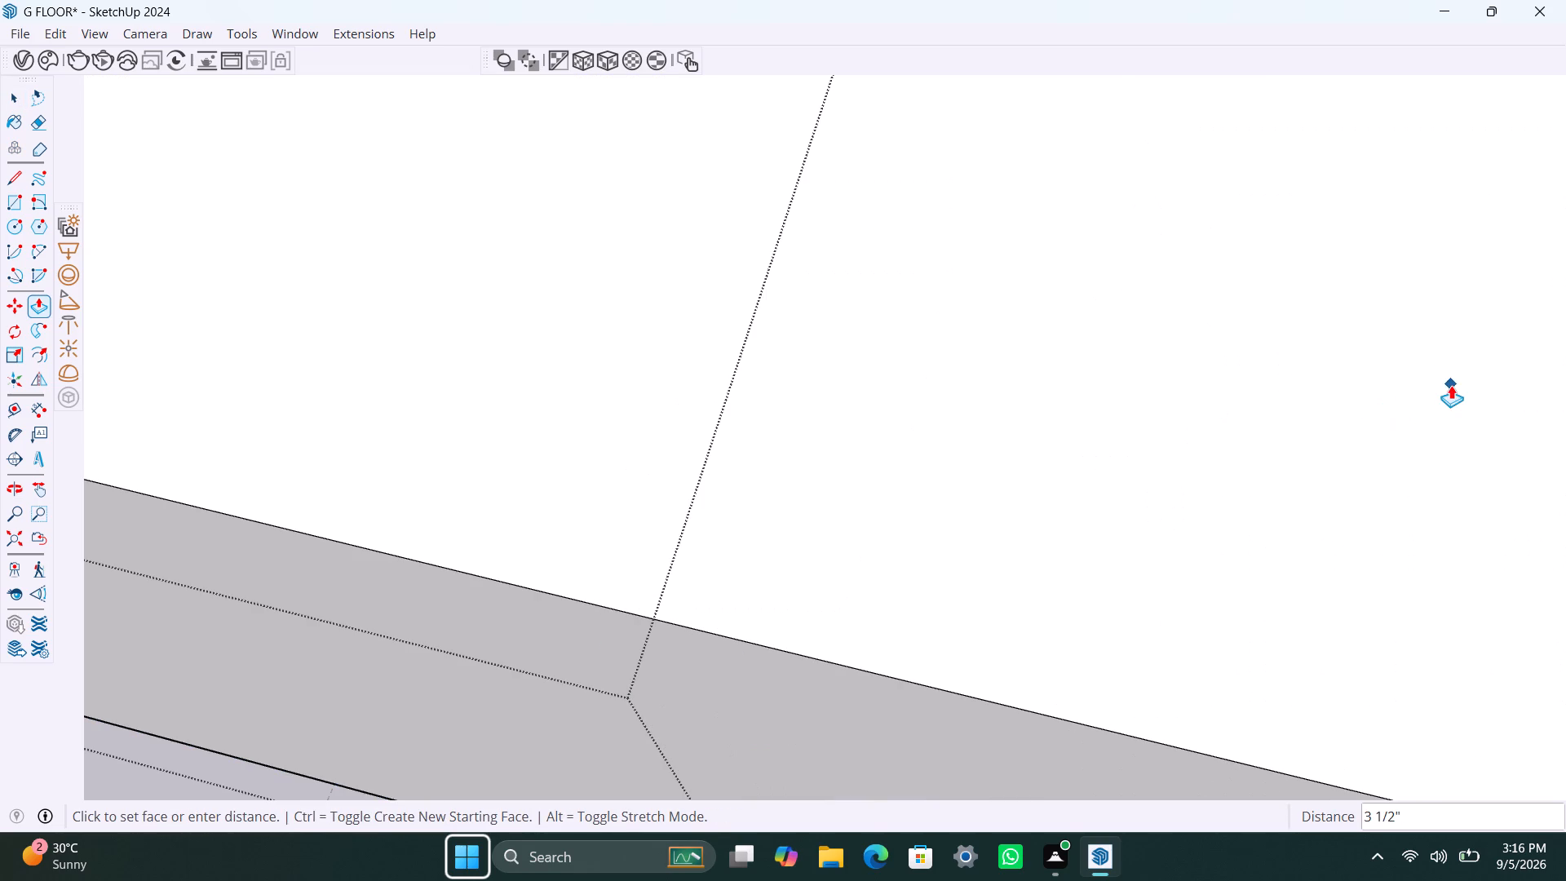
{"action": "scroll", "coordinate": [1410, 408], "scroll_direction": "down", "scroll_amount": 10}
{"action": "left_click", "coordinate": [1495, 686]}
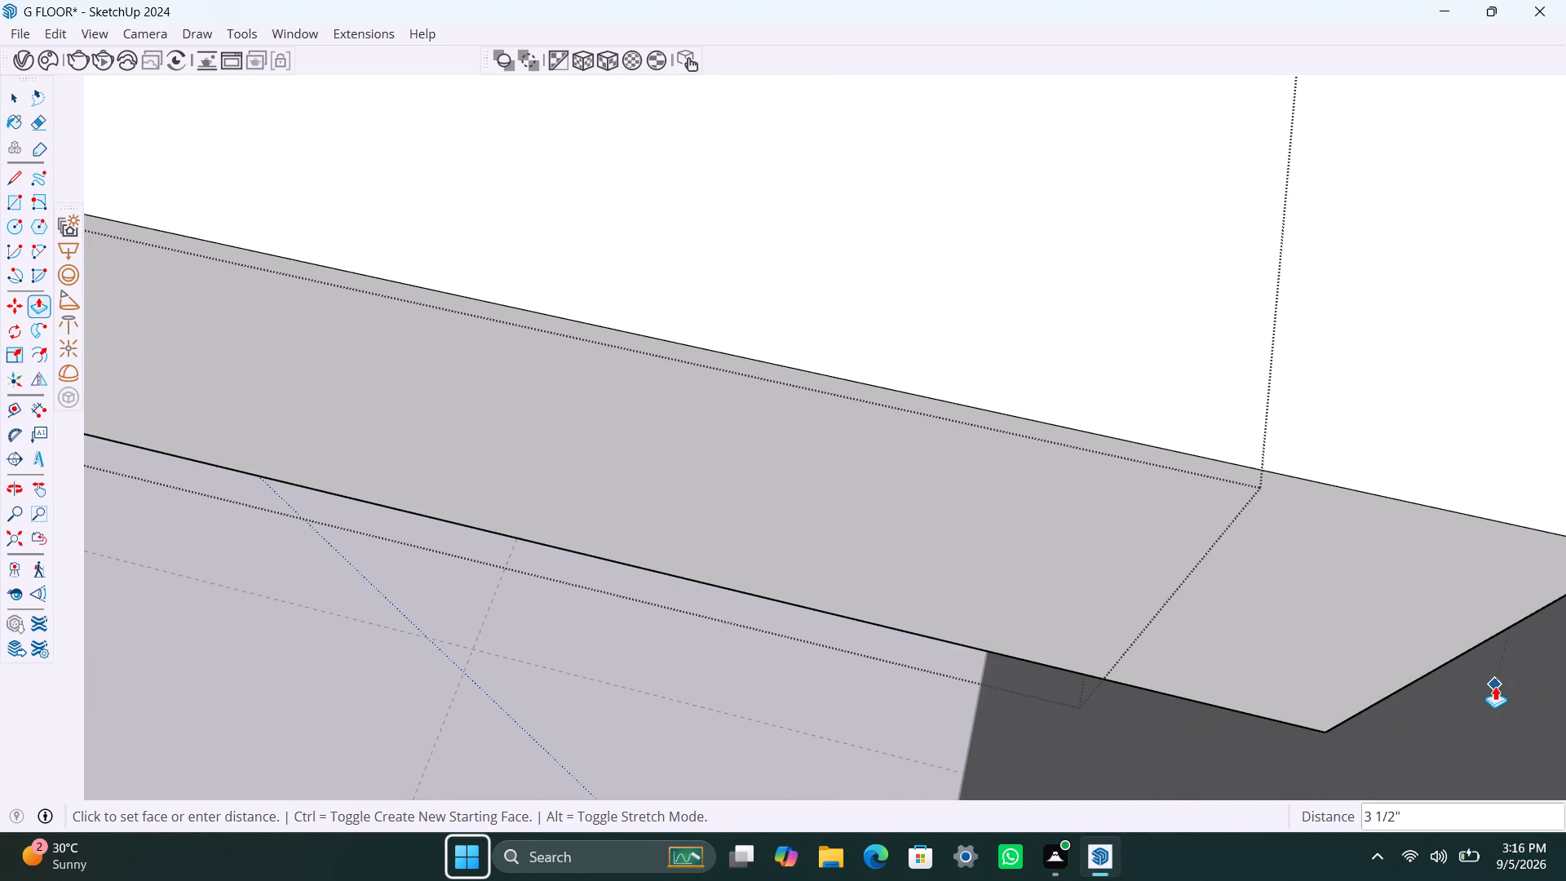
{"action": "scroll", "coordinate": [1183, 616], "scroll_direction": "down", "scroll_amount": 20}
{"action": "scroll", "coordinate": [1183, 616], "scroll_direction": "down", "scroll_amount": 20}
{"action": "scroll", "coordinate": [1183, 616], "scroll_direction": "down", "scroll_amount": 10}
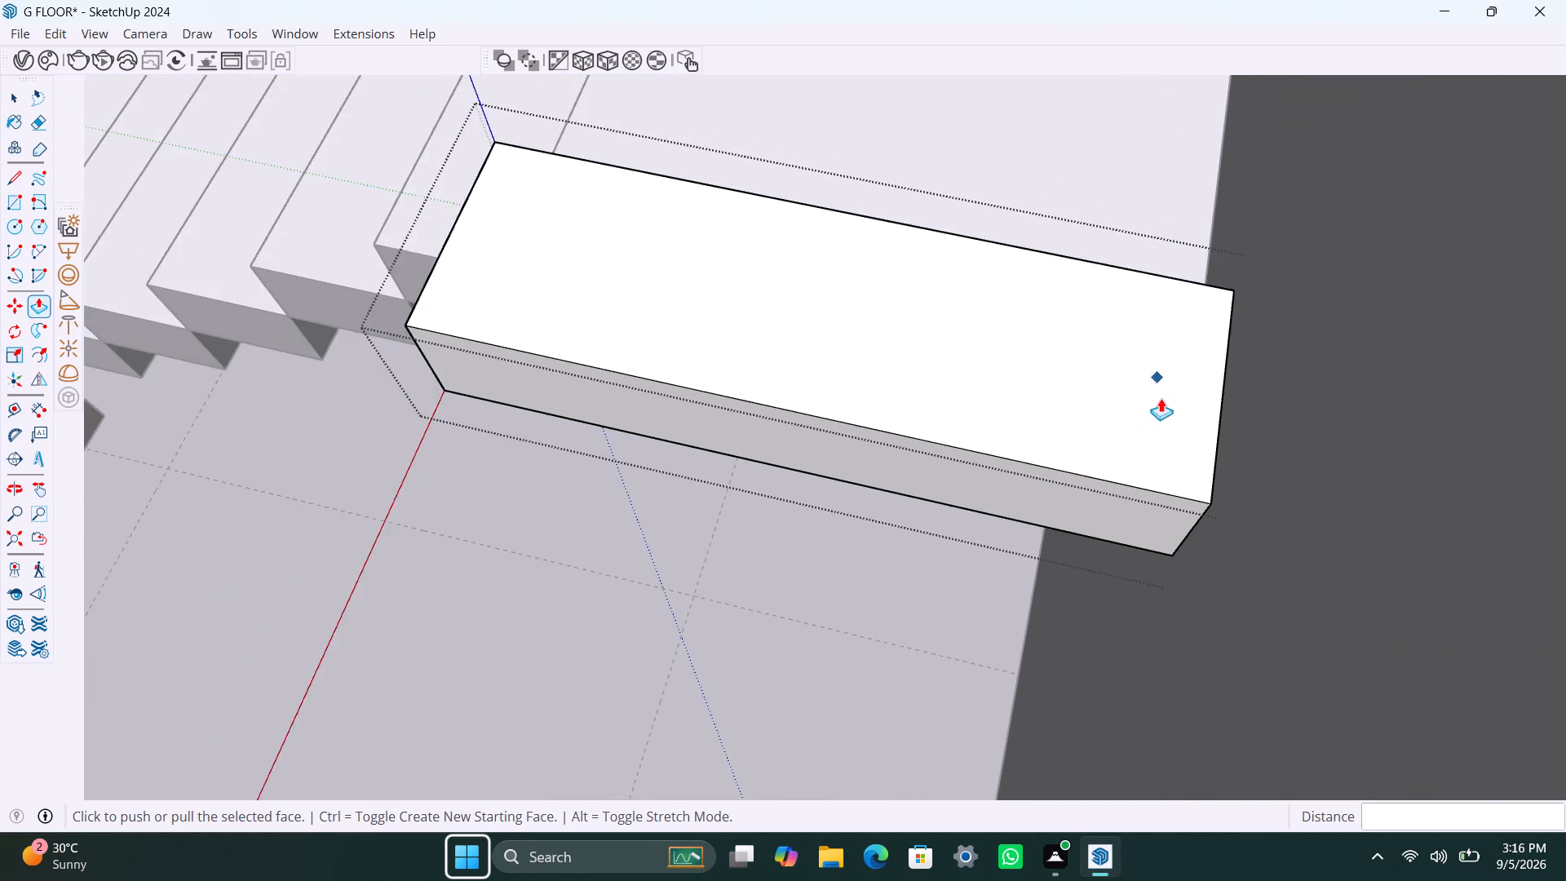
{"action": "scroll", "coordinate": [1161, 398], "scroll_direction": "down", "scroll_amount": 1}
{"action": "key", "text": "space"}
{"action": "left_click", "coordinate": [787, 516]}
Copy the first step of the third flight about 1' 1 11/16" diagonally upward, corner to corner, as the second step.
{"action": "scroll", "coordinate": [757, 531], "scroll_direction": "down", "scroll_amount": 13}
{"action": "middle_click_drag", "start_coordinate": [886, 512], "coordinate": [891, 512]}
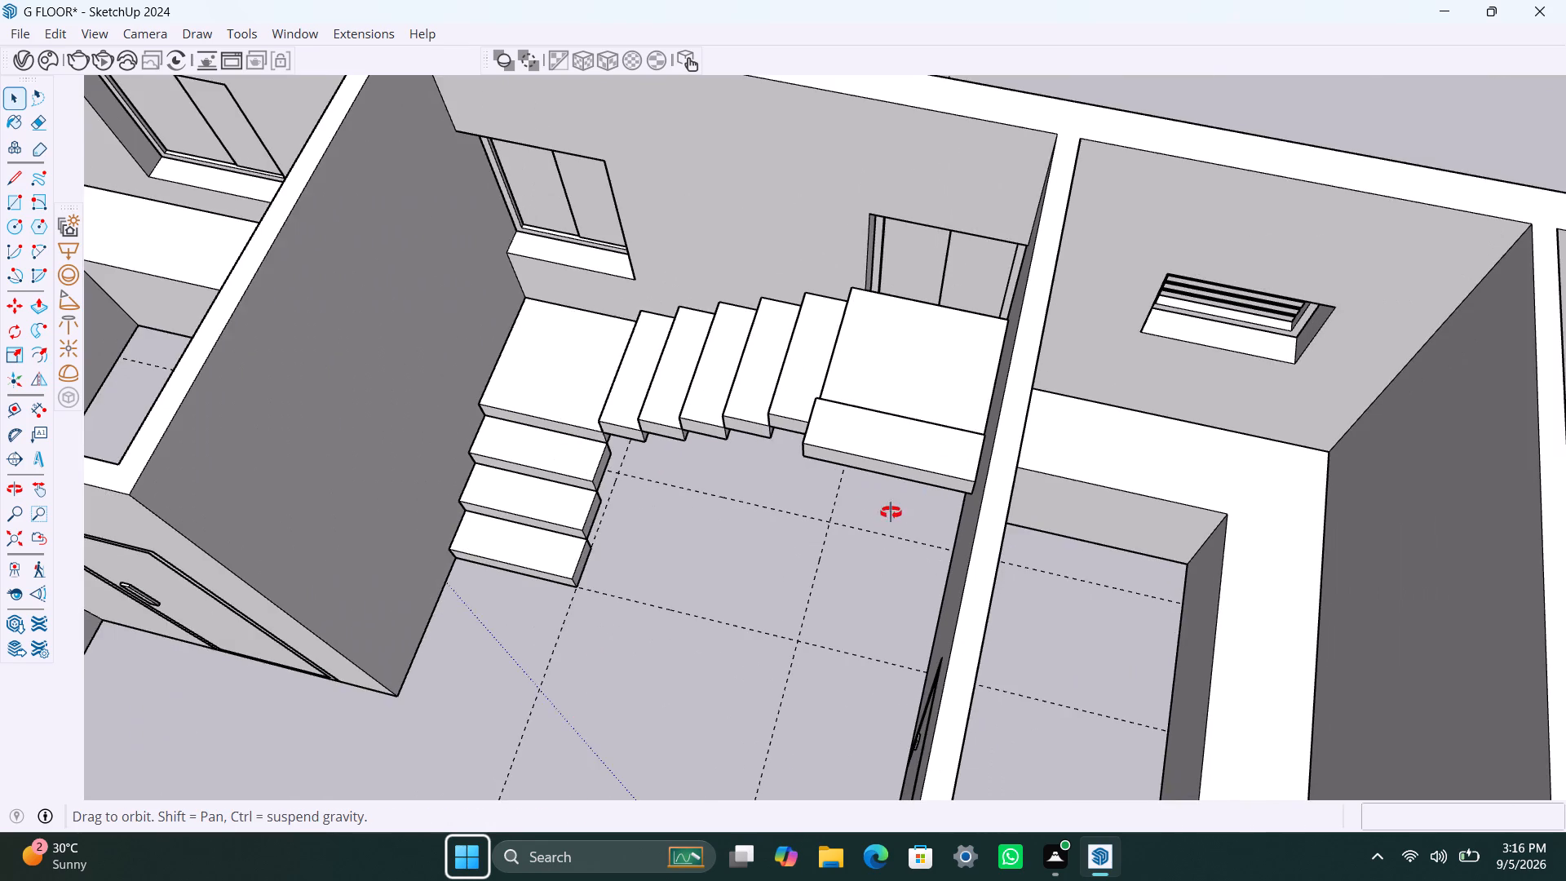
{"action": "middle_click_drag", "start_coordinate": [891, 512], "coordinate": [1565, 431]}
{"action": "scroll", "coordinate": [1052, 419], "scroll_direction": "up", "scroll_amount": 3}
{"action": "middle_click_drag", "start_coordinate": [855, 499], "coordinate": [1413, 503]}
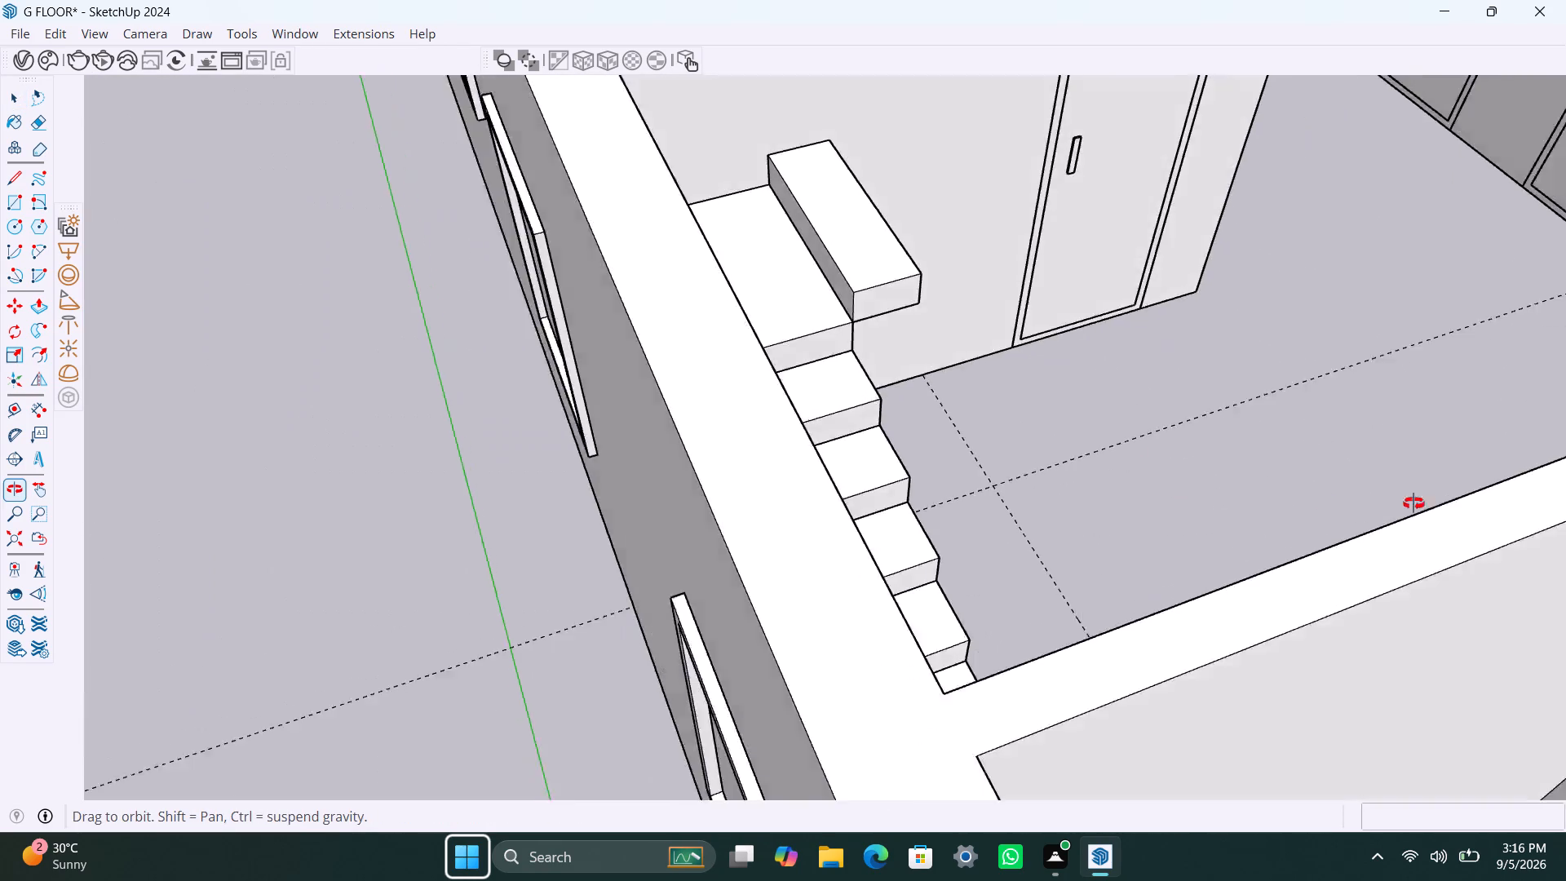
{"action": "middle_click_drag", "start_coordinate": [1413, 503], "coordinate": [1423, 501]}
{"action": "scroll", "coordinate": [1187, 435], "scroll_direction": "down", "scroll_amount": 4}
{"action": "middle_click_drag", "start_coordinate": [995, 414], "coordinate": [864, 694]}
{"action": "scroll", "coordinate": [812, 578], "scroll_direction": "up", "scroll_amount": 3}
{"action": "middle_click_drag", "start_coordinate": [868, 548], "coordinate": [844, 609]}
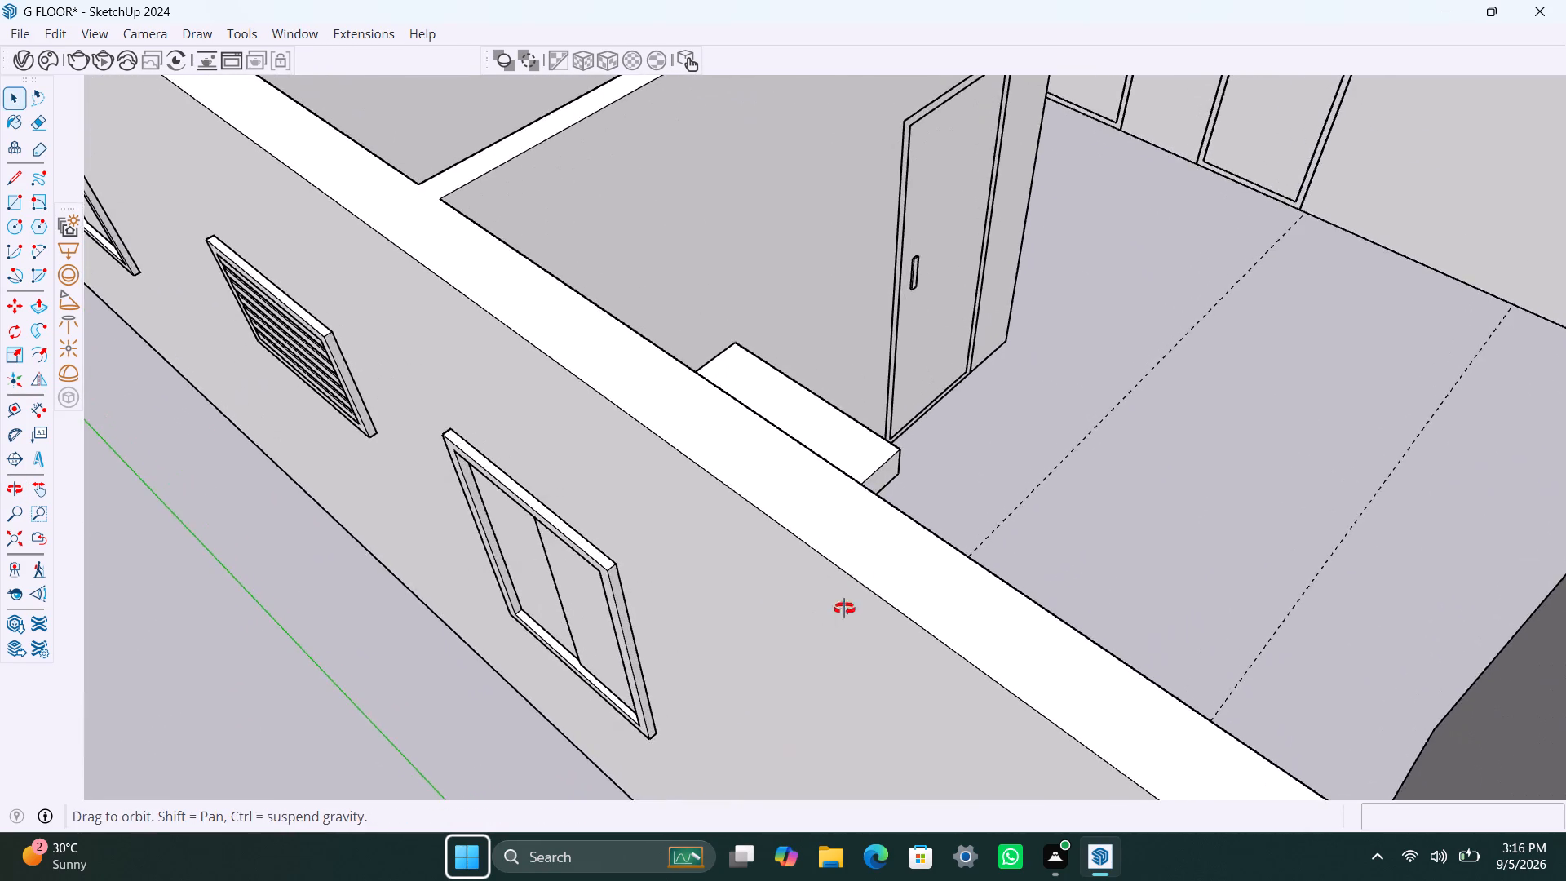
{"action": "middle_click_drag", "start_coordinate": [844, 609], "coordinate": [748, 743]}
{"action": "scroll", "coordinate": [820, 520], "scroll_direction": "up", "scroll_amount": 4}
{"action": "left_click", "coordinate": [834, 399]}
{"action": "key", "text": "m"}
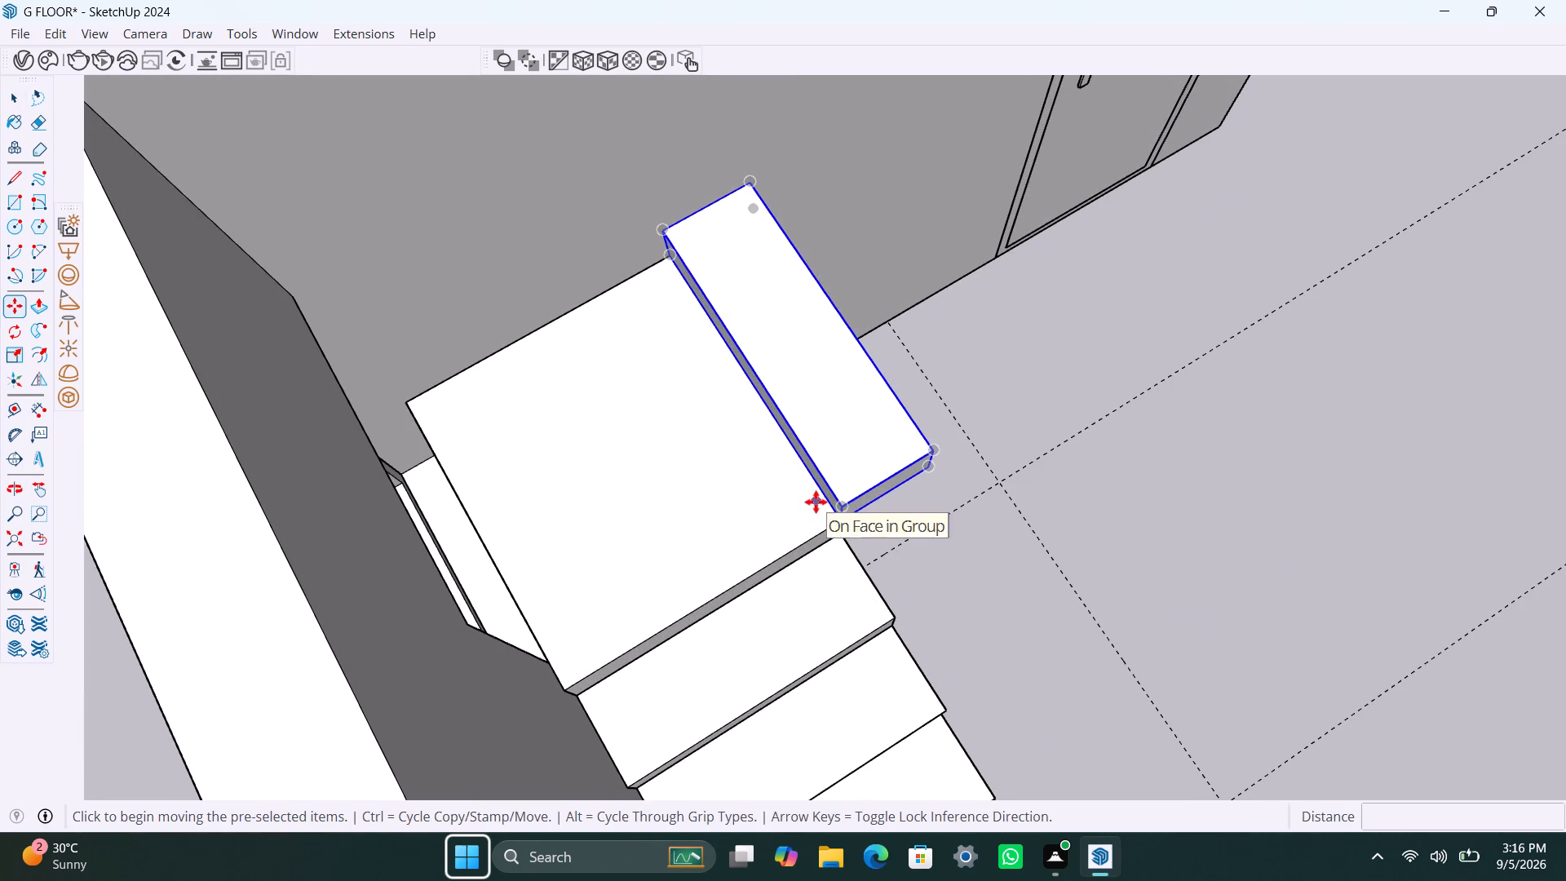
{"action": "left_click", "coordinate": [843, 528]}
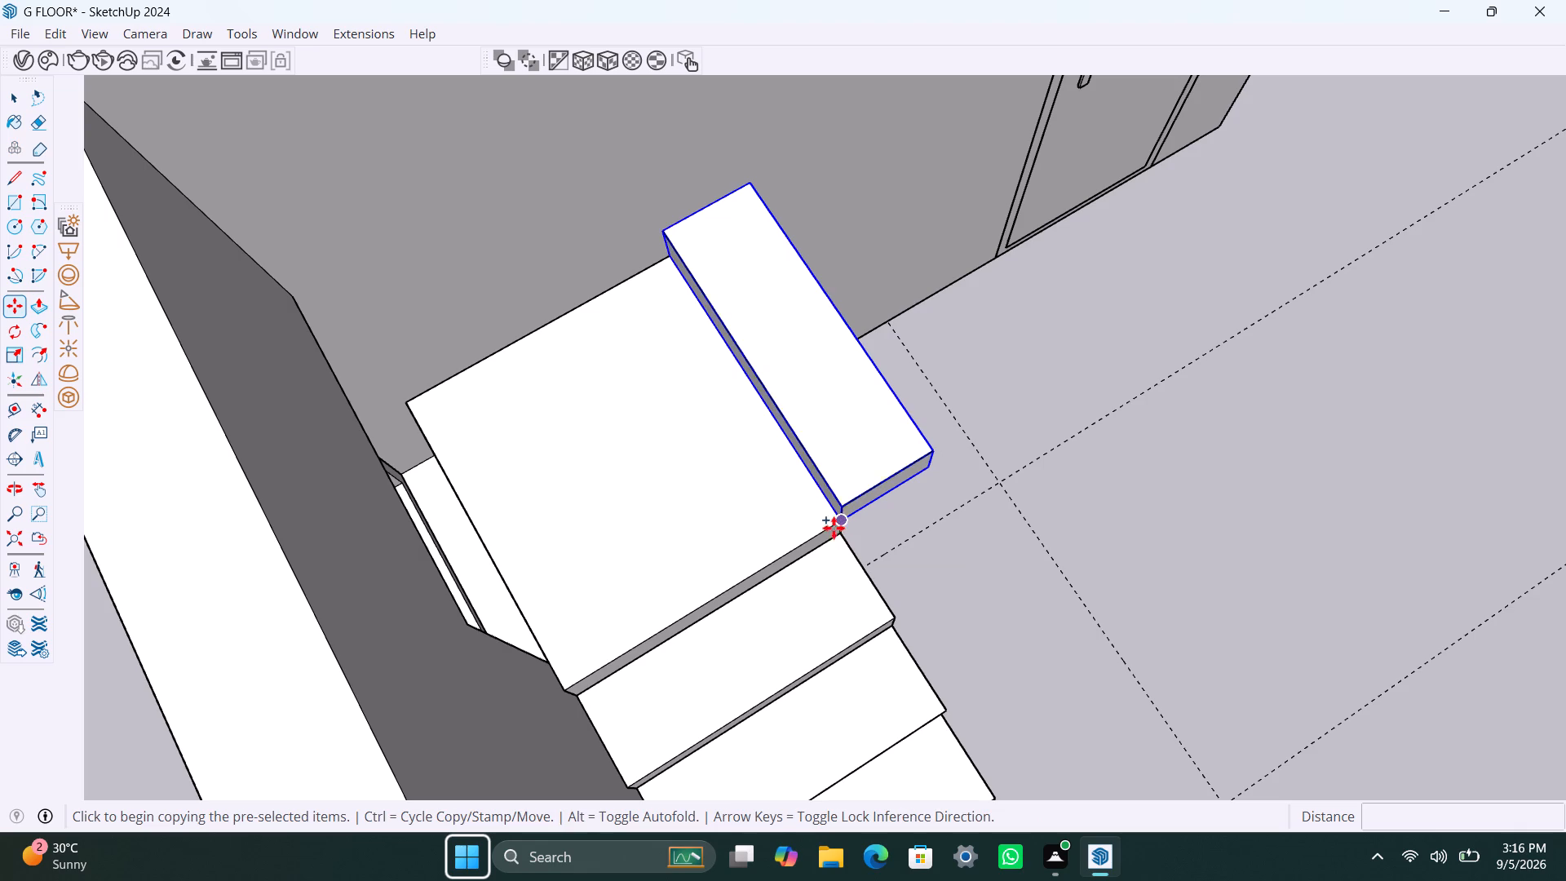
{"action": "left_click", "coordinate": [938, 449]}
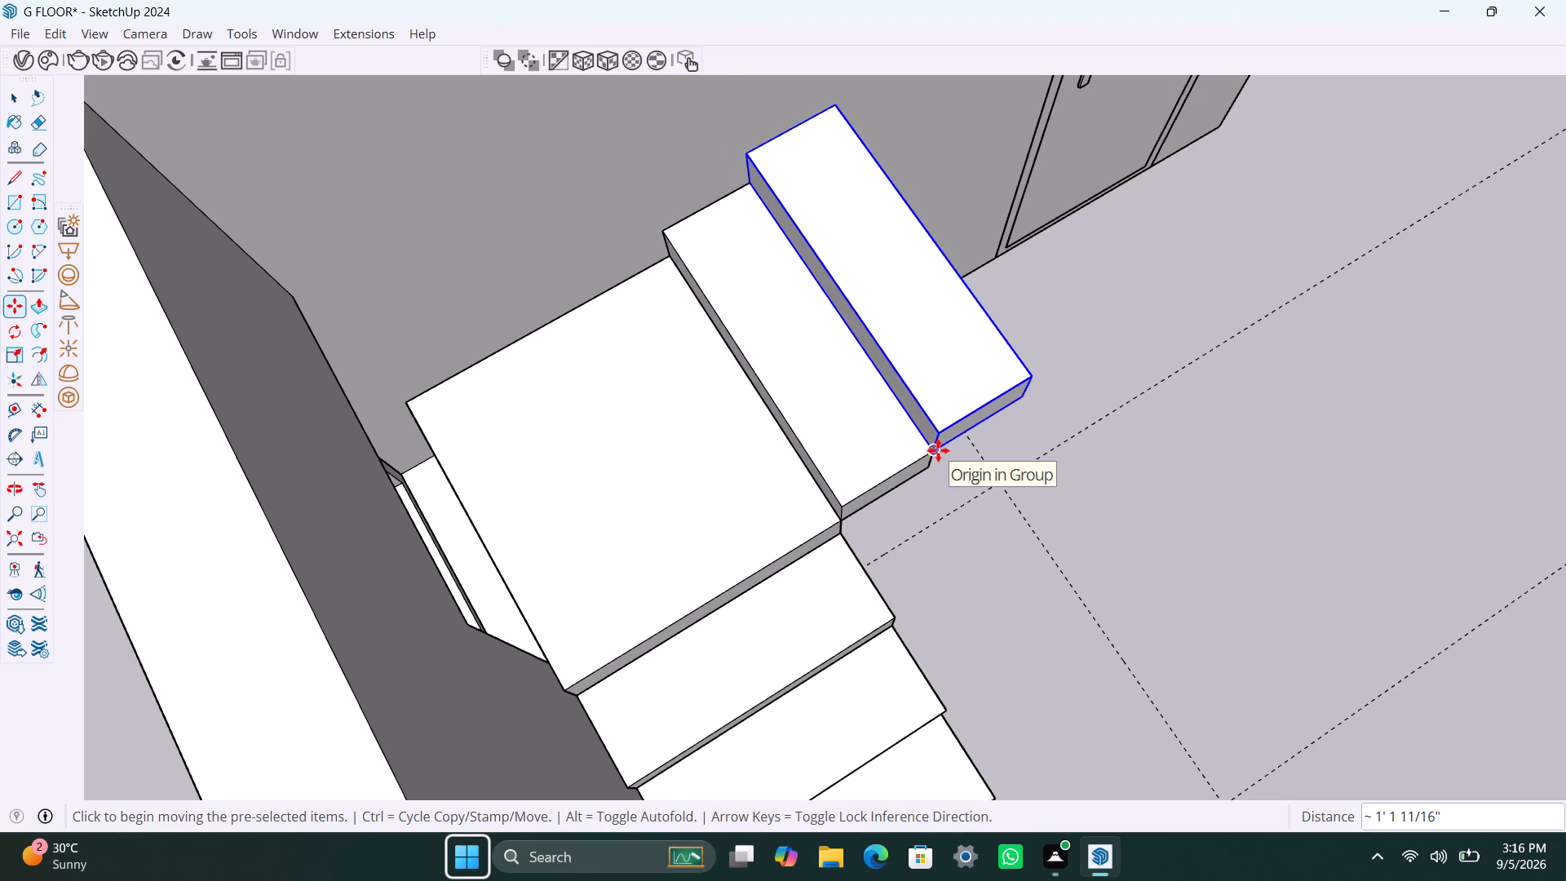
Copy the third flight's top step diagonally upward twice, corner to corner by one riser and tread, as the third and fourth steps.
{"action": "left_click", "coordinate": [938, 450]}
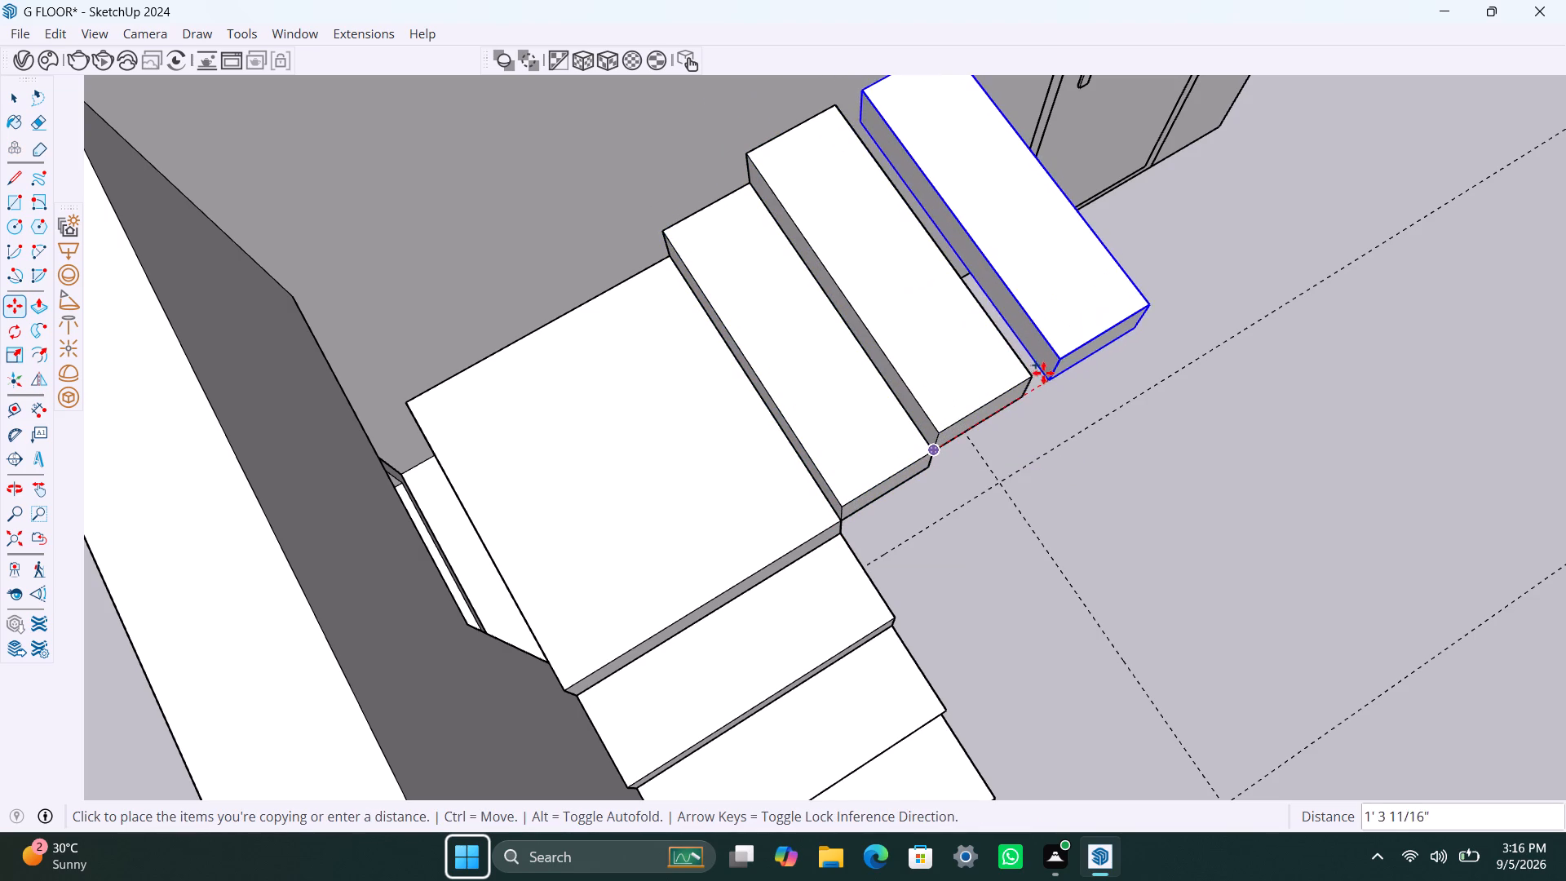
{"action": "left_click", "coordinate": [1033, 375]}
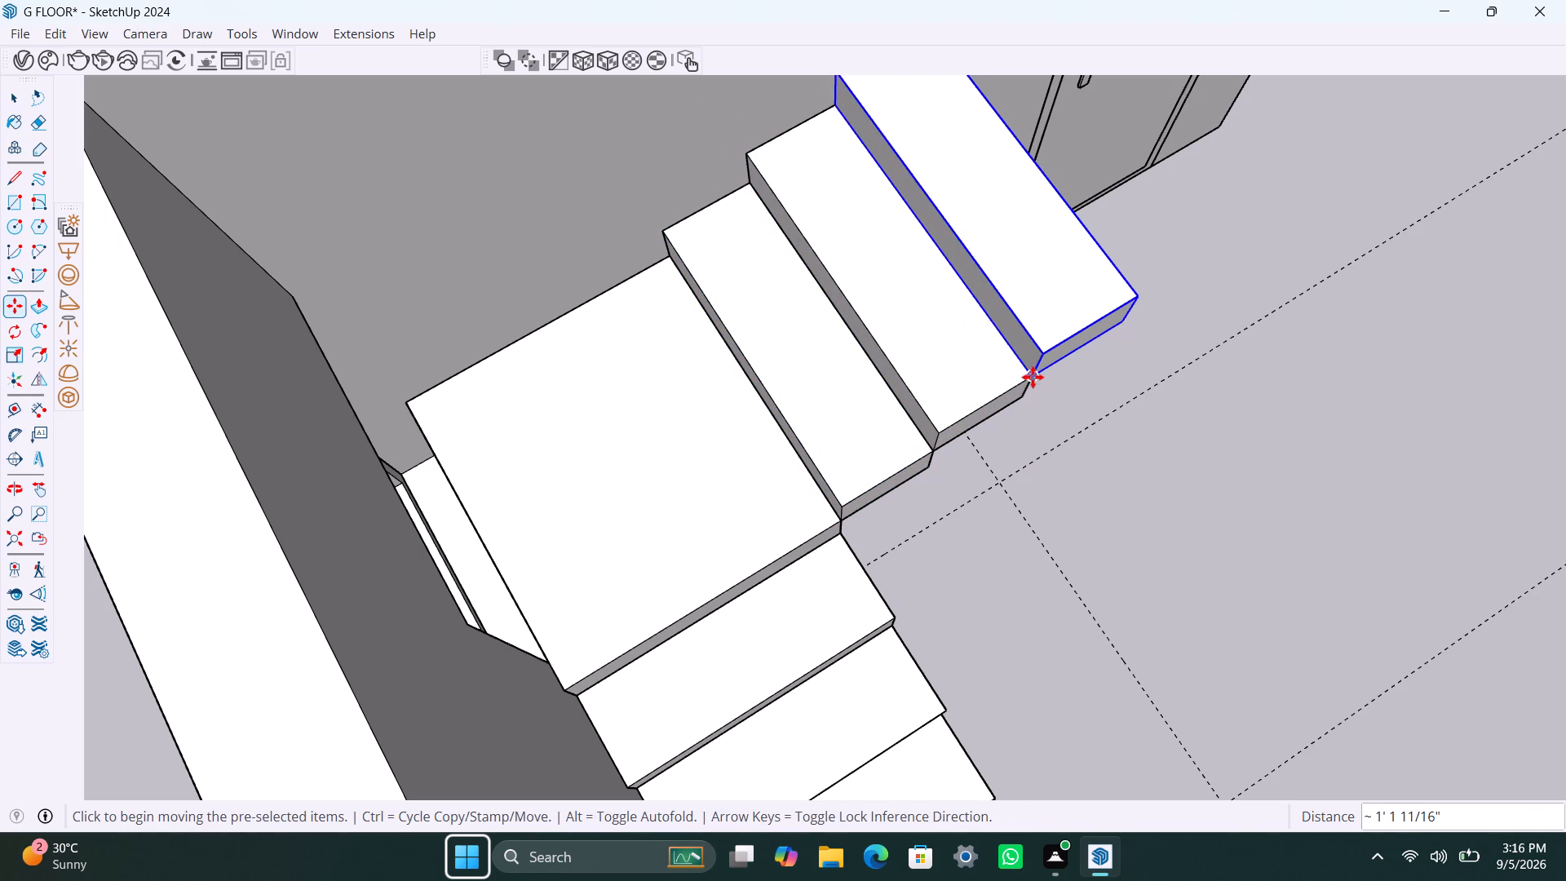
{"action": "left_click", "coordinate": [1033, 375]}
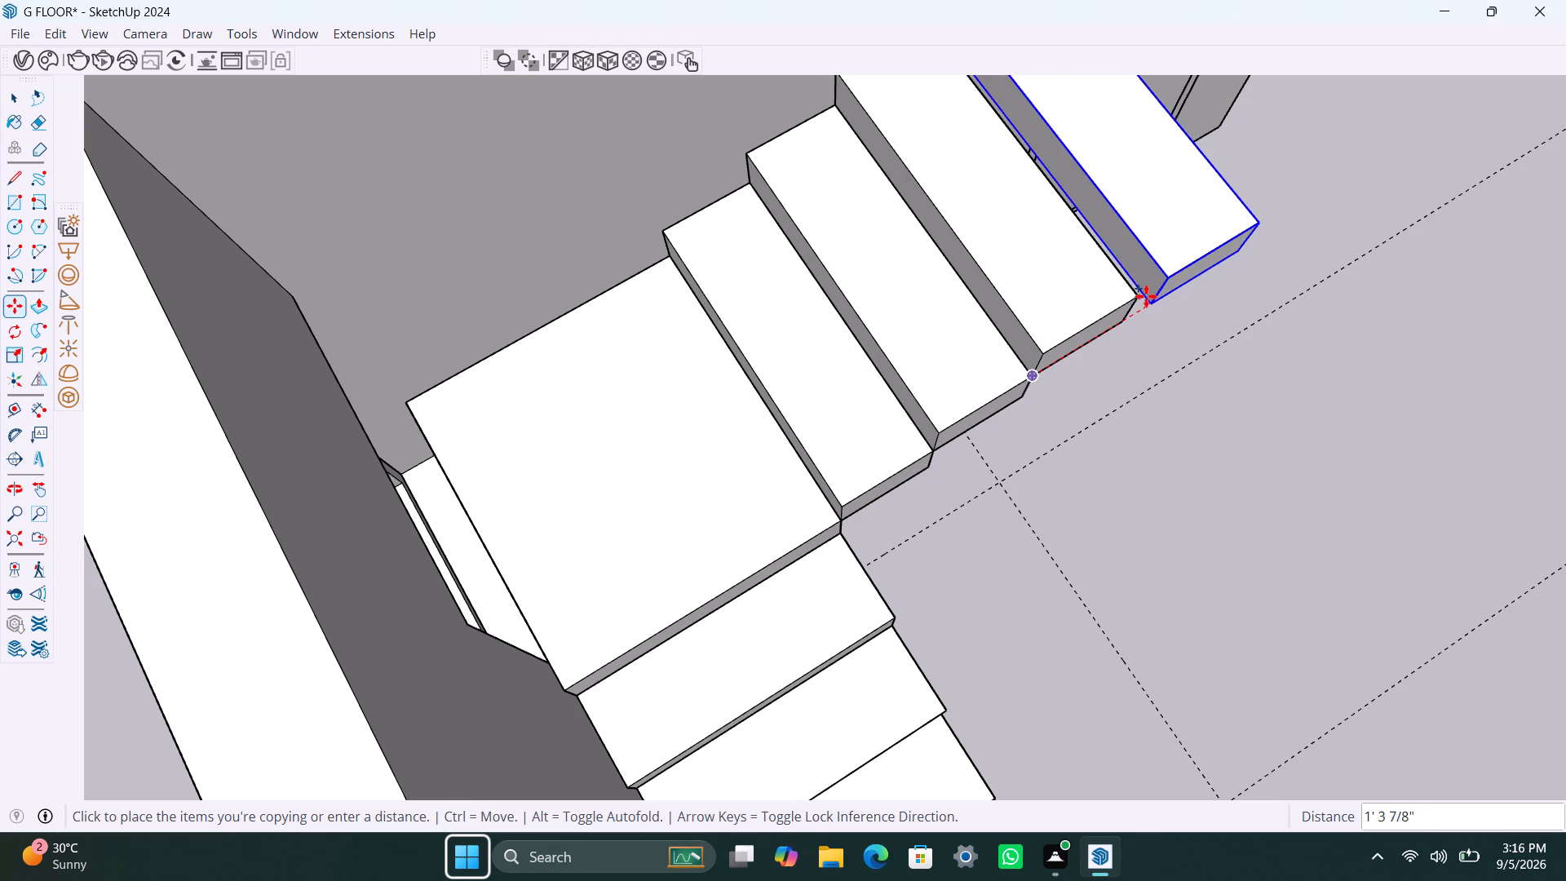
{"action": "left_click", "coordinate": [1137, 291]}
{"action": "key", "text": "space"}
Select every step of the three flights together with both landings and combine them into one staircase group.
{"action": "scroll", "coordinate": [1080, 435], "scroll_direction": "down", "scroll_amount": 15}
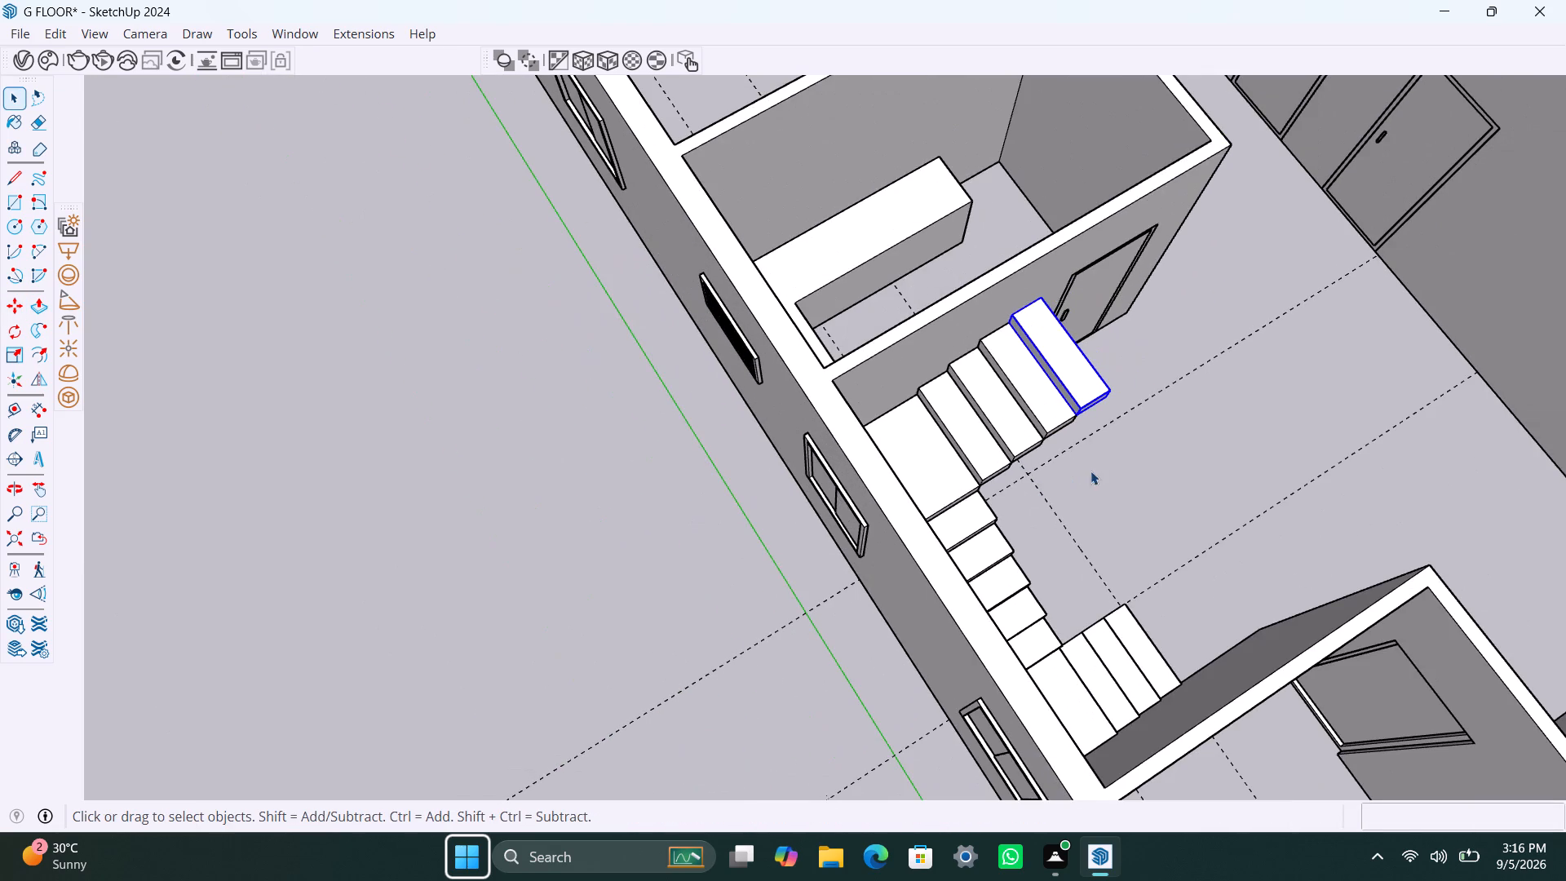
{"action": "middle_click_drag", "start_coordinate": [1091, 471], "coordinate": [856, 453], "text": "shift"}
{"action": "scroll", "coordinate": [852, 443], "scroll_direction": "up", "scroll_amount": 2}
{"action": "scroll", "coordinate": [938, 632], "scroll_direction": "down", "scroll_amount": 6}
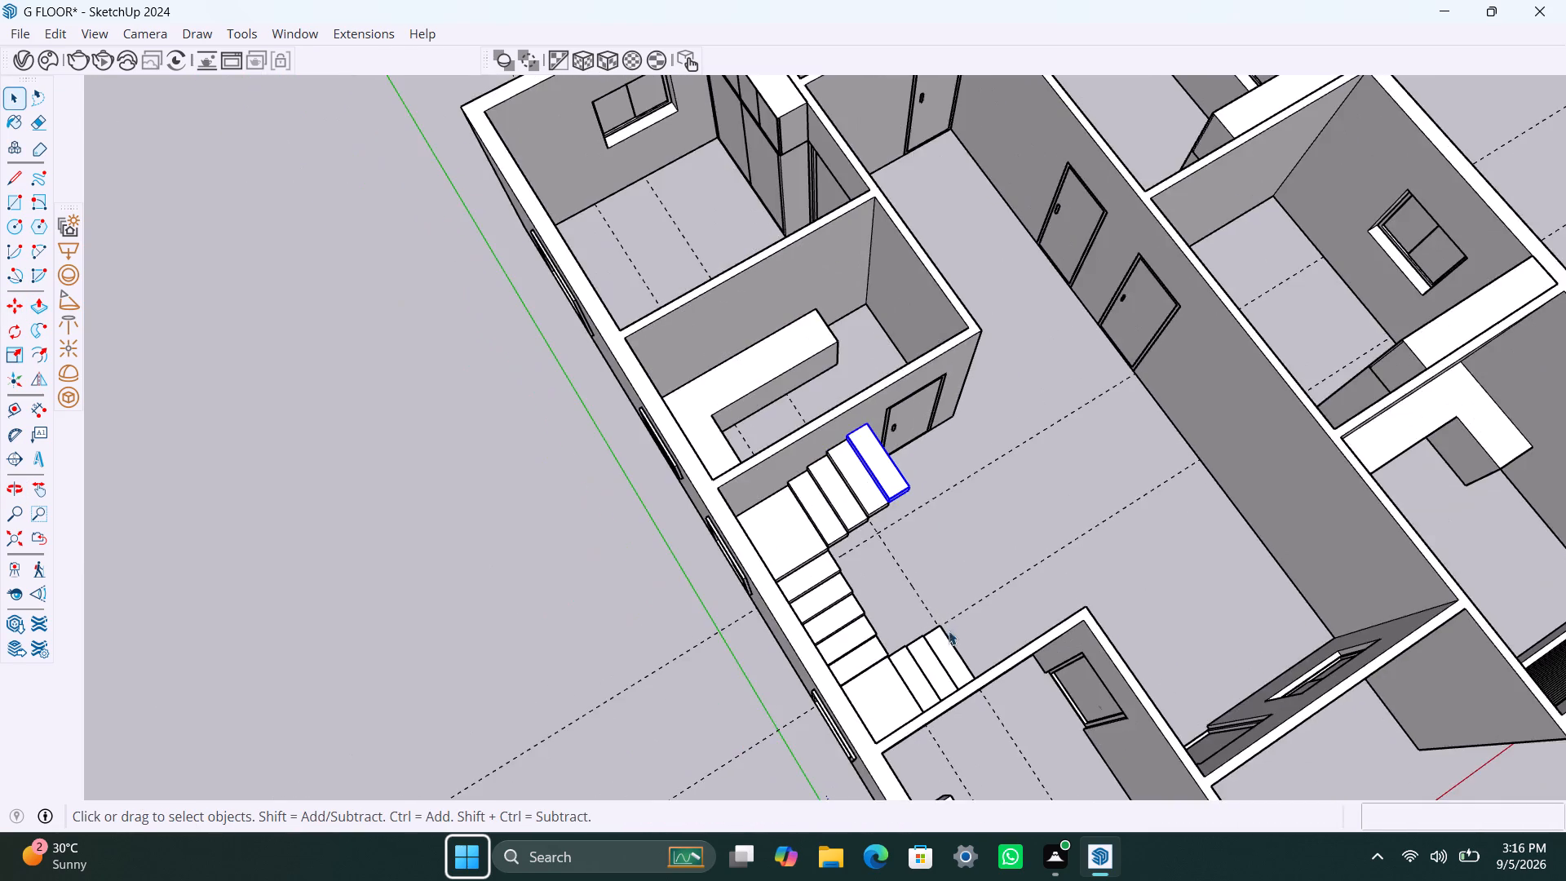
{"action": "middle_click_drag", "start_coordinate": [949, 628], "coordinate": [216, 601]}
{"action": "scroll", "coordinate": [565, 624], "scroll_direction": "up", "scroll_amount": 4}
{"action": "middle_click_drag", "start_coordinate": [715, 649], "coordinate": [445, 644]}
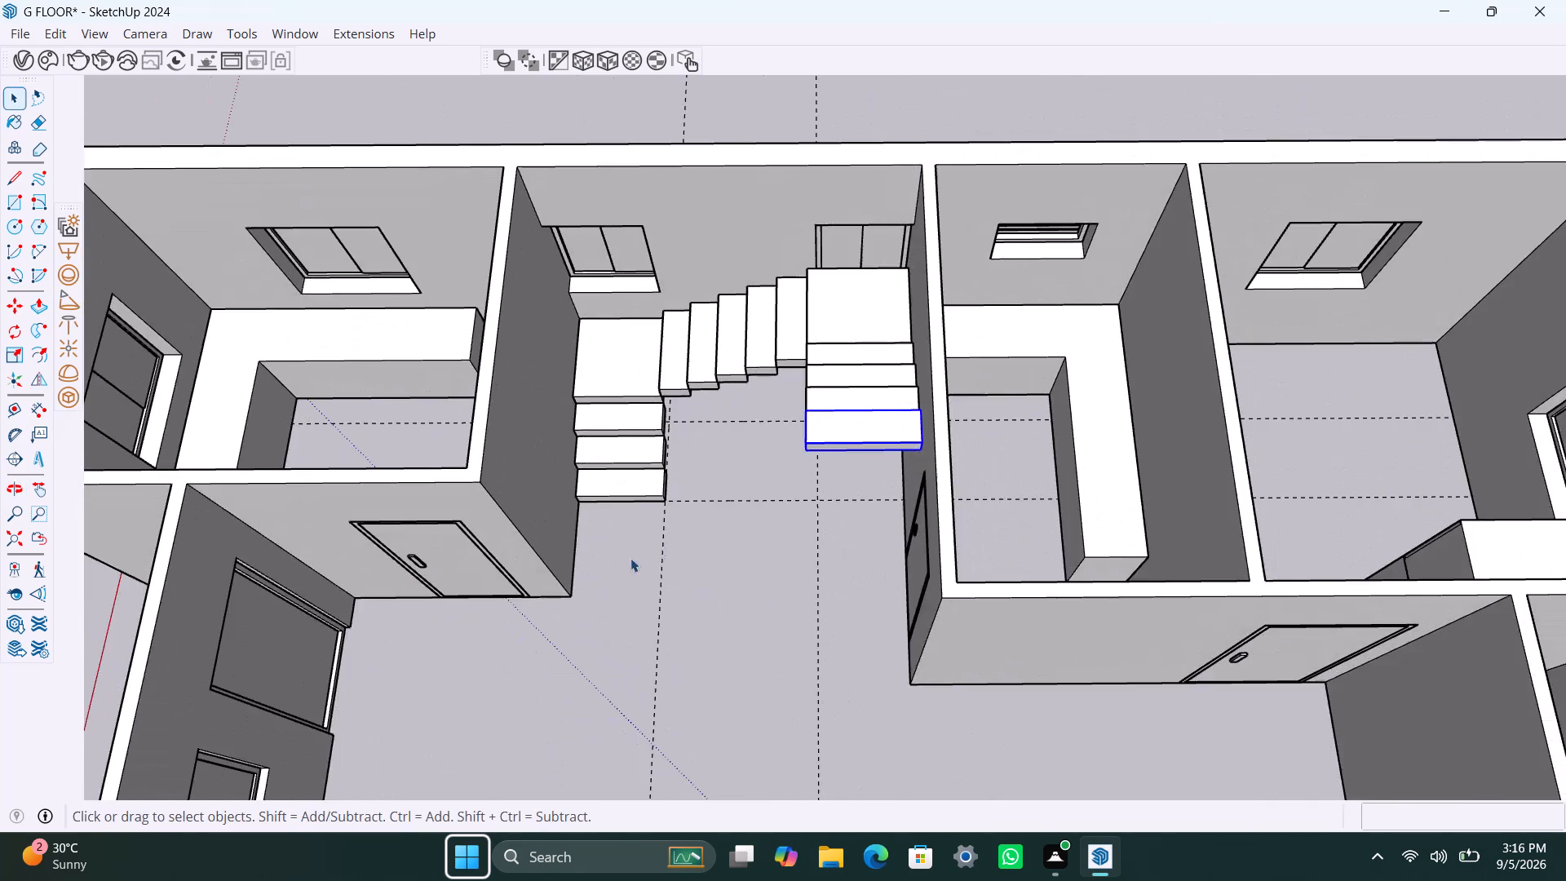
{"action": "scroll", "coordinate": [695, 513], "scroll_direction": "up", "scroll_amount": 3}
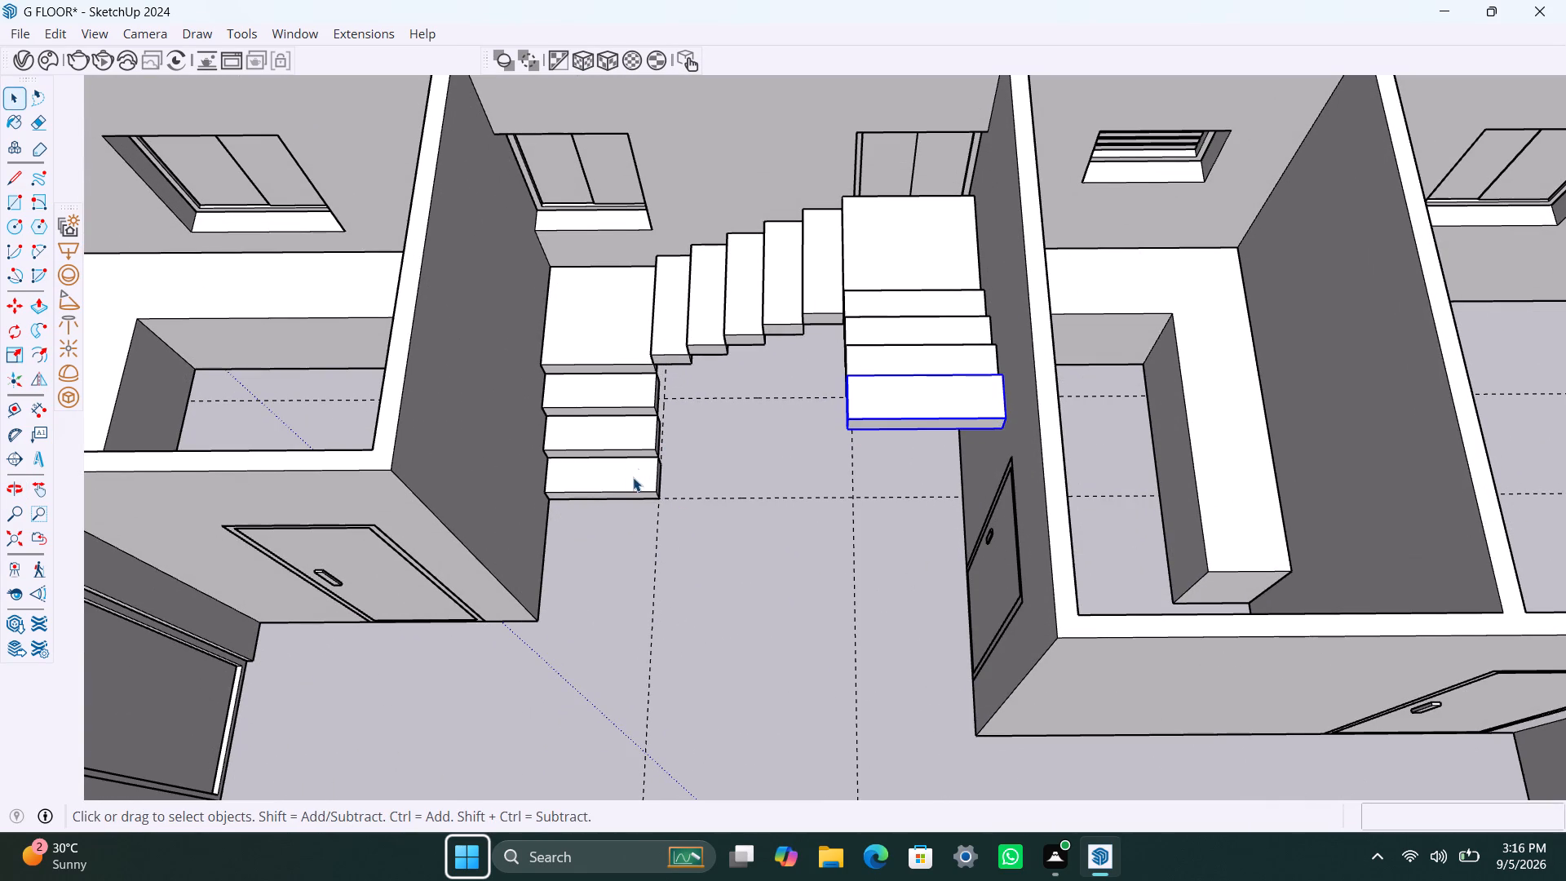
{"action": "left_click", "coordinate": [632, 477]}
{"action": "left_click", "coordinate": [596, 424], "text": "shift"}
{"action": "left_click", "coordinate": [604, 400], "text": "shift"}
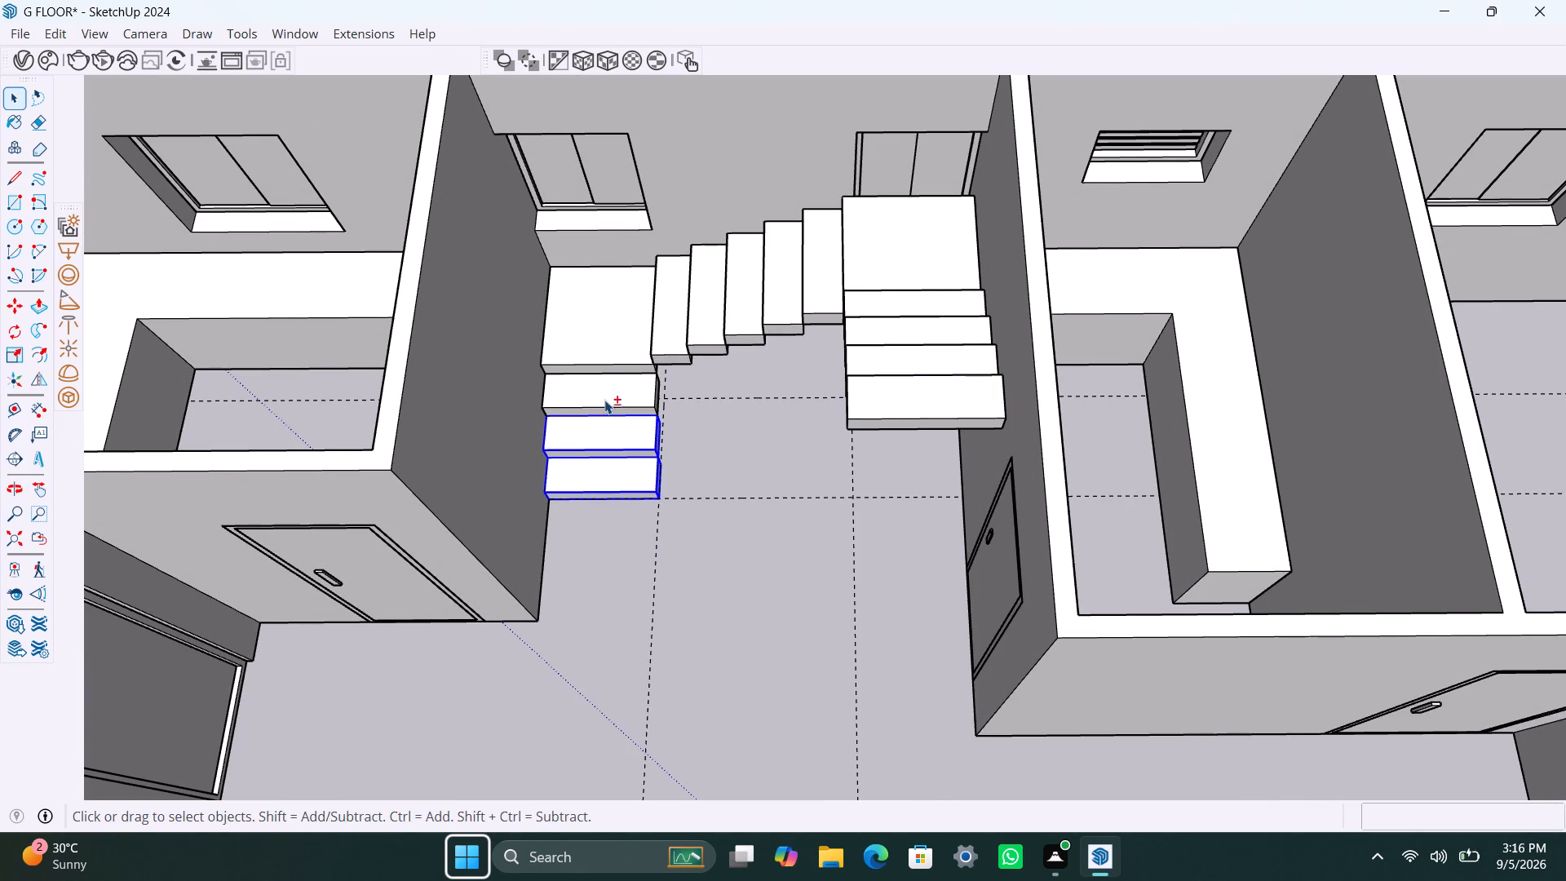
{"action": "left_click", "coordinate": [596, 342], "text": "shift"}
{"action": "left_click", "coordinate": [677, 341], "text": "shift"}
{"action": "left_click", "coordinate": [697, 338], "text": "shift"}
{"action": "left_click", "coordinate": [748, 328], "text": "shift"}
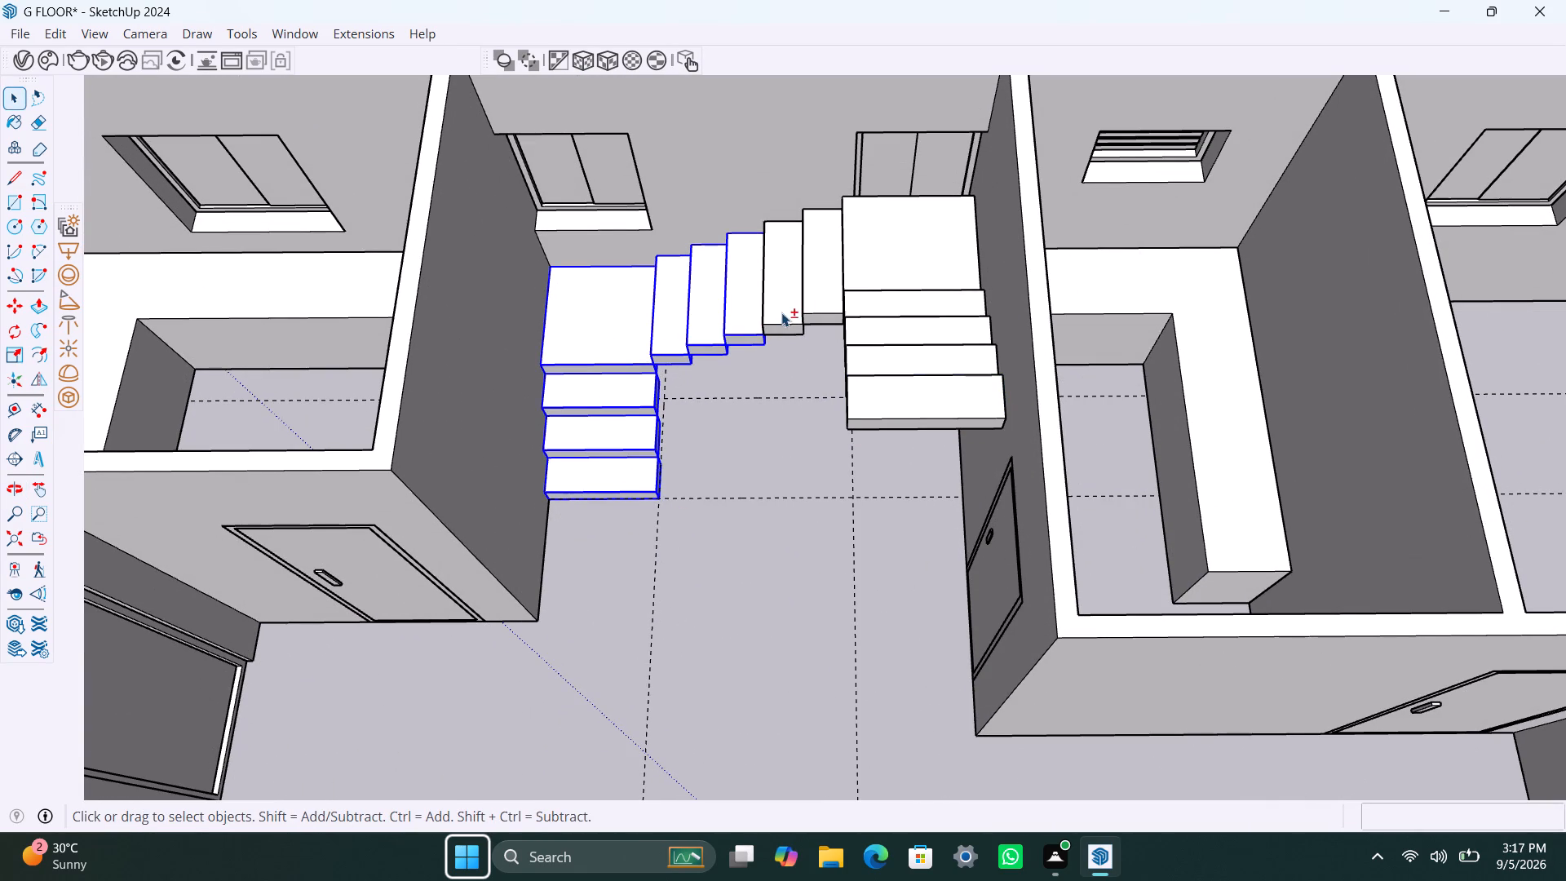
{"action": "left_click", "coordinate": [781, 312], "text": "shift"}
{"action": "left_click", "coordinate": [819, 295], "text": "shift"}
{"action": "left_click", "coordinate": [901, 265], "text": "shift"}
{"action": "left_click", "coordinate": [905, 304], "text": "shift"}
{"action": "left_click", "coordinate": [917, 328], "text": "shift"}
{"action": "left_click", "coordinate": [920, 355], "text": "shift"}
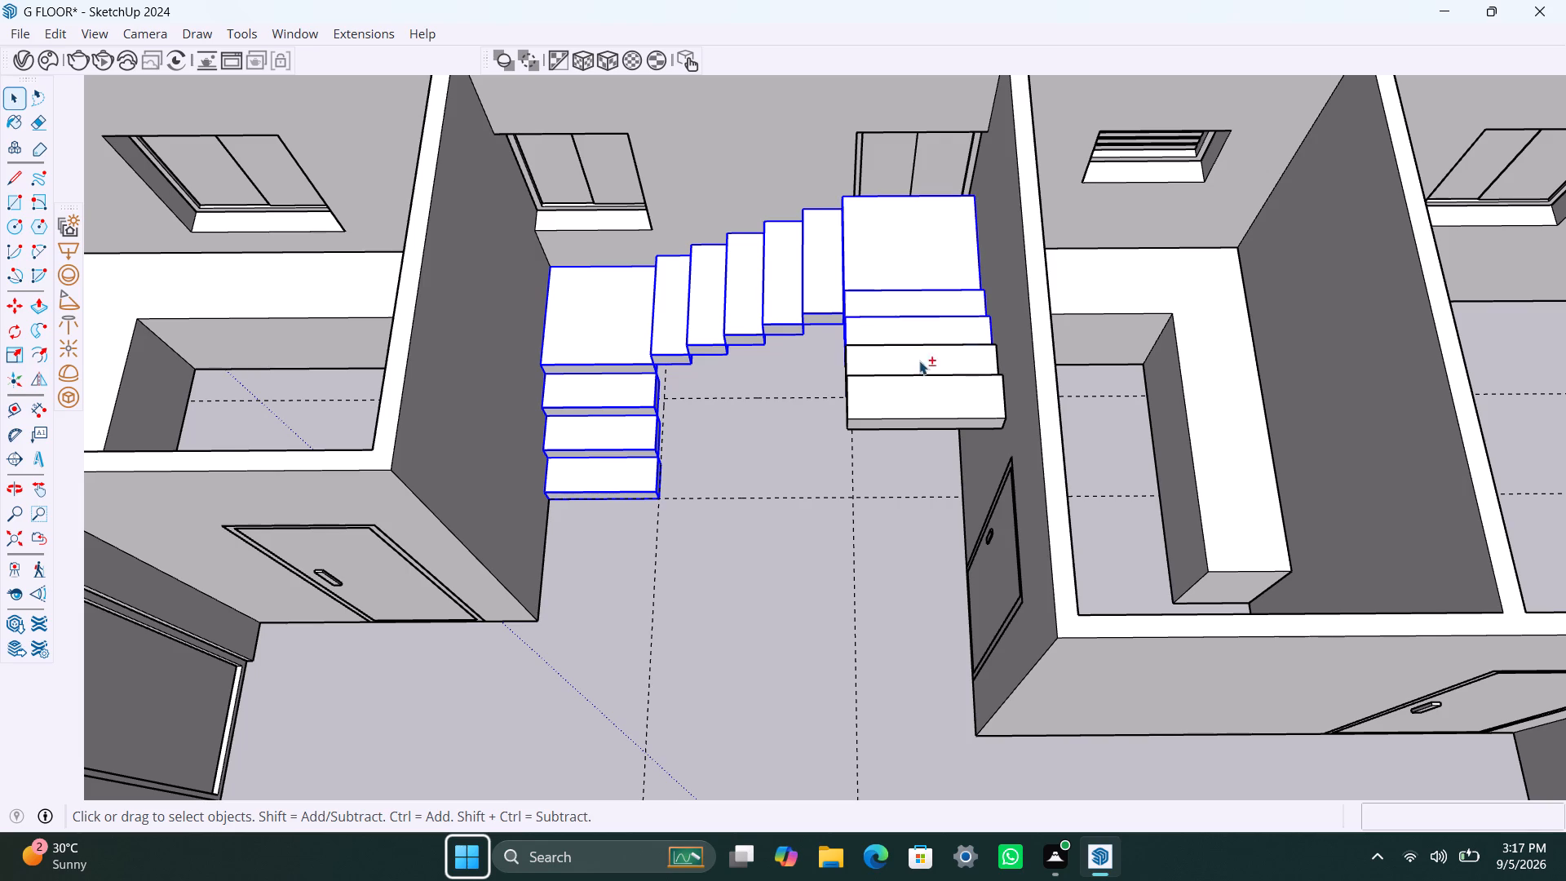
{"action": "left_click", "coordinate": [919, 396], "text": "shift"}
{"action": "right_click", "coordinate": [914, 400], "text": "shift"}
{"action": "left_click", "coordinate": [1001, 214]}
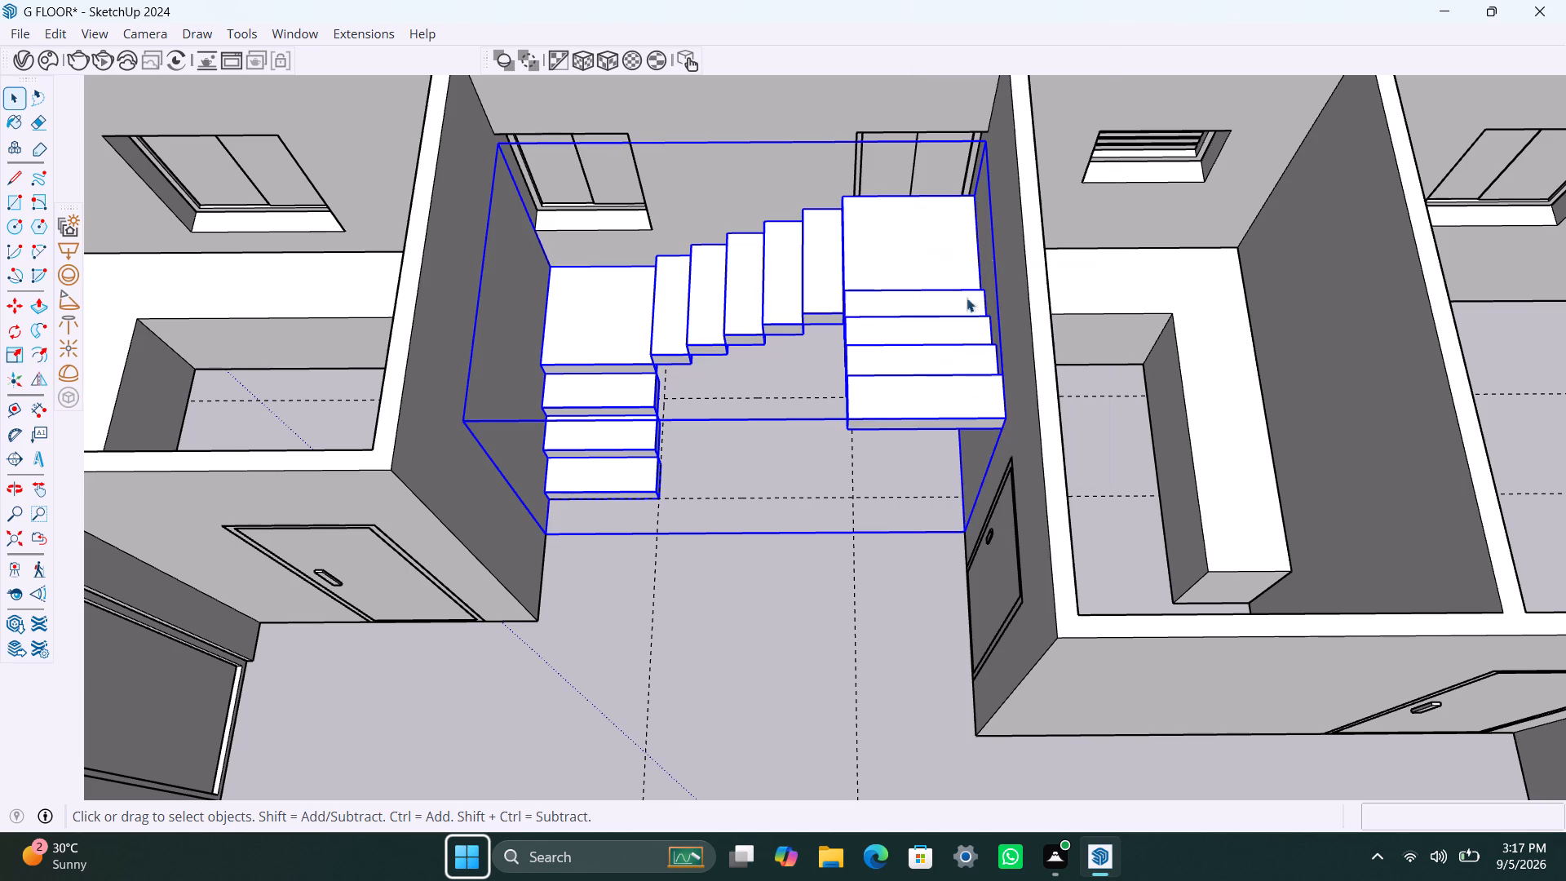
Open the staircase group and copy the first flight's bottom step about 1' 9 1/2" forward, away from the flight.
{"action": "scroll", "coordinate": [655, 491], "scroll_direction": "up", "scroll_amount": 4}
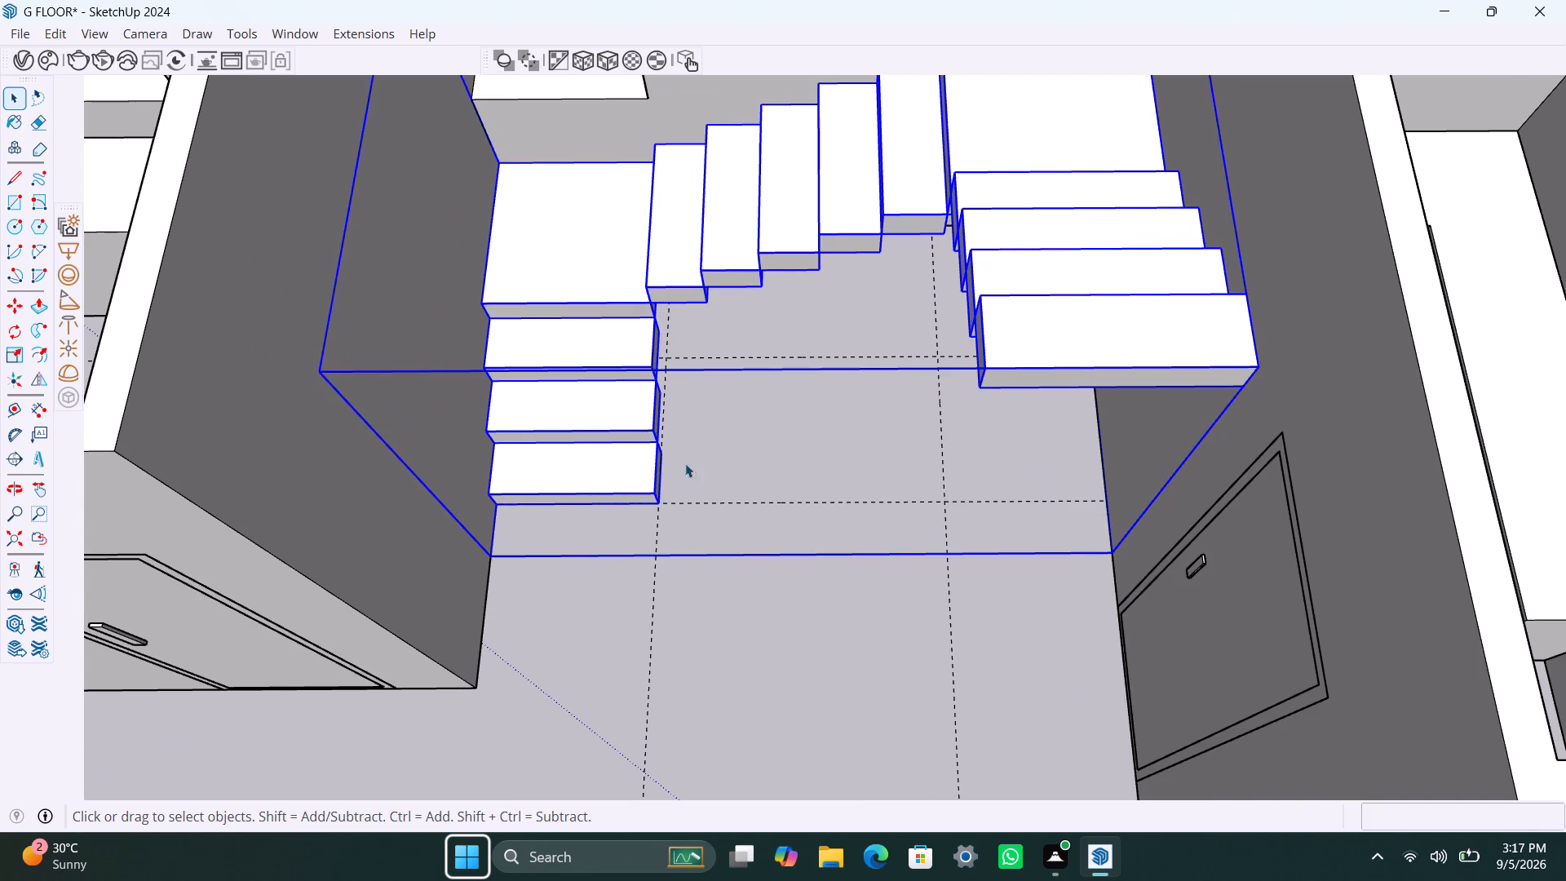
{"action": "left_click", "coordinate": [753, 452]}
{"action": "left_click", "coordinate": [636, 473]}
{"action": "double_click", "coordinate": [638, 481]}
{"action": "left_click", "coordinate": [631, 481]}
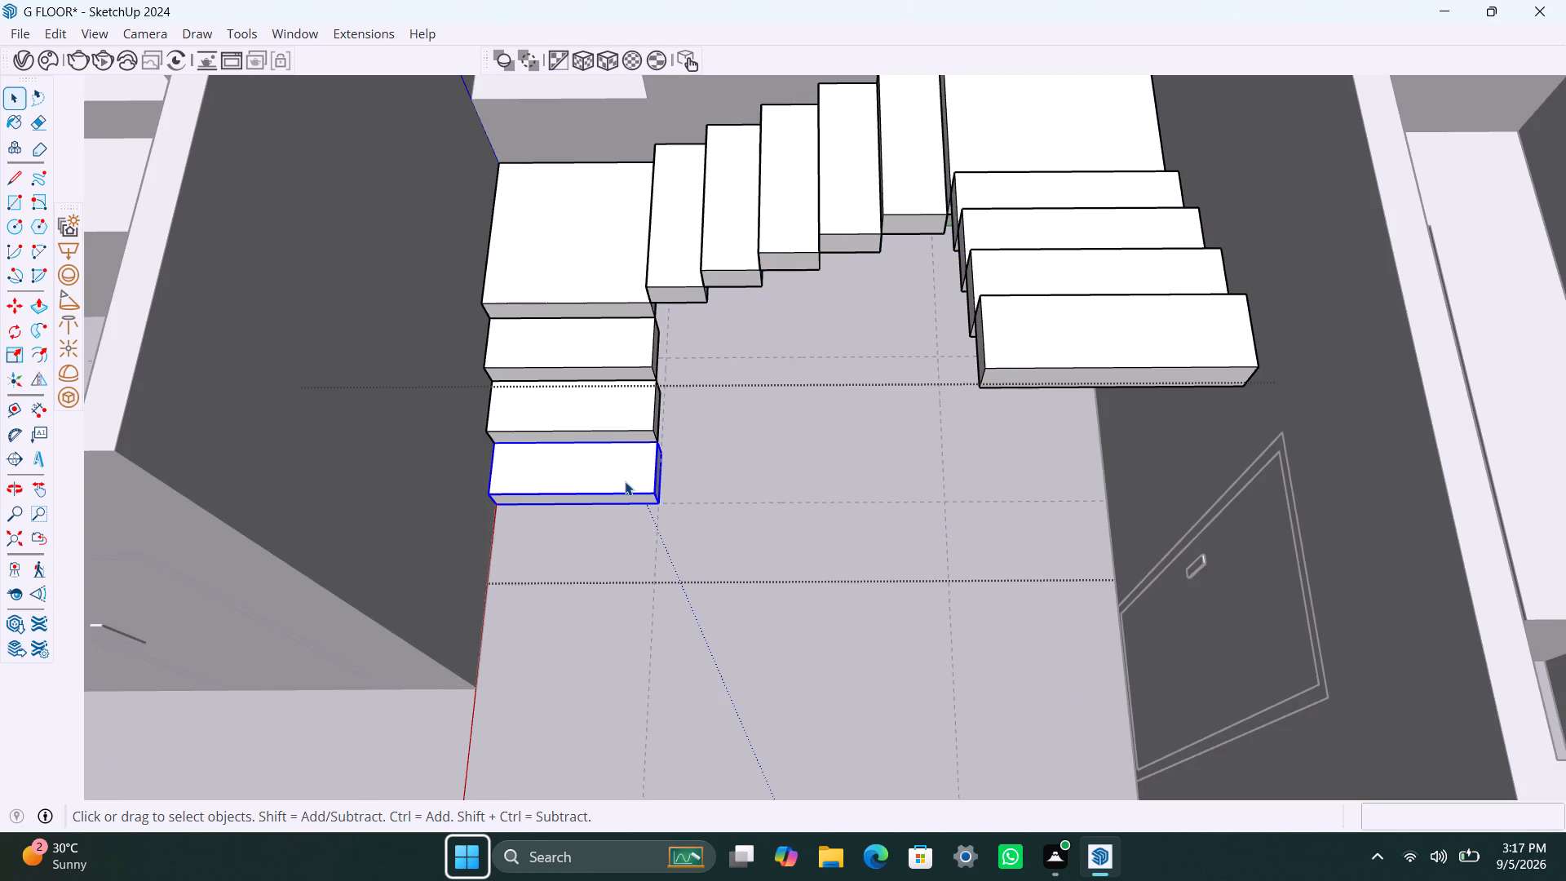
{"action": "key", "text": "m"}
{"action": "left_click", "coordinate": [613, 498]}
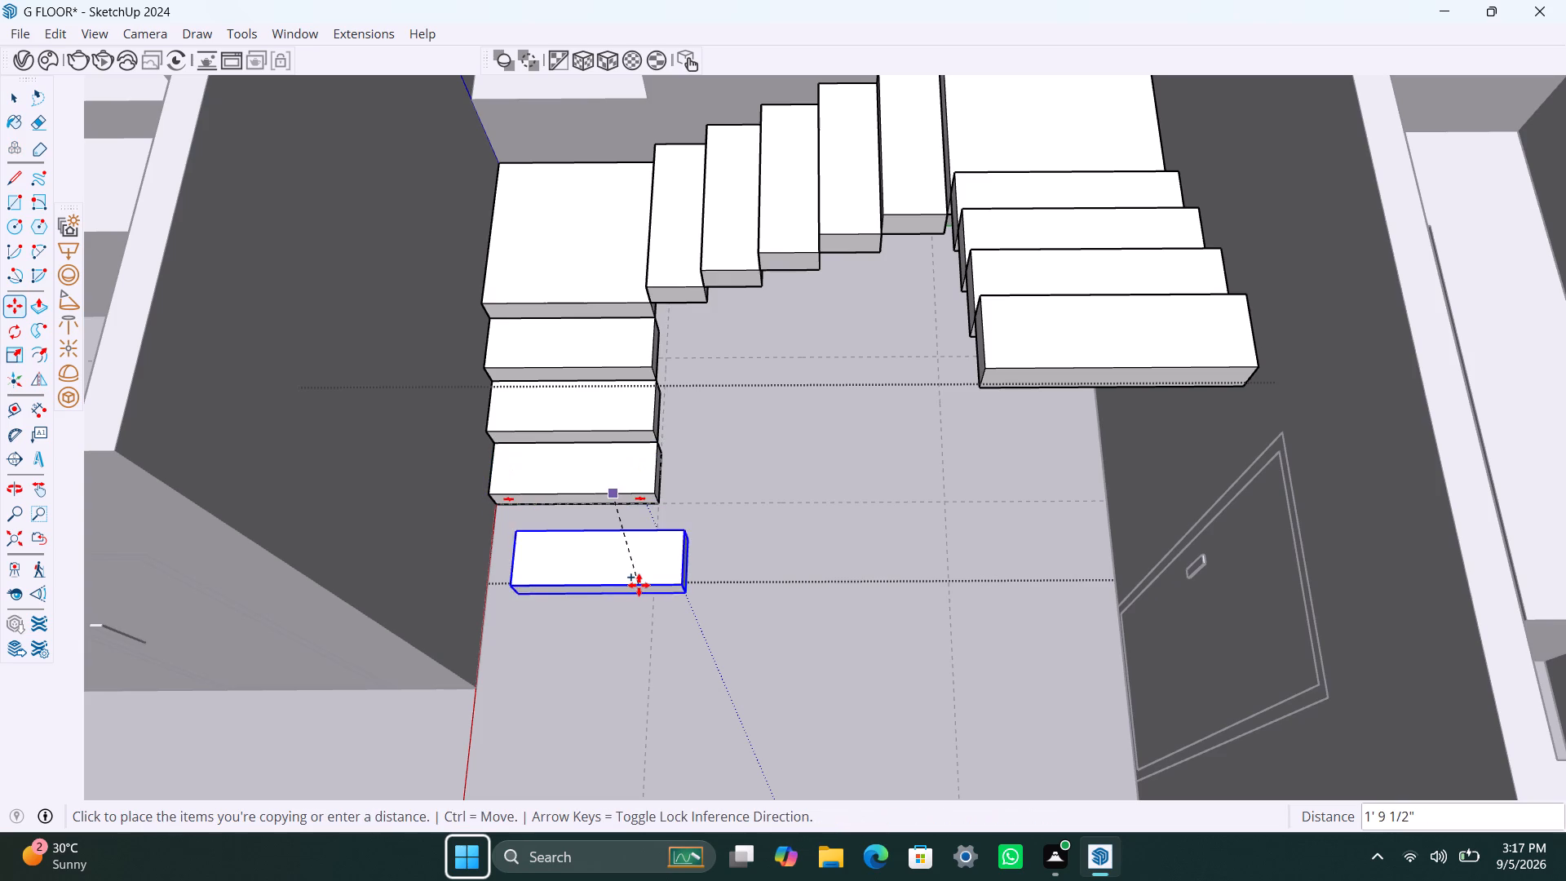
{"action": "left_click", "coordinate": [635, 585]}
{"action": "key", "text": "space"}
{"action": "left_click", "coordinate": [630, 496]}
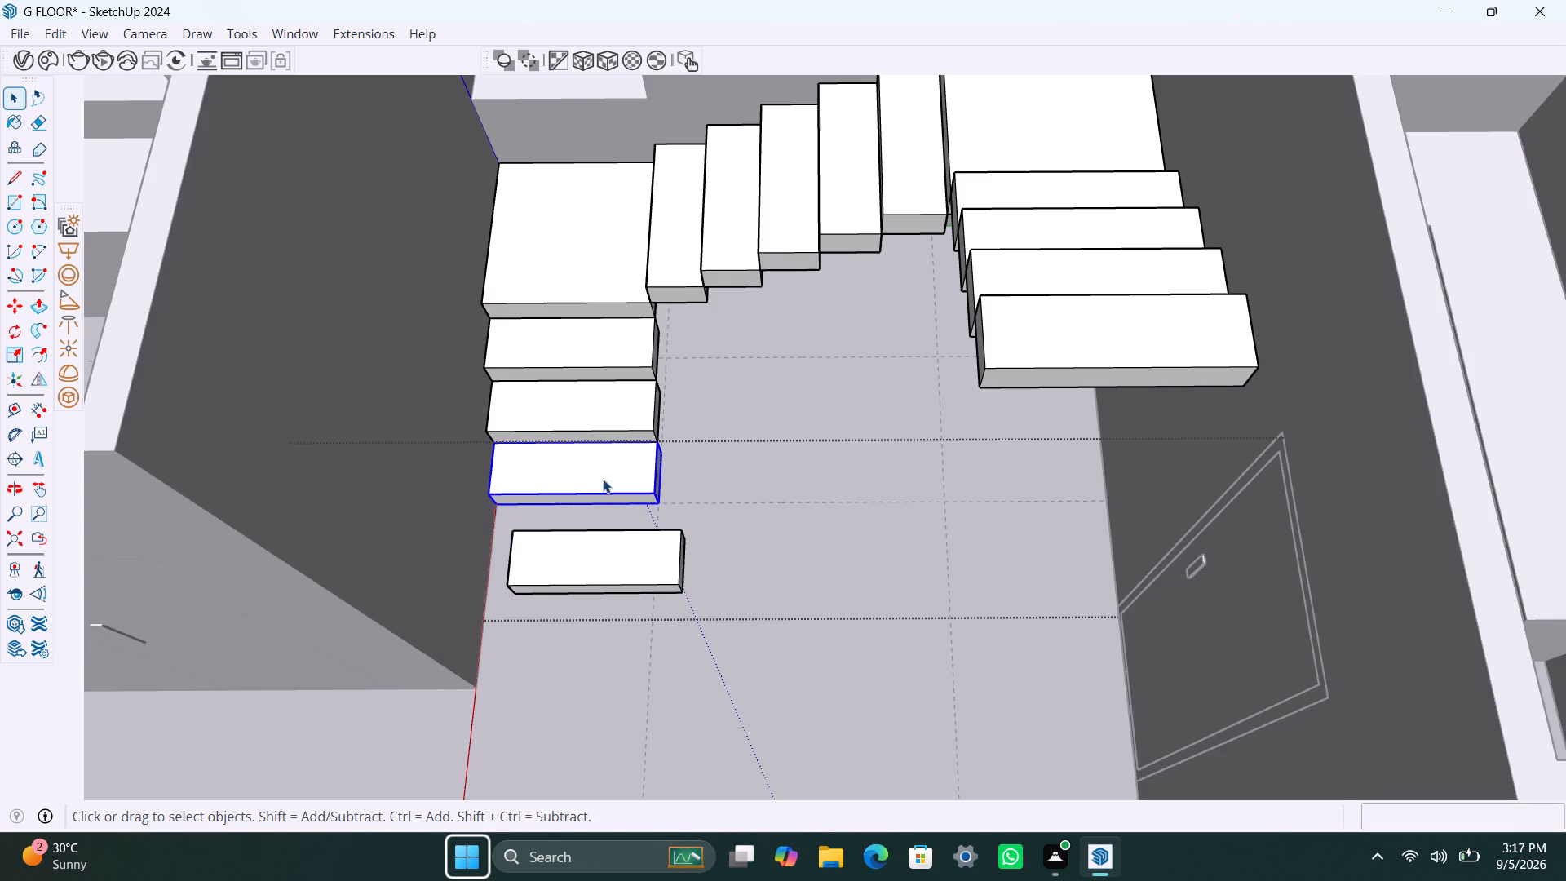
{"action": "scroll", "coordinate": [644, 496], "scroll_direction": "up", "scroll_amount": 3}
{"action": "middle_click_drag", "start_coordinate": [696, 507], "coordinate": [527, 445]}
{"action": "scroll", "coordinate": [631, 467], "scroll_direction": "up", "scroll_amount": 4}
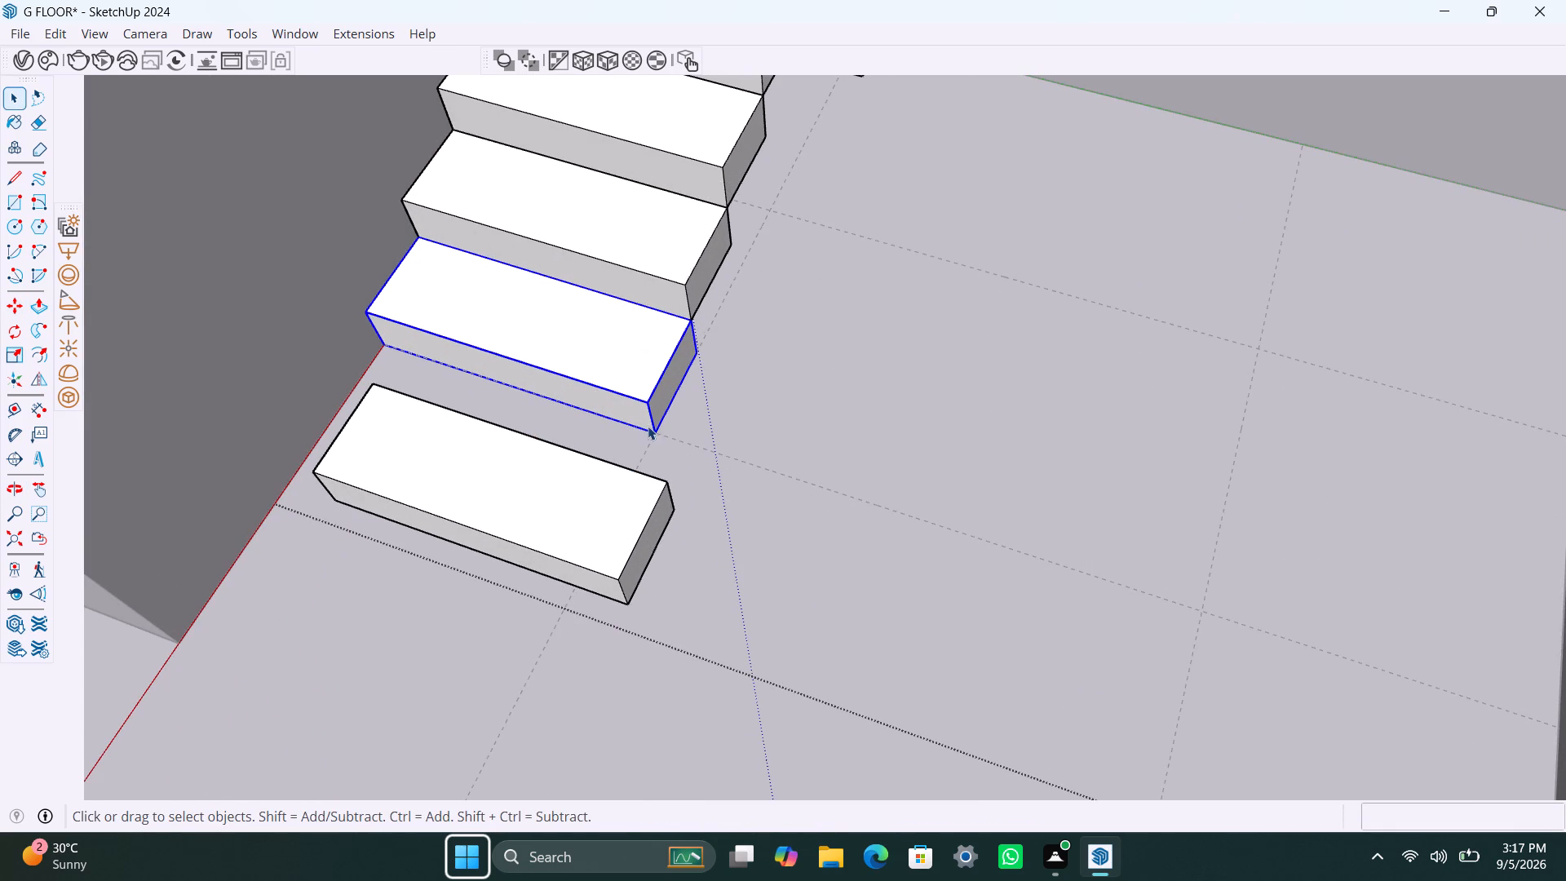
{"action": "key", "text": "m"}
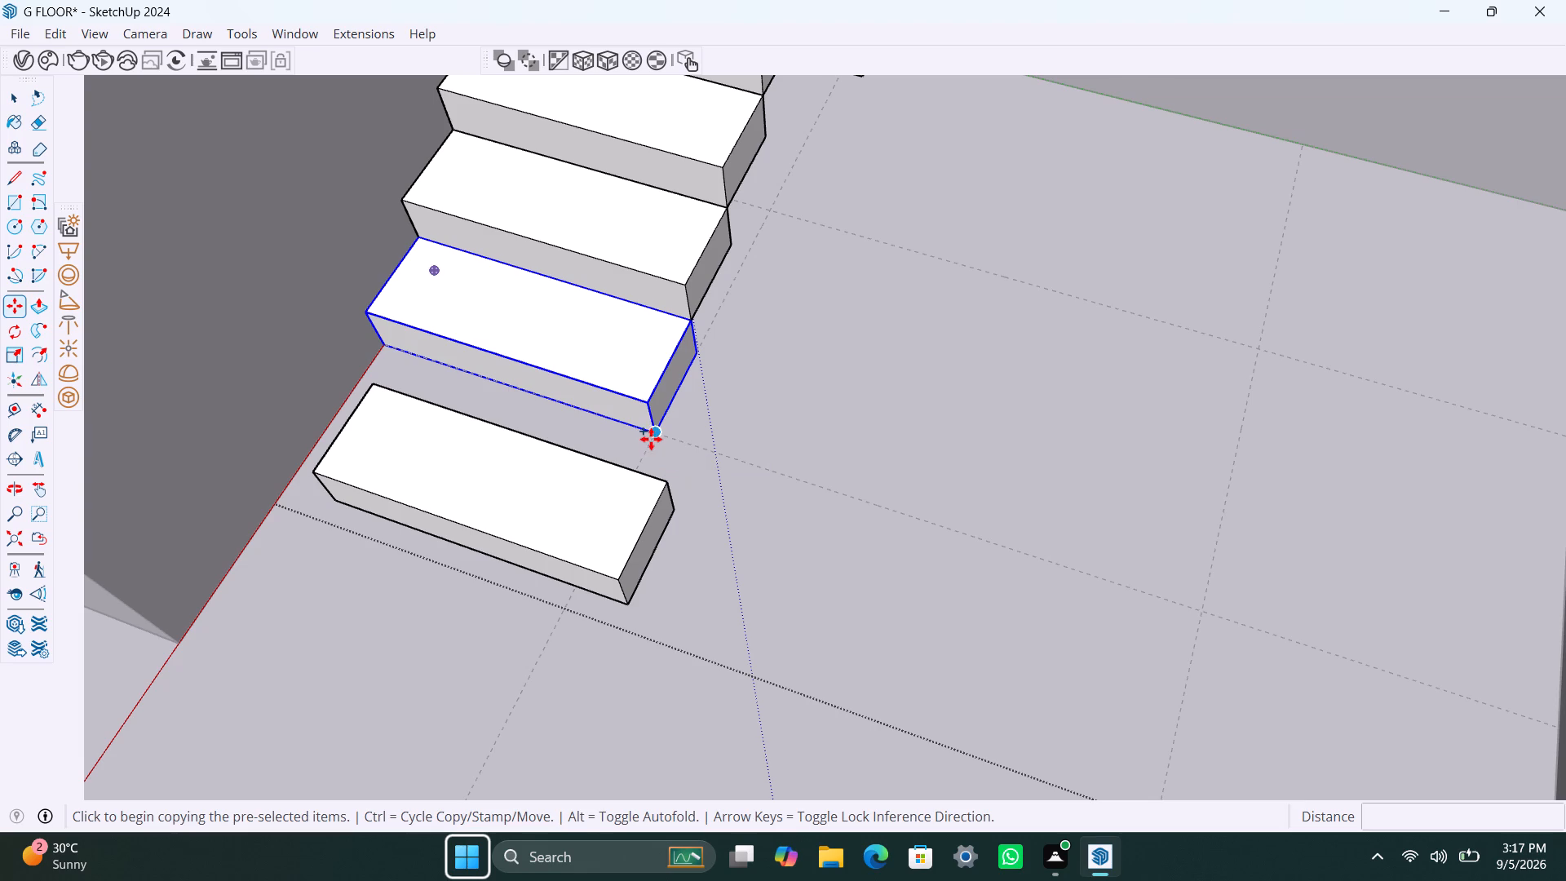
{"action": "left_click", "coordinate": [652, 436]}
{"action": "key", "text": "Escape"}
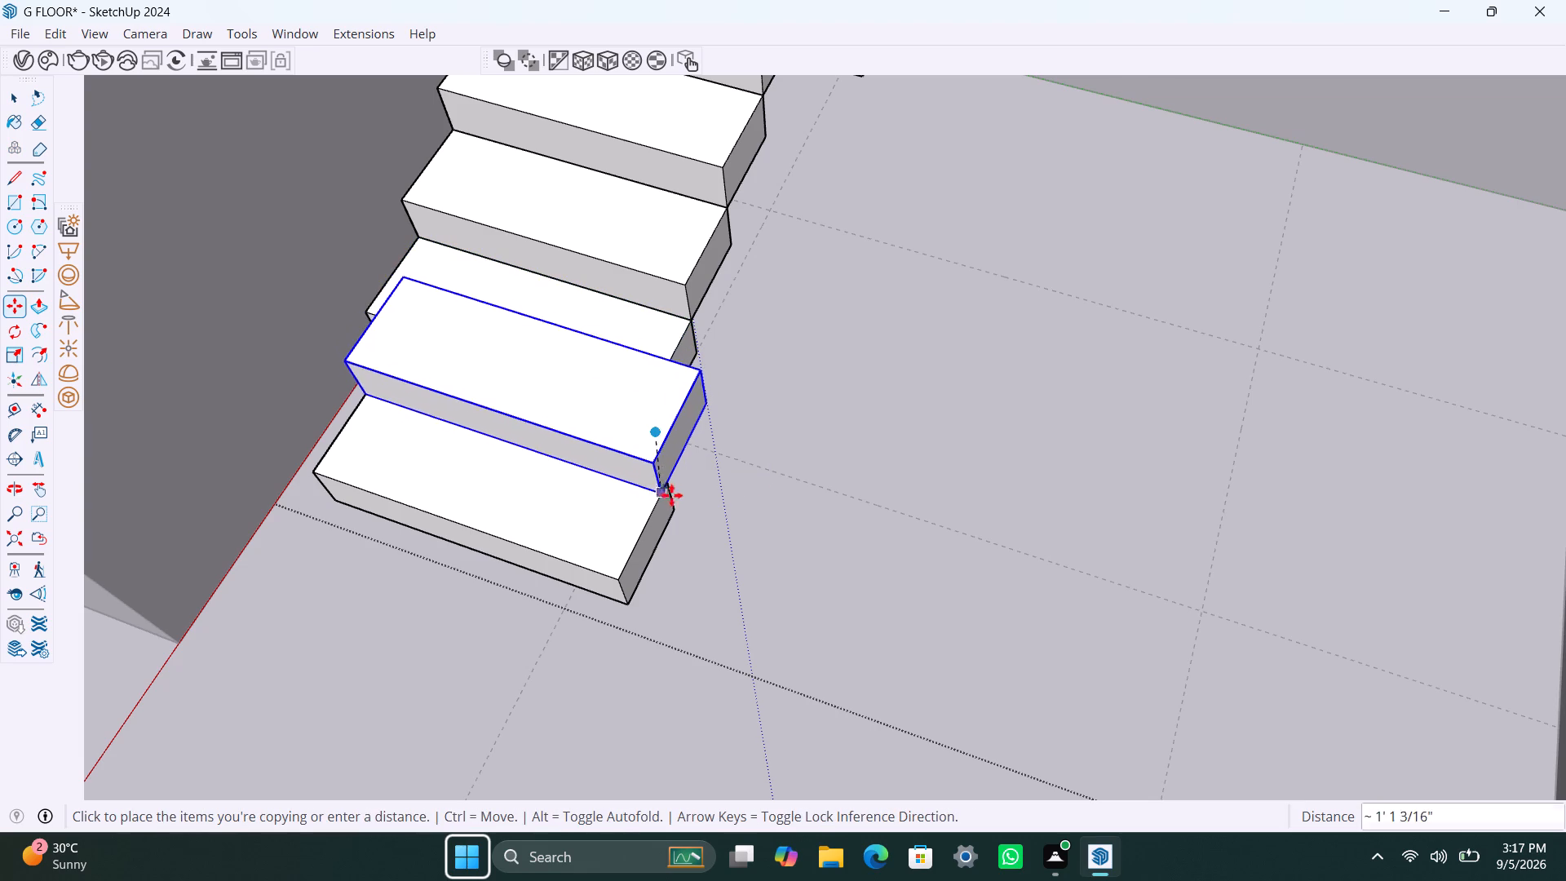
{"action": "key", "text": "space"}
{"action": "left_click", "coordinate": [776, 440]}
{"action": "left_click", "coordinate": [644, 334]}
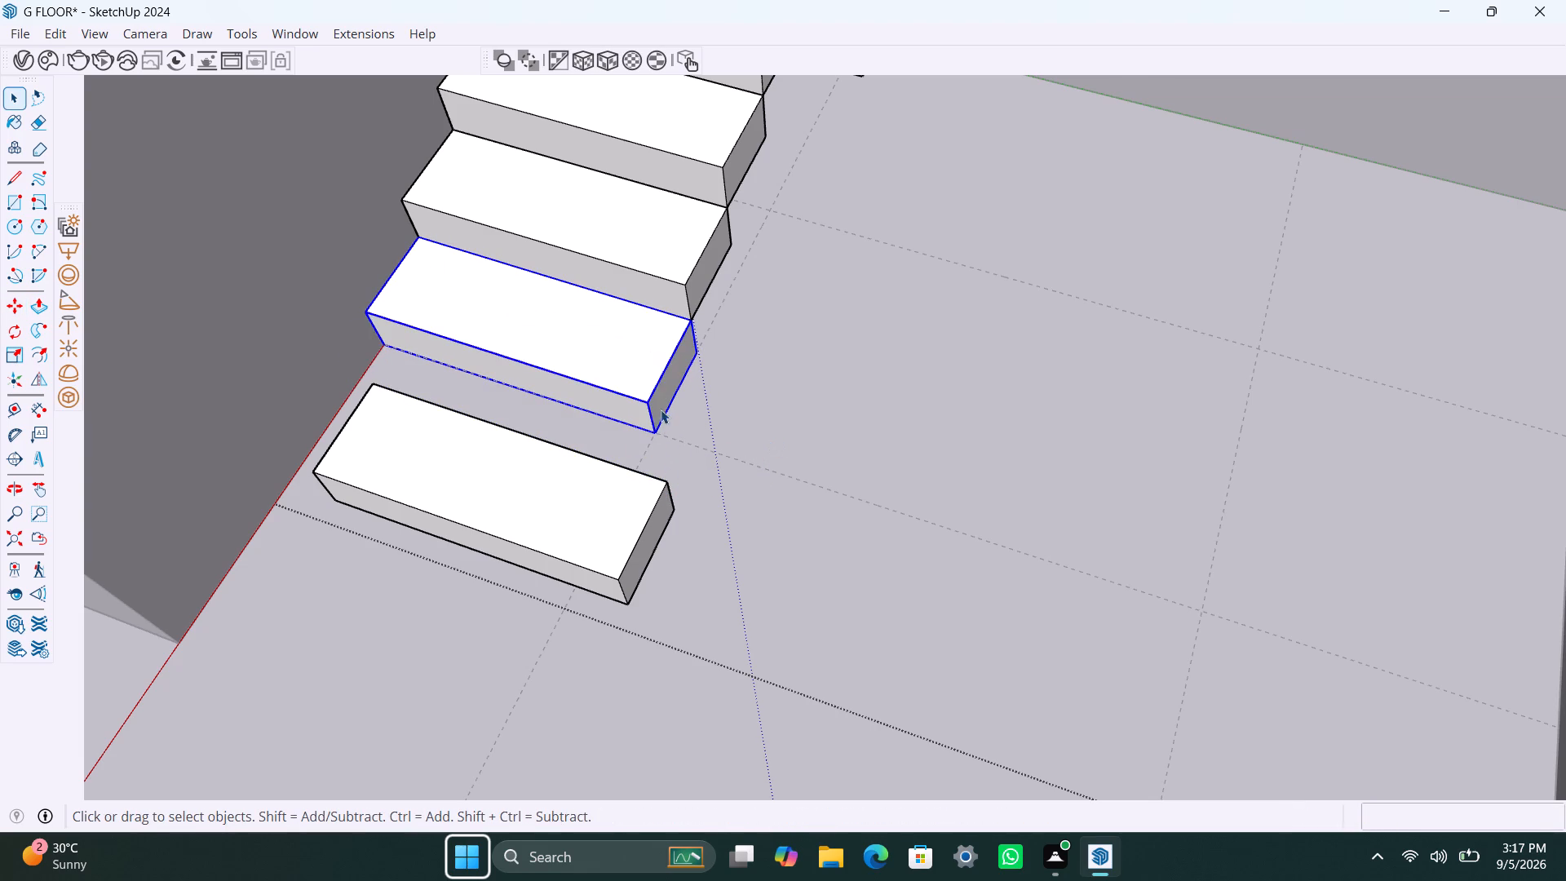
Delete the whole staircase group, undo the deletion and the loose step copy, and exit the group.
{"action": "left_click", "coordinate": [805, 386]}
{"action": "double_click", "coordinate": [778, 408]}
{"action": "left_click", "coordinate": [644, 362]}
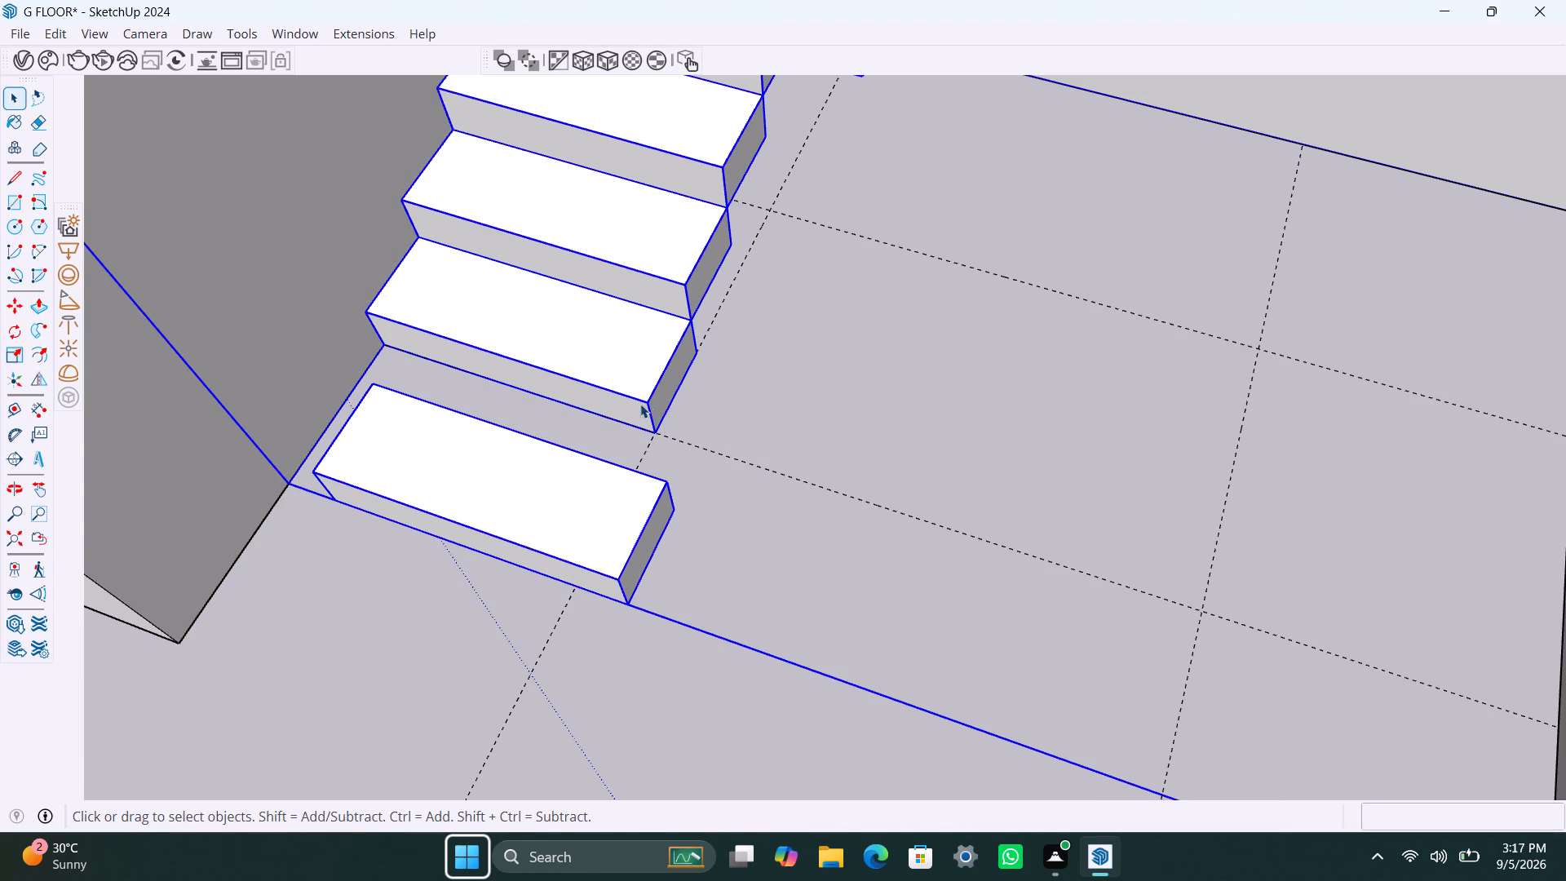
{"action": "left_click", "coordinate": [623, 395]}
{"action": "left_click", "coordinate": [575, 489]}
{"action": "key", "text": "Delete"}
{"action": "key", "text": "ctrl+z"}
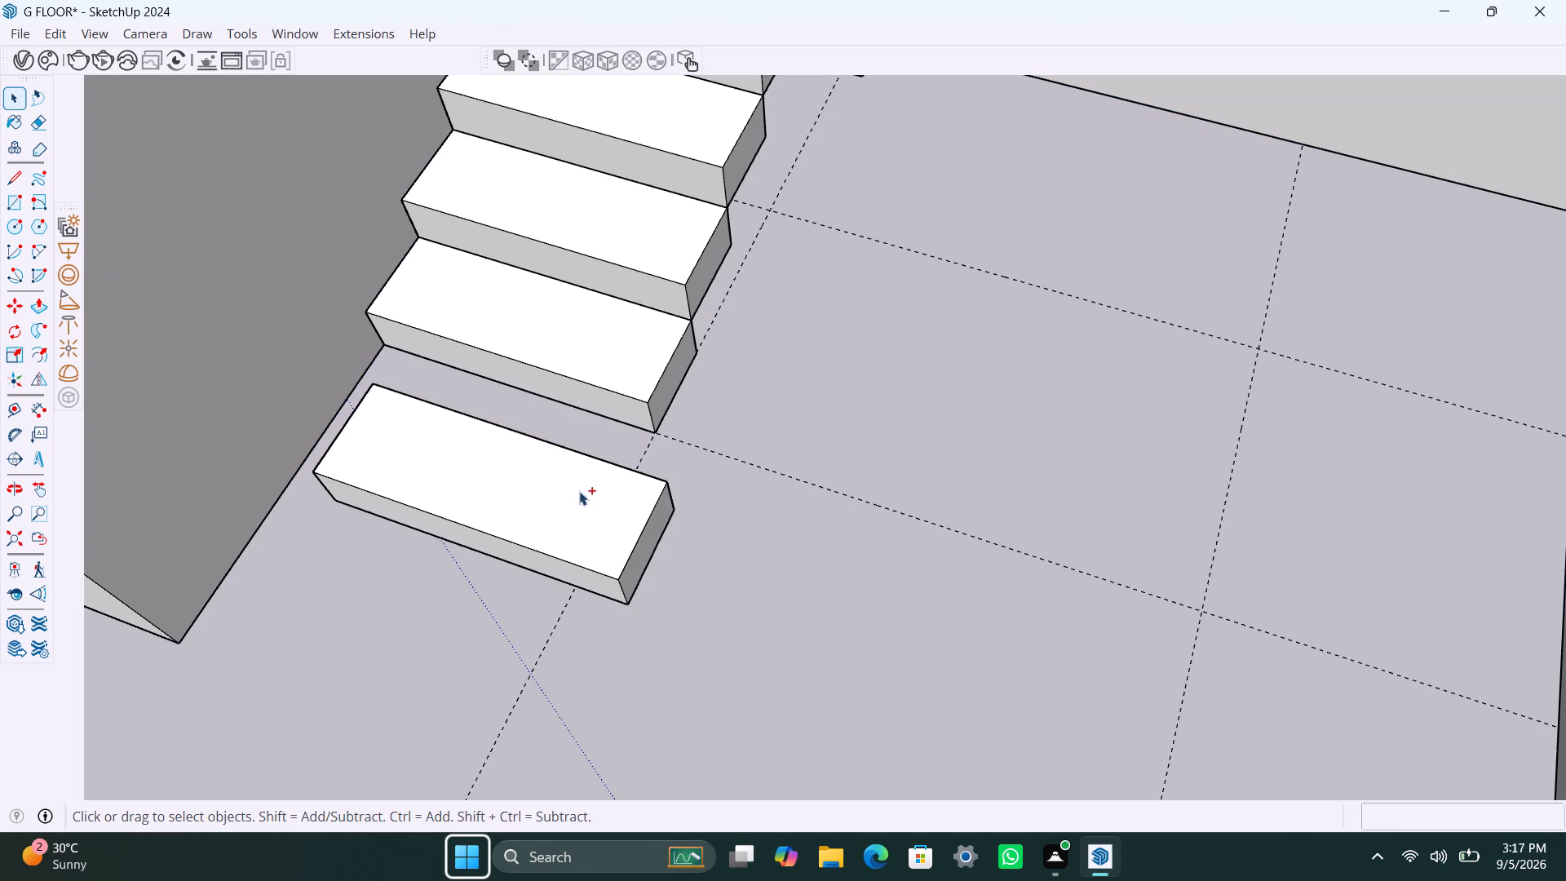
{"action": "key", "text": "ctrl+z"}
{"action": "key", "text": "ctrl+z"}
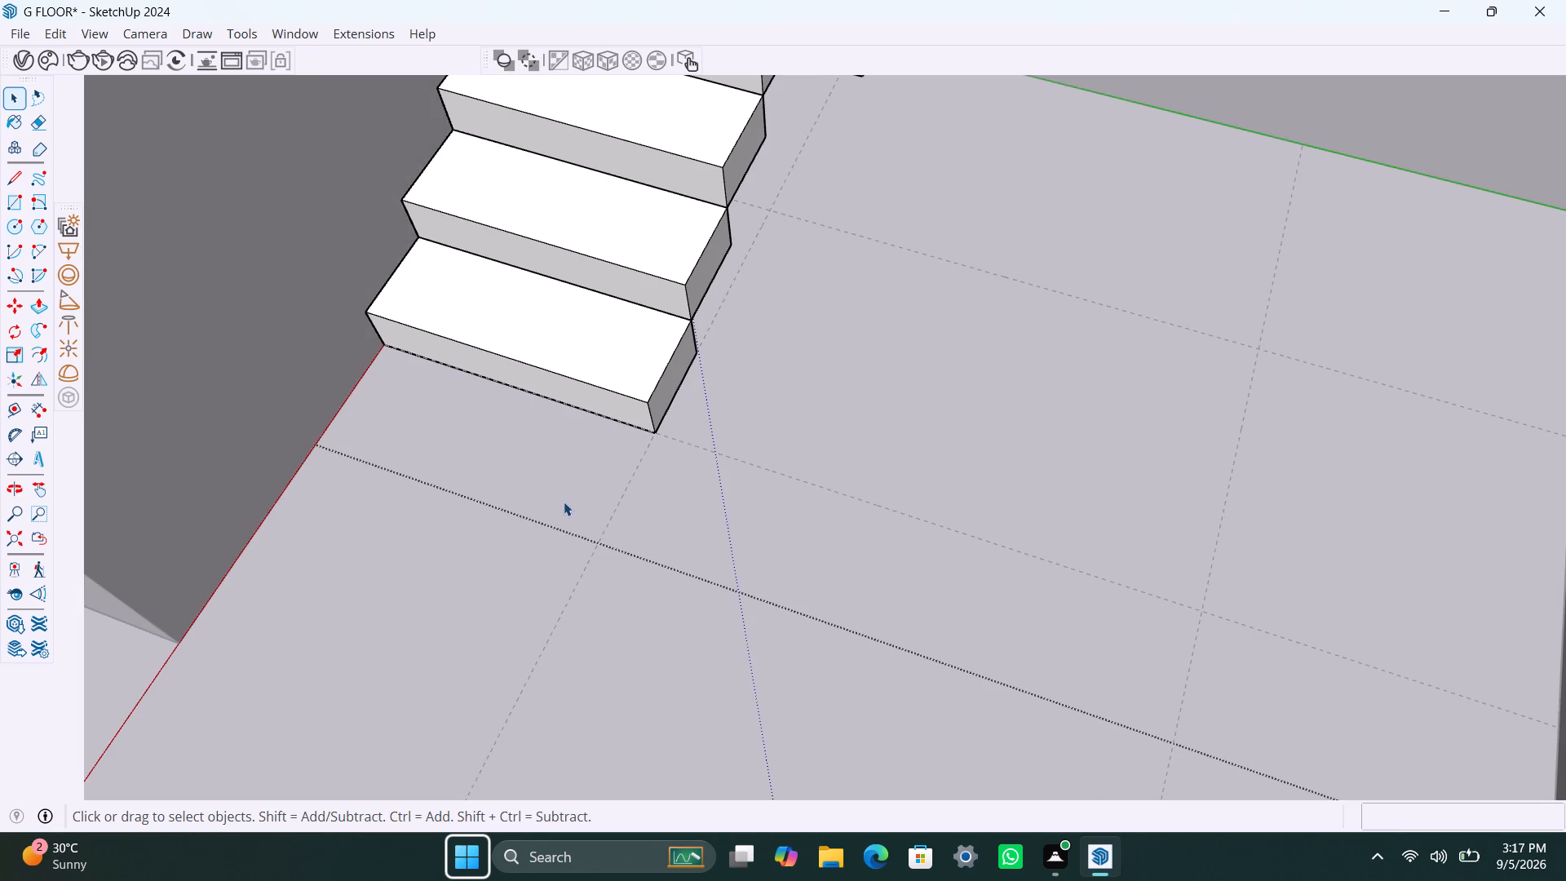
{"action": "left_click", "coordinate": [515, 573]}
Draw a 1' by 3' rectangle on the floor just in front of the first flight's bottom step, against the wall.
{"action": "scroll", "coordinate": [542, 551], "scroll_direction": "down", "scroll_amount": 13}
{"action": "scroll", "coordinate": [553, 604], "scroll_direction": "up", "scroll_amount": 1}
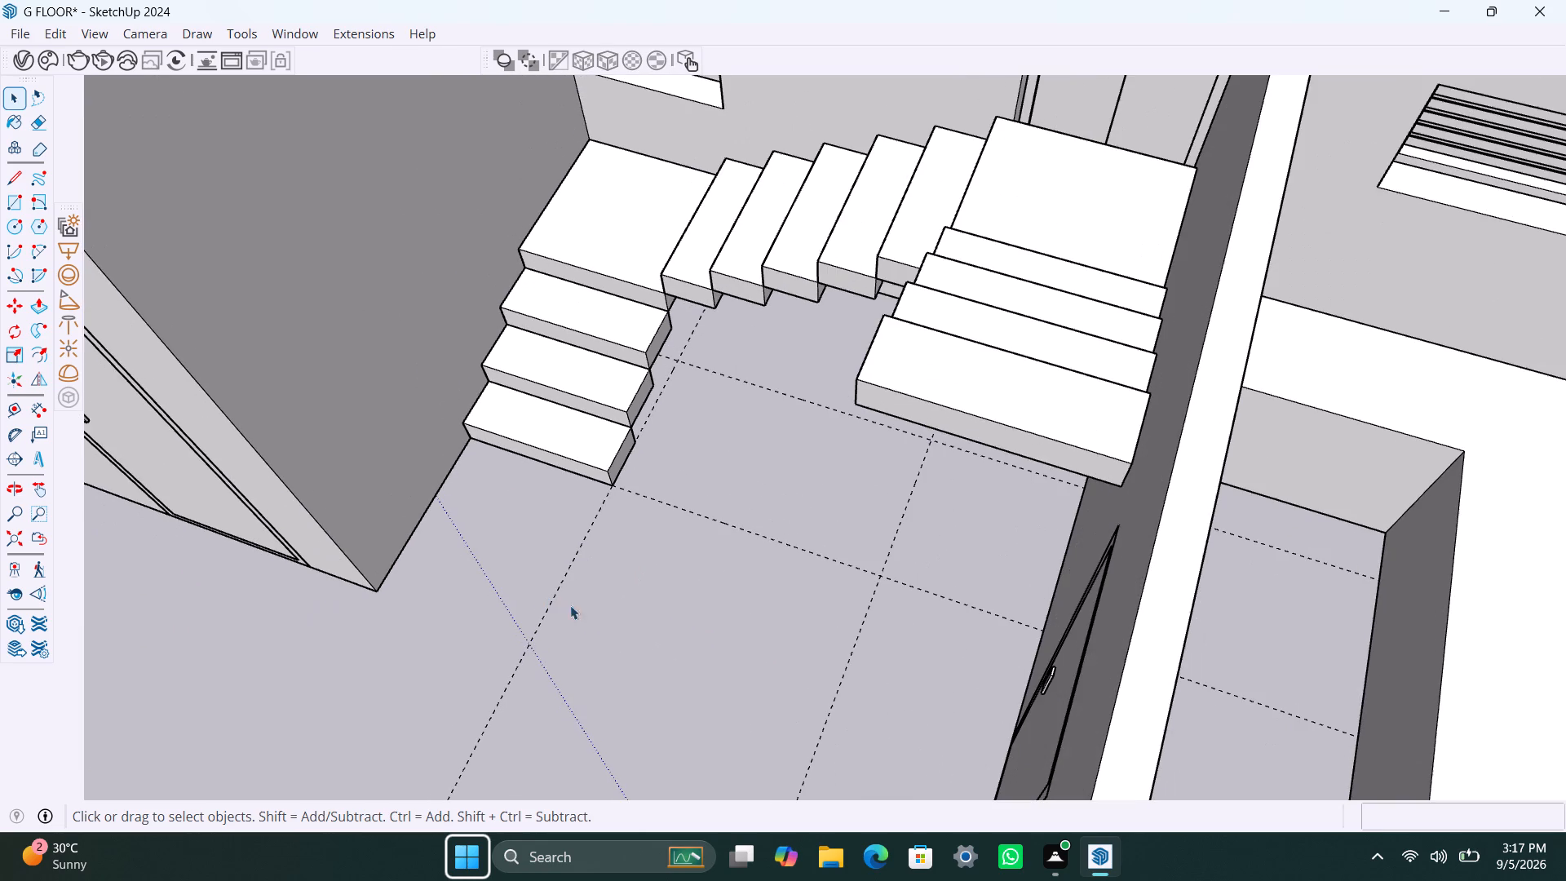
{"action": "scroll", "coordinate": [559, 636], "scroll_direction": "down", "scroll_amount": 4}
{"action": "middle_click_drag", "start_coordinate": [541, 675], "coordinate": [692, 710]}
{"action": "key", "text": "r"}
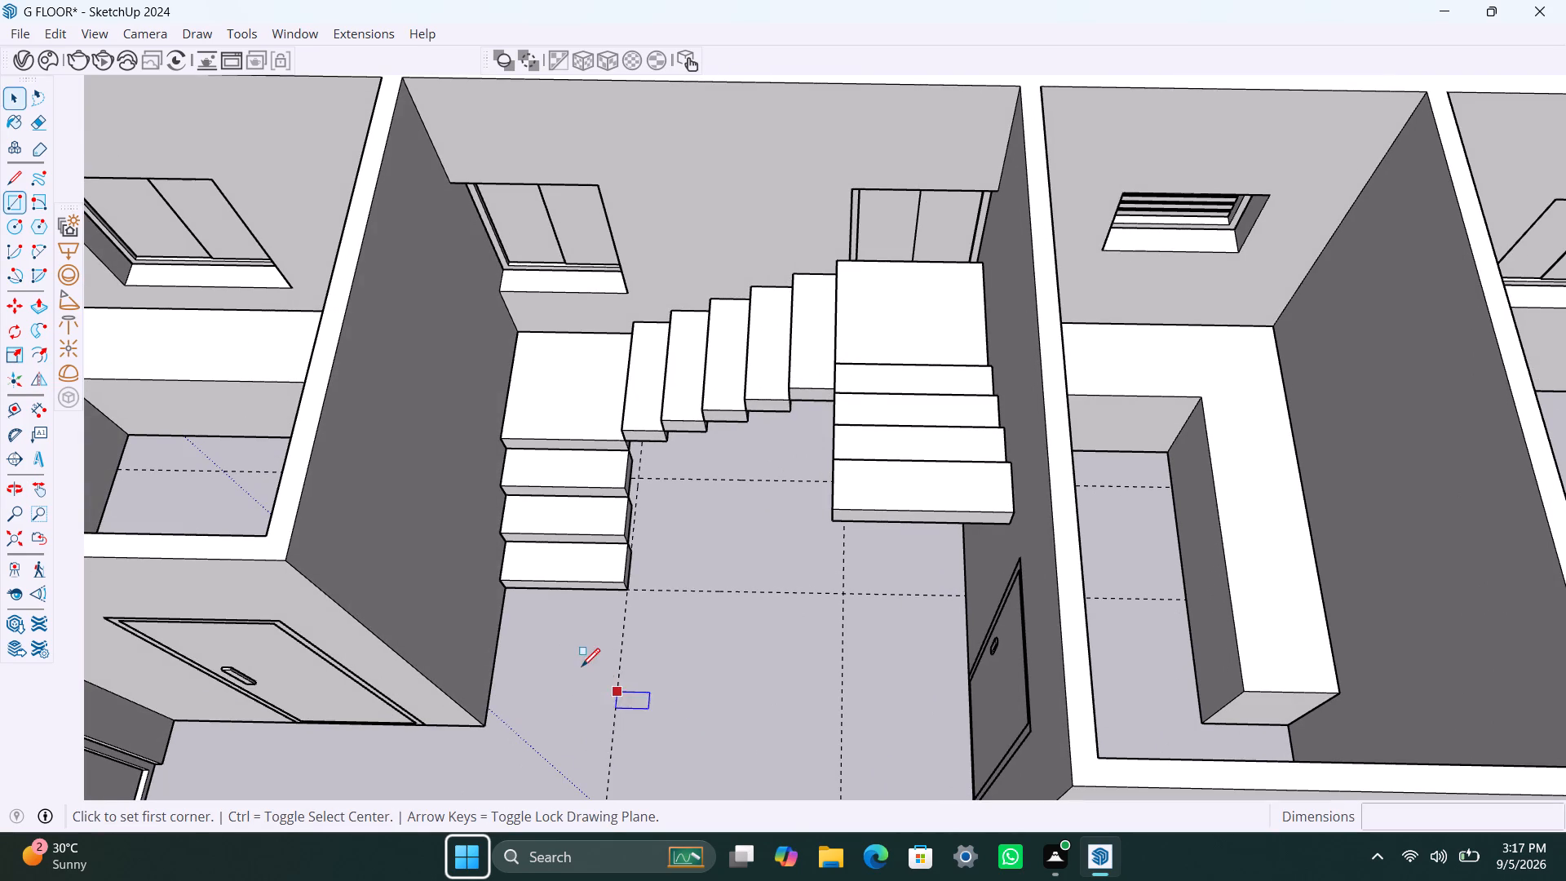
{"action": "left_click", "coordinate": [507, 604]}
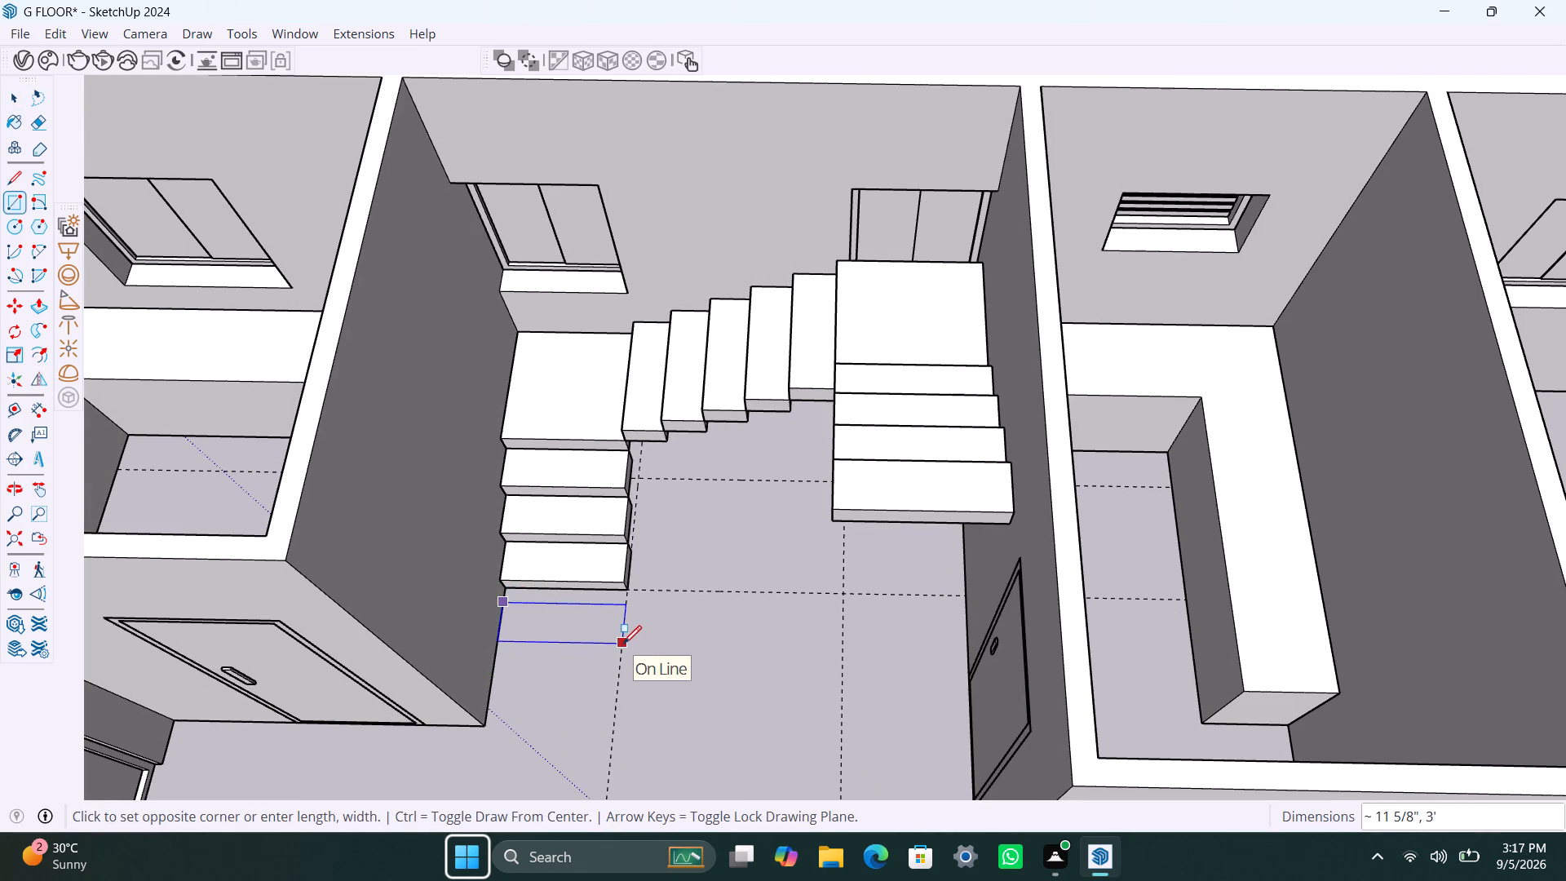
{"action": "type", "text": "1'"}
{"action": "key", "text": "Return"}
{"action": "key", "text": "space"}
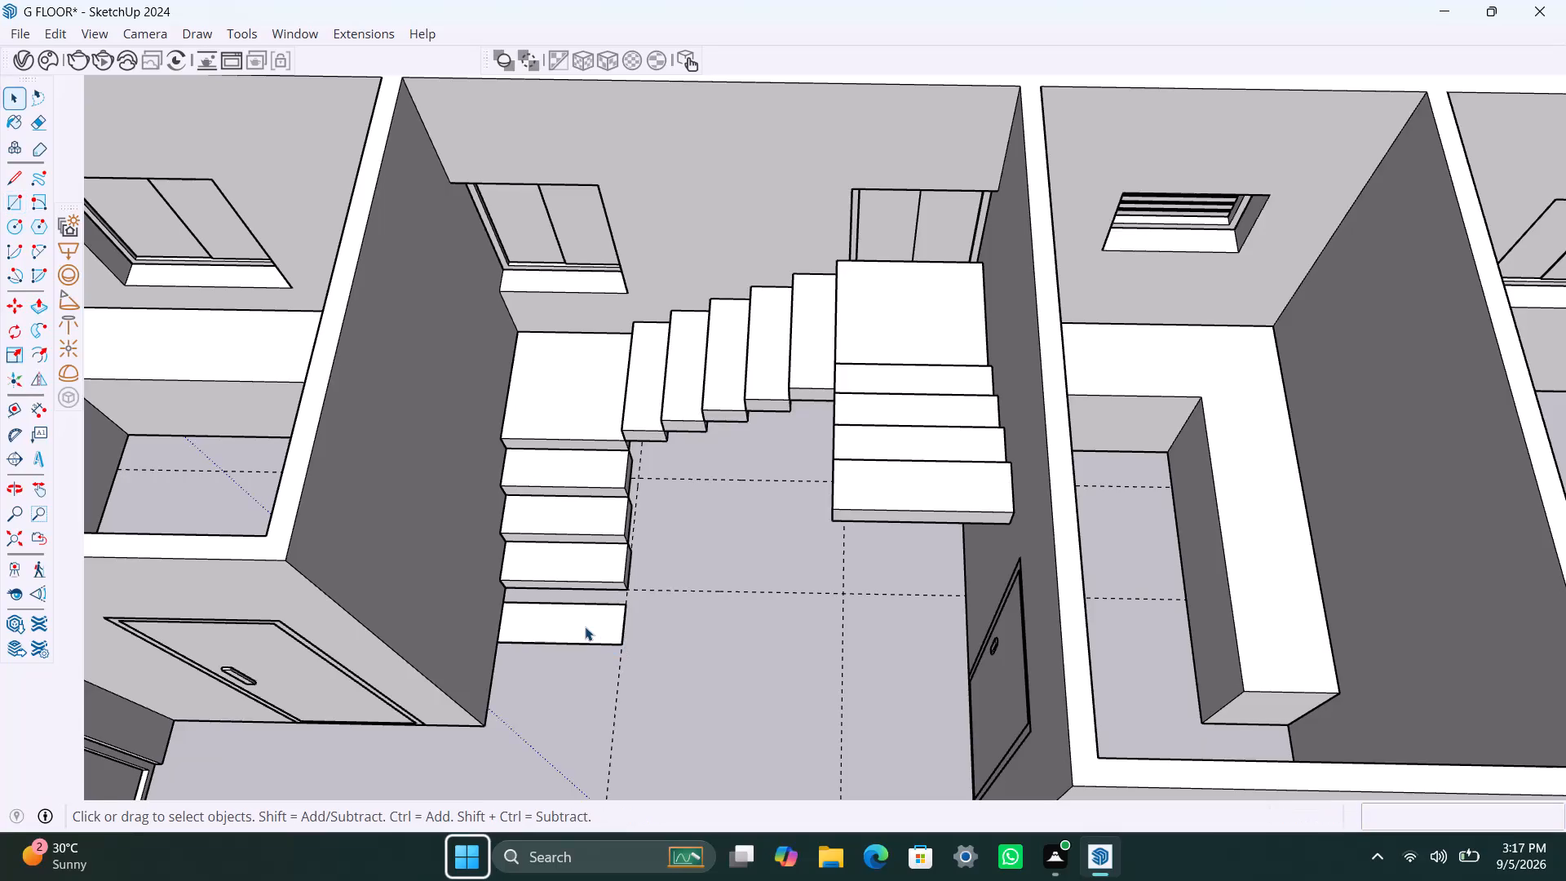
Push/Pull the new floor rectangle up by 6" as an extra step block.
{"action": "double_click", "coordinate": [585, 626]}
{"action": "key", "text": "p"}
{"action": "left_click", "coordinate": [585, 626]}
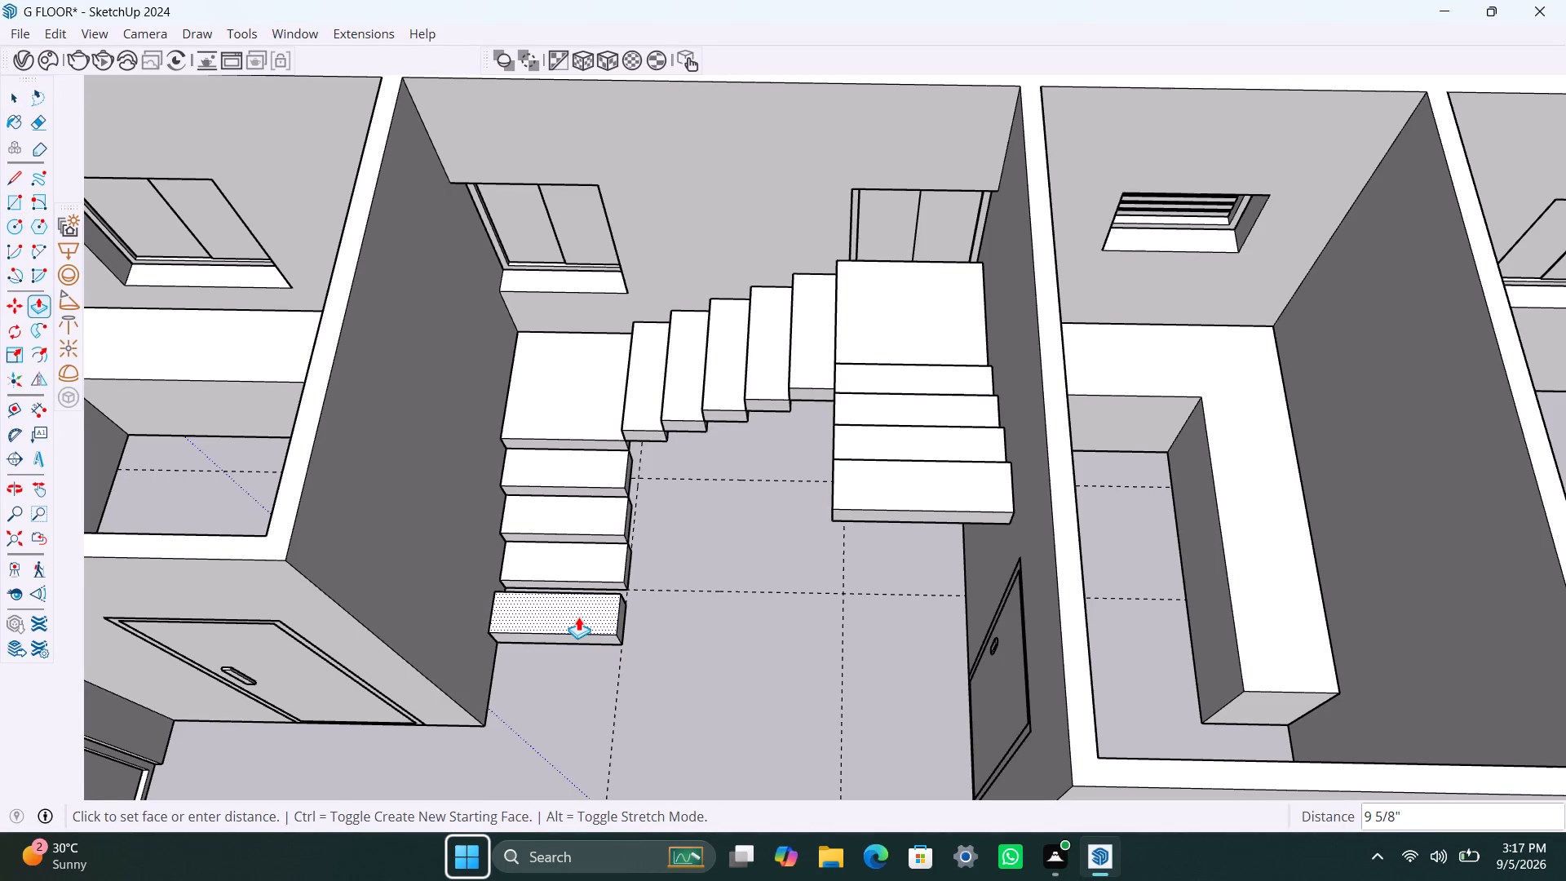
{"action": "key", "text": "6"}
{"action": "key", "text": "shift+quotedbl"}
{"action": "key", "text": "Return"}
{"action": "key", "text": "space"}
{"action": "left_click", "coordinate": [734, 649]}
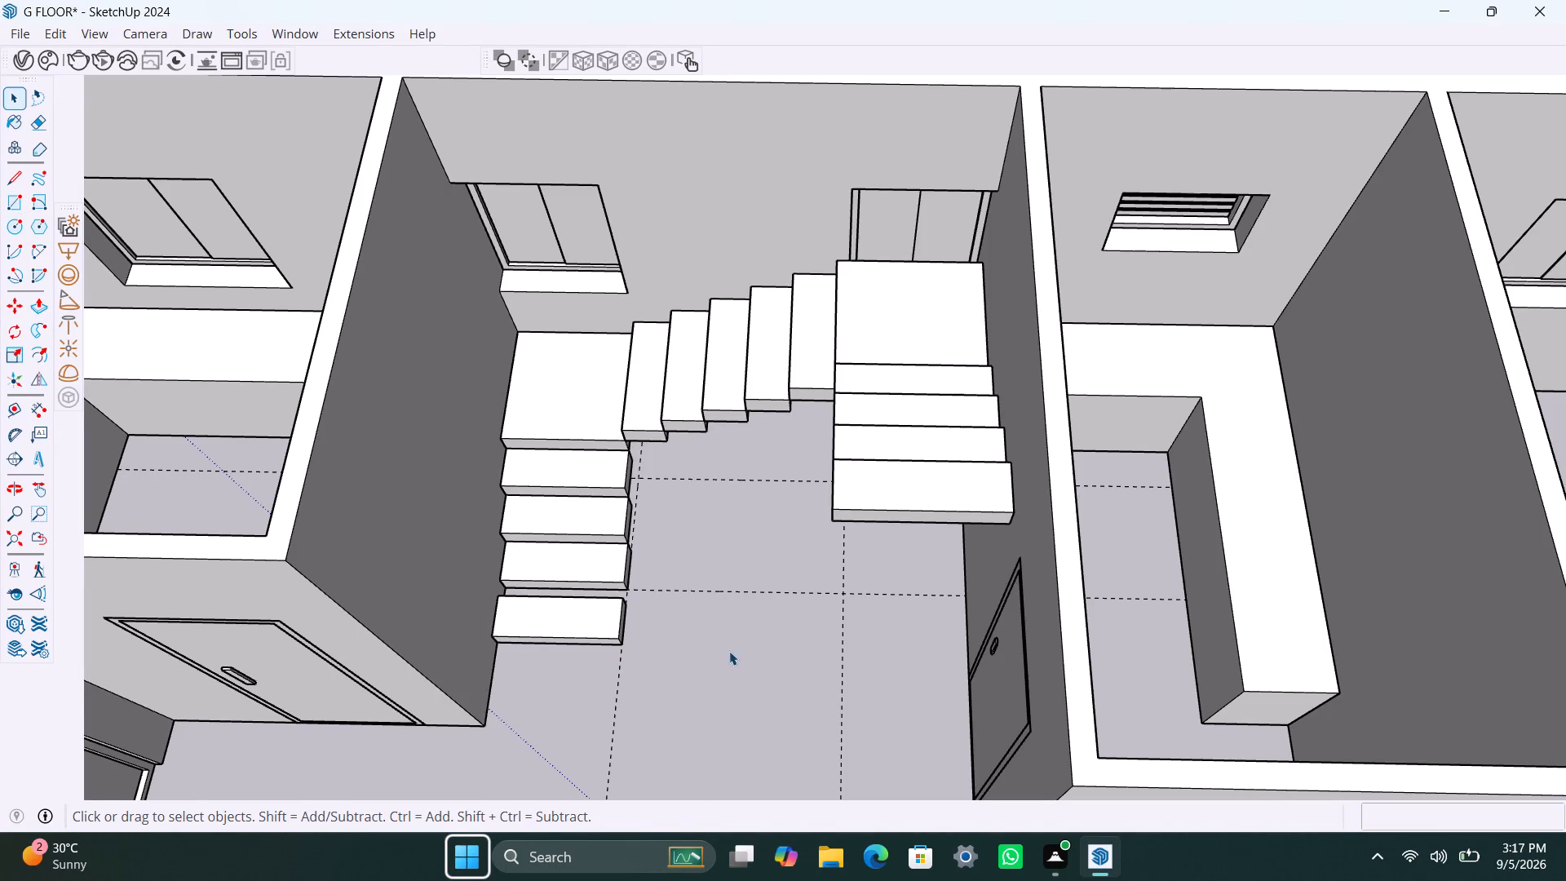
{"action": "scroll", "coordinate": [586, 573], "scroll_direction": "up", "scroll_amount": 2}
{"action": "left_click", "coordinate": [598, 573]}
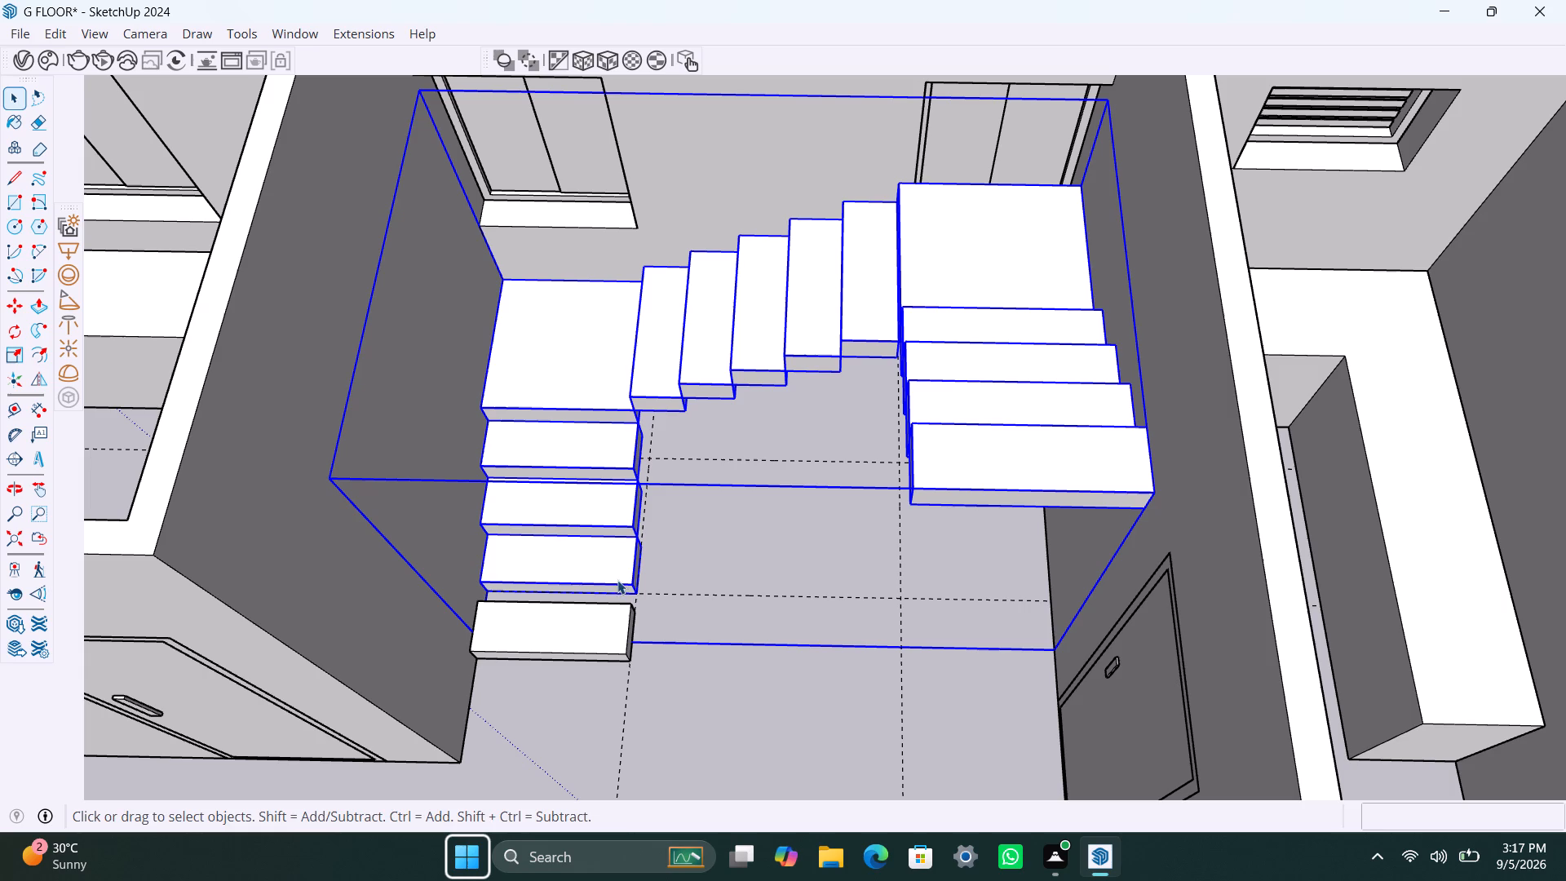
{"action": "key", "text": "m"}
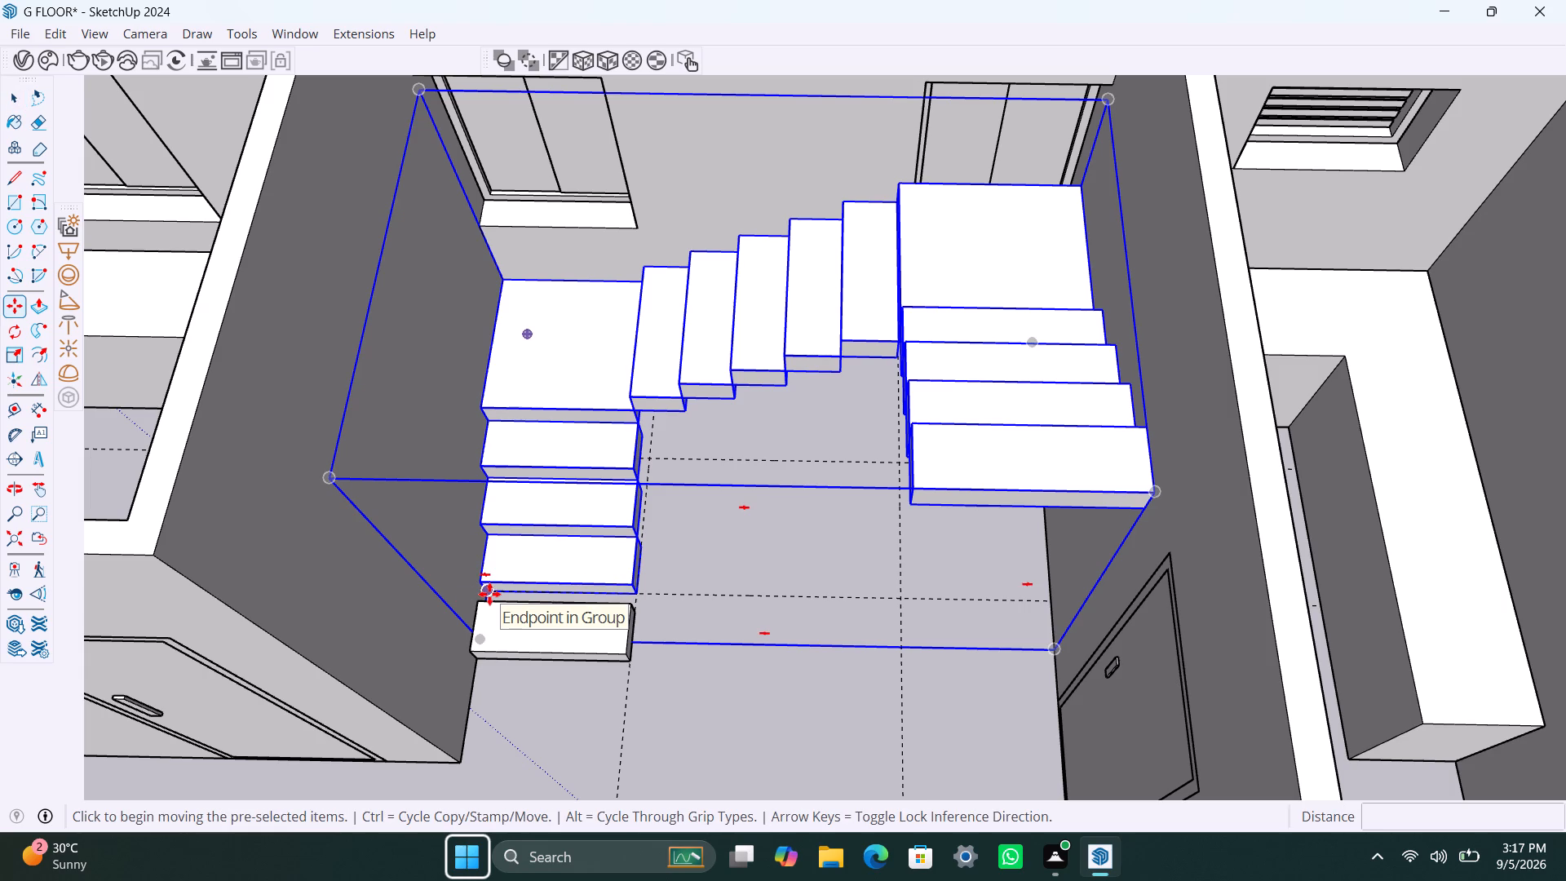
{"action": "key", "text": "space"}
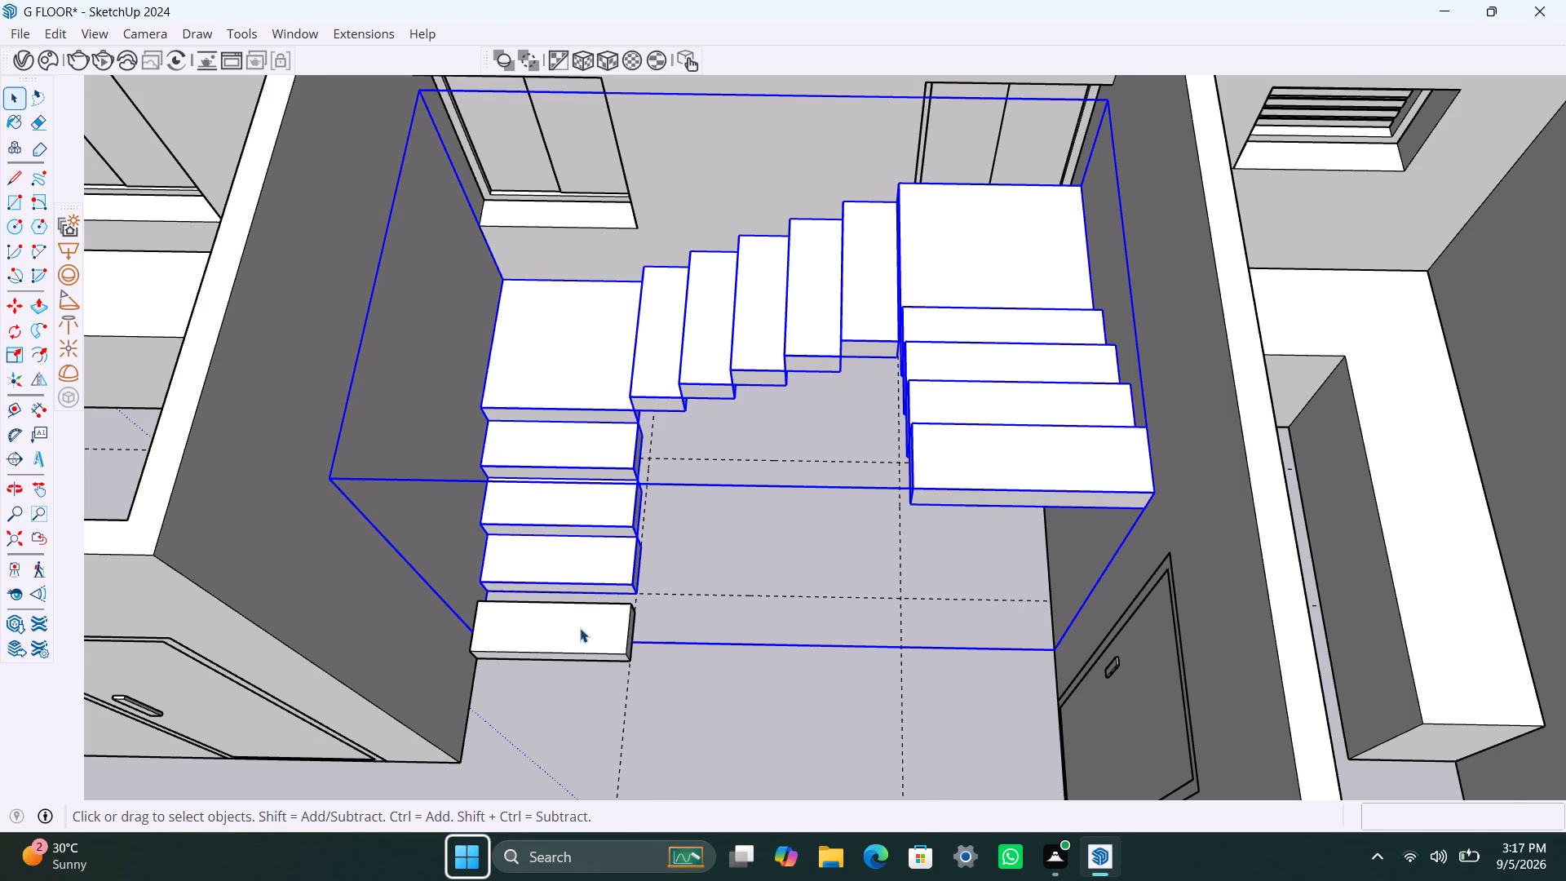
Select all geometry of the new step block and make it a group.
{"action": "scroll", "coordinate": [582, 627], "scroll_direction": "up", "scroll_amount": 4}
{"action": "left_click", "coordinate": [599, 643]}
{"action": "left_click", "coordinate": [784, 637]}
{"action": "left_click", "coordinate": [652, 647]}
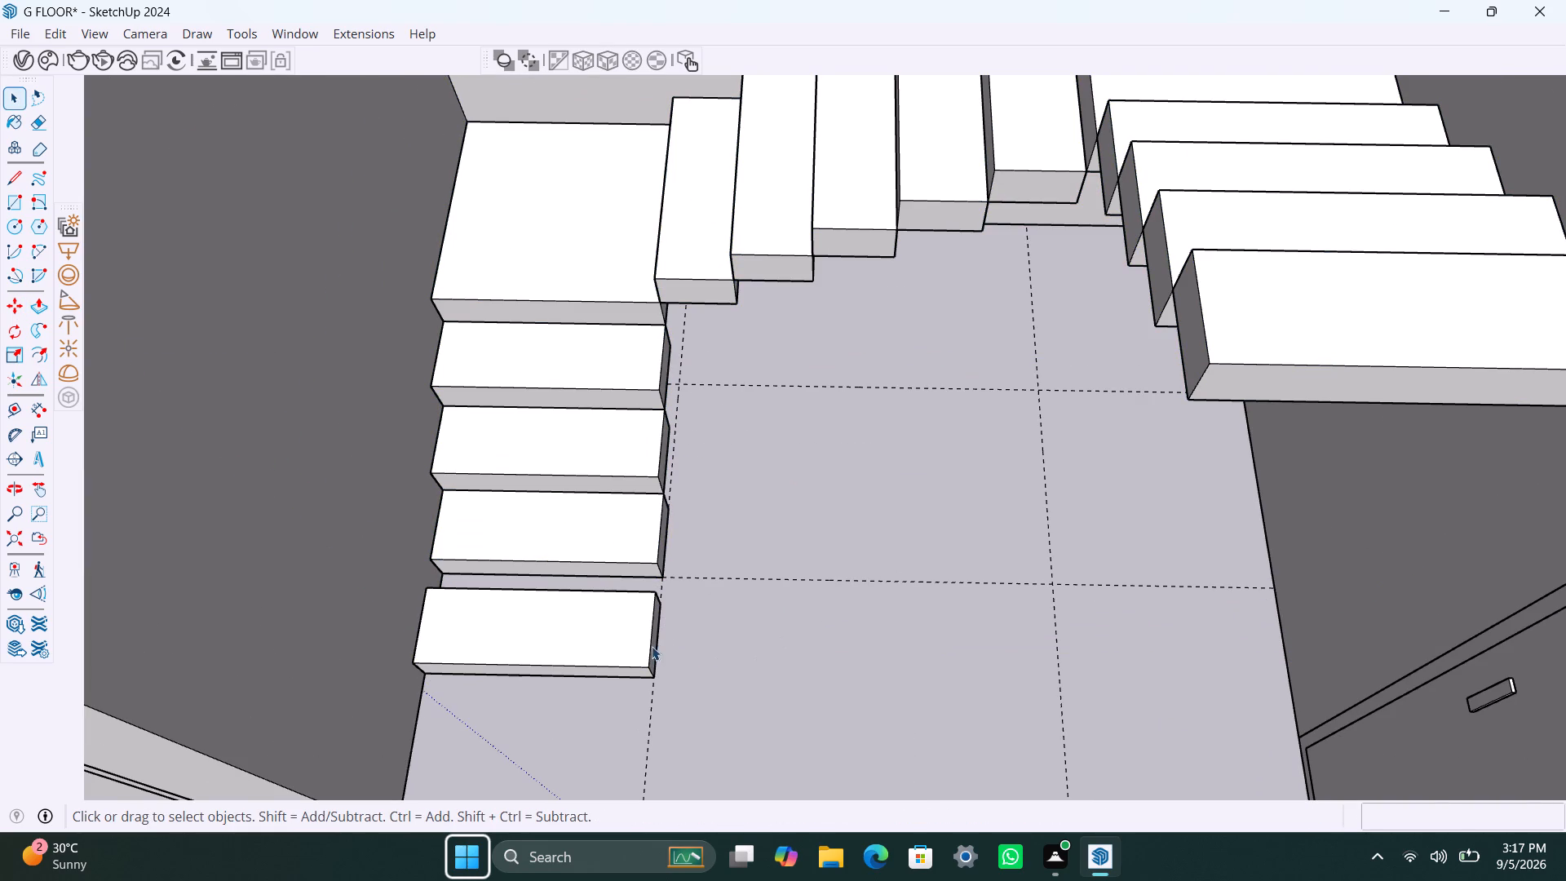
{"action": "double_click", "coordinate": [614, 650]}
{"action": "double_click", "coordinate": [623, 650]}
{"action": "double_click", "coordinate": [626, 650]}
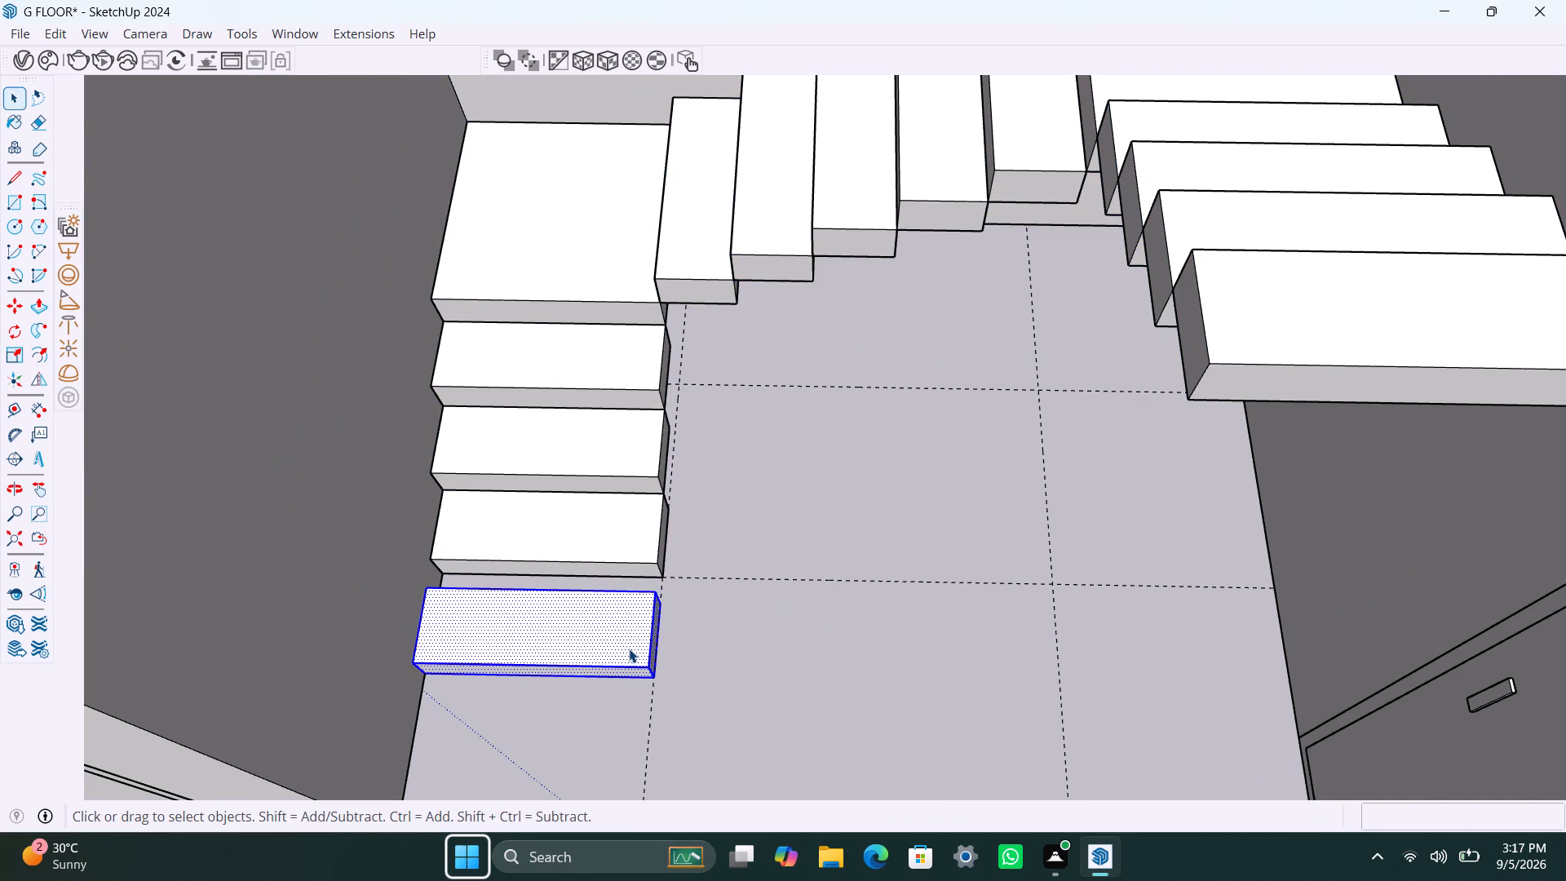
{"action": "right_click", "coordinate": [613, 656]}
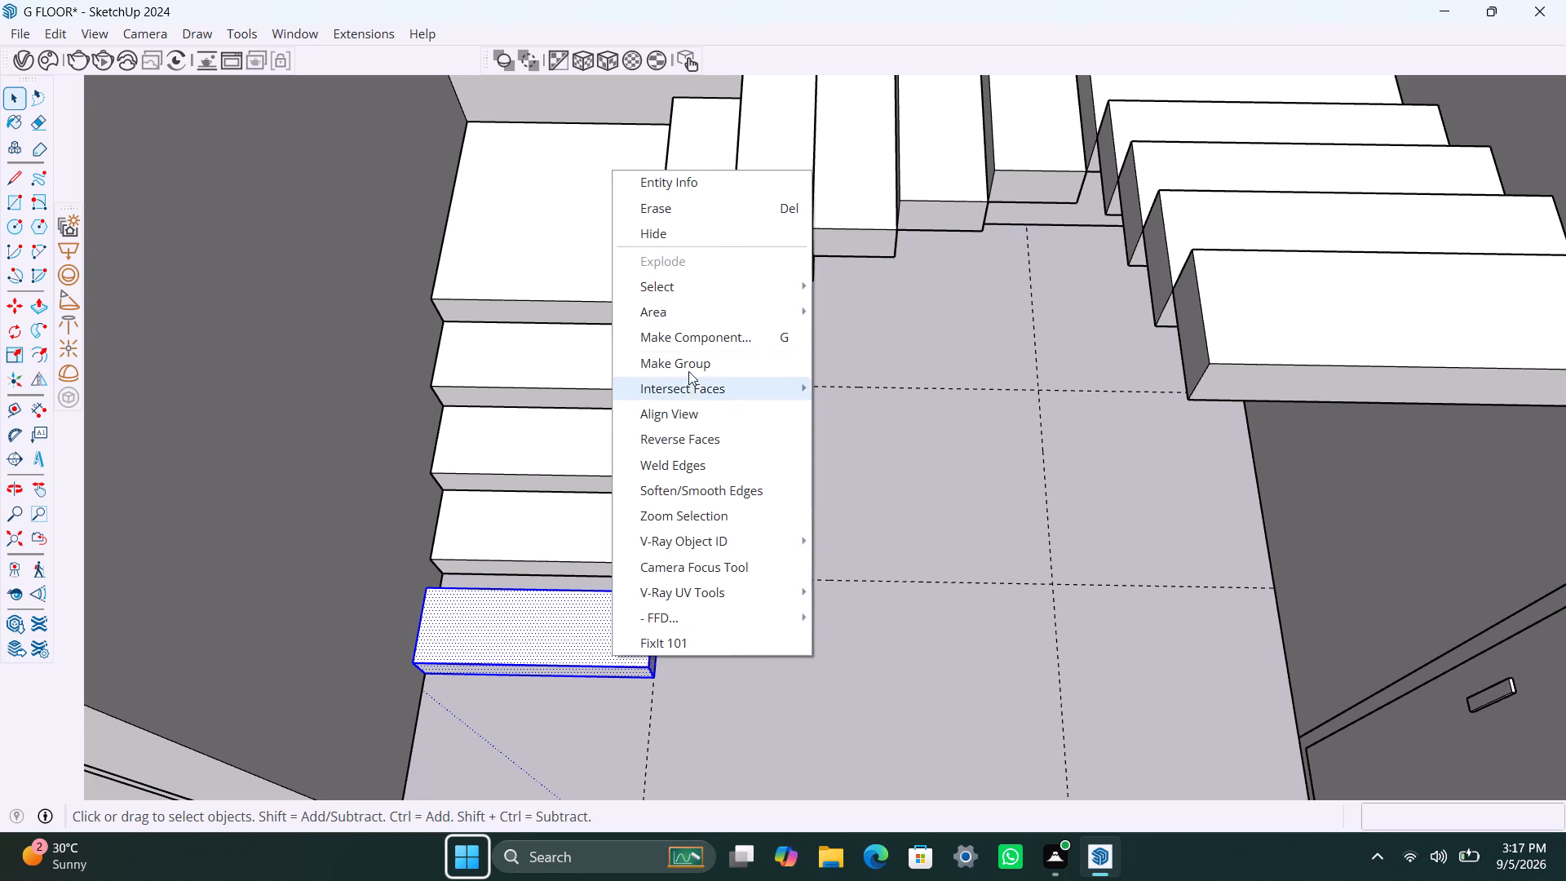
{"action": "left_click", "coordinate": [688, 365]}
Move the new step block against the first flight, matching its back lower corner to the bottom step's front lower corner.
{"action": "left_click", "coordinate": [622, 626]}
{"action": "scroll", "coordinate": [720, 671], "scroll_direction": "up", "scroll_amount": 4}
{"action": "middle_click_drag", "start_coordinate": [784, 711], "coordinate": [683, 715]}
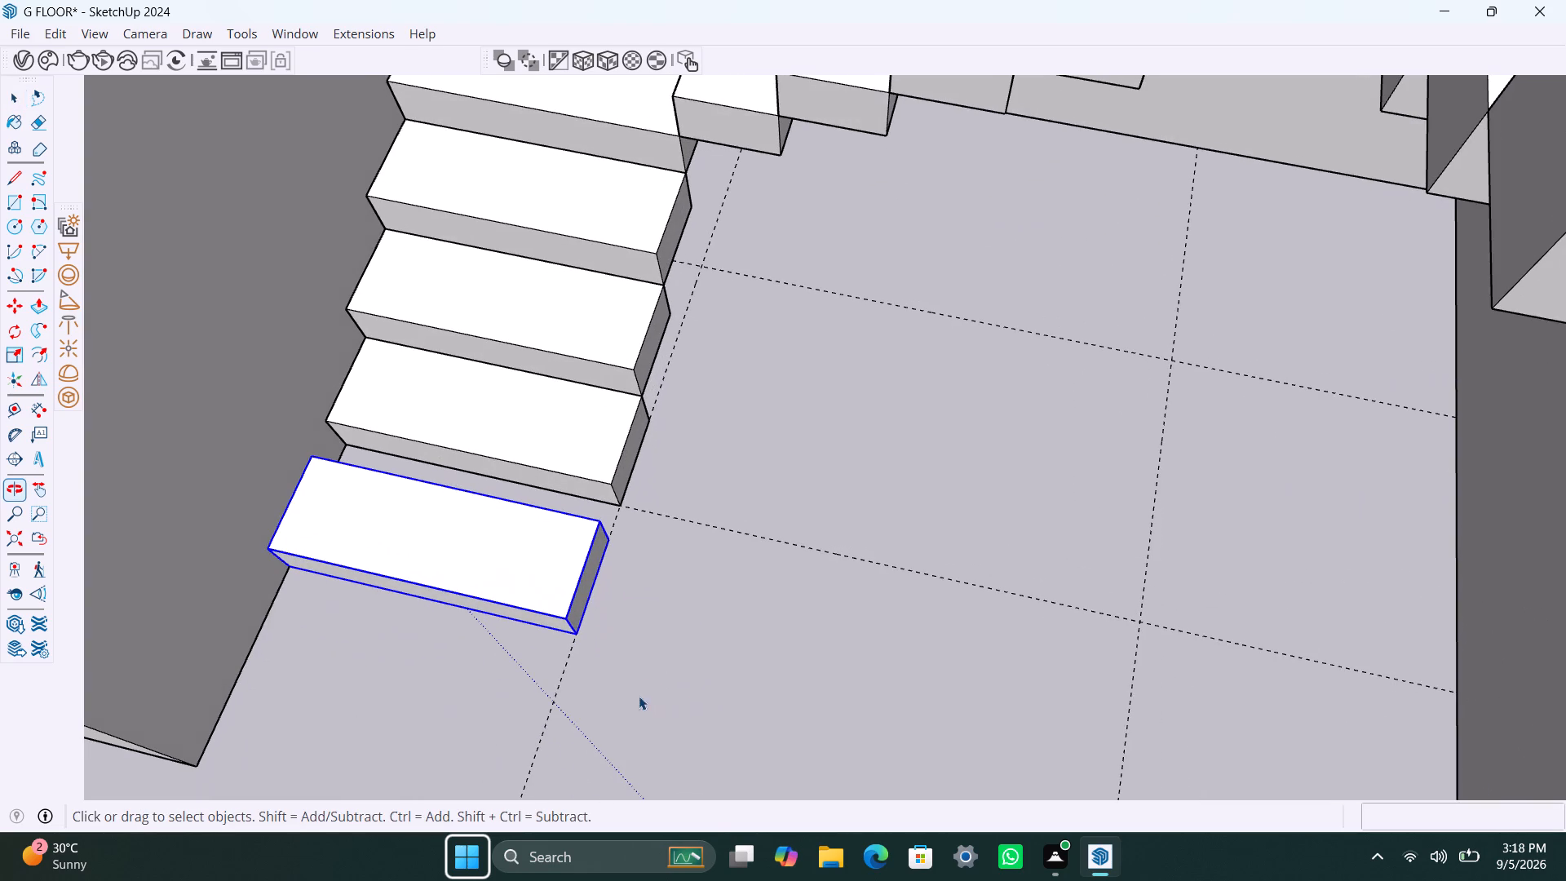
{"action": "key", "text": "p"}
{"action": "key", "text": "space"}
{"action": "key", "text": "m"}
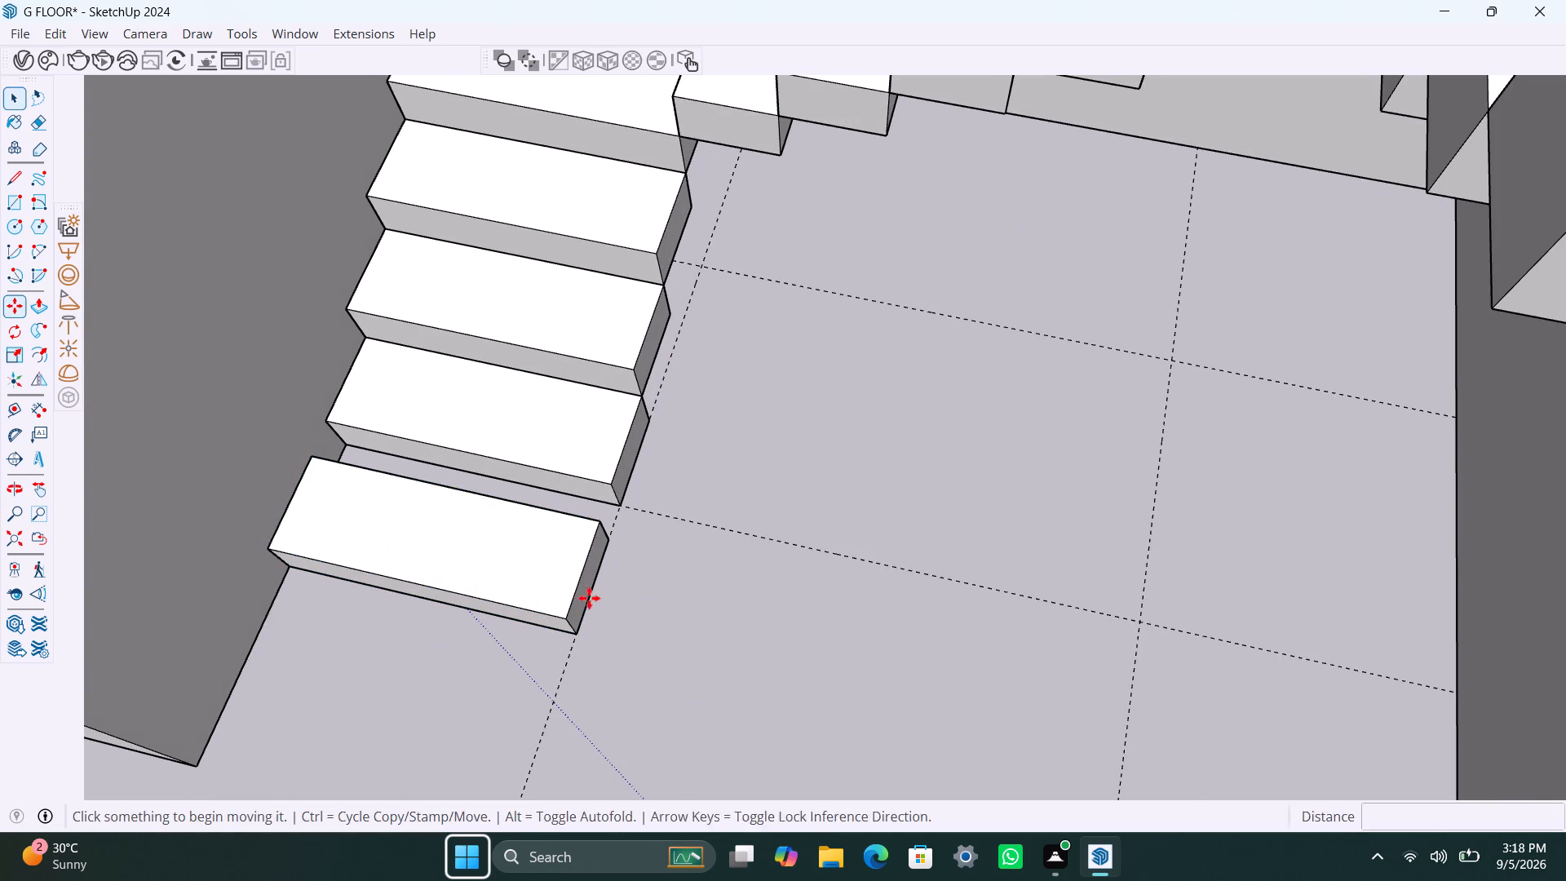
{"action": "key", "text": "space"}
{"action": "key", "text": "m"}
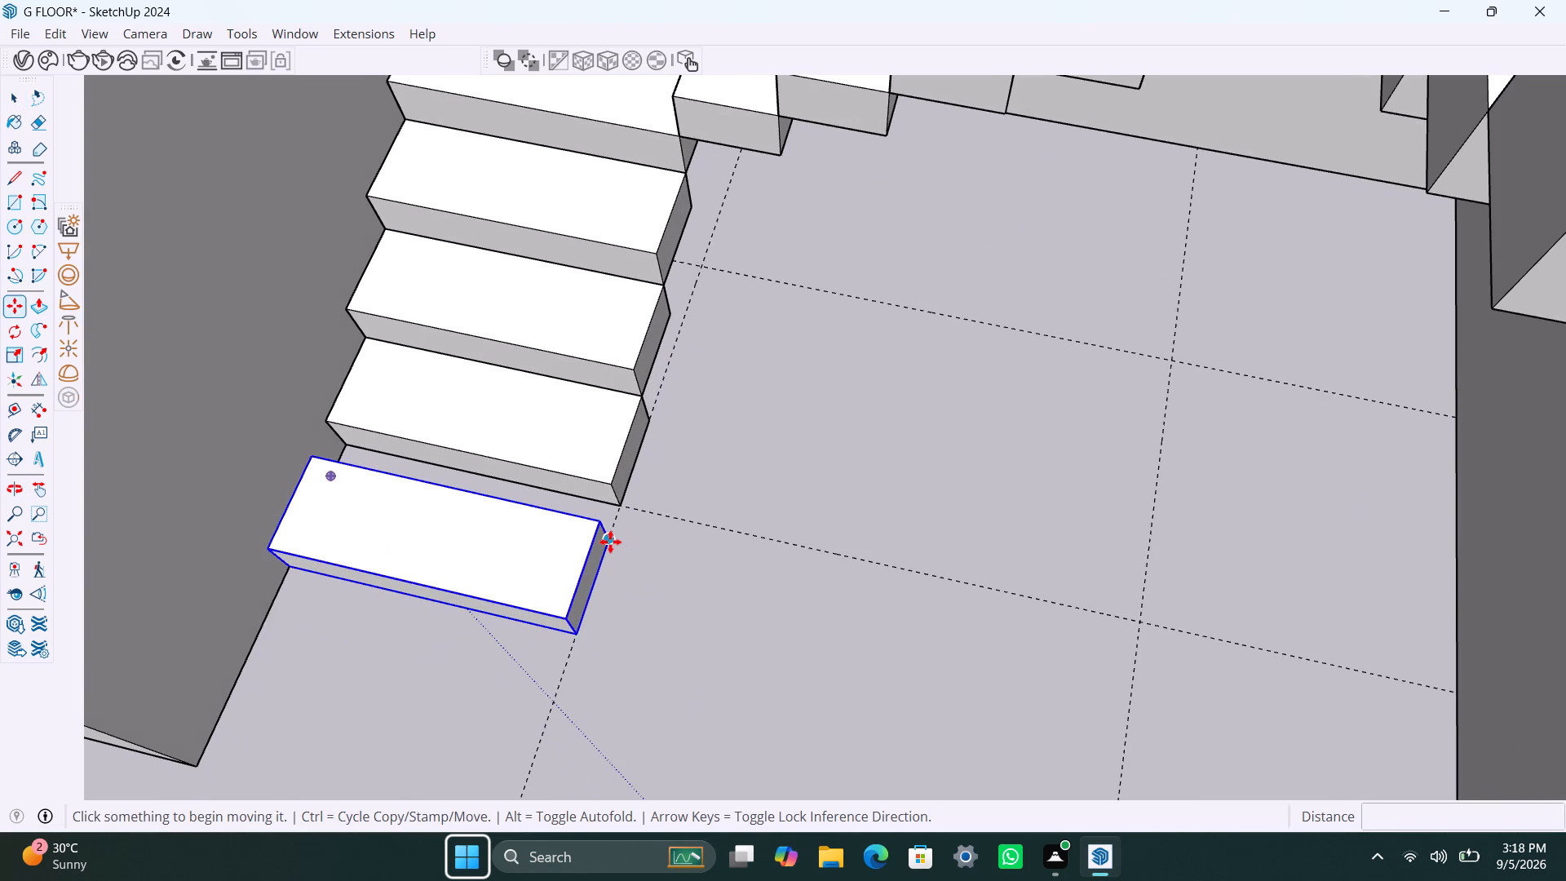
{"action": "left_click", "coordinate": [610, 542]}
{"action": "left_click", "coordinate": [621, 507]}
{"action": "key", "text": "space"}
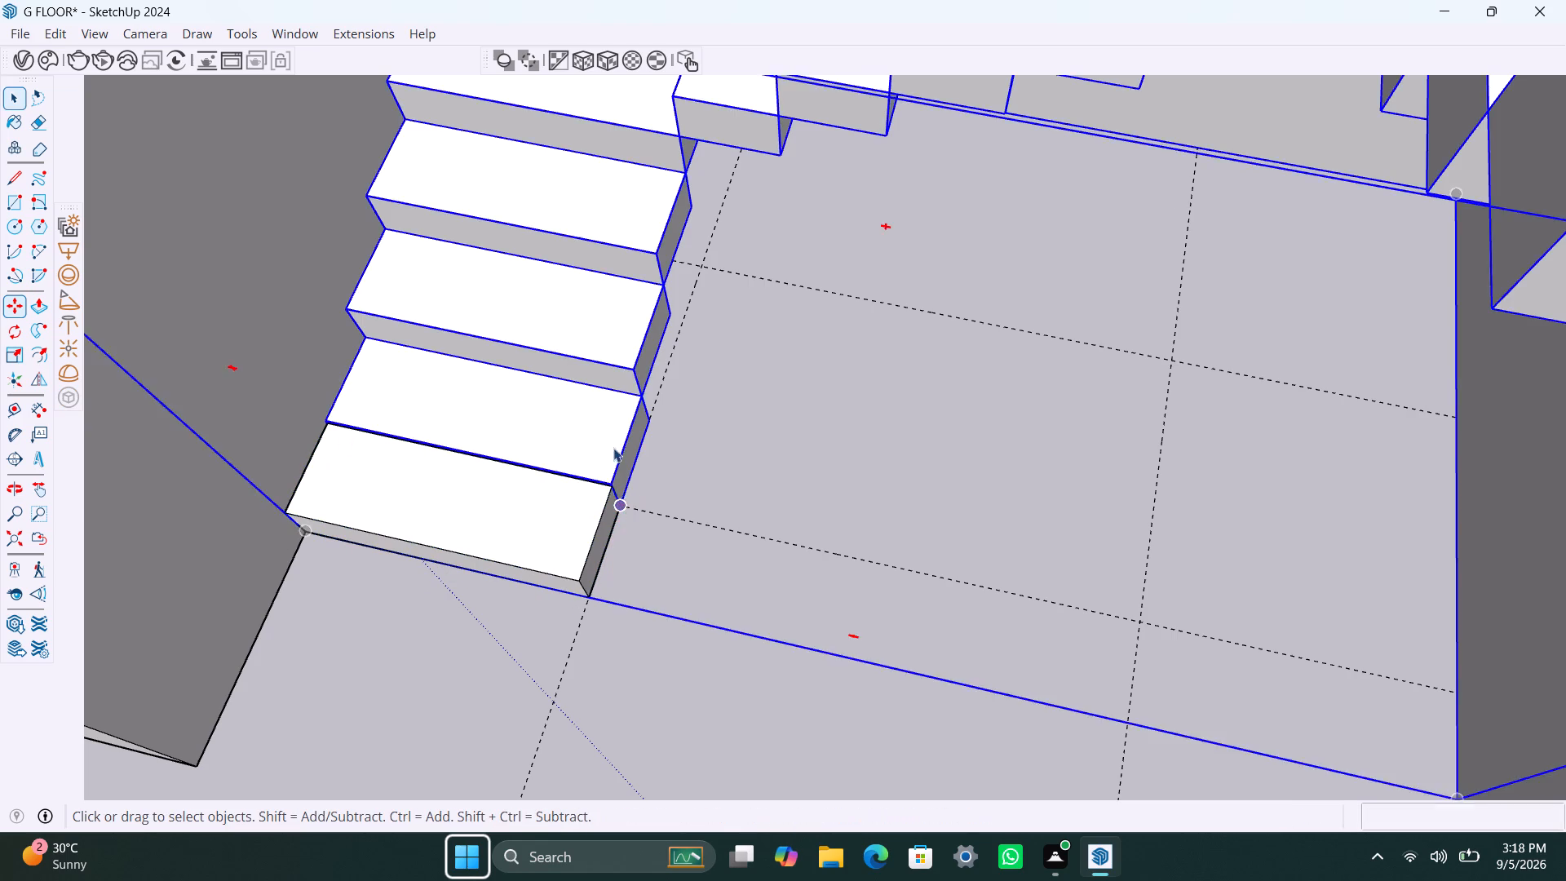
Move the staircase group up onto the new block, placing its bottom step's lower corner on the block's top back corner.
{"action": "left_click", "coordinate": [611, 444]}
{"action": "key", "text": "m"}
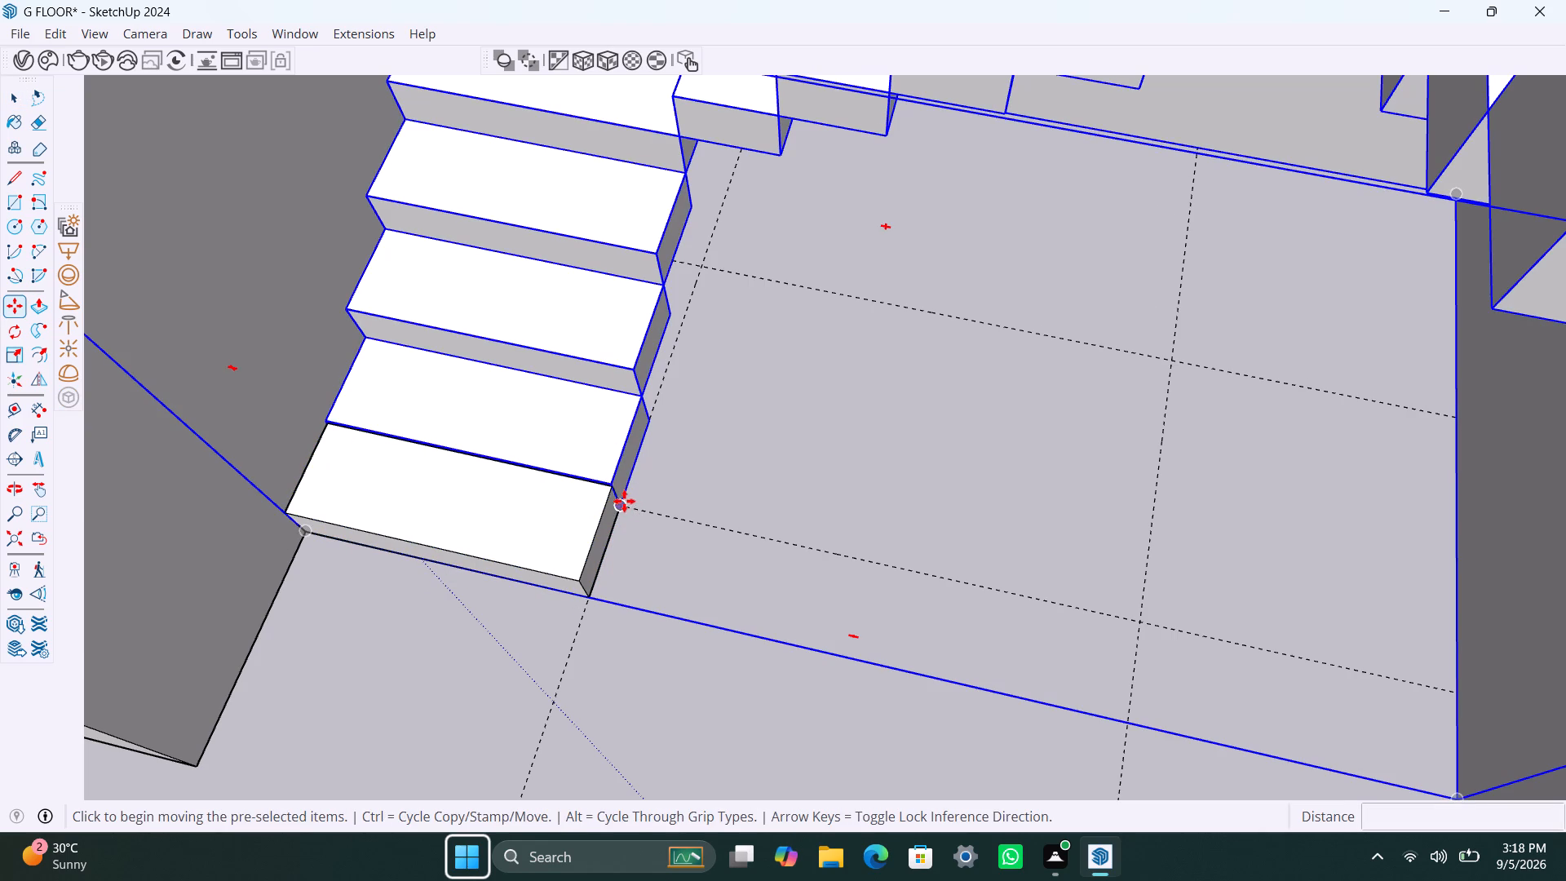
{"action": "left_click", "coordinate": [624, 500]}
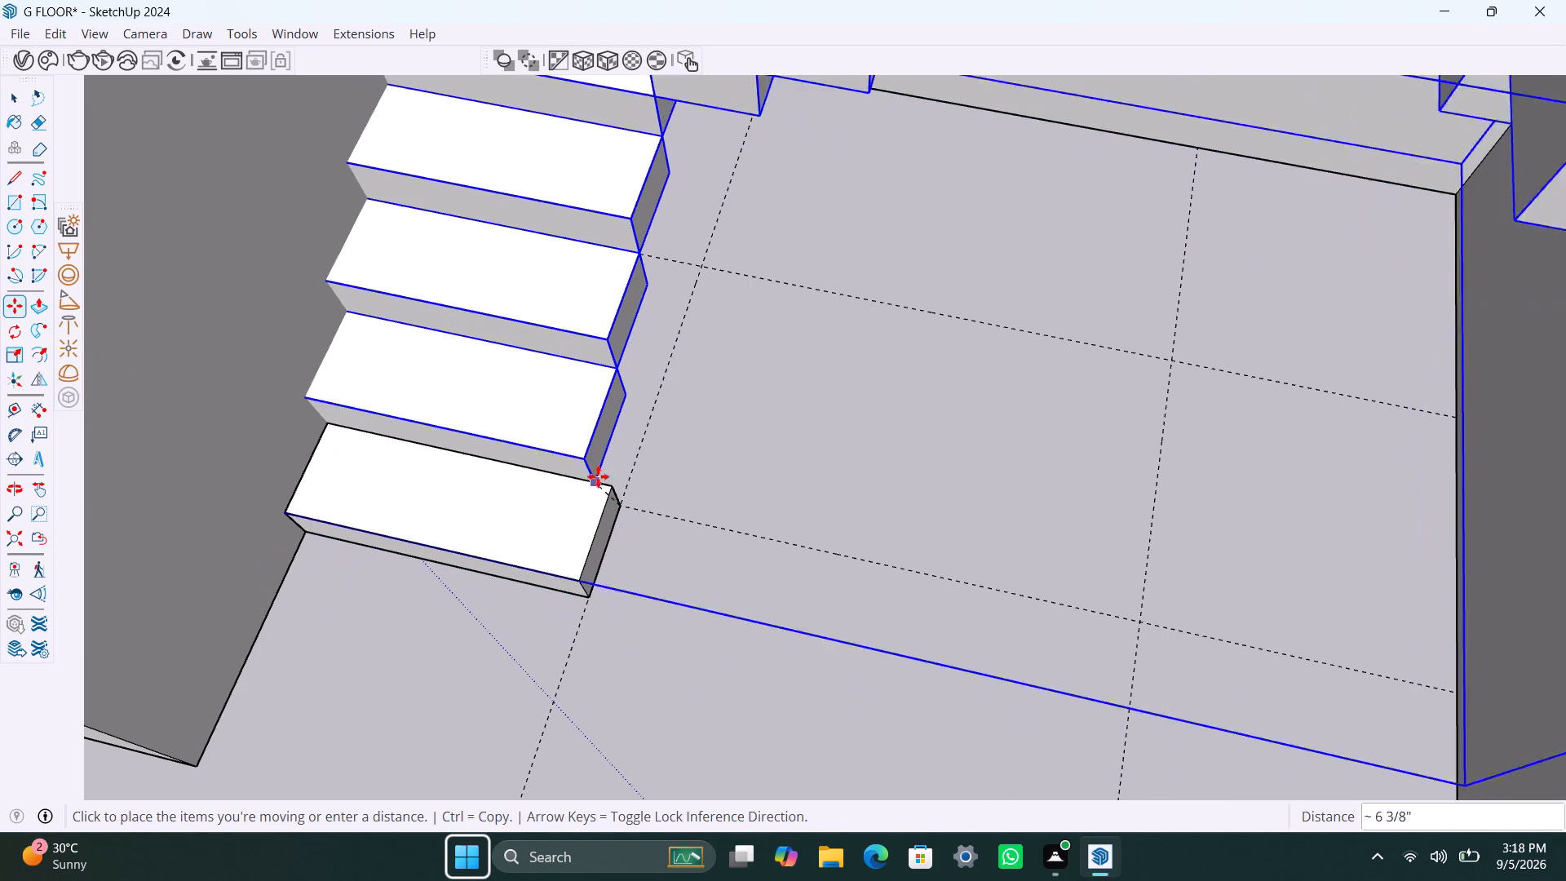
{"action": "left_click", "coordinate": [613, 486]}
{"action": "key", "text": "space"}
Inside the staircase group, copy the third flight's top step about 1' 1 11/16" onward as the next higher step.
{"action": "scroll", "coordinate": [849, 533], "scroll_direction": "down", "scroll_amount": 15}
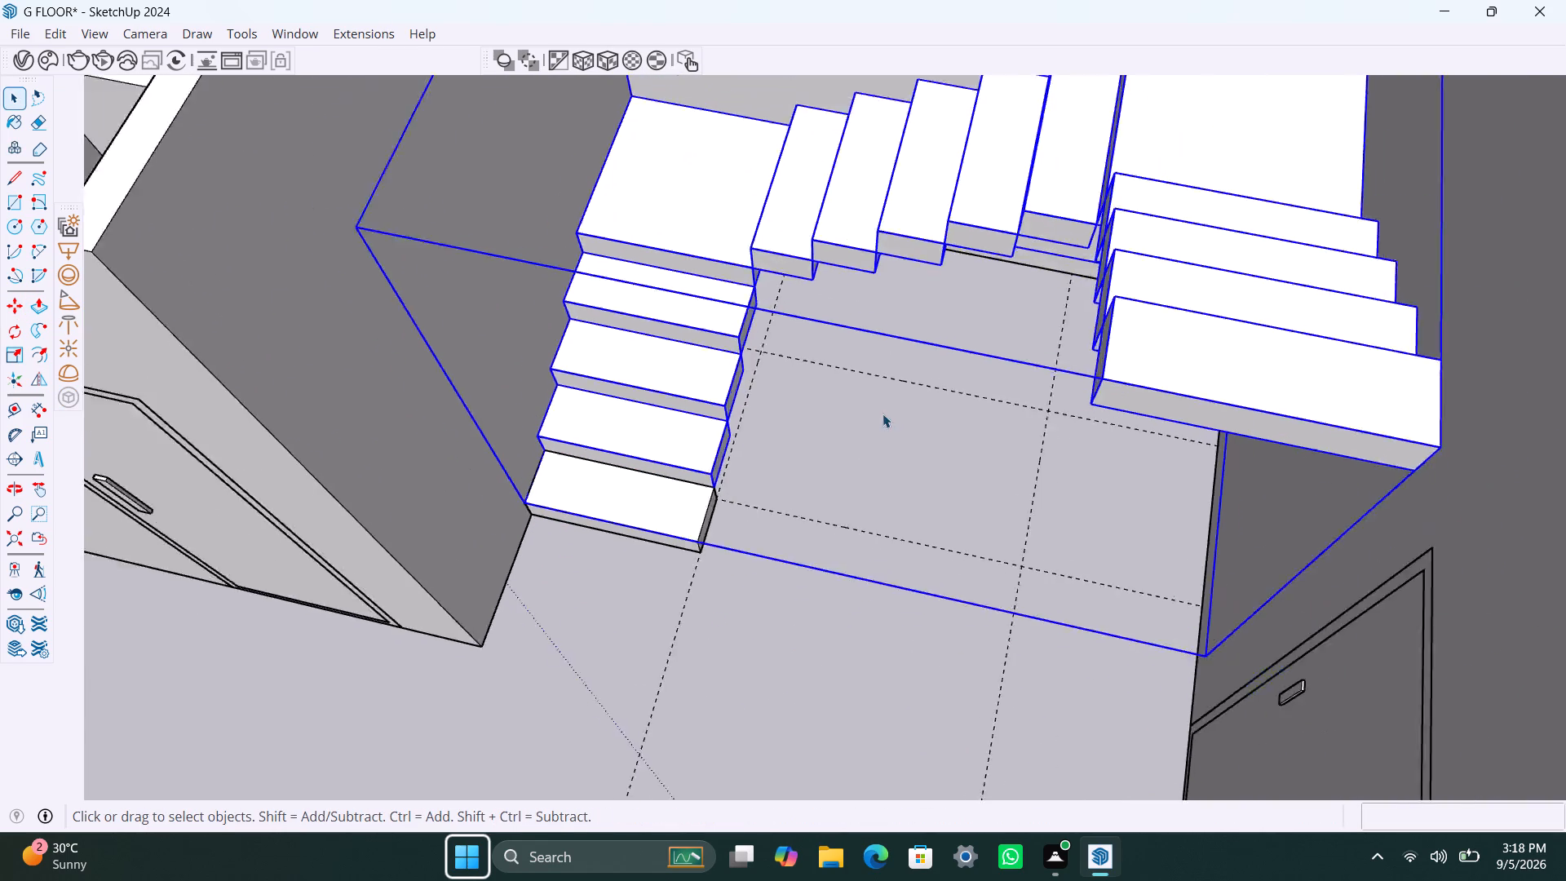
{"action": "key", "text": "space"}
{"action": "scroll", "coordinate": [1166, 421], "scroll_direction": "down", "scroll_amount": 10}
{"action": "middle_click_drag", "start_coordinate": [1047, 528], "coordinate": [545, 552]}
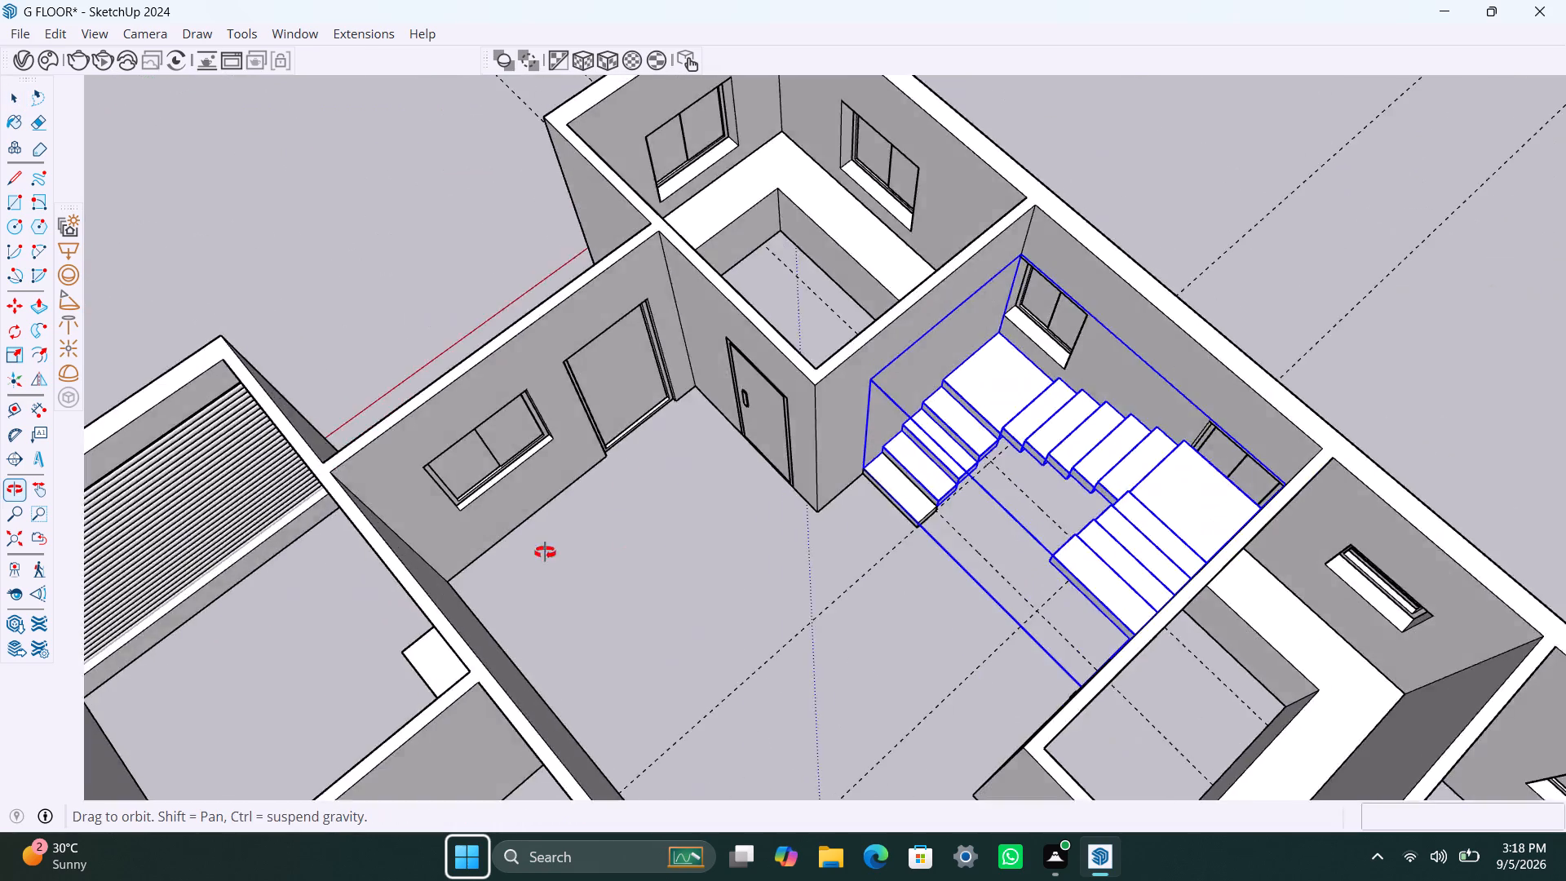
{"action": "middle_click_drag", "start_coordinate": [545, 552], "coordinate": [219, 552]}
{"action": "middle_click_drag", "start_coordinate": [1187, 617], "coordinate": [580, 665]}
{"action": "scroll", "coordinate": [1176, 626], "scroll_direction": "down", "scroll_amount": 1}
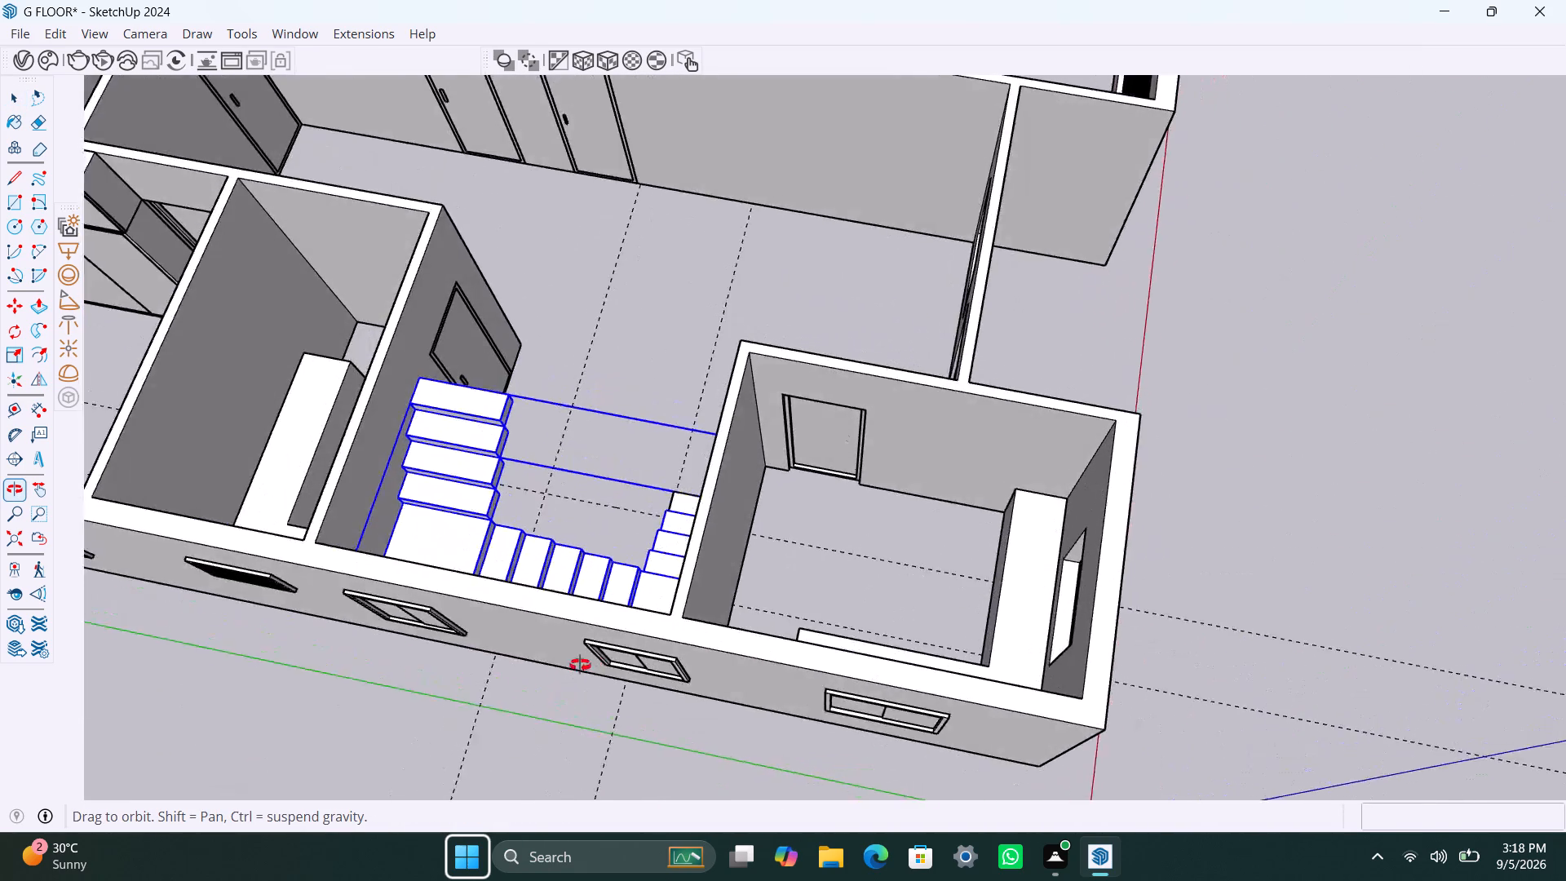
{"action": "middle_click_drag", "start_coordinate": [580, 665], "coordinate": [650, 669]}
{"action": "scroll", "coordinate": [542, 564], "scroll_direction": "up", "scroll_amount": 2}
{"action": "left_click", "coordinate": [676, 507]}
{"action": "scroll", "coordinate": [728, 515], "scroll_direction": "up", "scroll_amount": 3}
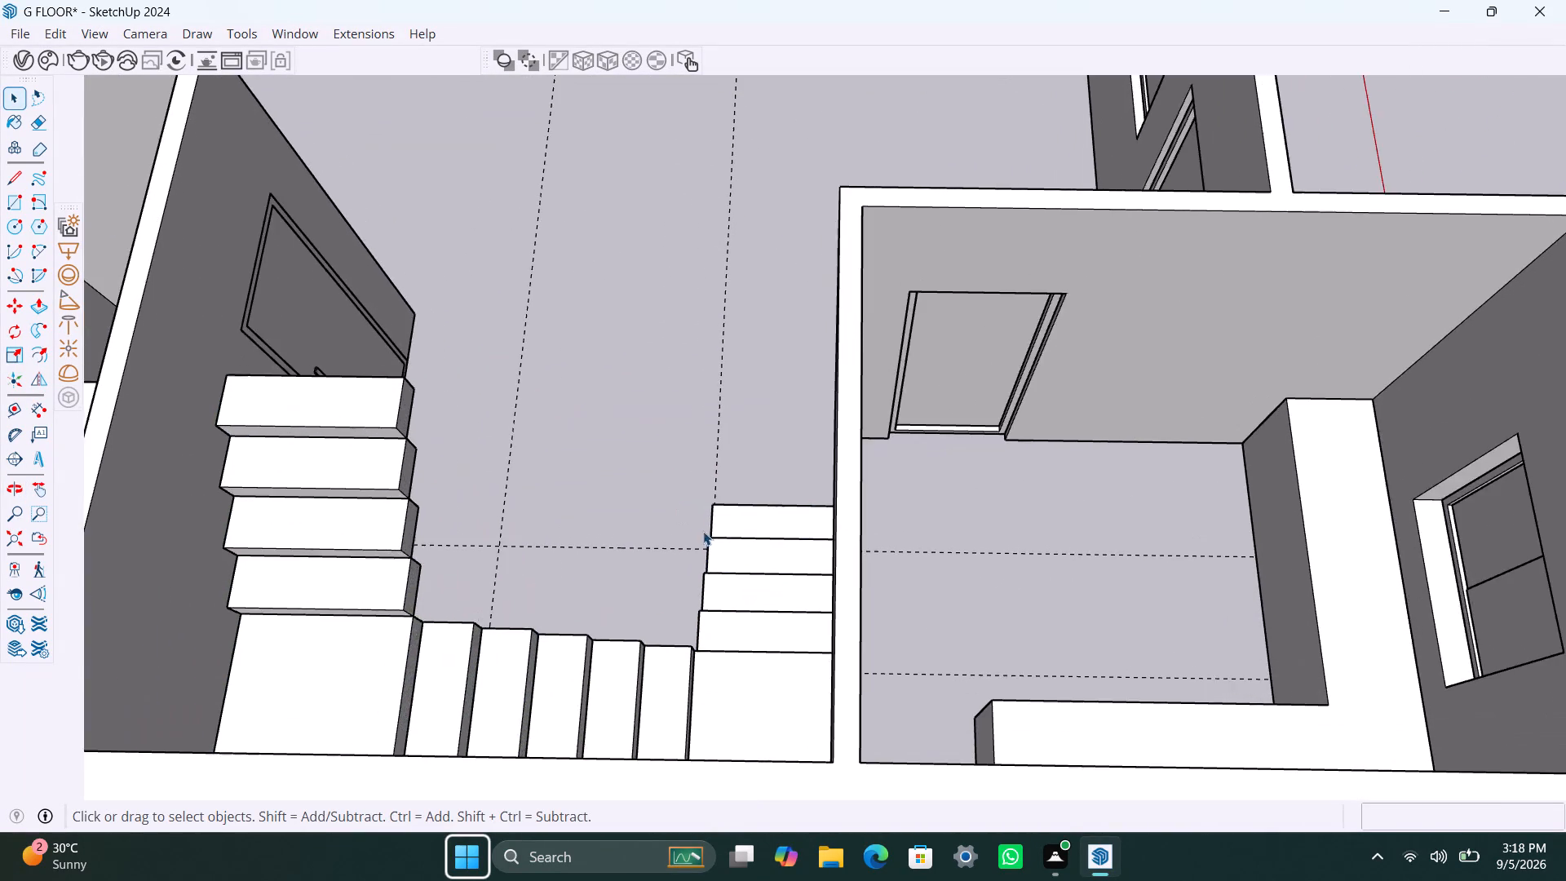
{"action": "scroll", "coordinate": [651, 472], "scroll_direction": "down", "scroll_amount": 7}
{"action": "middle_click_drag", "start_coordinate": [605, 491], "coordinate": [693, 504]}
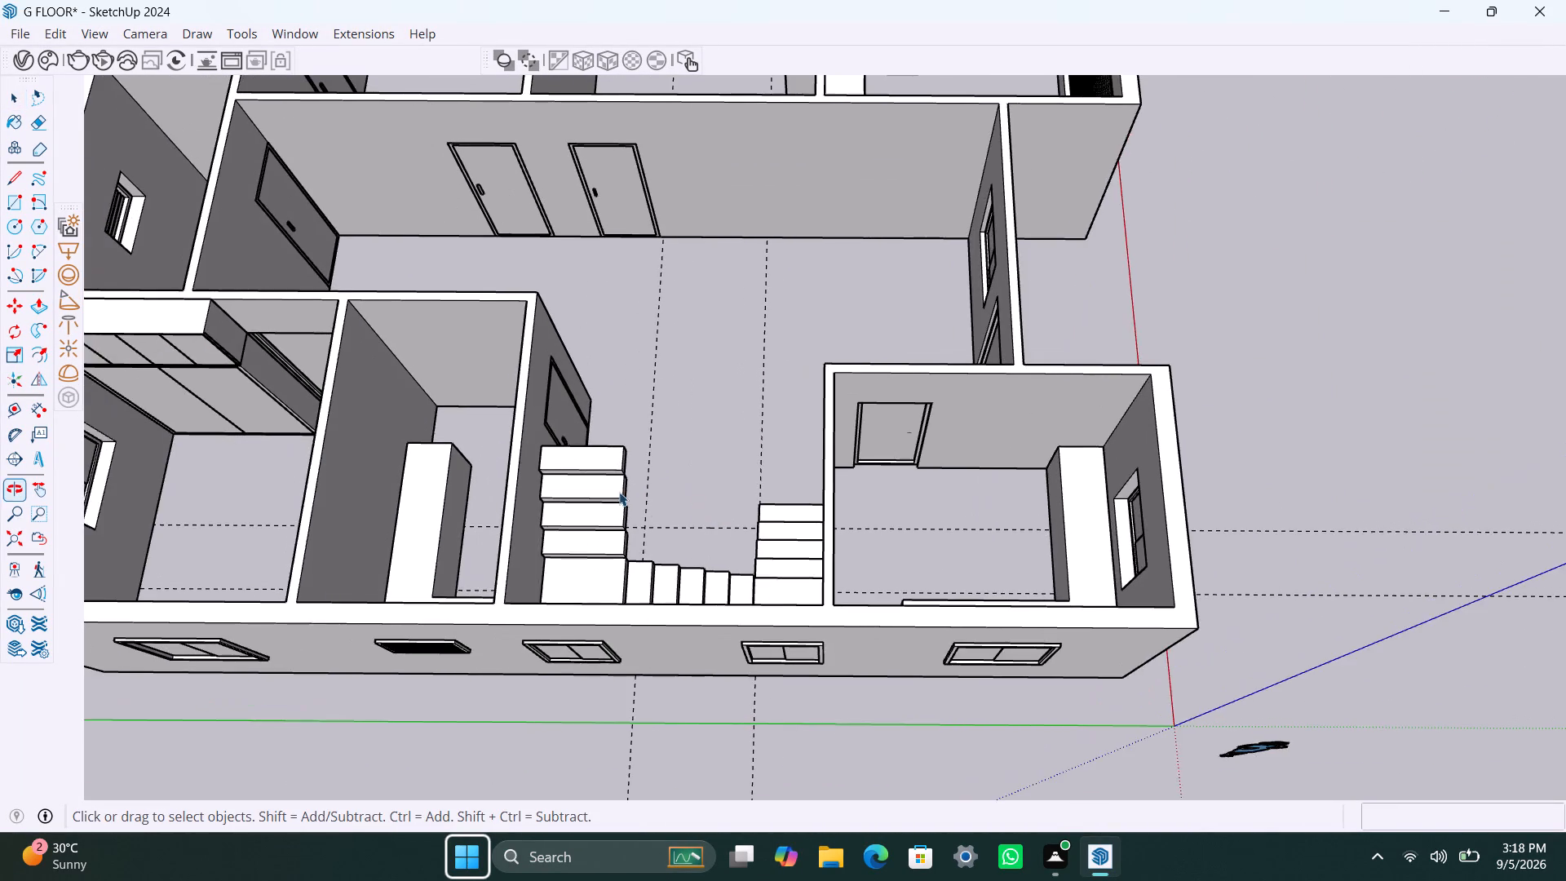
{"action": "scroll", "coordinate": [620, 489], "scroll_direction": "up", "scroll_amount": 5}
{"action": "left_click", "coordinate": [557, 448]}
{"action": "scroll", "coordinate": [595, 448], "scroll_direction": "up", "scroll_amount": 2}
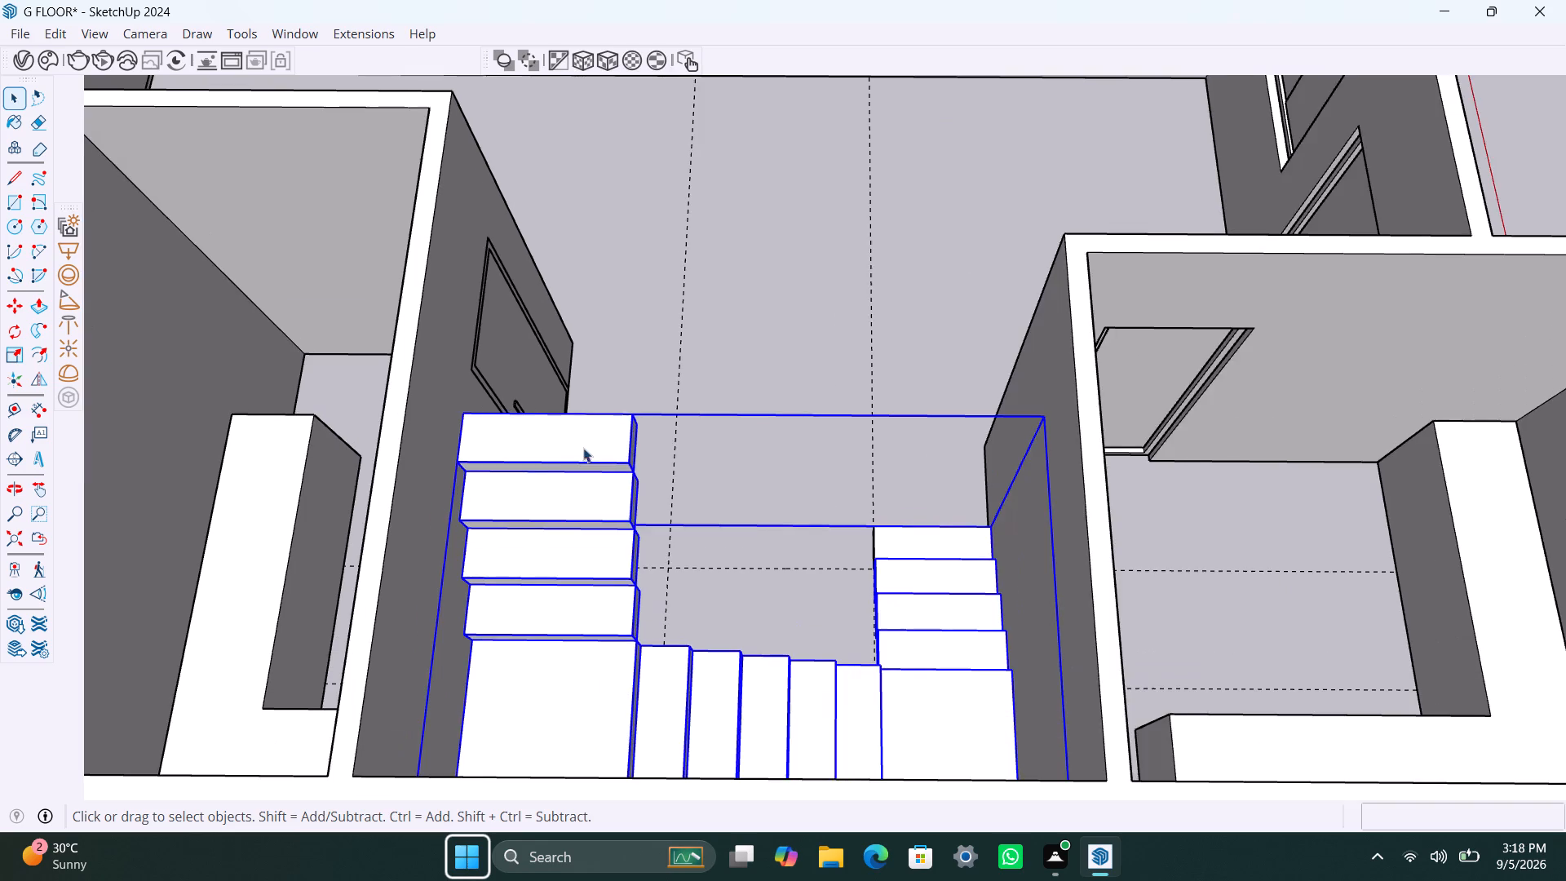
{"action": "double_click", "coordinate": [574, 444]}
{"action": "left_click", "coordinate": [584, 445]}
{"action": "key", "text": "m"}
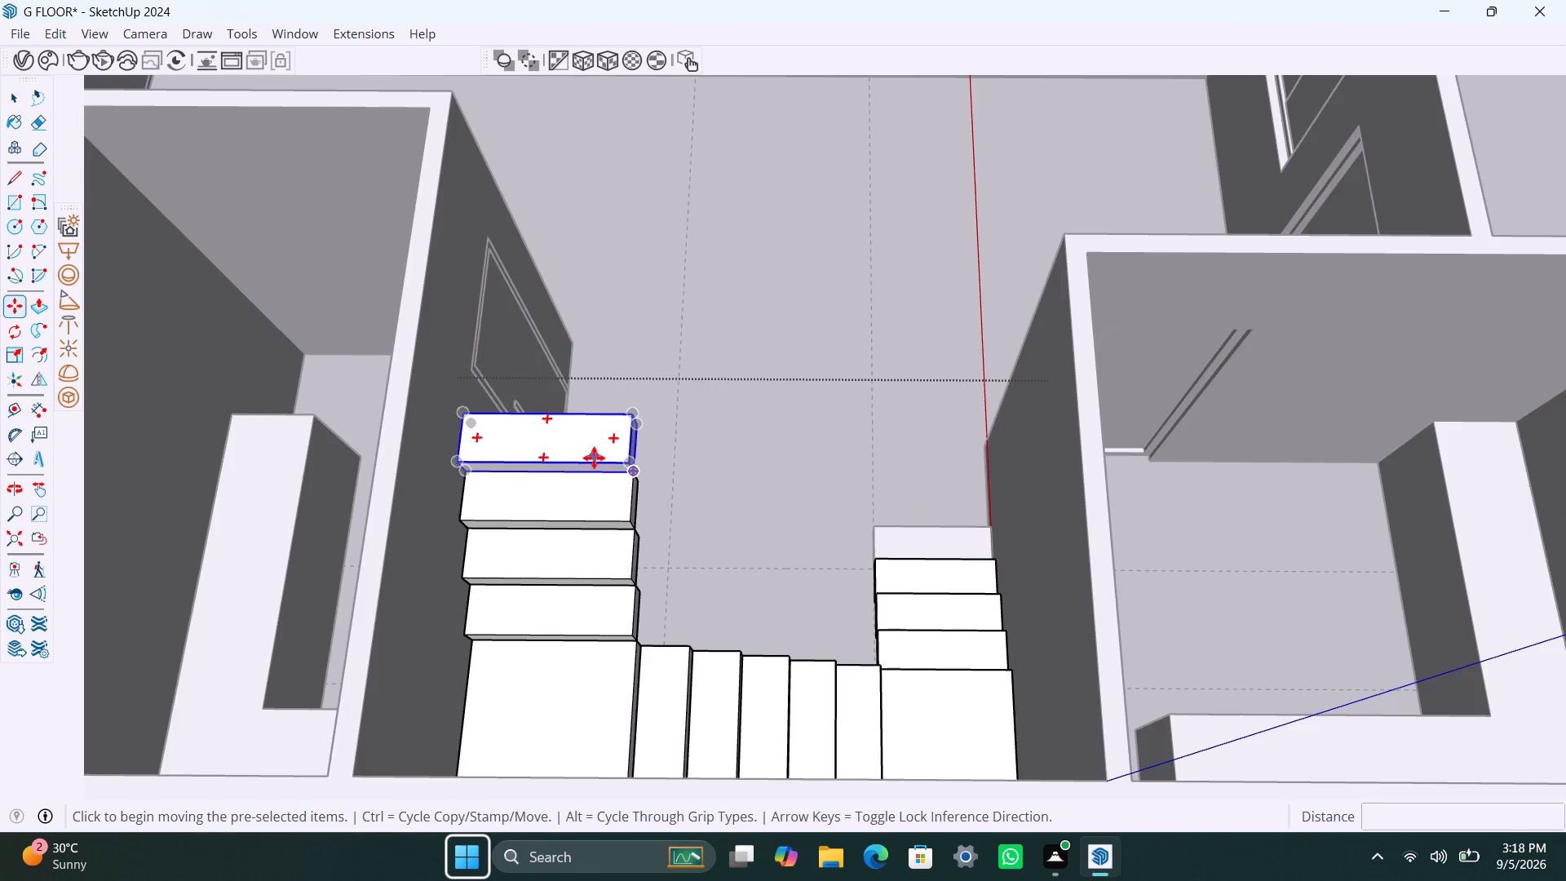
{"action": "left_click", "coordinate": [636, 480]}
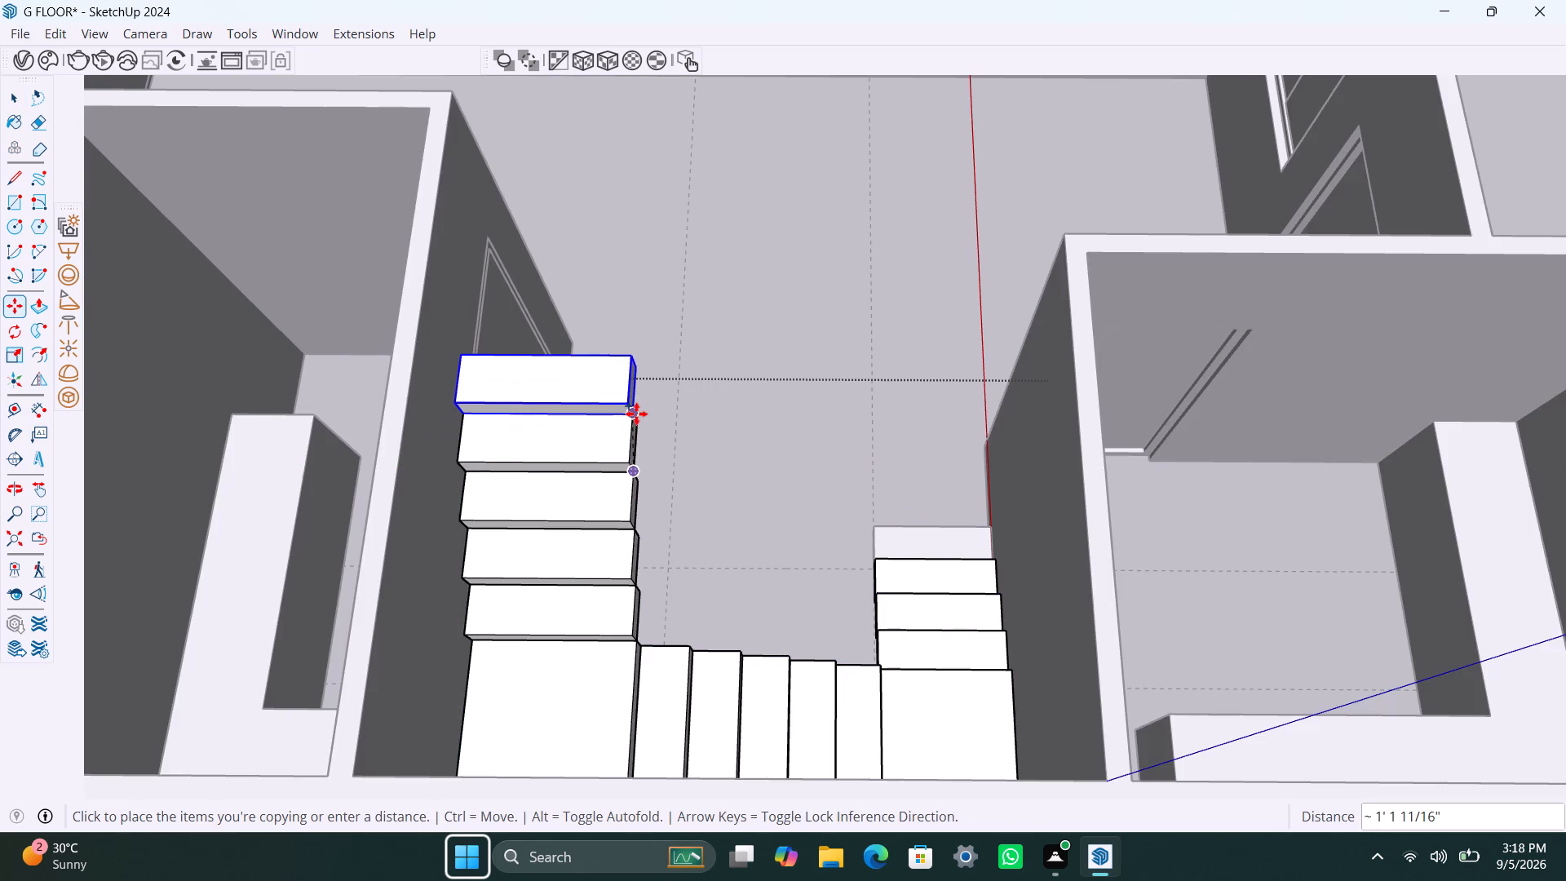
{"action": "left_click", "coordinate": [636, 414]}
{"action": "key", "text": "space"}
{"action": "left_click", "coordinate": [718, 319]}
Examine the extended staircase from several sides, checking all three flights against the surrounding walls and floor.
{"action": "scroll", "coordinate": [775, 334], "scroll_direction": "down", "scroll_amount": 13}
{"action": "middle_click_drag", "start_coordinate": [817, 467], "coordinate": [661, 493]}
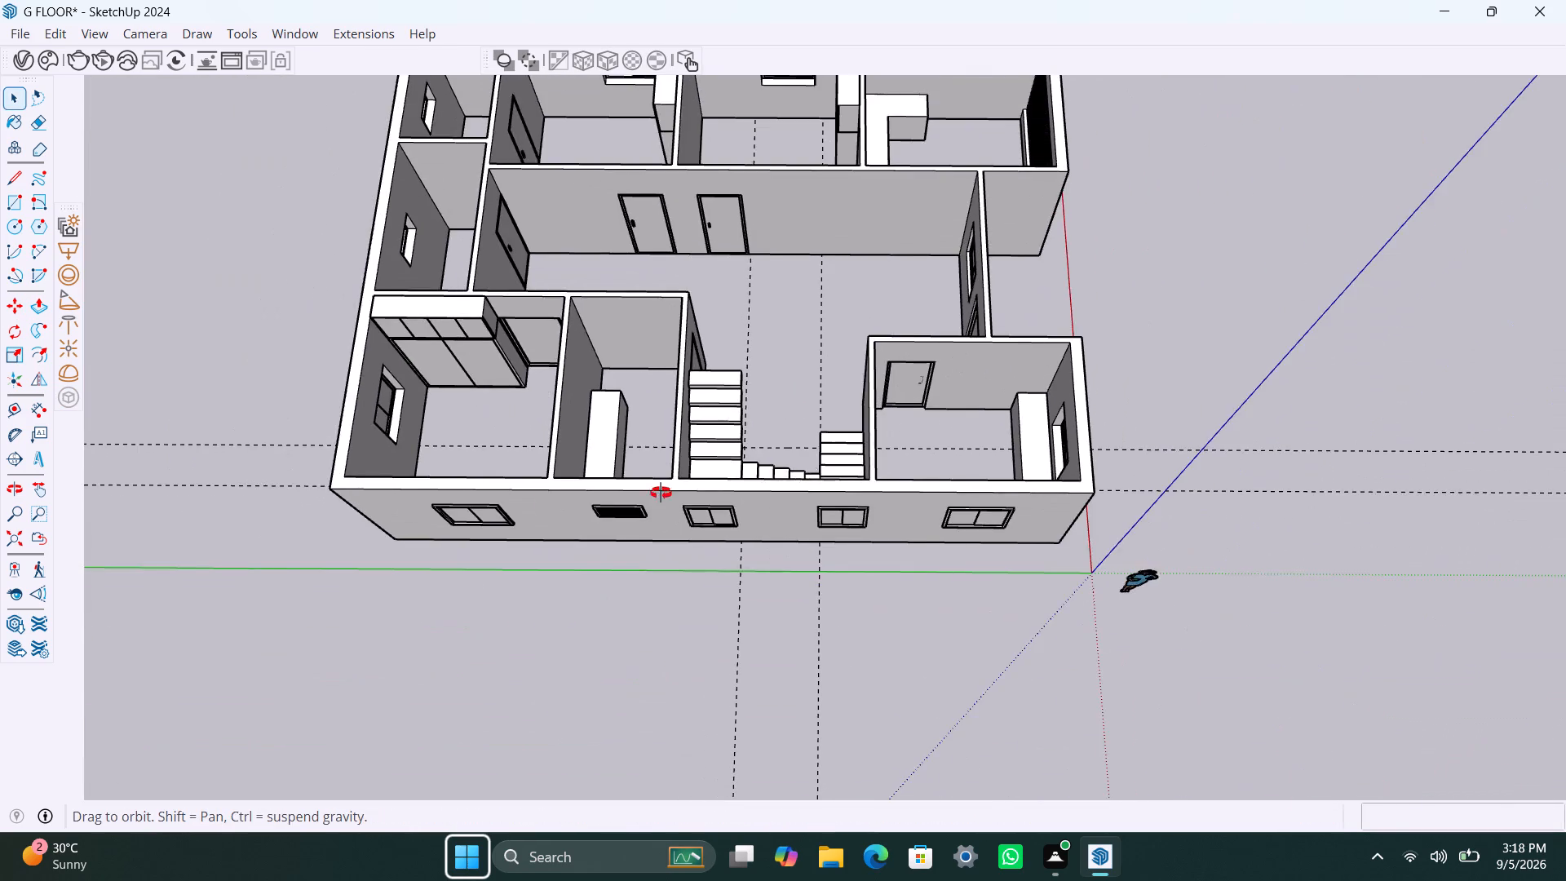
{"action": "middle_click_drag", "start_coordinate": [661, 493], "coordinate": [158, 498]}
{"action": "scroll", "coordinate": [794, 406], "scroll_direction": "up", "scroll_amount": 3}
{"action": "middle_click_drag", "start_coordinate": [879, 371], "coordinate": [411, 434]}
{"action": "scroll", "coordinate": [724, 415], "scroll_direction": "up", "scroll_amount": 1}
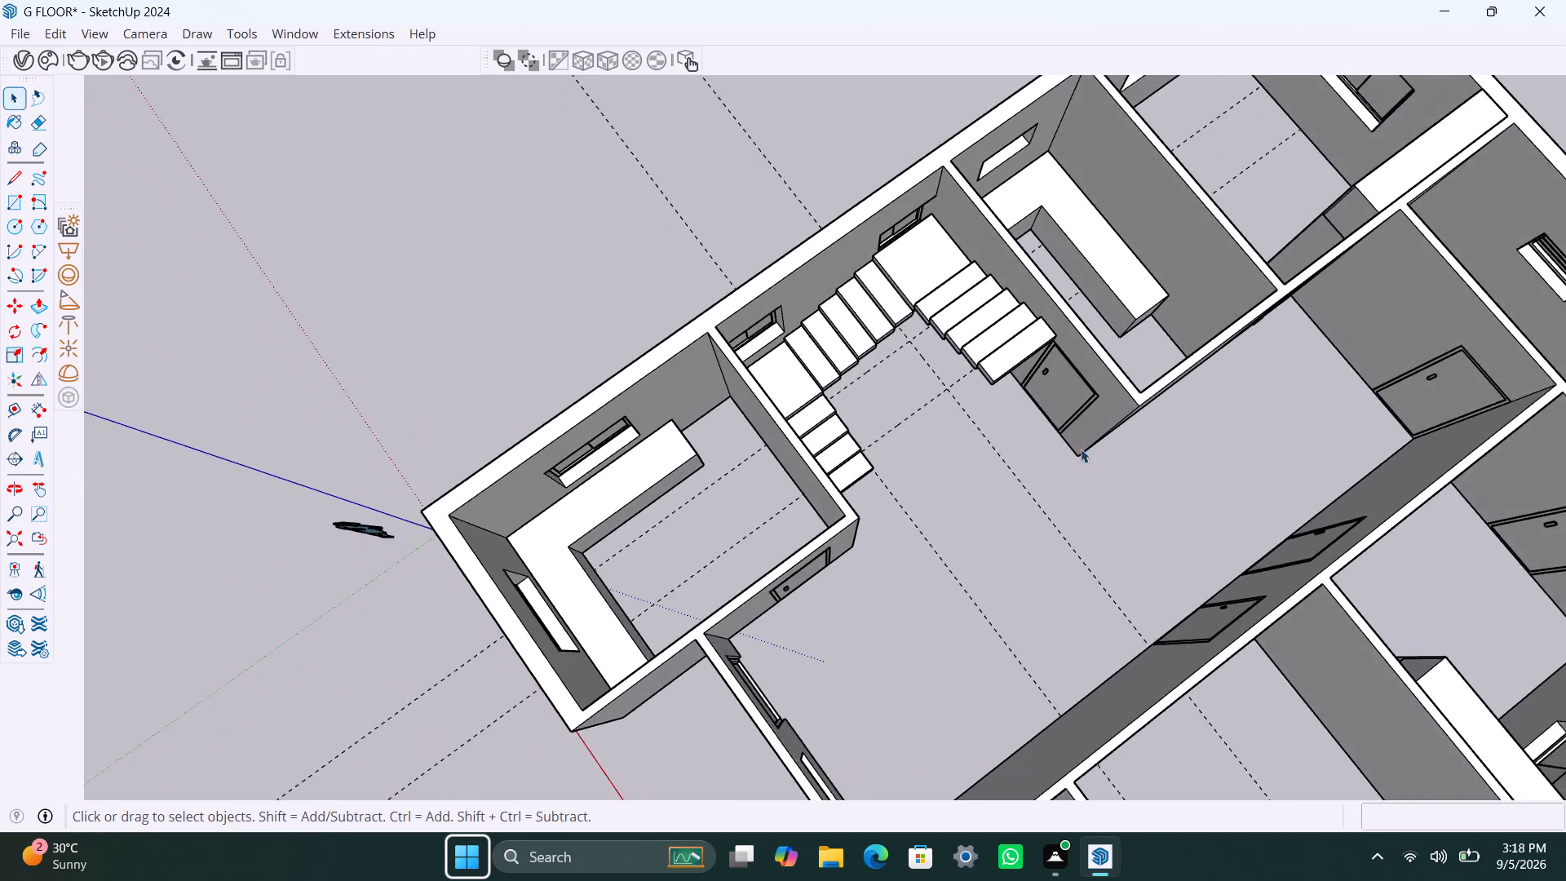
{"action": "scroll", "coordinate": [1067, 469], "scroll_direction": "down", "scroll_amount": 4}
{"action": "middle_click_drag", "start_coordinate": [959, 476], "coordinate": [608, 457]}
{"action": "scroll", "coordinate": [885, 519], "scroll_direction": "up", "scroll_amount": 8}
{"action": "scroll", "coordinate": [836, 535], "scroll_direction": "down", "scroll_amount": 5}
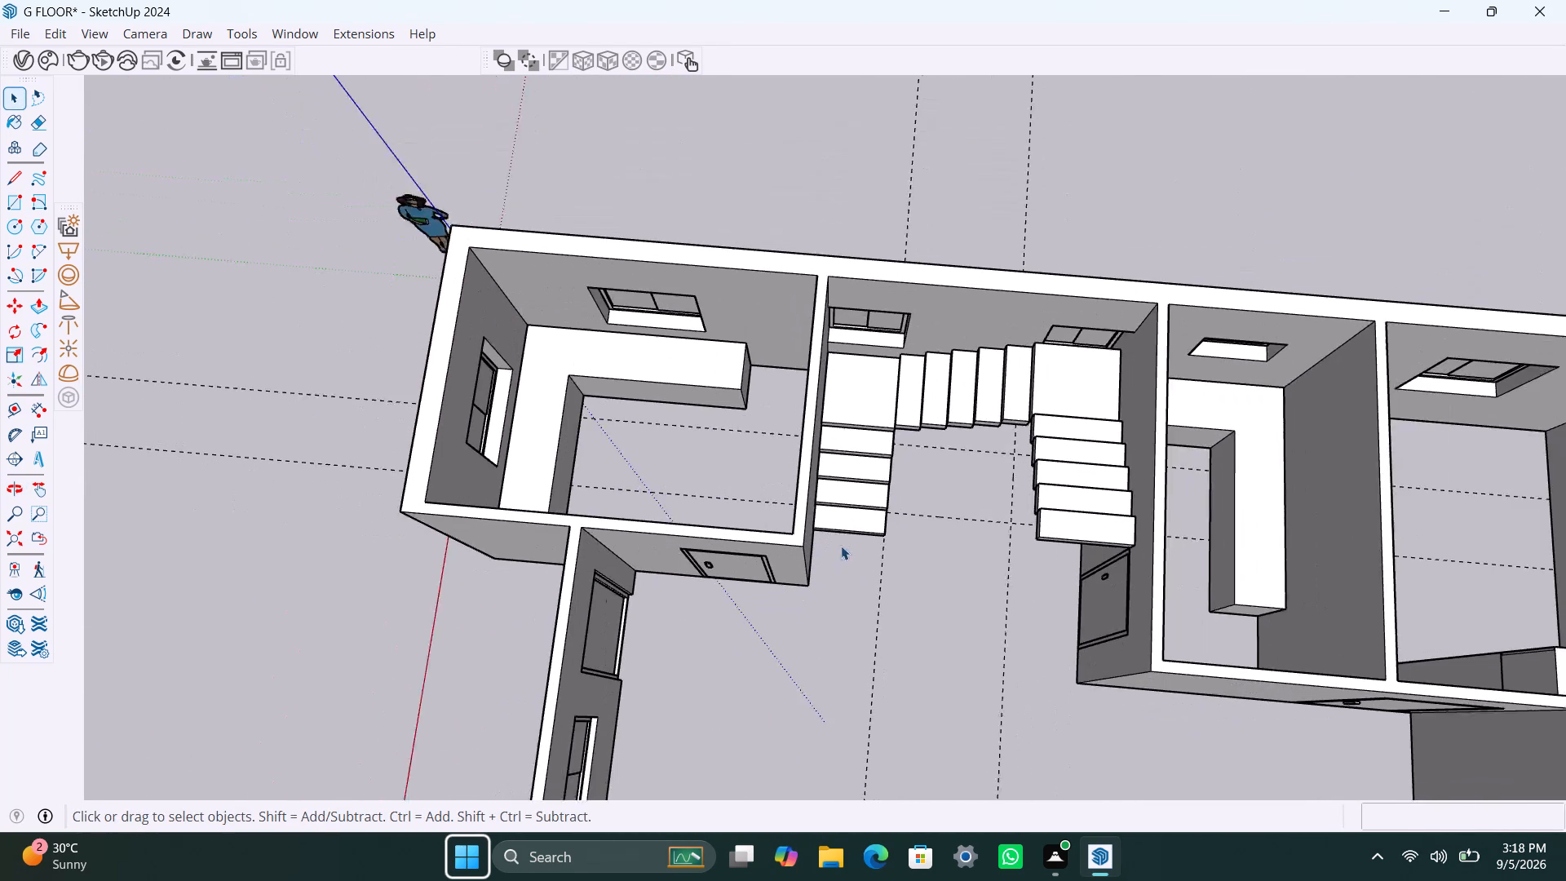
{"action": "middle_click_drag", "start_coordinate": [871, 563], "coordinate": [734, 546], "text": "shift"}
{"action": "scroll", "coordinate": [785, 551], "scroll_direction": "up", "scroll_amount": 1}
{"action": "middle_click_drag", "start_coordinate": [808, 578], "coordinate": [1078, 470]}
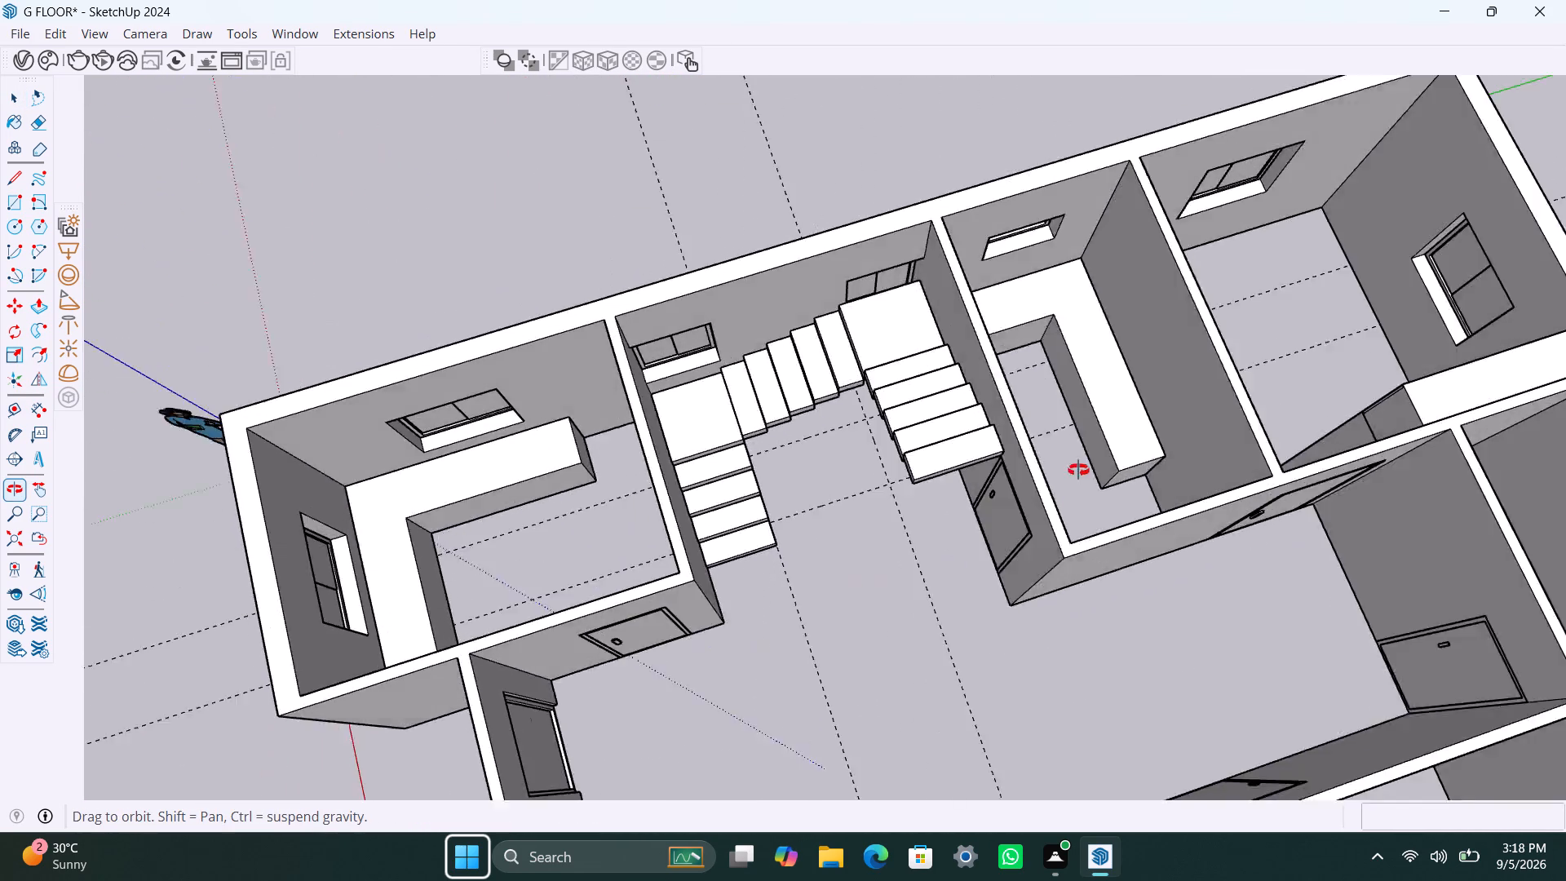
{"action": "middle_click_drag", "start_coordinate": [1078, 470], "coordinate": [913, 309]}
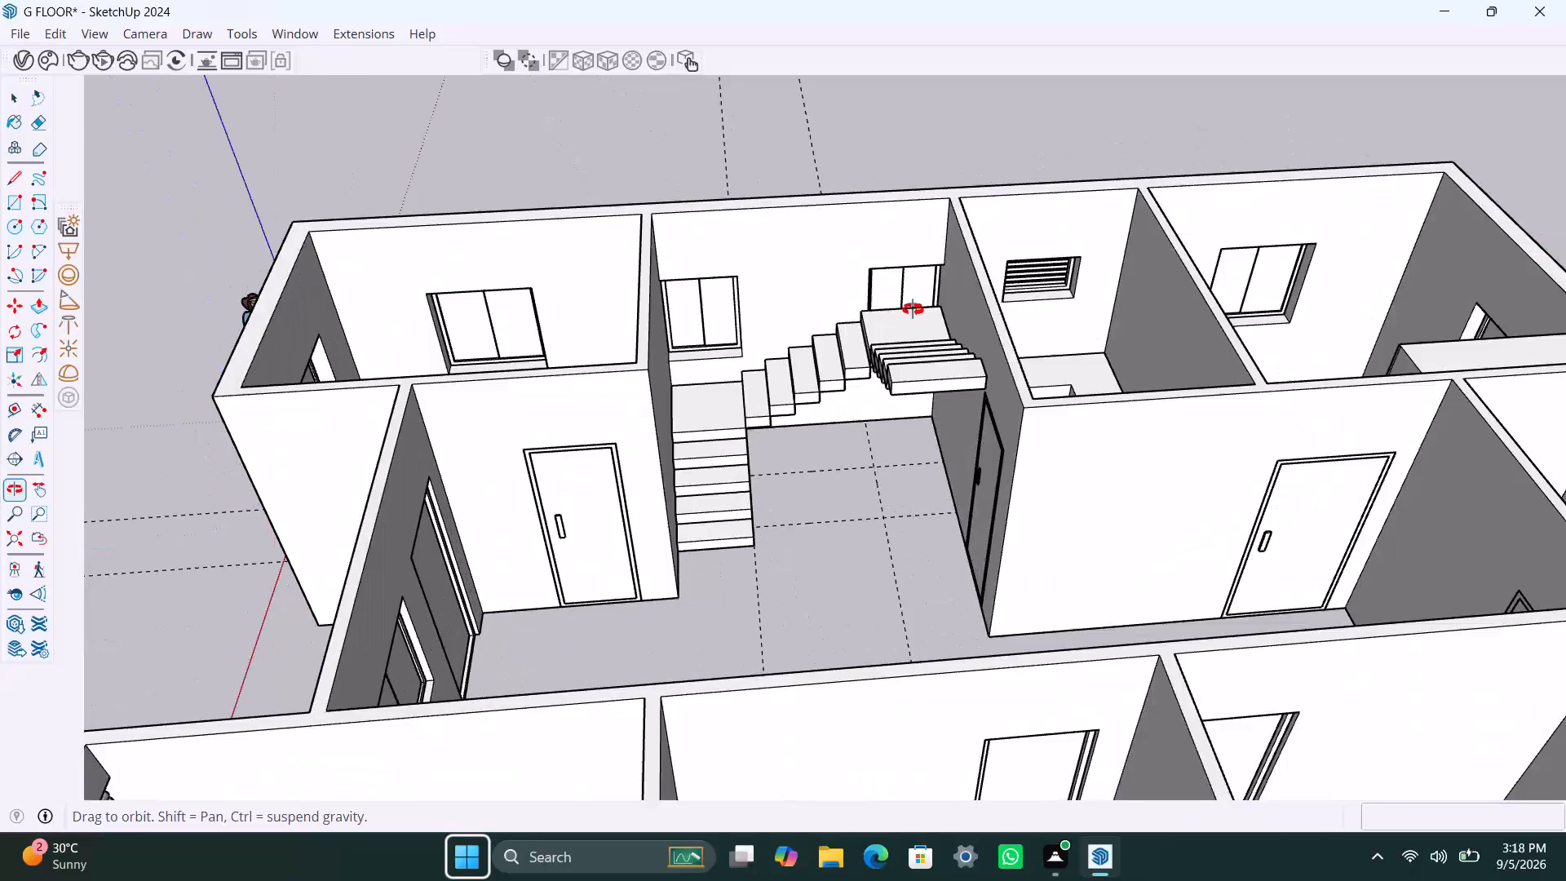
{"action": "middle_click_drag", "start_coordinate": [913, 309], "coordinate": [864, 317]}
{"action": "scroll", "coordinate": [878, 366], "scroll_direction": "up", "scroll_amount": 4}
{"action": "scroll", "coordinate": [666, 538], "scroll_direction": "down", "scroll_amount": 6}
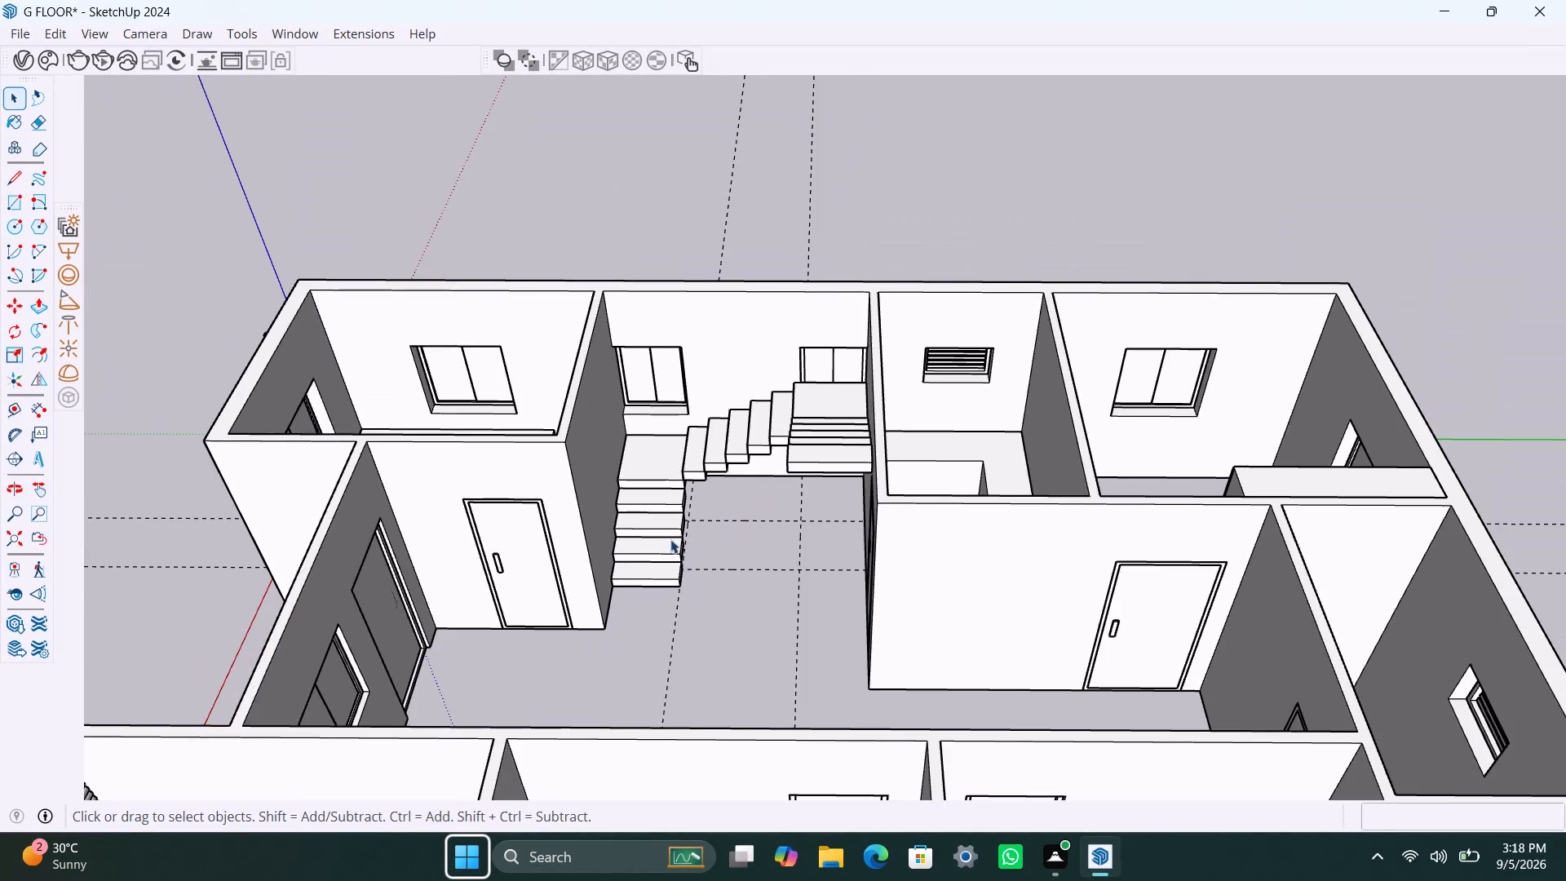
{"action": "scroll", "coordinate": [665, 608], "scroll_direction": "up", "scroll_amount": 3}
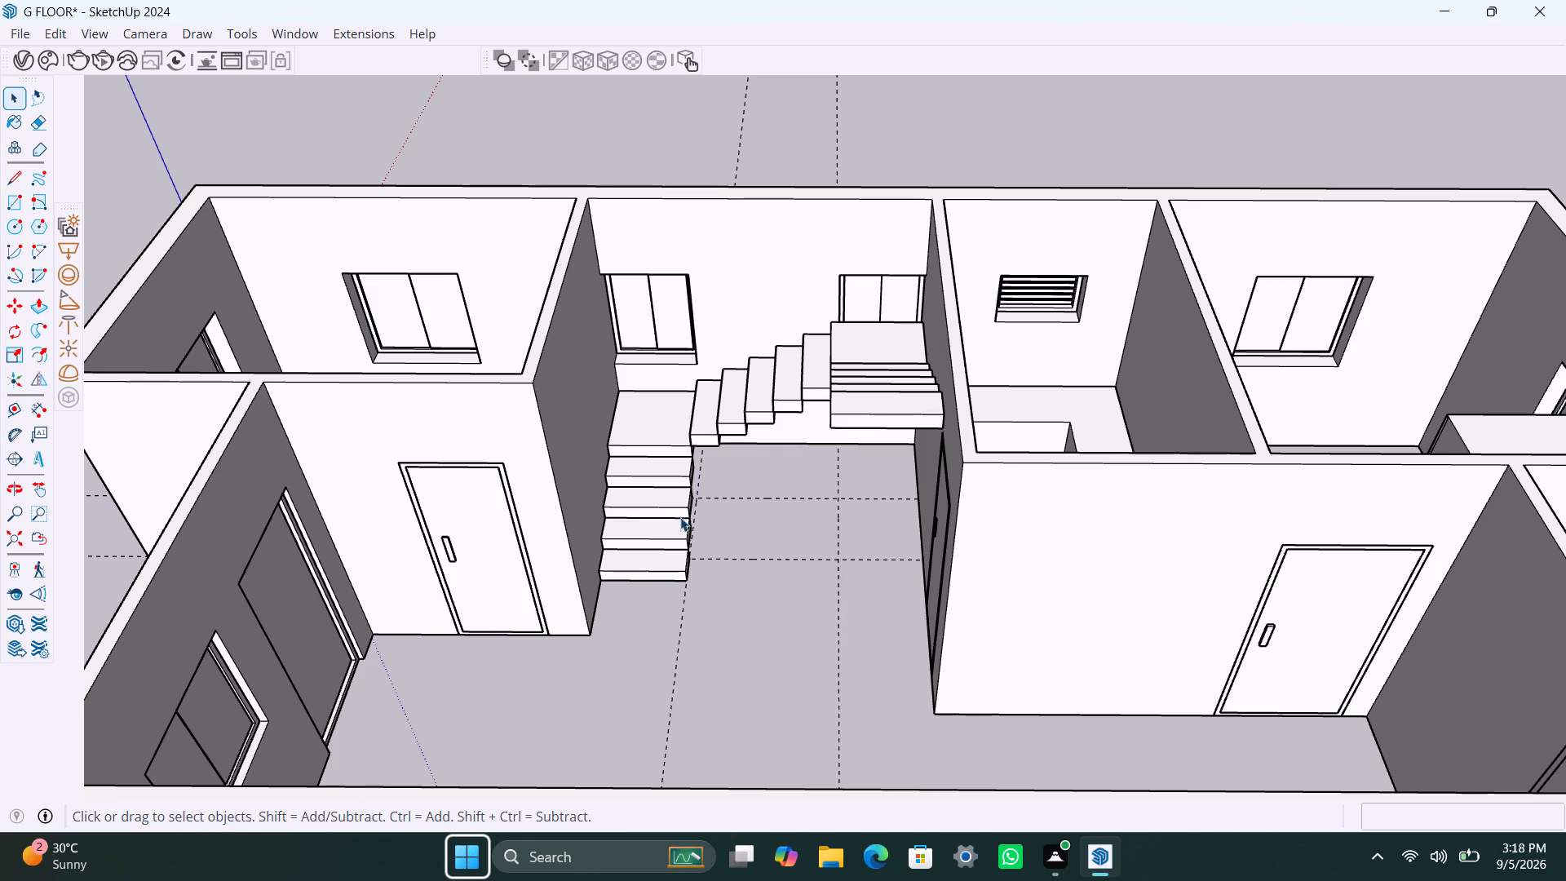
Copy the bottom step block forward along the red axis and snap the copy flush against the original's front corner.
{"action": "scroll", "coordinate": [719, 613], "scroll_direction": "up", "scroll_amount": 9}
{"action": "left_click", "coordinate": [648, 539]}
{"action": "double_click", "coordinate": [668, 554]}
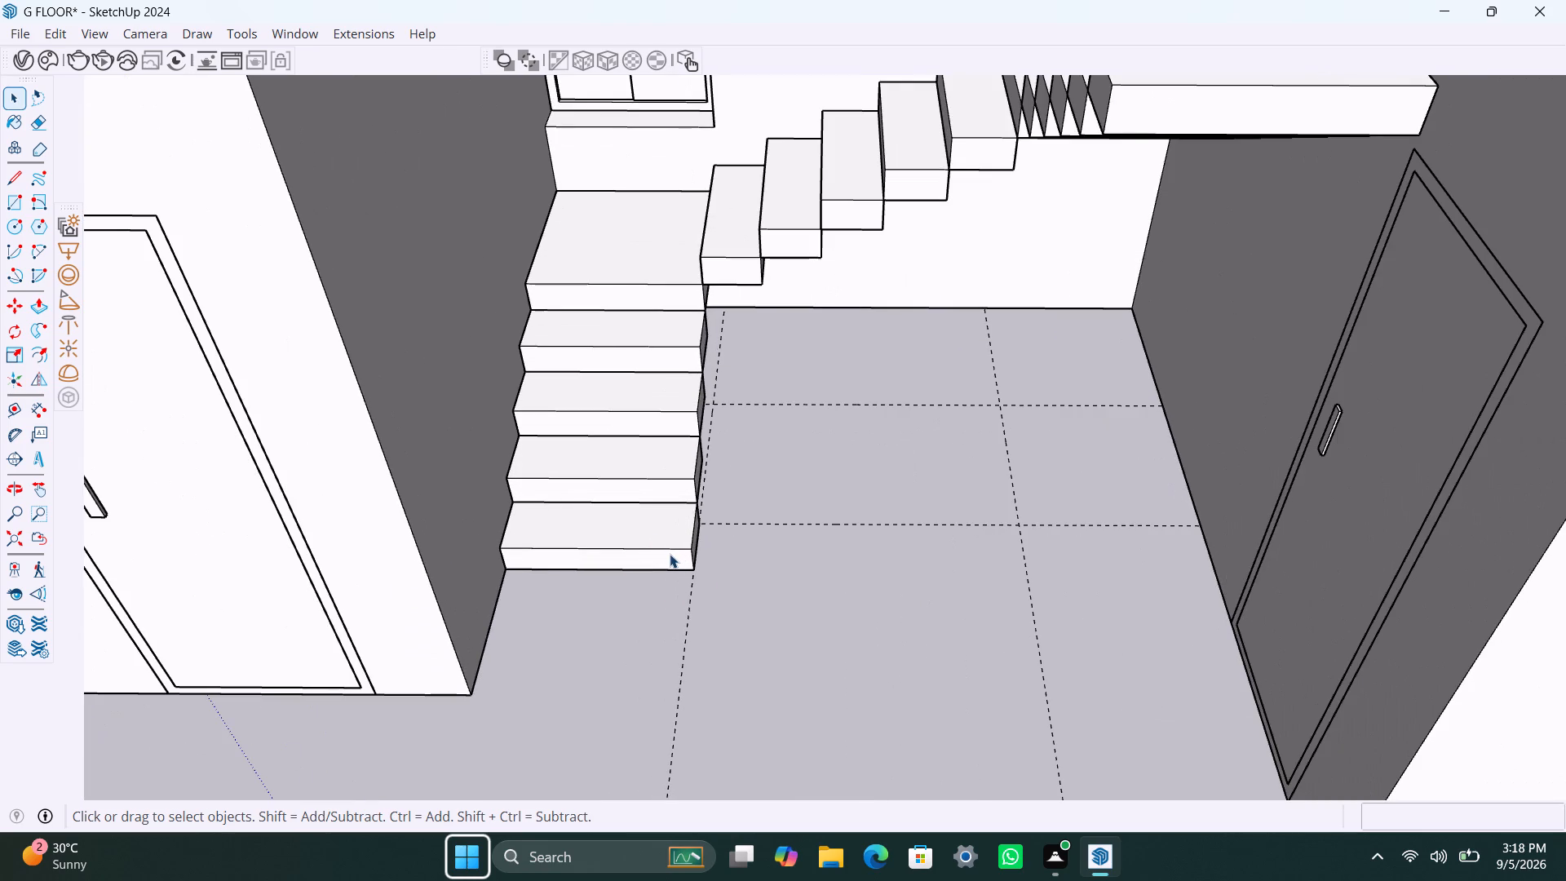
{"action": "key", "text": "m"}
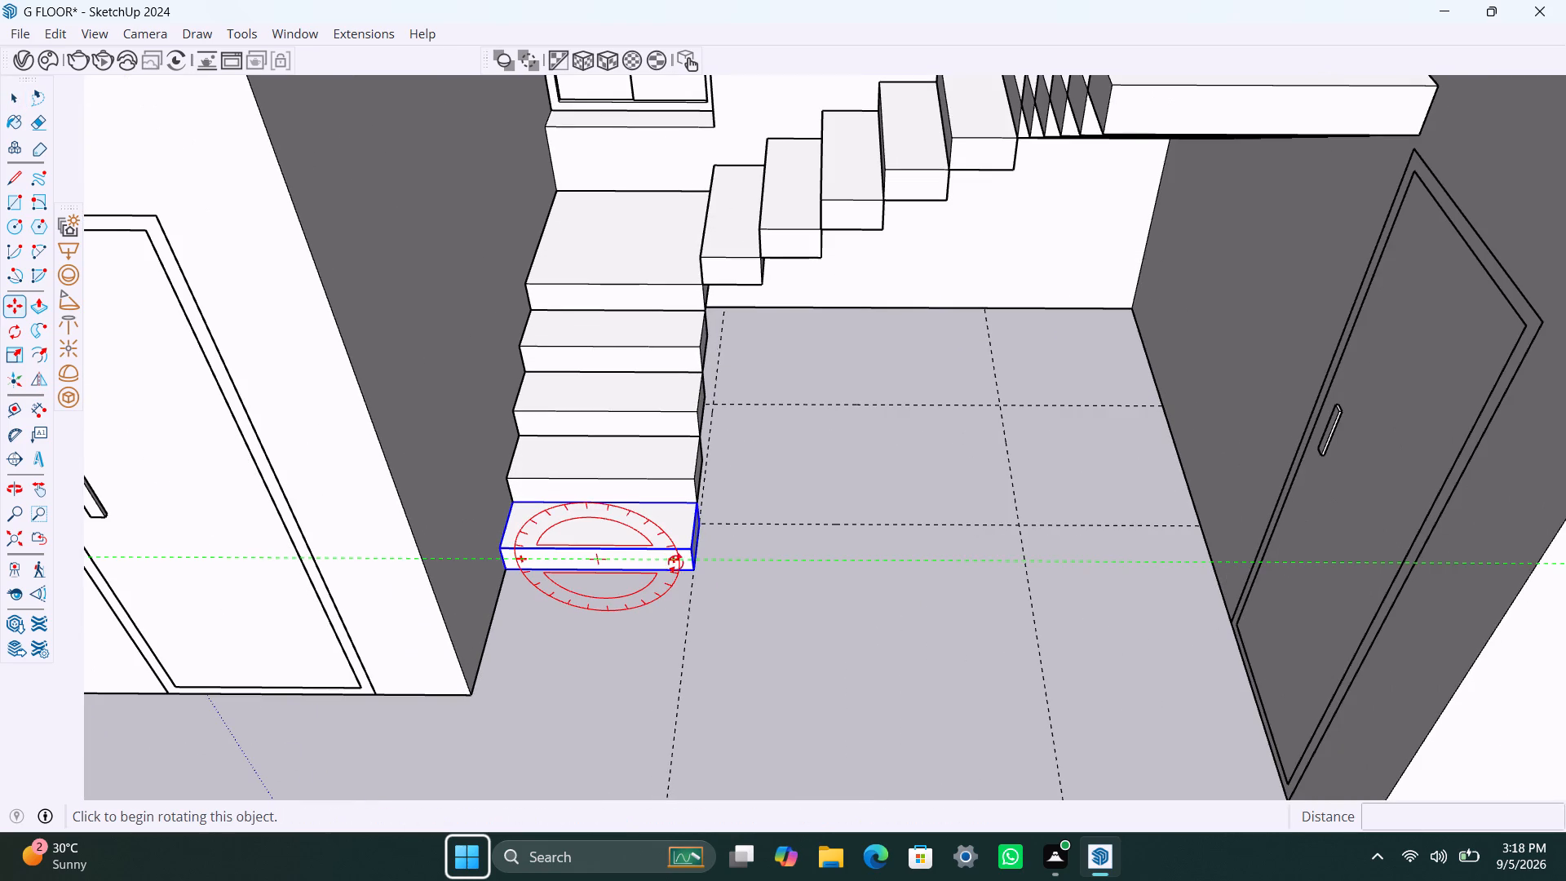
{"action": "left_click", "coordinate": [700, 577]}
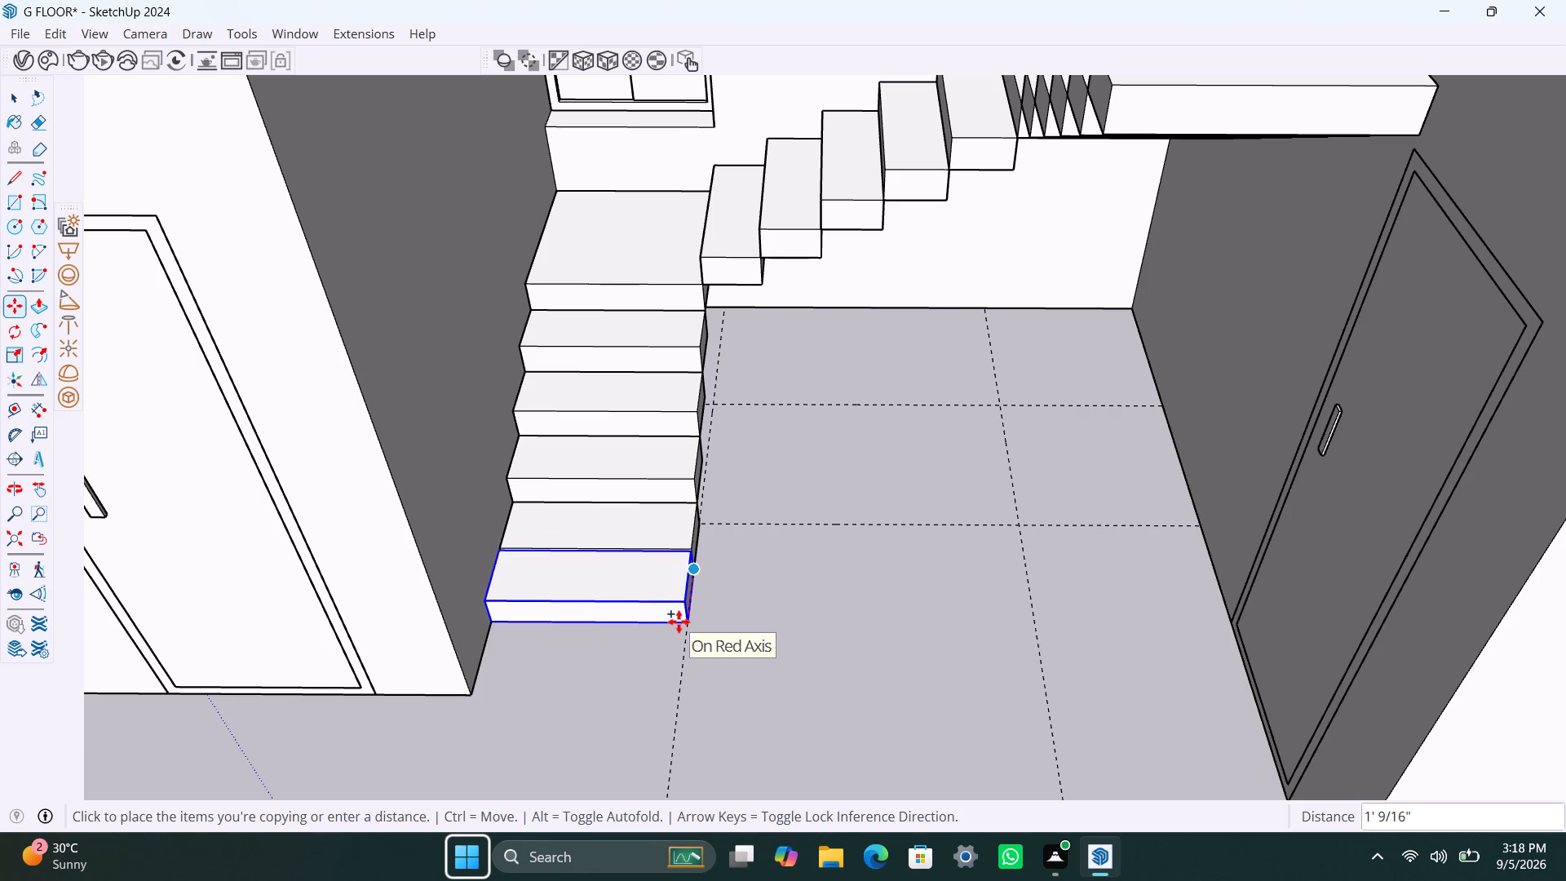
{"action": "left_click", "coordinate": [679, 622]}
{"action": "scroll", "coordinate": [689, 614], "scroll_direction": "up", "scroll_amount": 3}
{"action": "middle_click_drag", "start_coordinate": [699, 601], "coordinate": [473, 643]}
{"action": "scroll", "coordinate": [613, 565], "scroll_direction": "up", "scroll_amount": 20}
{"action": "scroll", "coordinate": [613, 565], "scroll_direction": "up", "scroll_amount": 1}
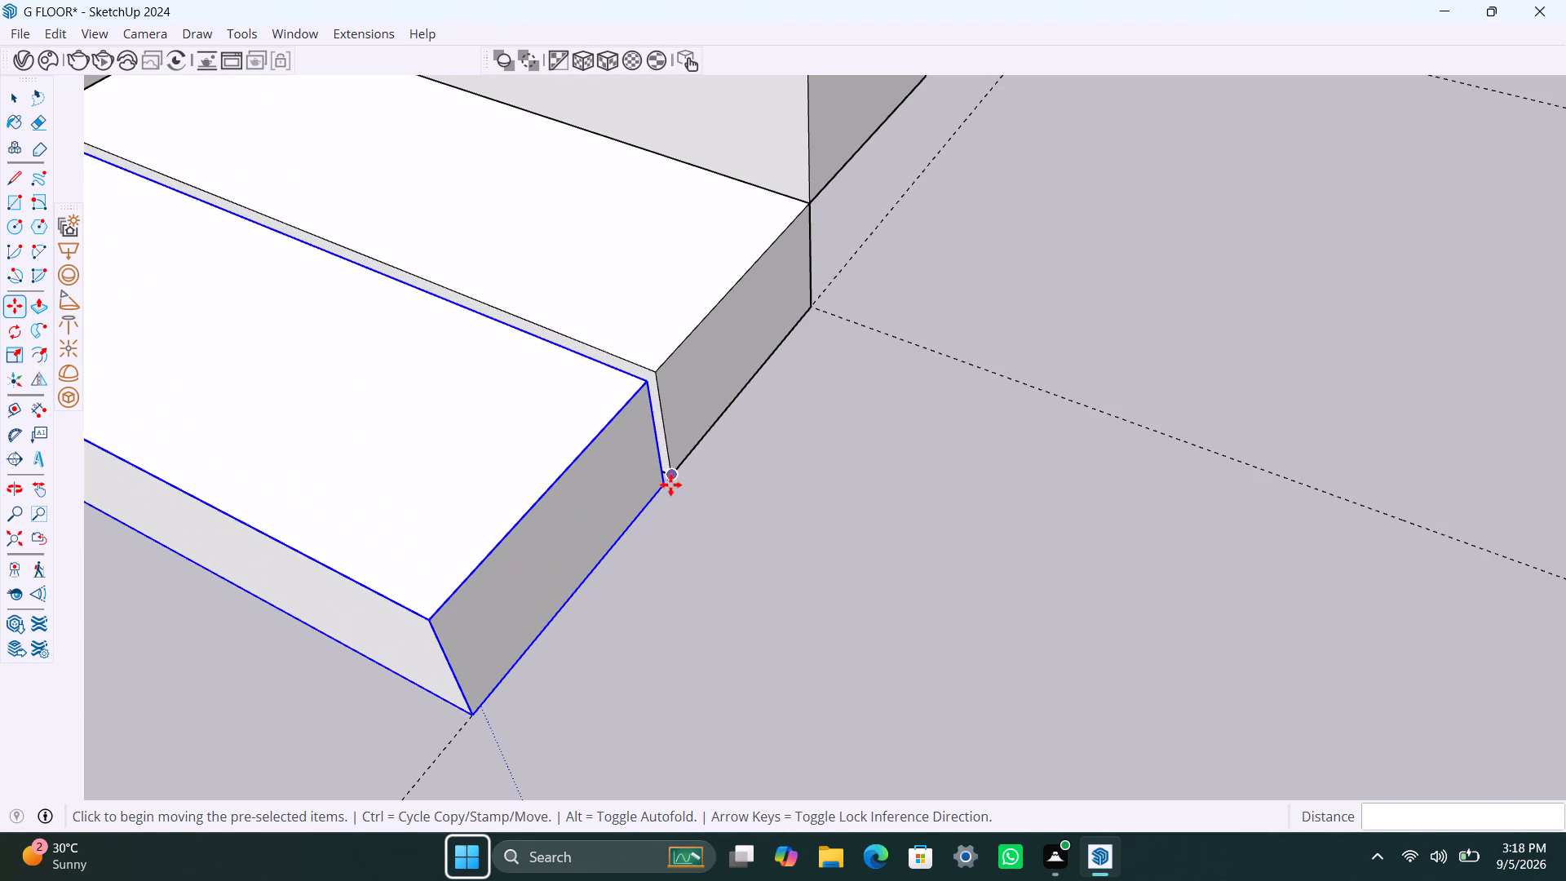
{"action": "left_click", "coordinate": [668, 486]}
{"action": "left_click", "coordinate": [679, 475]}
{"action": "key", "text": "space"}
Move the previous bottom step and the staircase group together up onto the top back corner of the new bottom step.
{"action": "left_click", "coordinate": [695, 321]}
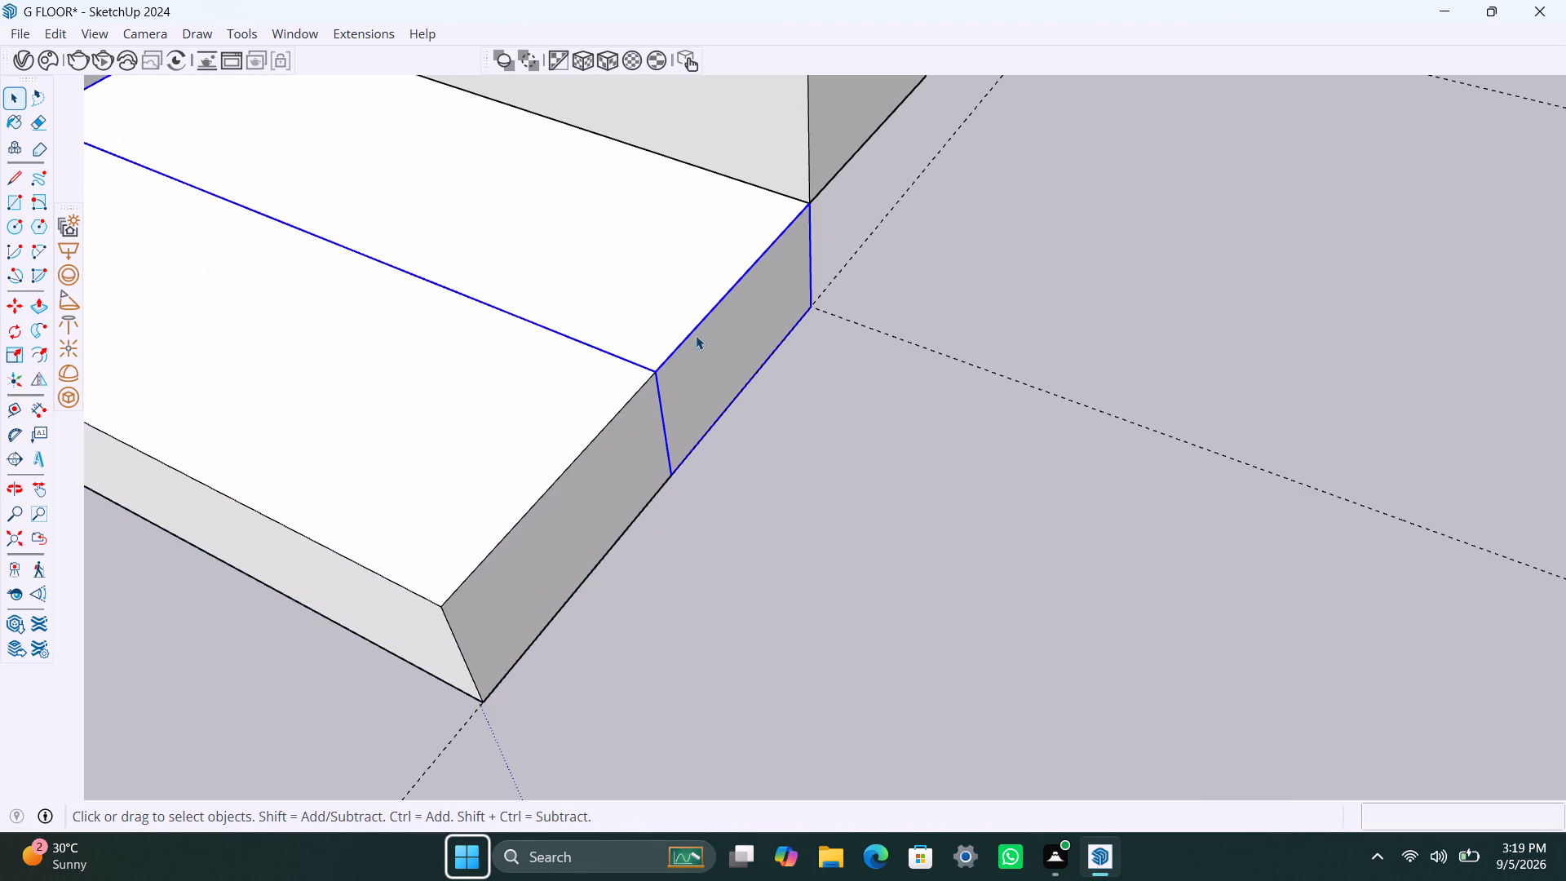
{"action": "scroll", "coordinate": [681, 318], "scroll_direction": "down", "scroll_amount": 9}
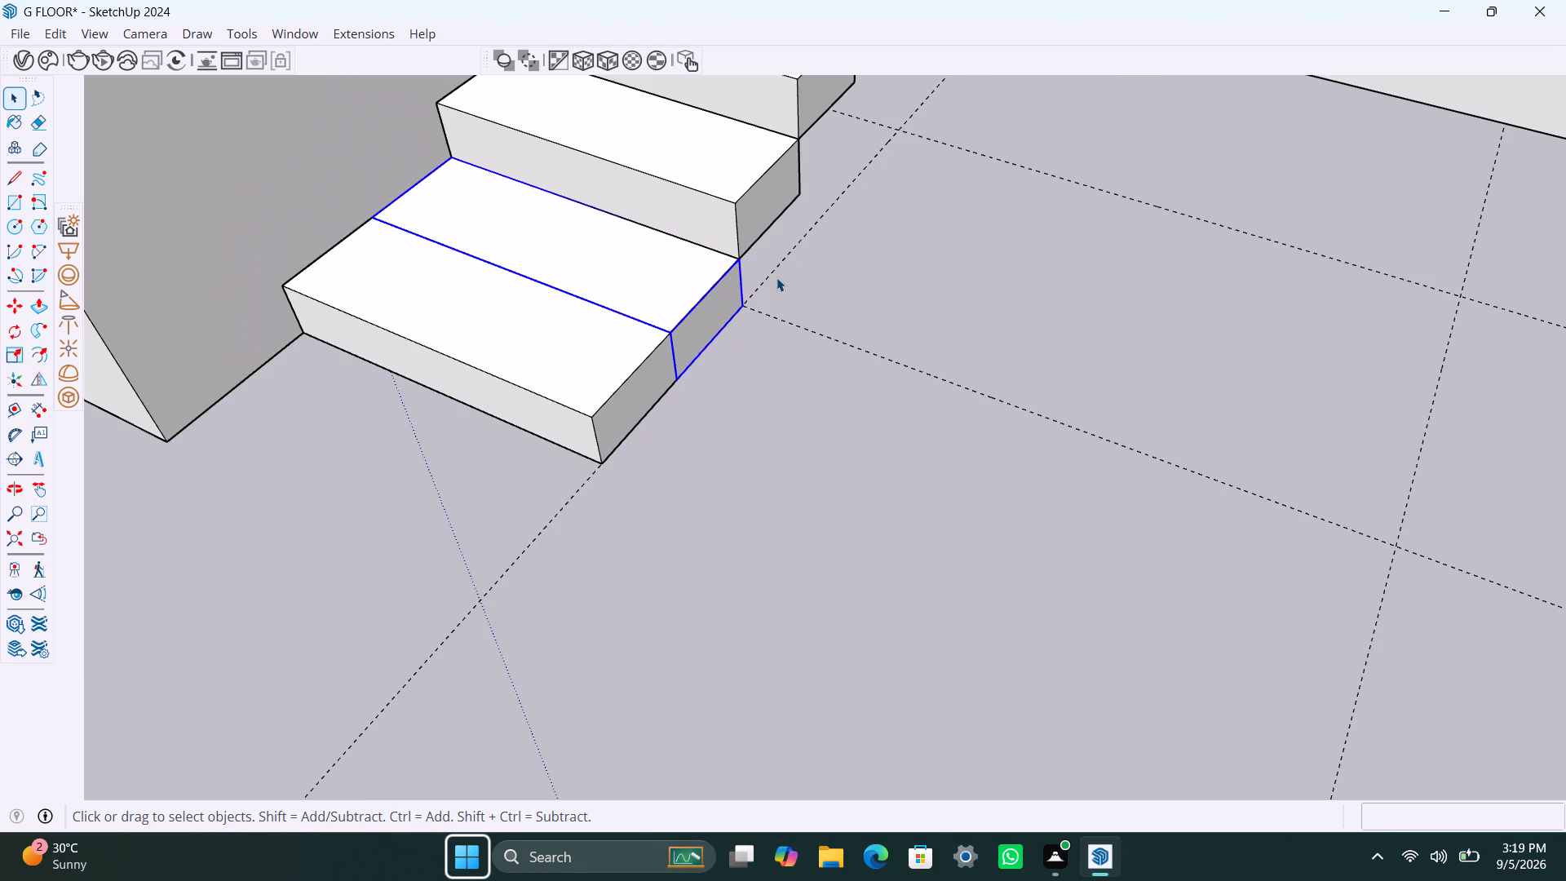
{"action": "left_click", "coordinate": [712, 193], "text": "shift"}
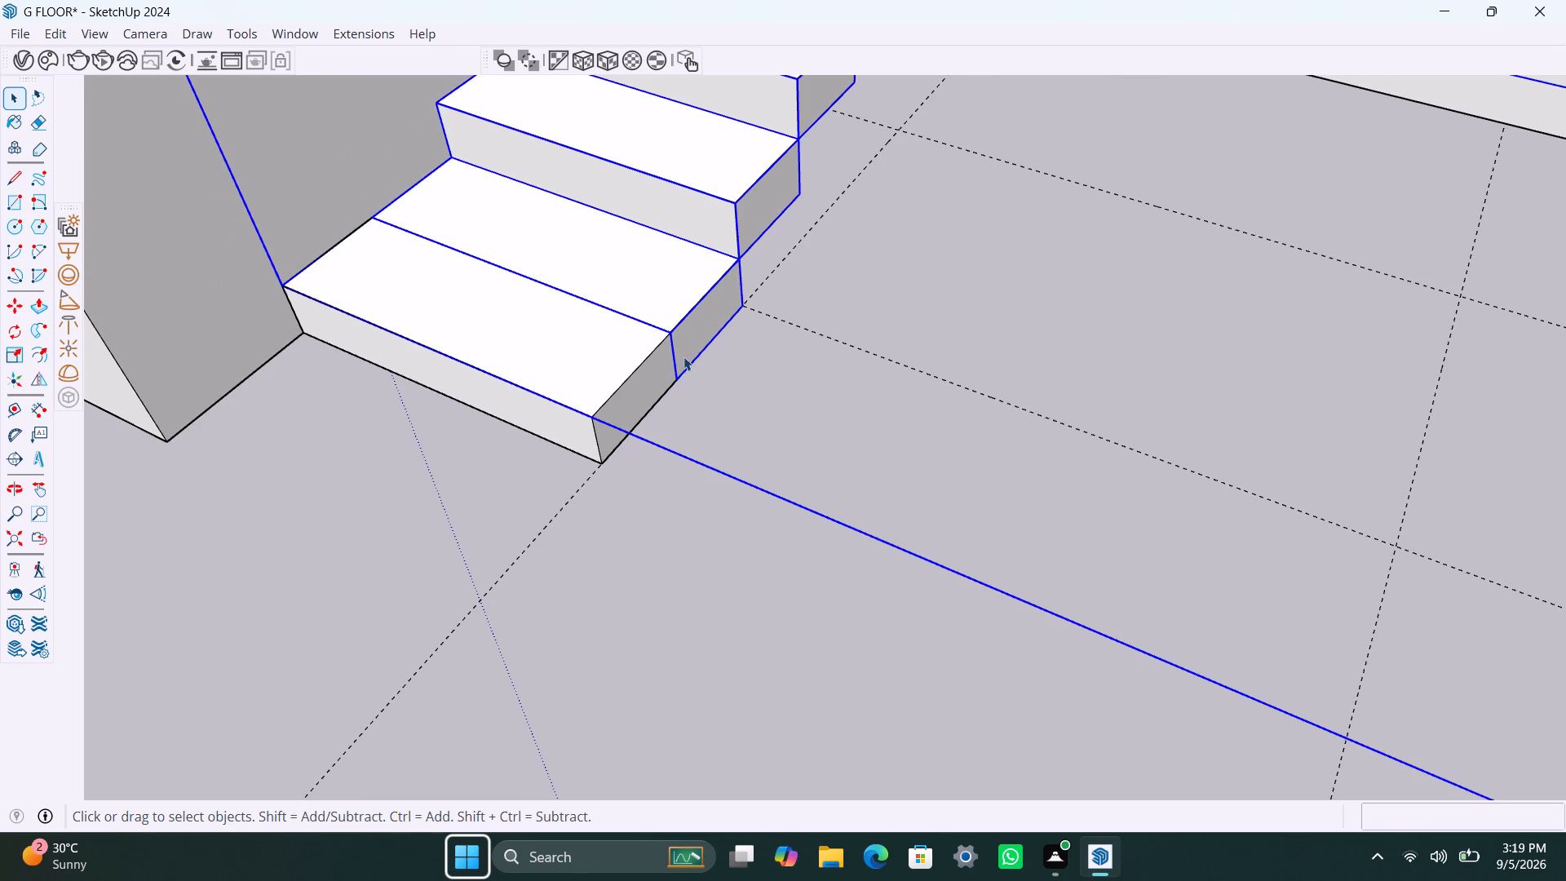
{"action": "key", "text": "m"}
{"action": "left_click", "coordinate": [679, 381]}
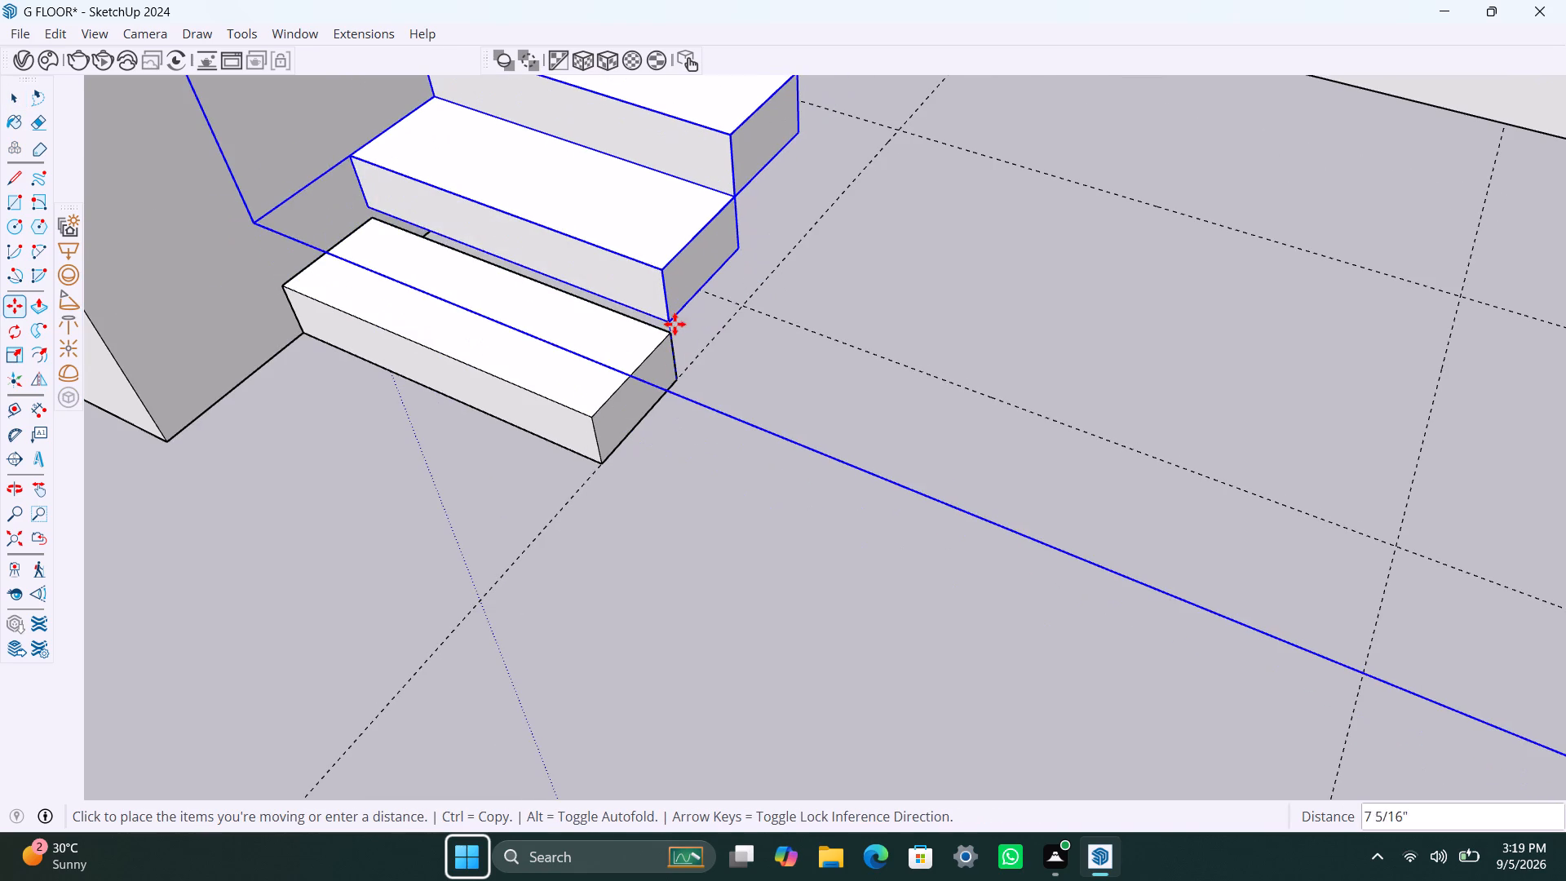
{"action": "left_click", "coordinate": [669, 335]}
{"action": "key", "text": "space"}
{"action": "left_click", "coordinate": [629, 528]}
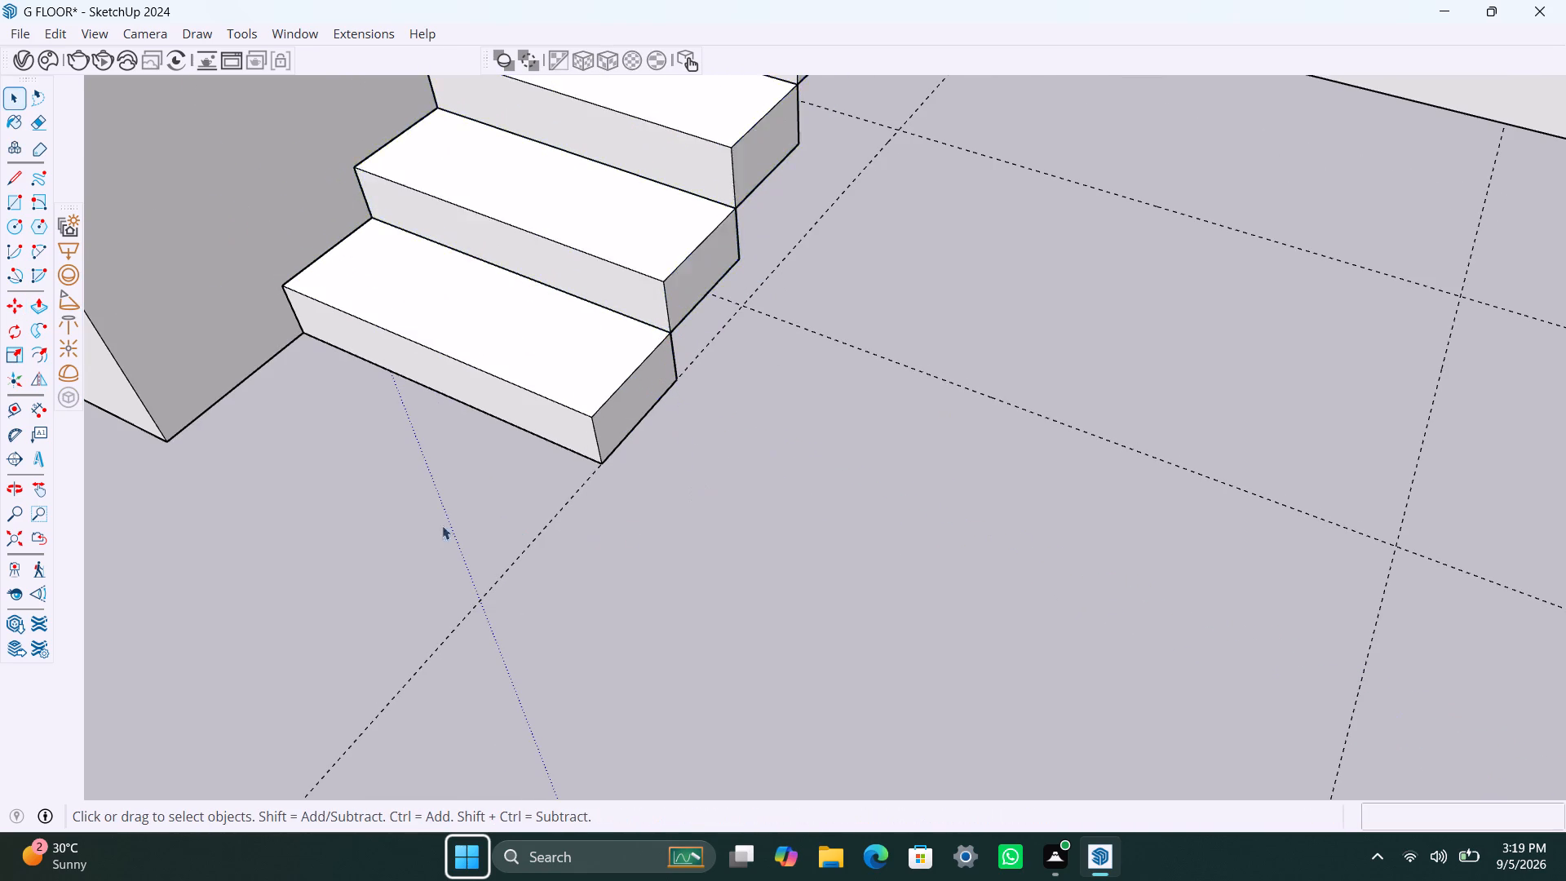
Inside the staircase group, copy the third flight's top step about 1' 1 11/16" onward as another higher step.
{"action": "scroll", "coordinate": [449, 528], "scroll_direction": "down", "scroll_amount": 20}
{"action": "scroll", "coordinate": [449, 528], "scroll_direction": "down", "scroll_amount": 5}
{"action": "middle_click_drag", "start_coordinate": [633, 530], "coordinate": [1565, 585]}
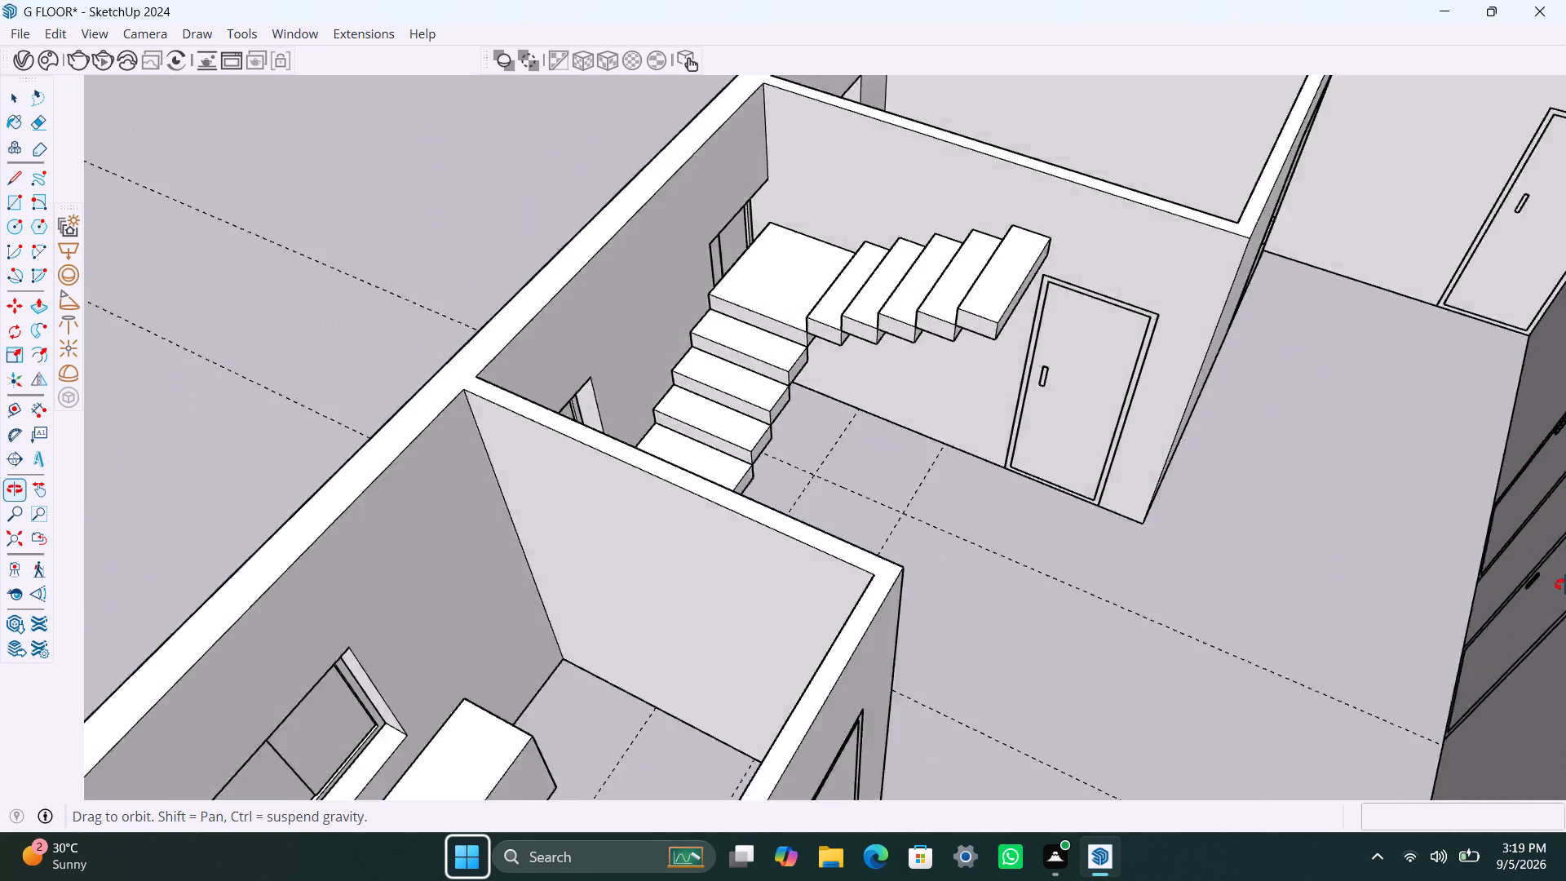
{"action": "middle_click_drag", "start_coordinate": [1565, 585], "coordinate": [1565, 584]}
{"action": "scroll", "coordinate": [1111, 431], "scroll_direction": "up", "scroll_amount": 3}
{"action": "middle_click_drag", "start_coordinate": [980, 471], "coordinate": [1372, 511]}
{"action": "scroll", "coordinate": [1113, 469], "scroll_direction": "down", "scroll_amount": 12}
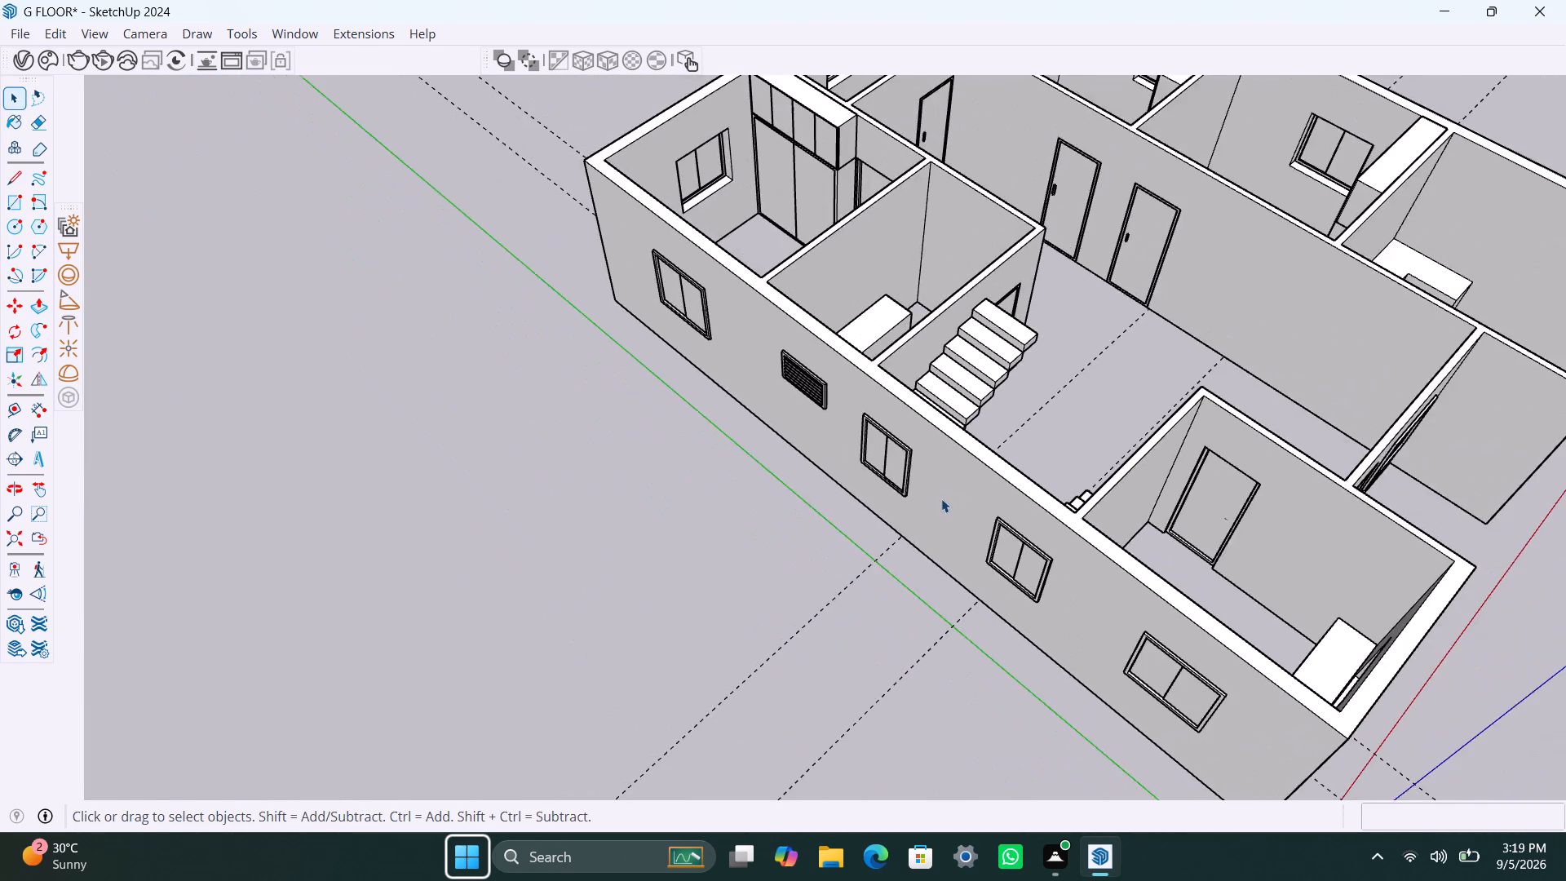
{"action": "middle_click_drag", "start_coordinate": [939, 502], "coordinate": [936, 678]}
{"action": "scroll", "coordinate": [971, 512], "scroll_direction": "up", "scroll_amount": 3}
{"action": "middle_click_drag", "start_coordinate": [1068, 528], "coordinate": [1224, 527]}
{"action": "scroll", "coordinate": [1045, 446], "scroll_direction": "up", "scroll_amount": 4}
{"action": "middle_click_drag", "start_coordinate": [967, 427], "coordinate": [896, 529]}
{"action": "scroll", "coordinate": [956, 433], "scroll_direction": "up", "scroll_amount": 4}
{"action": "left_click", "coordinate": [948, 431]}
{"action": "double_click", "coordinate": [944, 432]}
{"action": "double_click", "coordinate": [939, 427]}
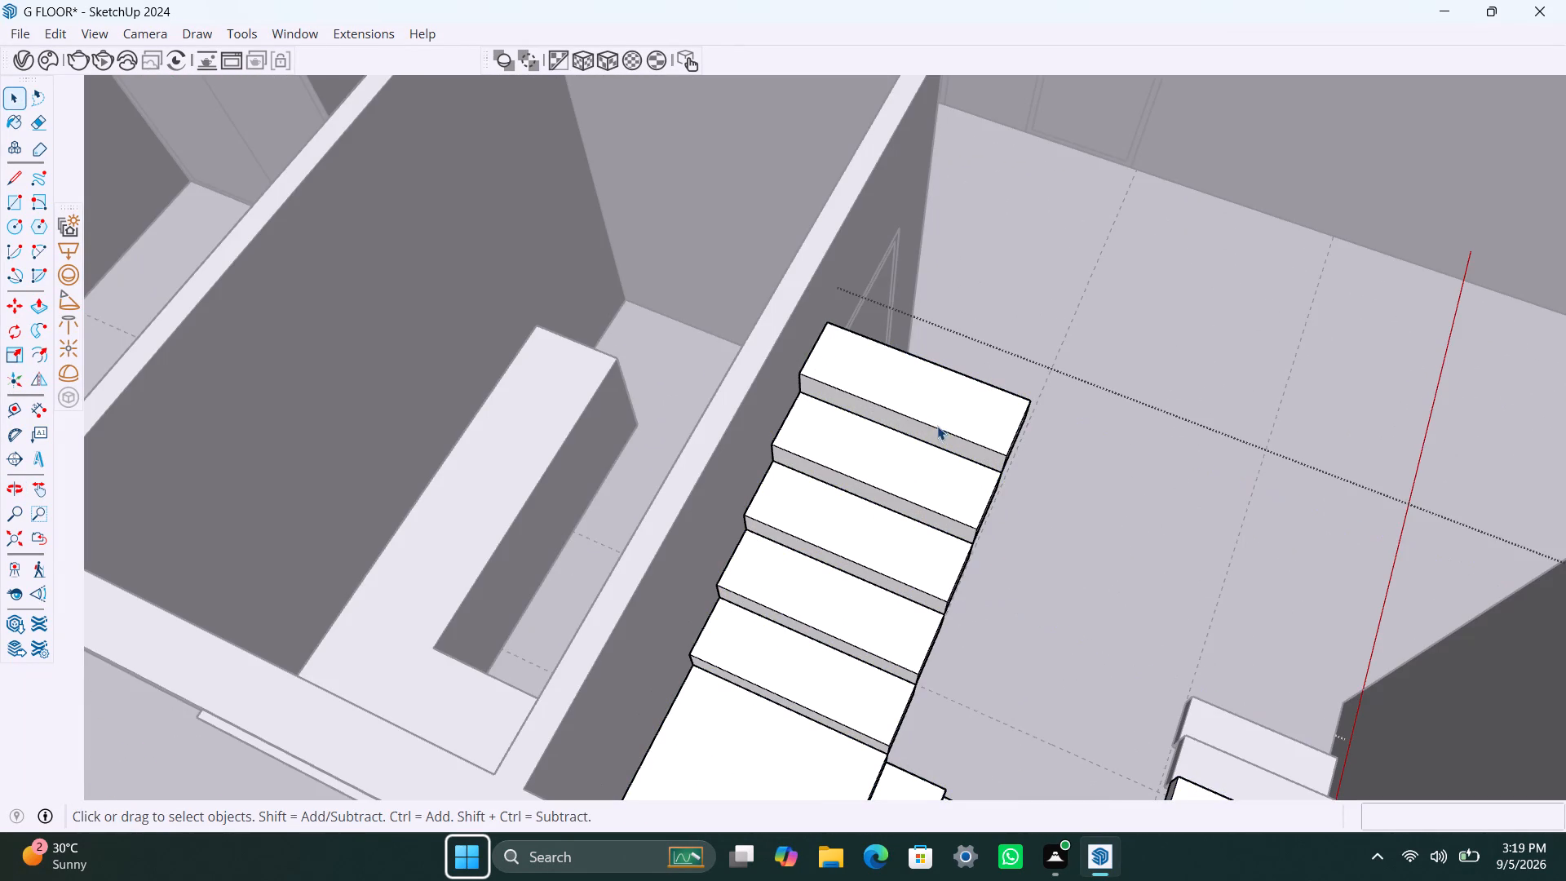
{"action": "left_click", "coordinate": [931, 421]}
{"action": "scroll", "coordinate": [944, 428], "scroll_direction": "up", "scroll_amount": 1}
{"action": "key", "text": "m"}
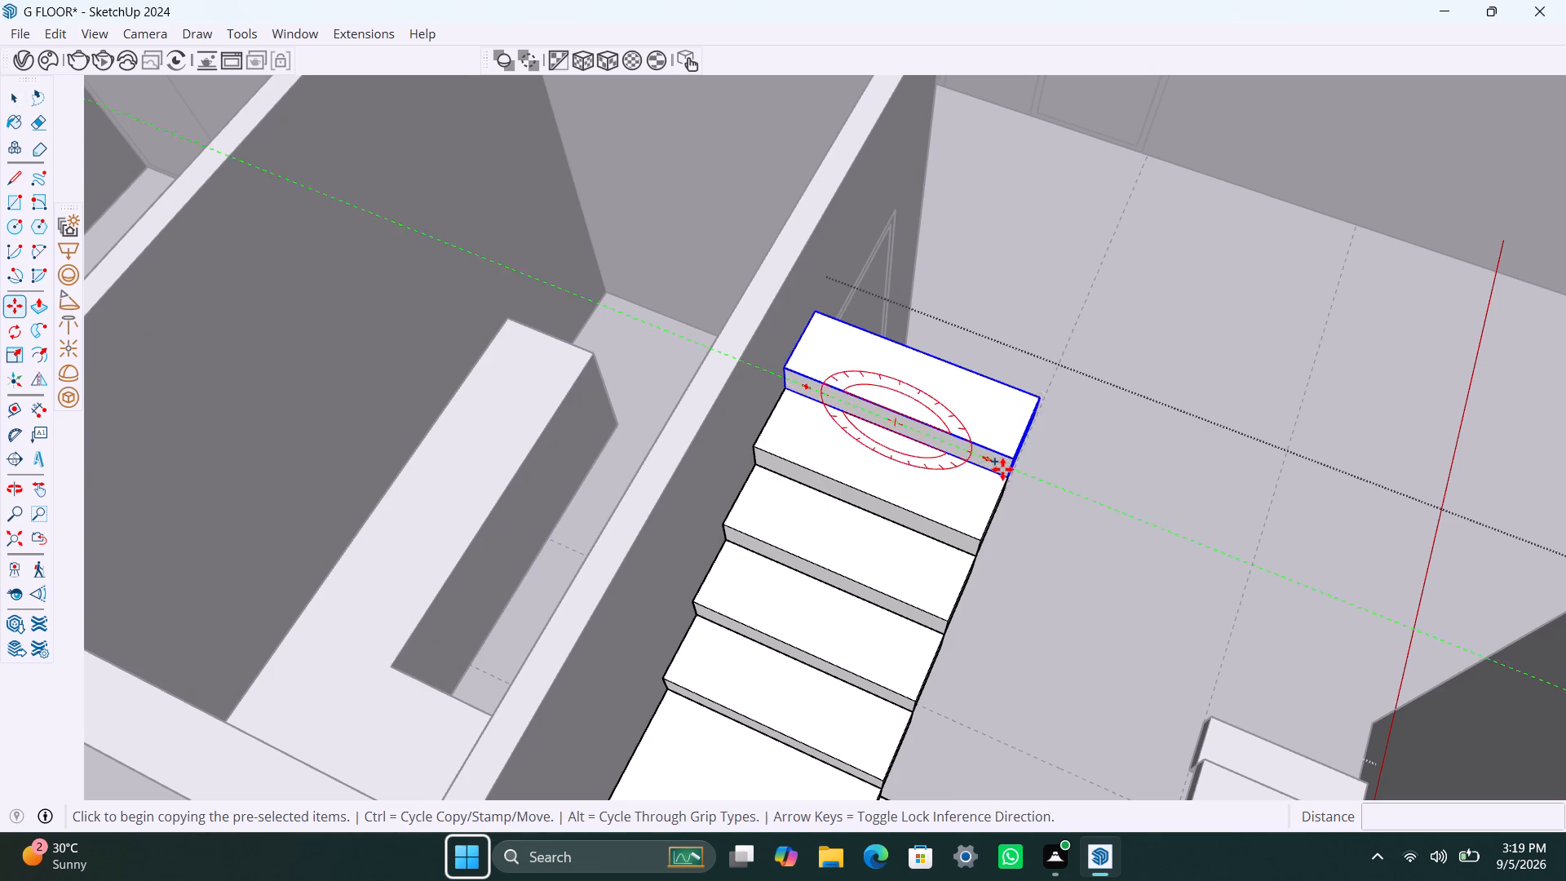
{"action": "left_click", "coordinate": [1006, 473]}
{"action": "left_click", "coordinate": [1037, 391]}
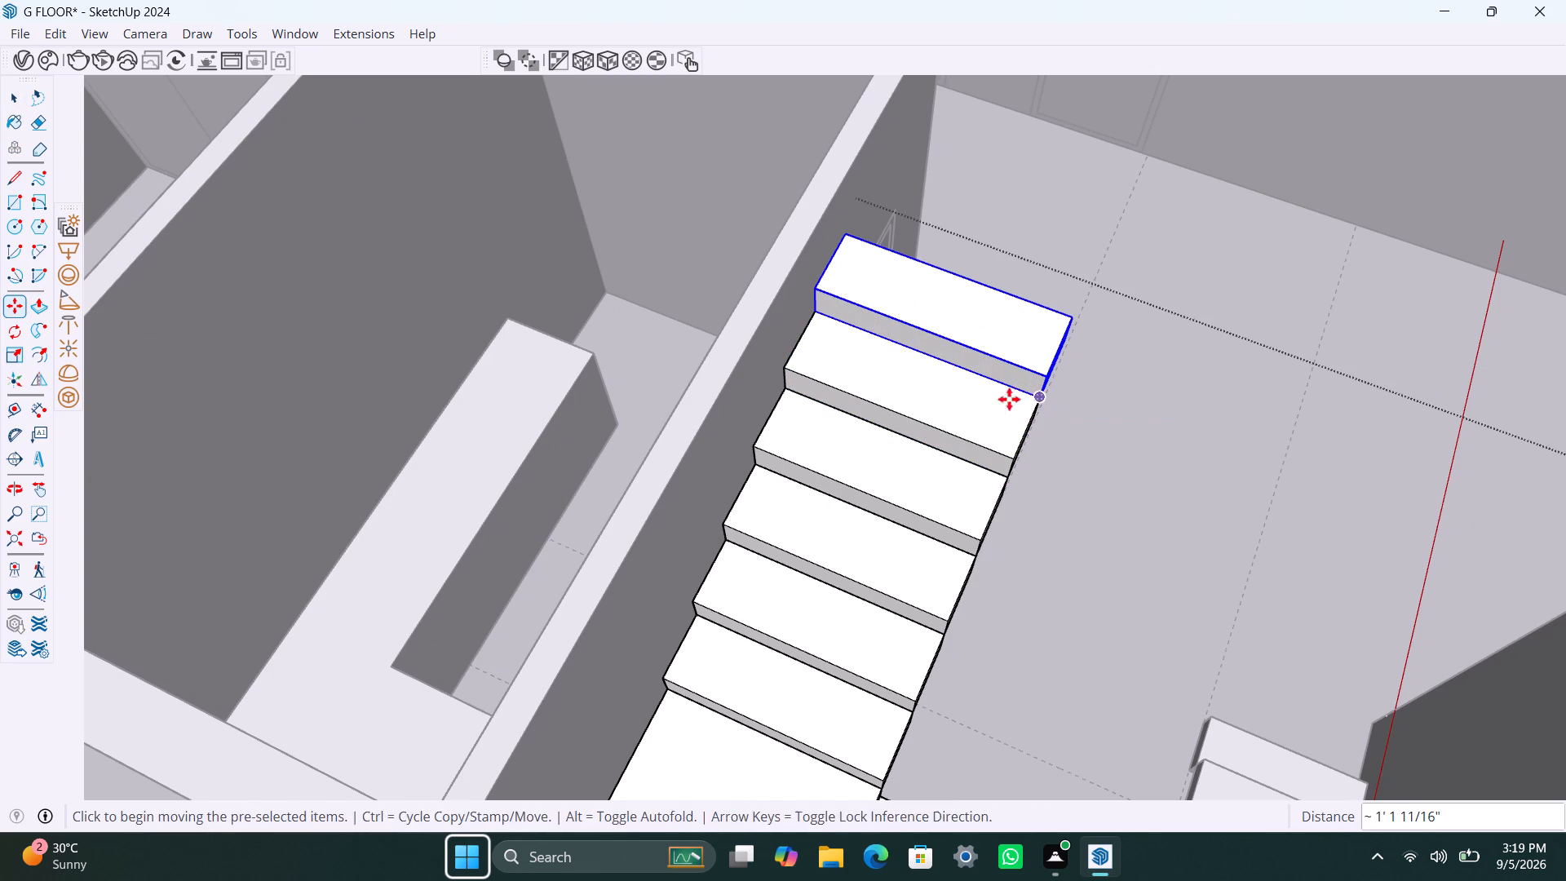
Close the staircase group and save the ground floor model with the extended staircase.
{"action": "key", "text": "space"}
{"action": "left_click", "coordinate": [704, 345]}
{"action": "scroll", "coordinate": [747, 446], "scroll_direction": "down", "scroll_amount": 20}
{"action": "middle_click_drag", "start_coordinate": [959, 528], "coordinate": [578, 531]}
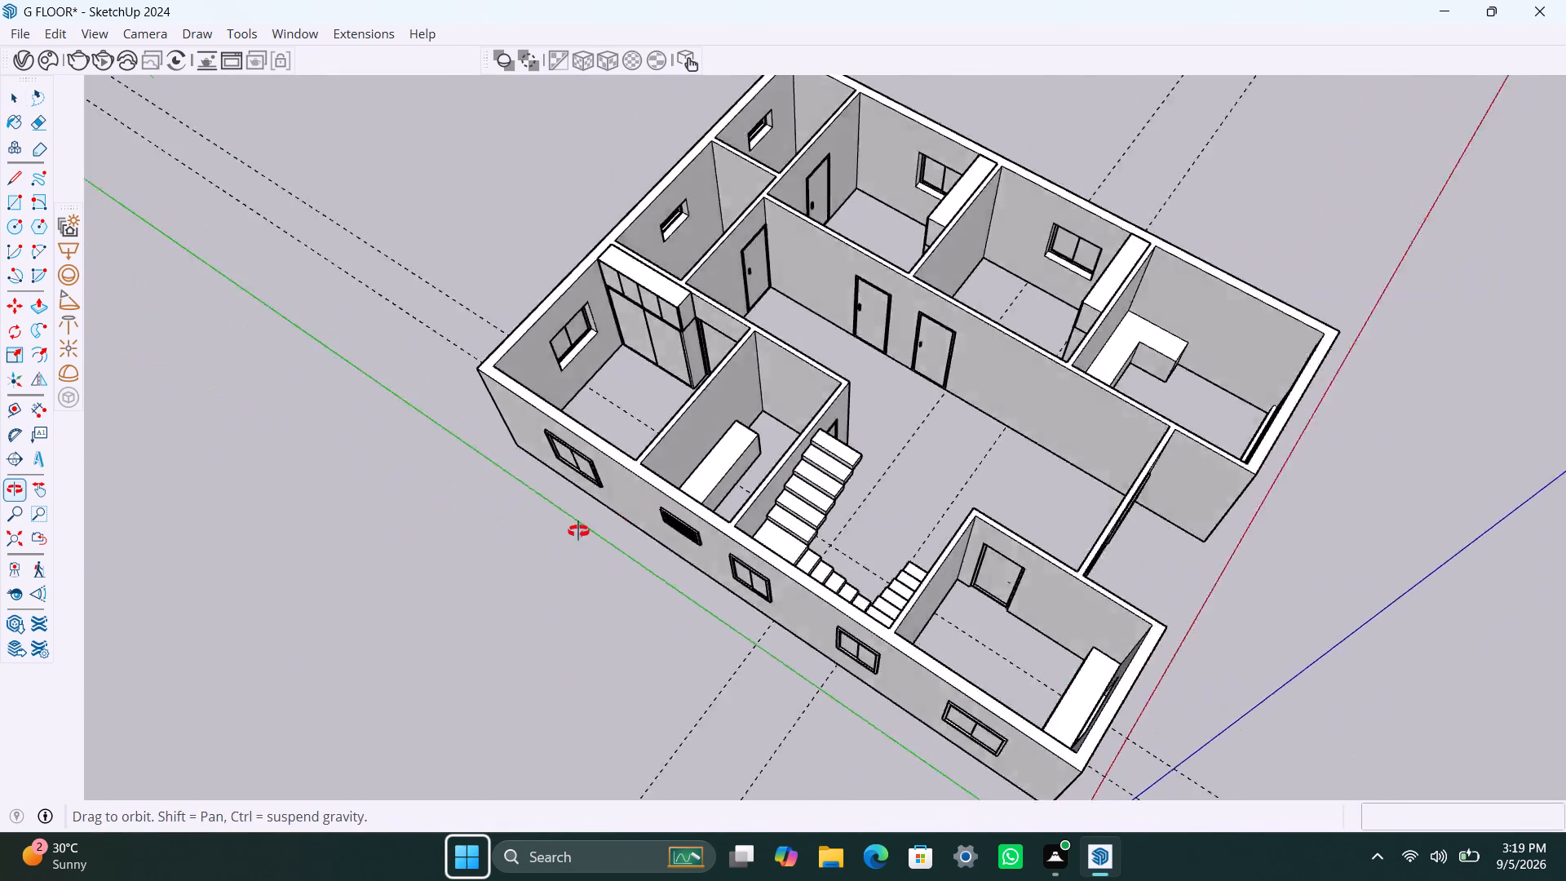
{"action": "middle_click_drag", "start_coordinate": [578, 531], "coordinate": [511, 528]}
{"action": "left_click", "coordinate": [1306, 336]}
{"action": "scroll", "coordinate": [945, 563], "scroll_direction": "down", "scroll_amount": 4}
{"action": "scroll", "coordinate": [923, 587], "scroll_direction": "up", "scroll_amount": 1}
{"action": "scroll", "coordinate": [919, 588], "scroll_direction": "down", "scroll_amount": 6}
{"action": "middle_click_drag", "start_coordinate": [874, 581], "coordinate": [502, 576]}
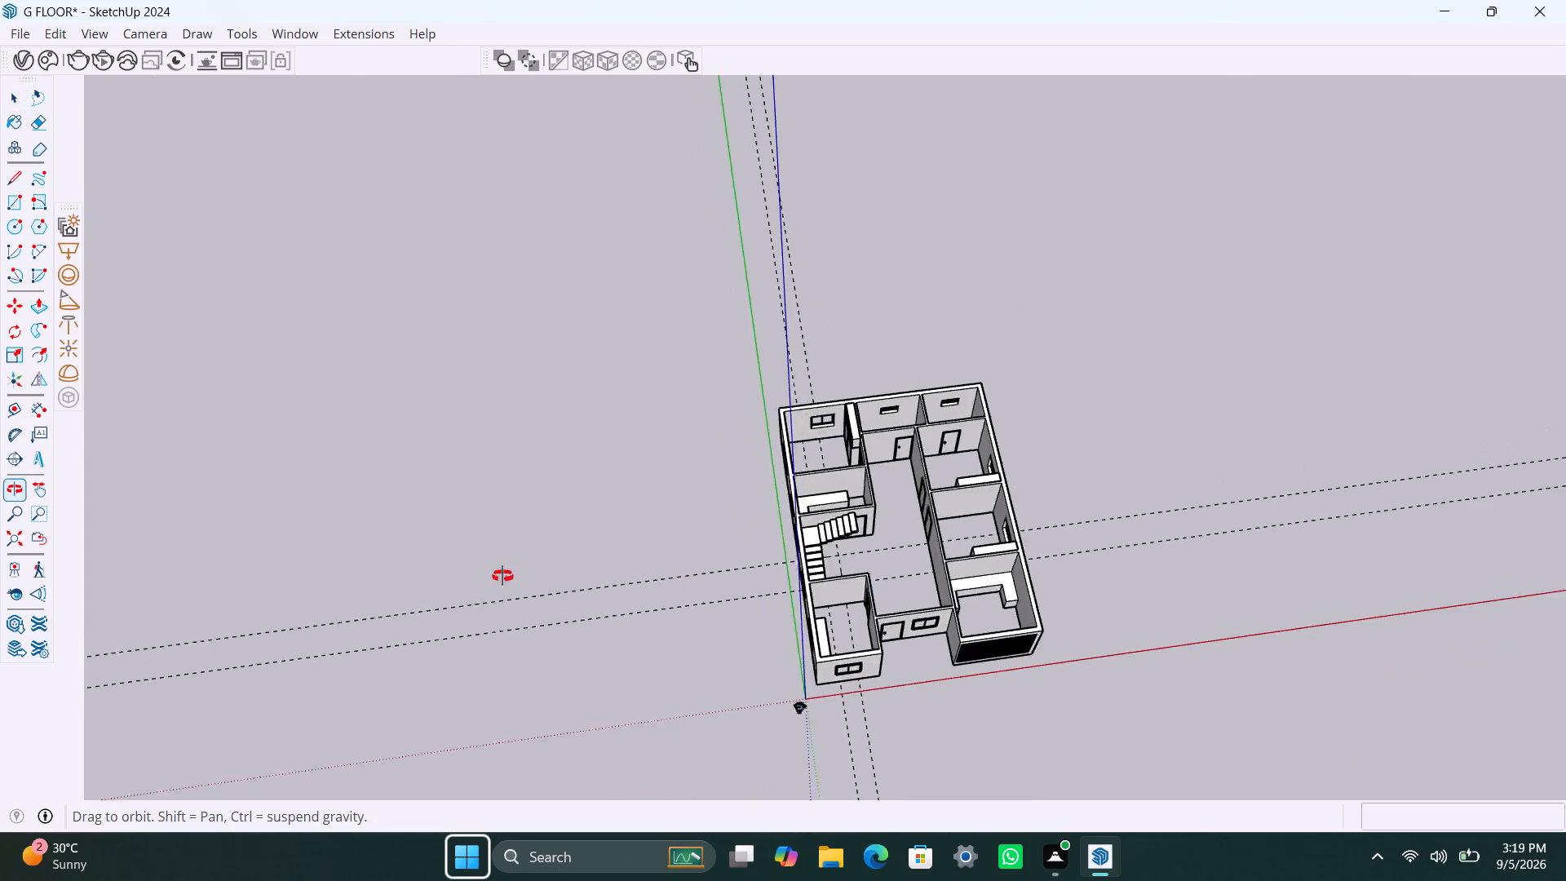
{"action": "middle_click_drag", "start_coordinate": [502, 576], "coordinate": [246, 576]}
{"action": "scroll", "coordinate": [737, 569], "scroll_direction": "up", "scroll_amount": 4}
{"action": "middle_click_drag", "start_coordinate": [856, 587], "coordinate": [577, 572]}
{"action": "key", "text": "ctrl+s"}
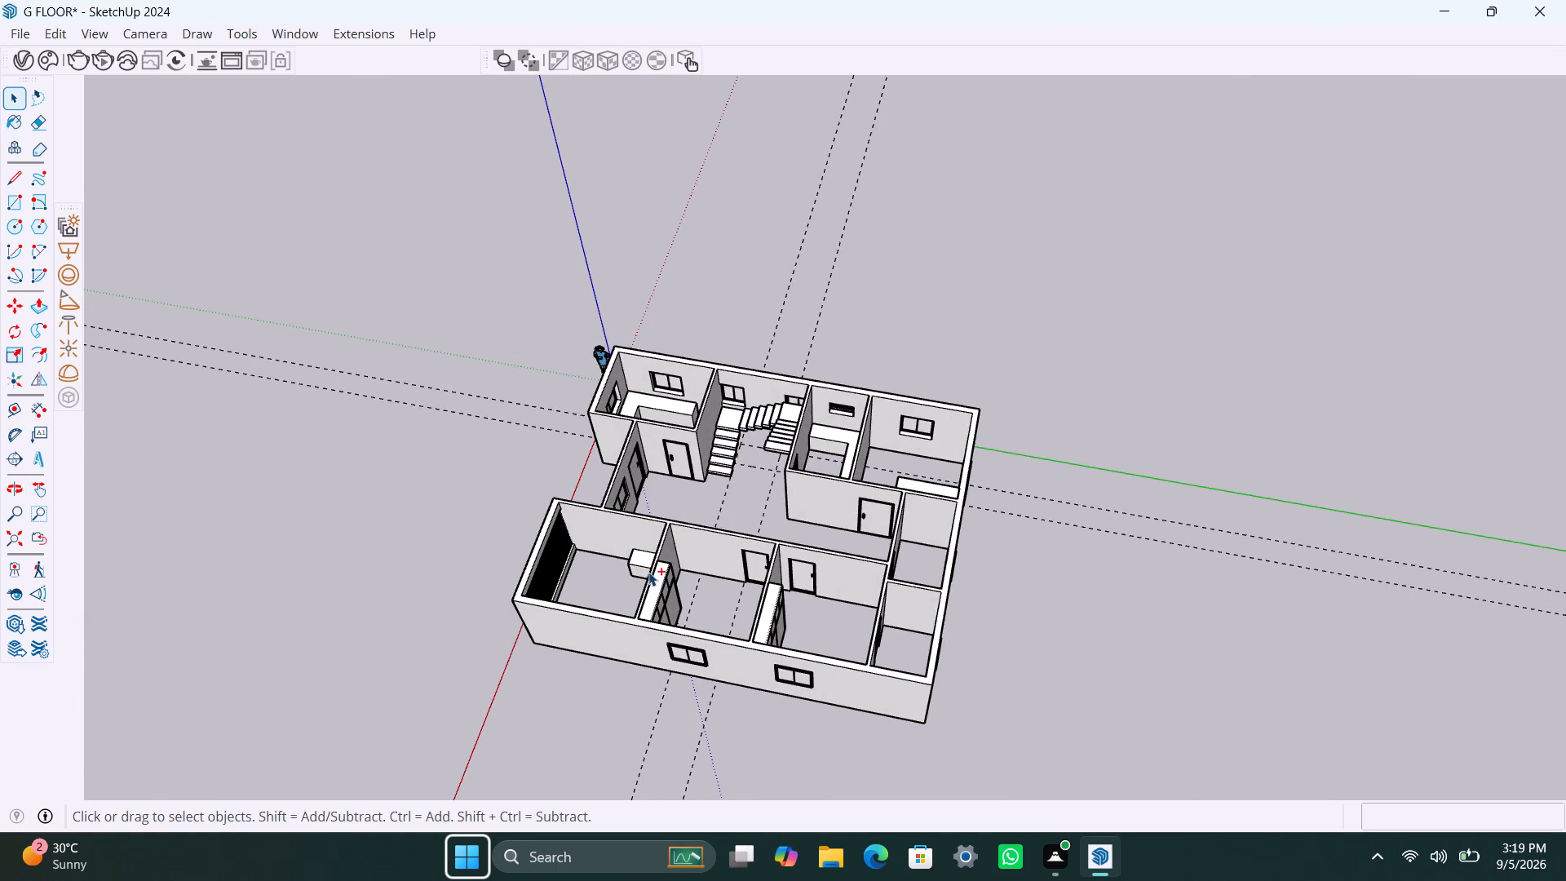
Delete all construction guides from the ground floor model and save it.
{"action": "left_click", "coordinate": [65, 23]}
{"action": "left_click", "coordinate": [57, 32]}
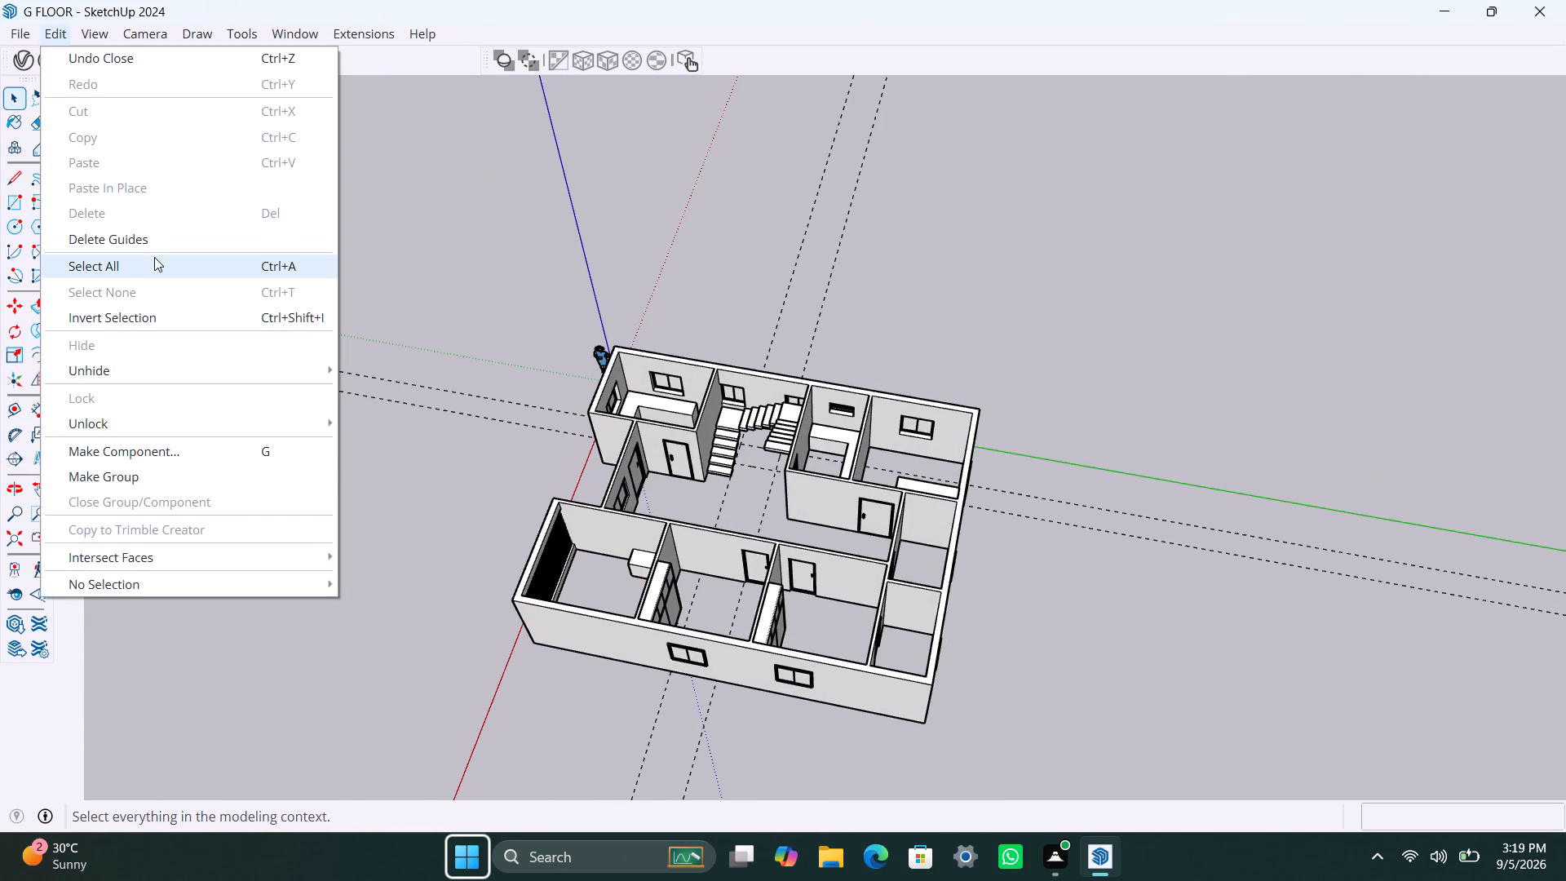
{"action": "left_click", "coordinate": [153, 248]}
{"action": "scroll", "coordinate": [710, 396], "scroll_direction": "down", "scroll_amount": 5}
{"action": "middle_click_drag", "start_coordinate": [690, 595], "coordinate": [785, 620]}
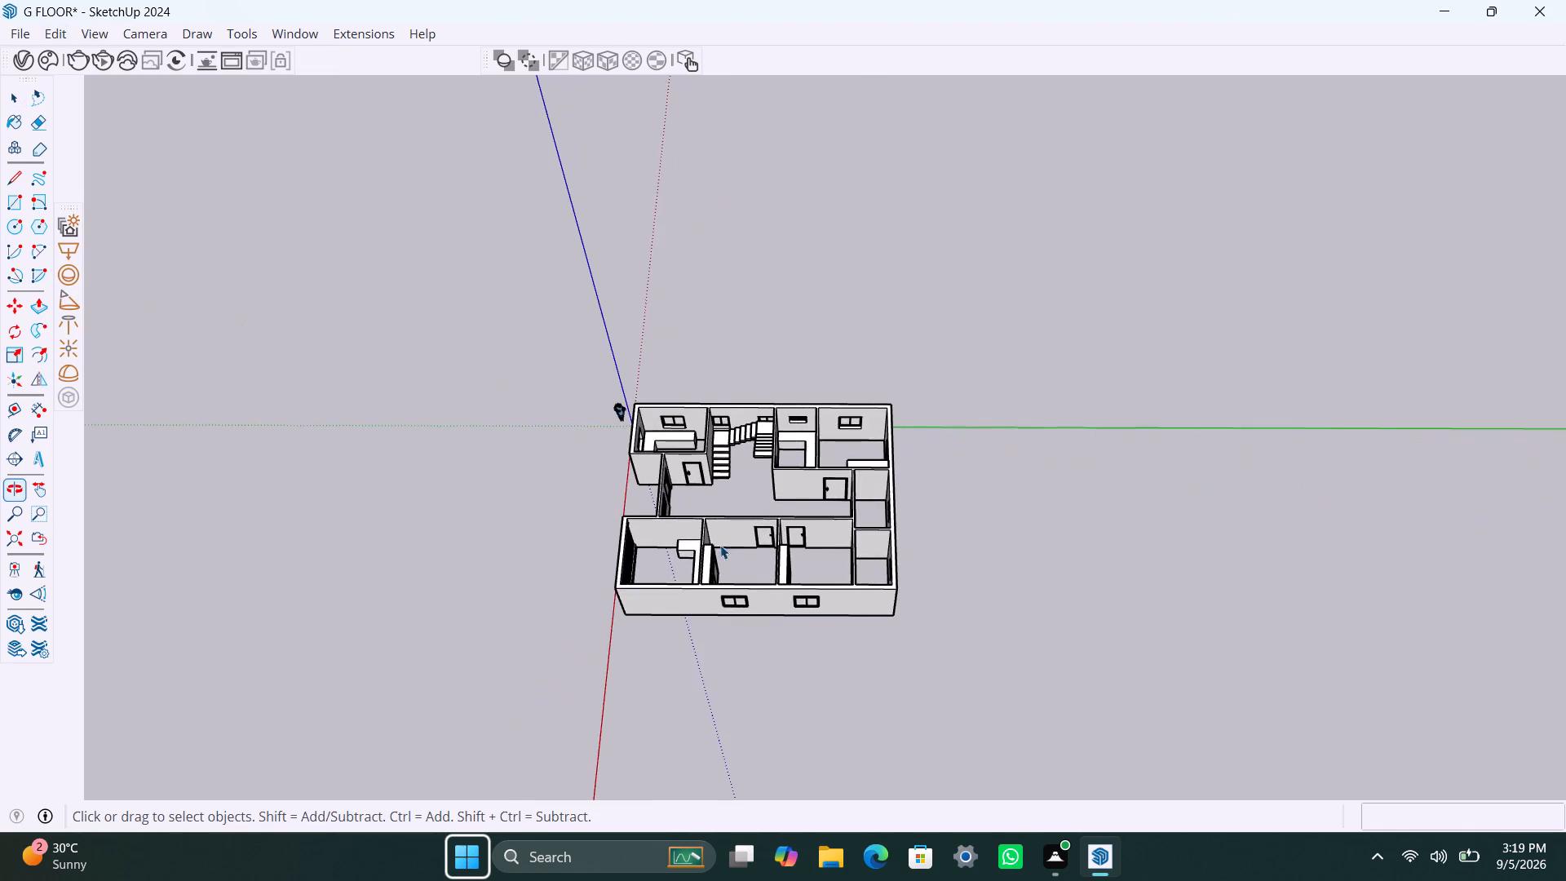
{"action": "scroll", "coordinate": [706, 505], "scroll_direction": "up", "scroll_amount": 9}
{"action": "key", "text": "ctrl+s"}
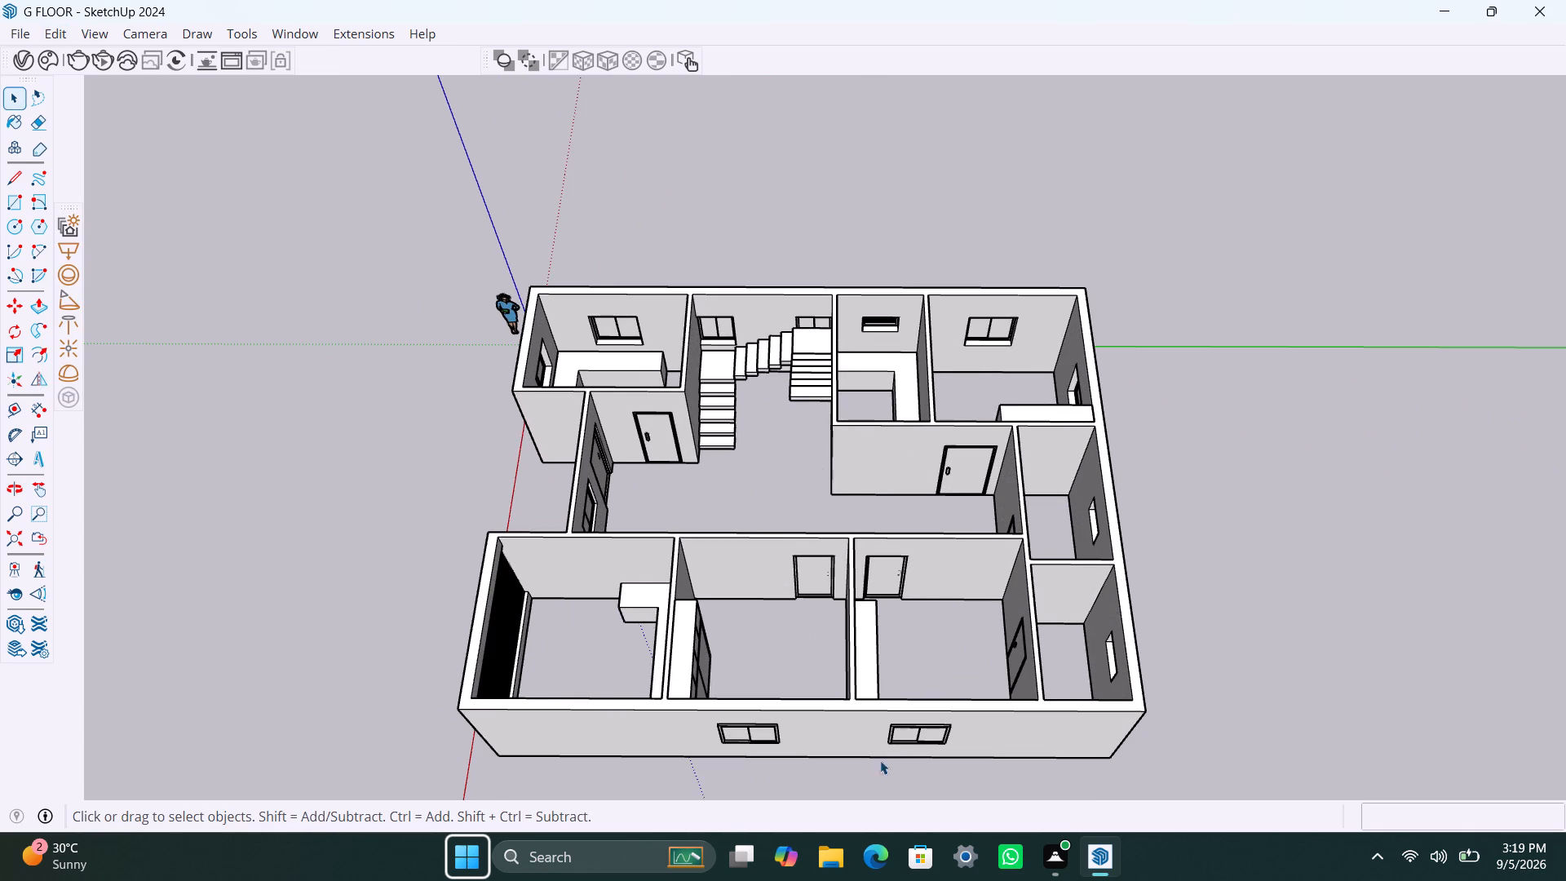
Examine the whole ground floor from several sides, checking the rooms, the staircase and the tops of the walls.
{"action": "scroll", "coordinate": [883, 759], "scroll_direction": "down", "scroll_amount": 3}
{"action": "scroll", "coordinate": [788, 626], "scroll_direction": "up", "scroll_amount": 5}
{"action": "middle_click_drag", "start_coordinate": [776, 591], "coordinate": [832, 360]}
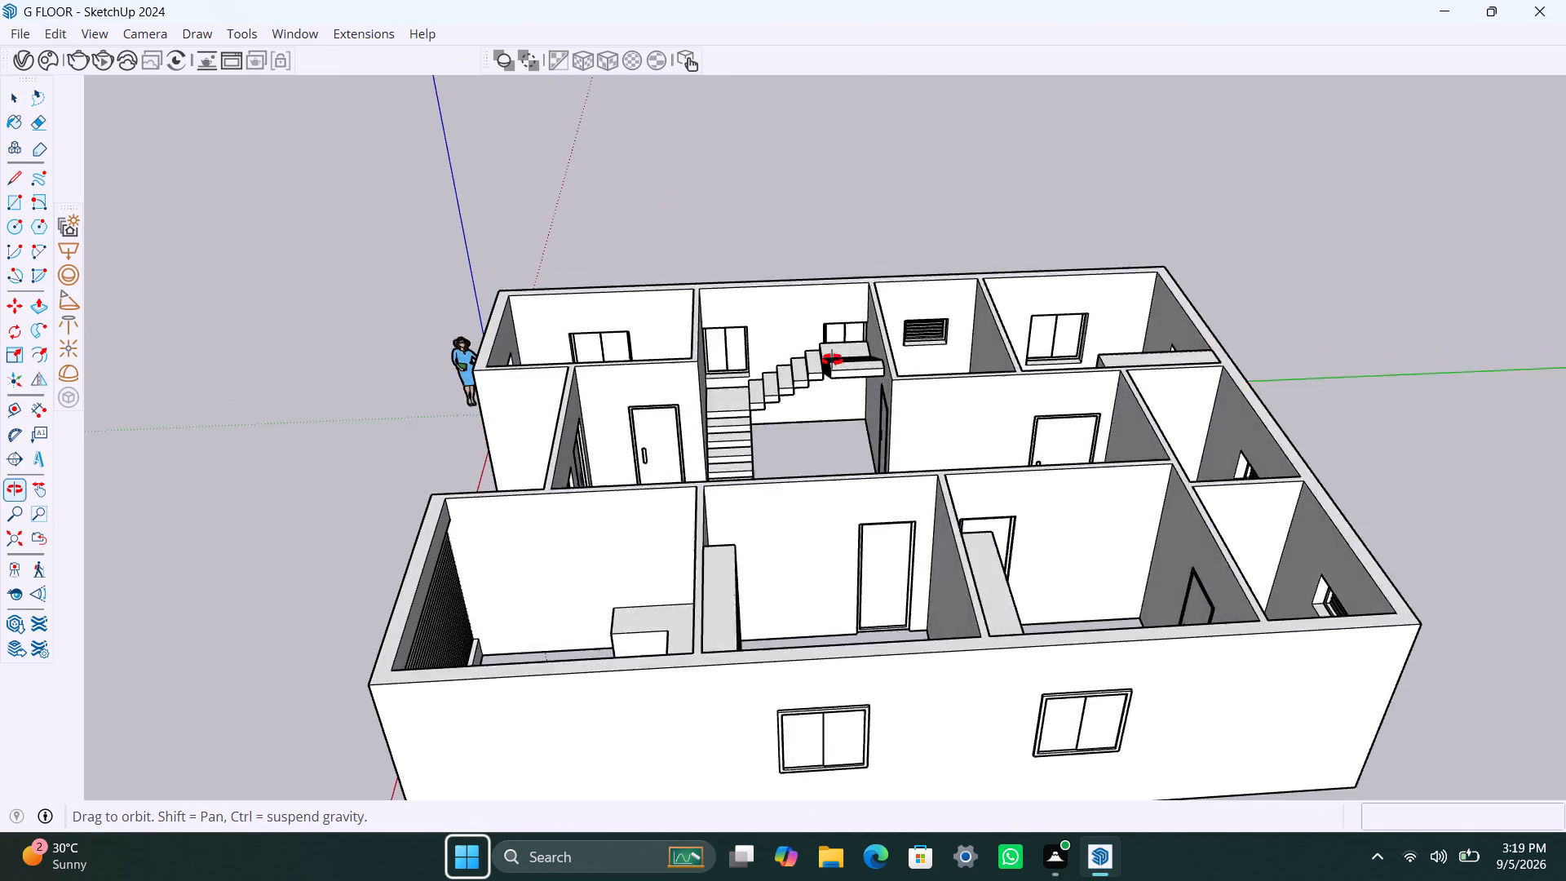
{"action": "middle_click_drag", "start_coordinate": [832, 360], "coordinate": [1053, 418]}
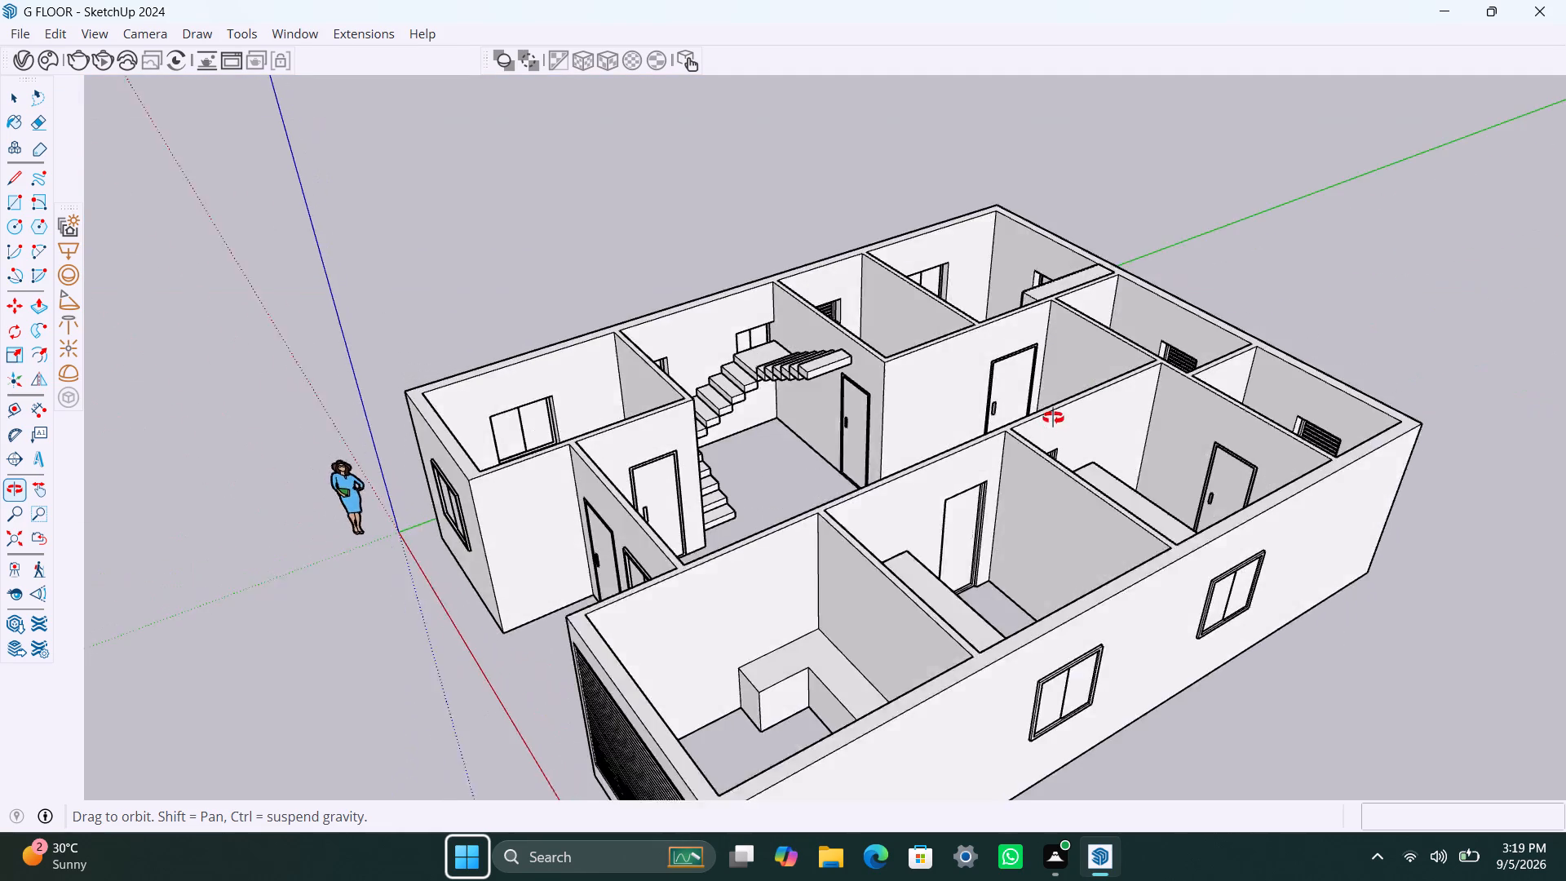
{"action": "middle_click_drag", "start_coordinate": [1053, 418], "coordinate": [713, 493]}
{"action": "scroll", "coordinate": [731, 479], "scroll_direction": "down", "scroll_amount": 7}
{"action": "scroll", "coordinate": [728, 530], "scroll_direction": "up", "scroll_amount": 3}
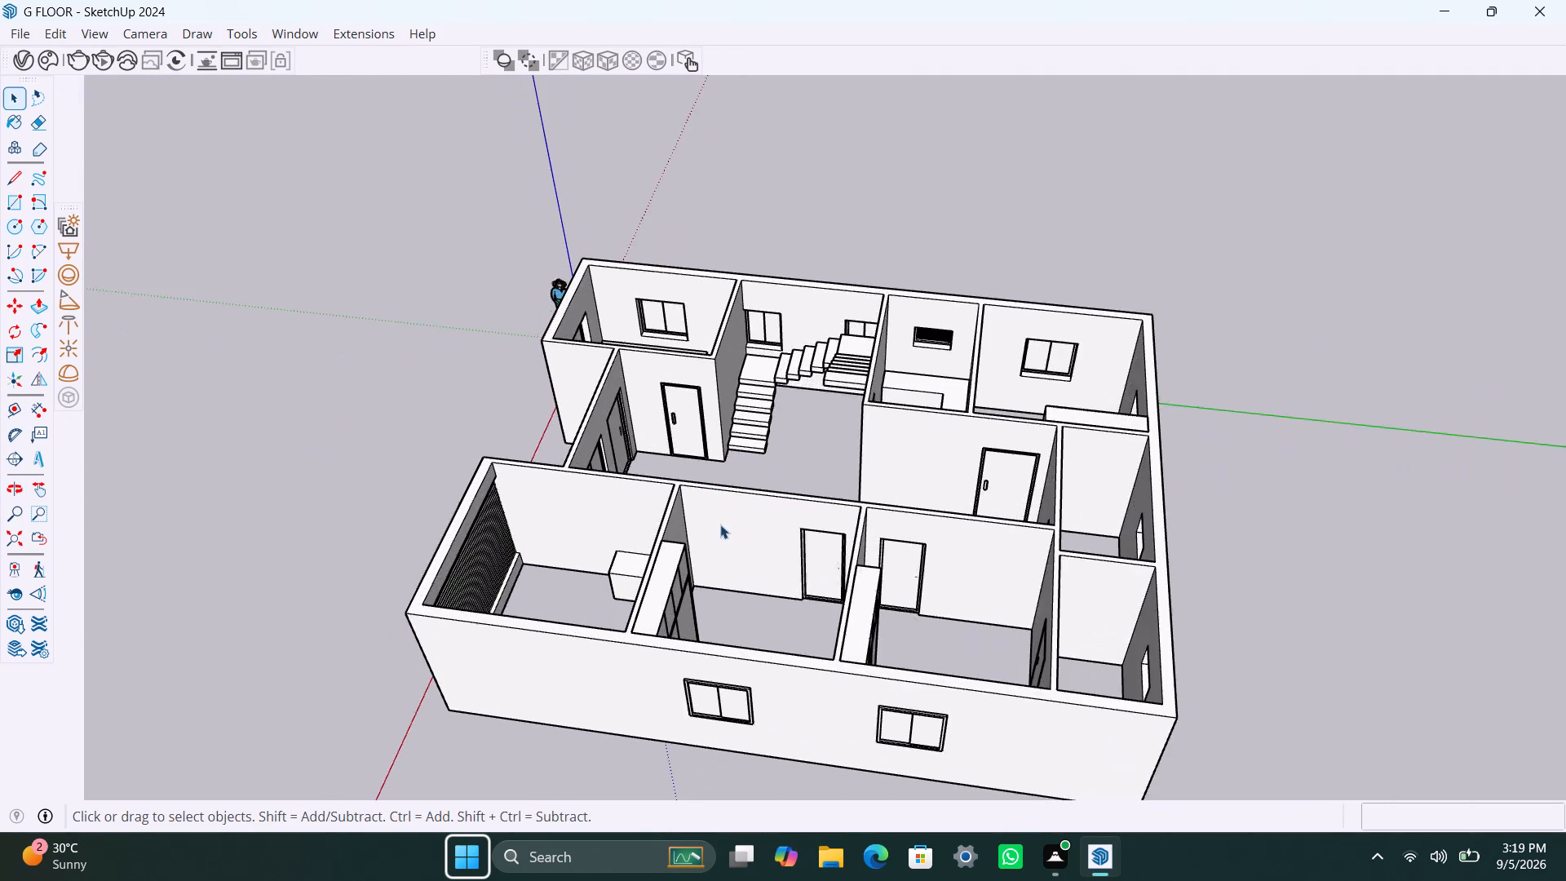
{"action": "scroll", "coordinate": [722, 528], "scroll_direction": "down", "scroll_amount": 4}
{"action": "middle_click_drag", "start_coordinate": [743, 567], "coordinate": [842, 584]}
{"action": "scroll", "coordinate": [825, 556], "scroll_direction": "down", "scroll_amount": 3}
{"action": "middle_click_drag", "start_coordinate": [813, 540], "coordinate": [901, 441]}
{"action": "scroll", "coordinate": [855, 423], "scroll_direction": "up", "scroll_amount": 2}
{"action": "middle_click_drag", "start_coordinate": [816, 398], "coordinate": [829, 452]}
{"action": "scroll", "coordinate": [781, 394], "scroll_direction": "up", "scroll_amount": 1}
Draw a rectangle over the wall tops between opposite outer corners of the house and group its face with its edges.
{"action": "key", "text": "r"}
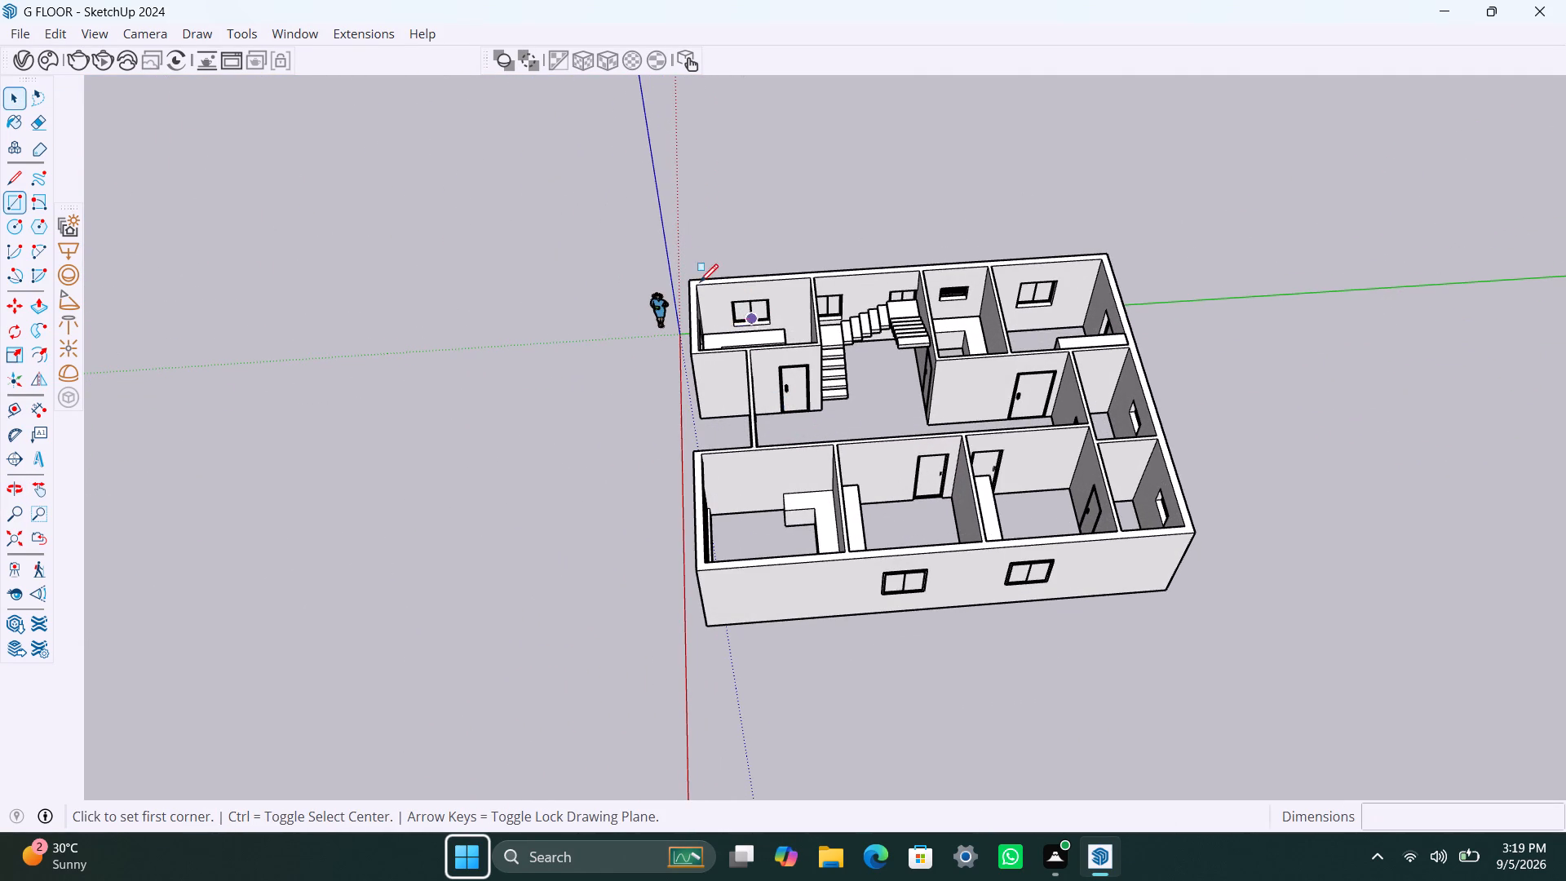
{"action": "left_click", "coordinate": [688, 279]}
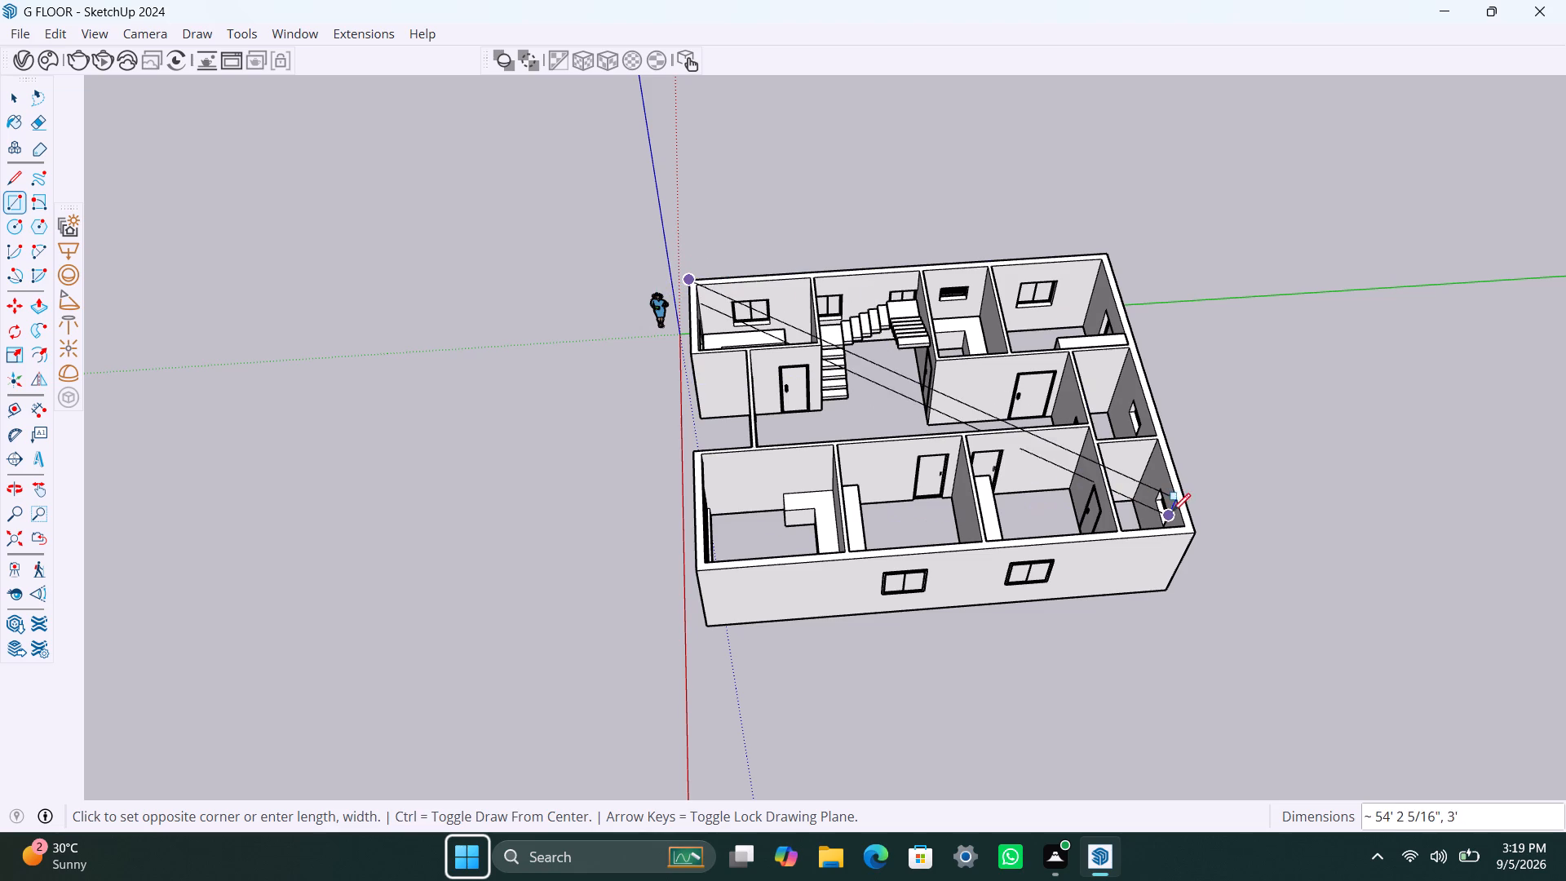
{"action": "left_click", "coordinate": [1192, 530]}
{"action": "key", "text": "space"}
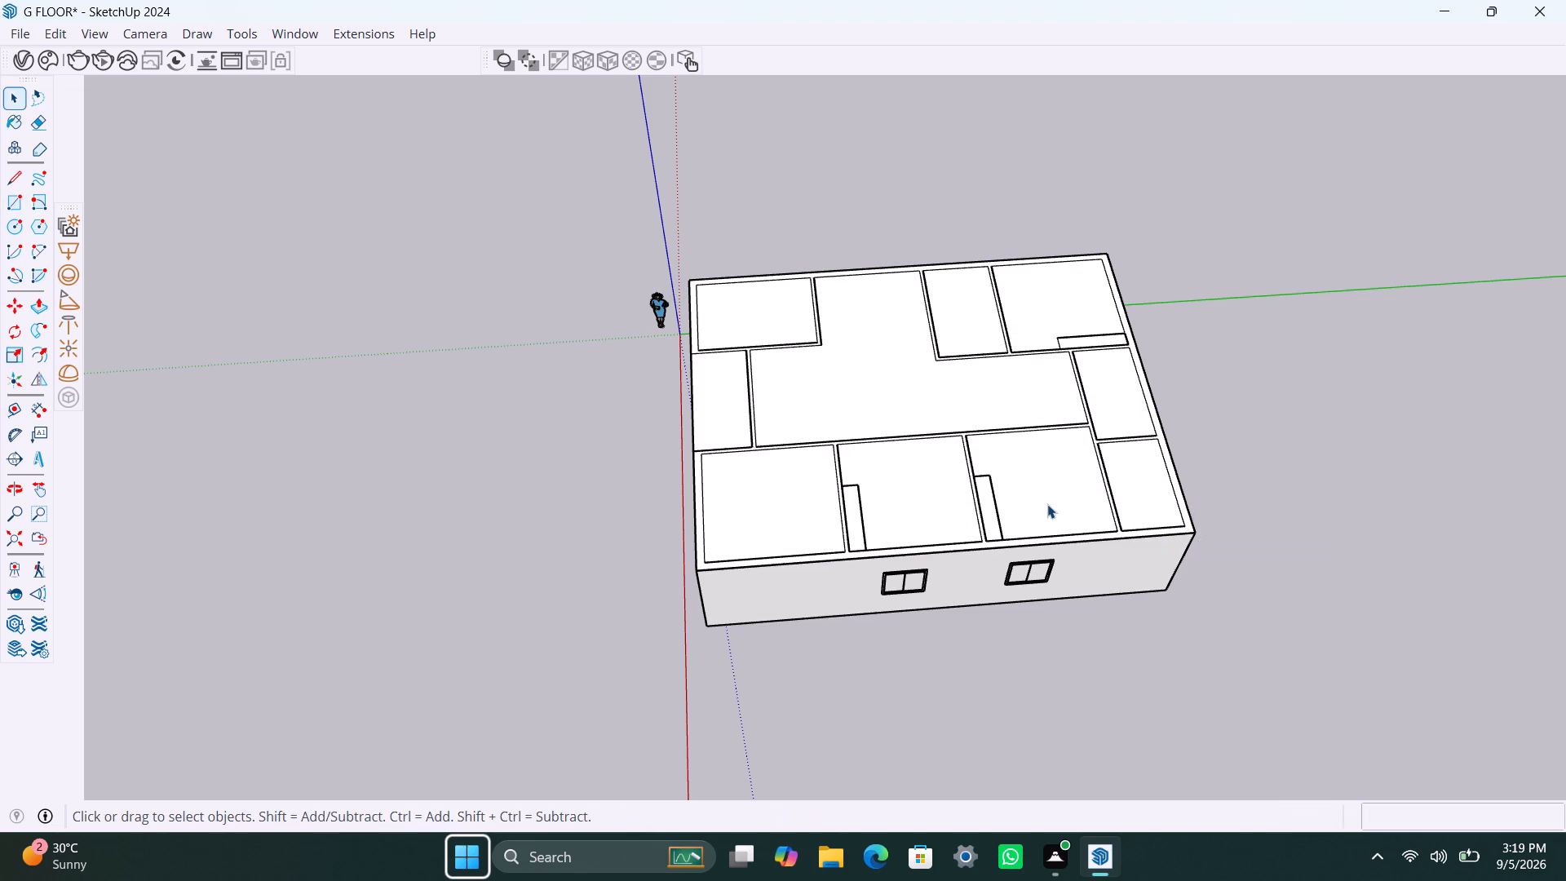
{"action": "double_click", "coordinate": [1047, 504]}
{"action": "right_click", "coordinate": [1048, 503]}
{"action": "left_click", "coordinate": [1177, 248]}
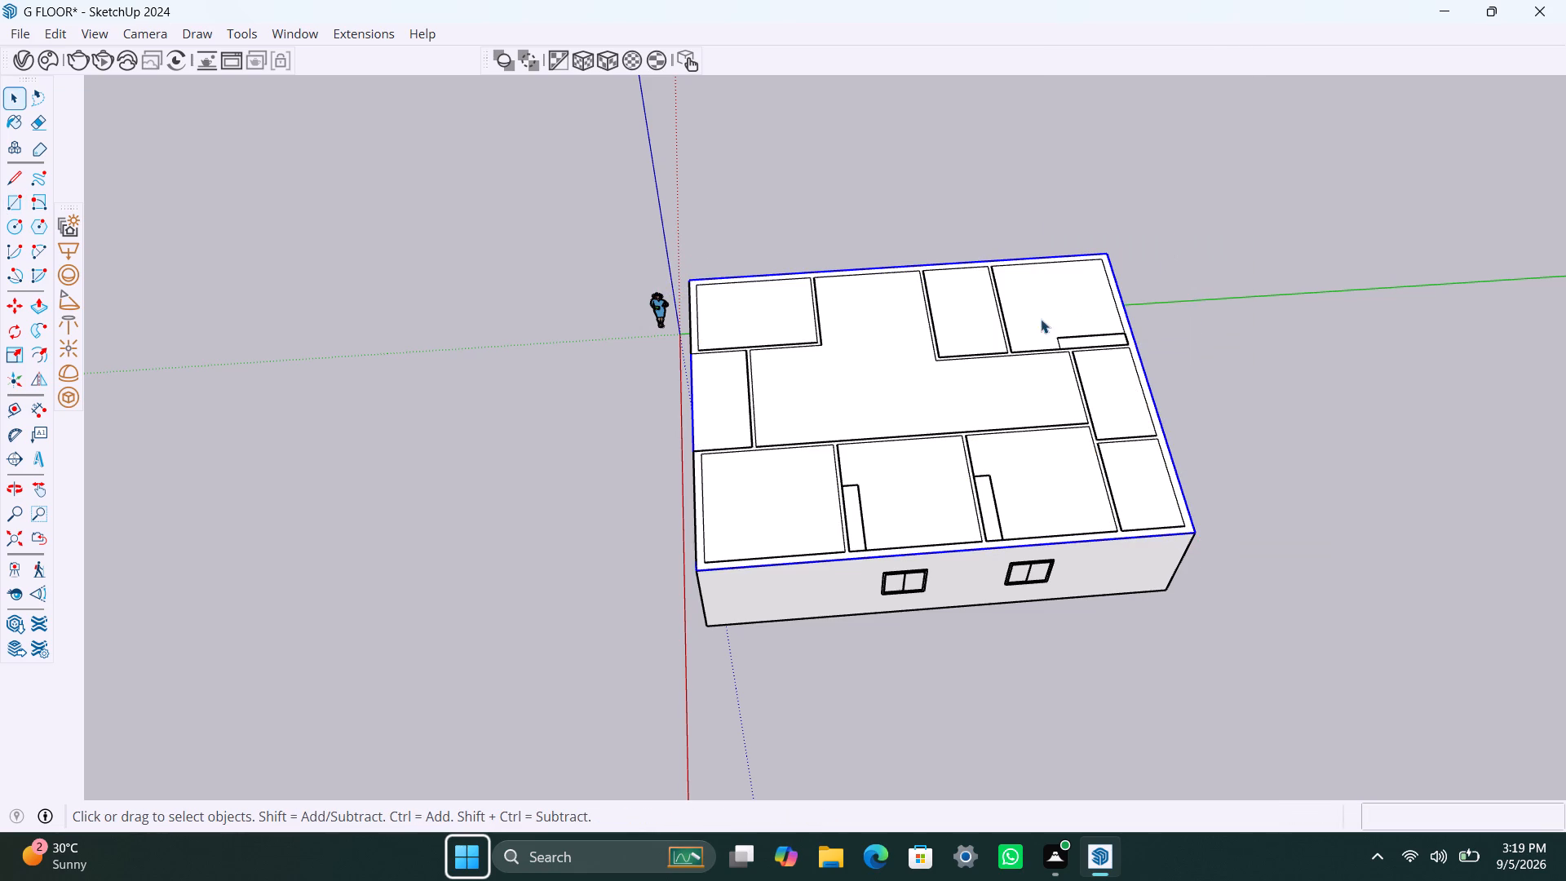
Inside the new group, extrude the rectangle upward 6" with Push/Pull to form the roof slab, and close the group.
{"action": "triple_click", "coordinate": [1028, 329]}
{"action": "right_click", "coordinate": [1031, 327]}
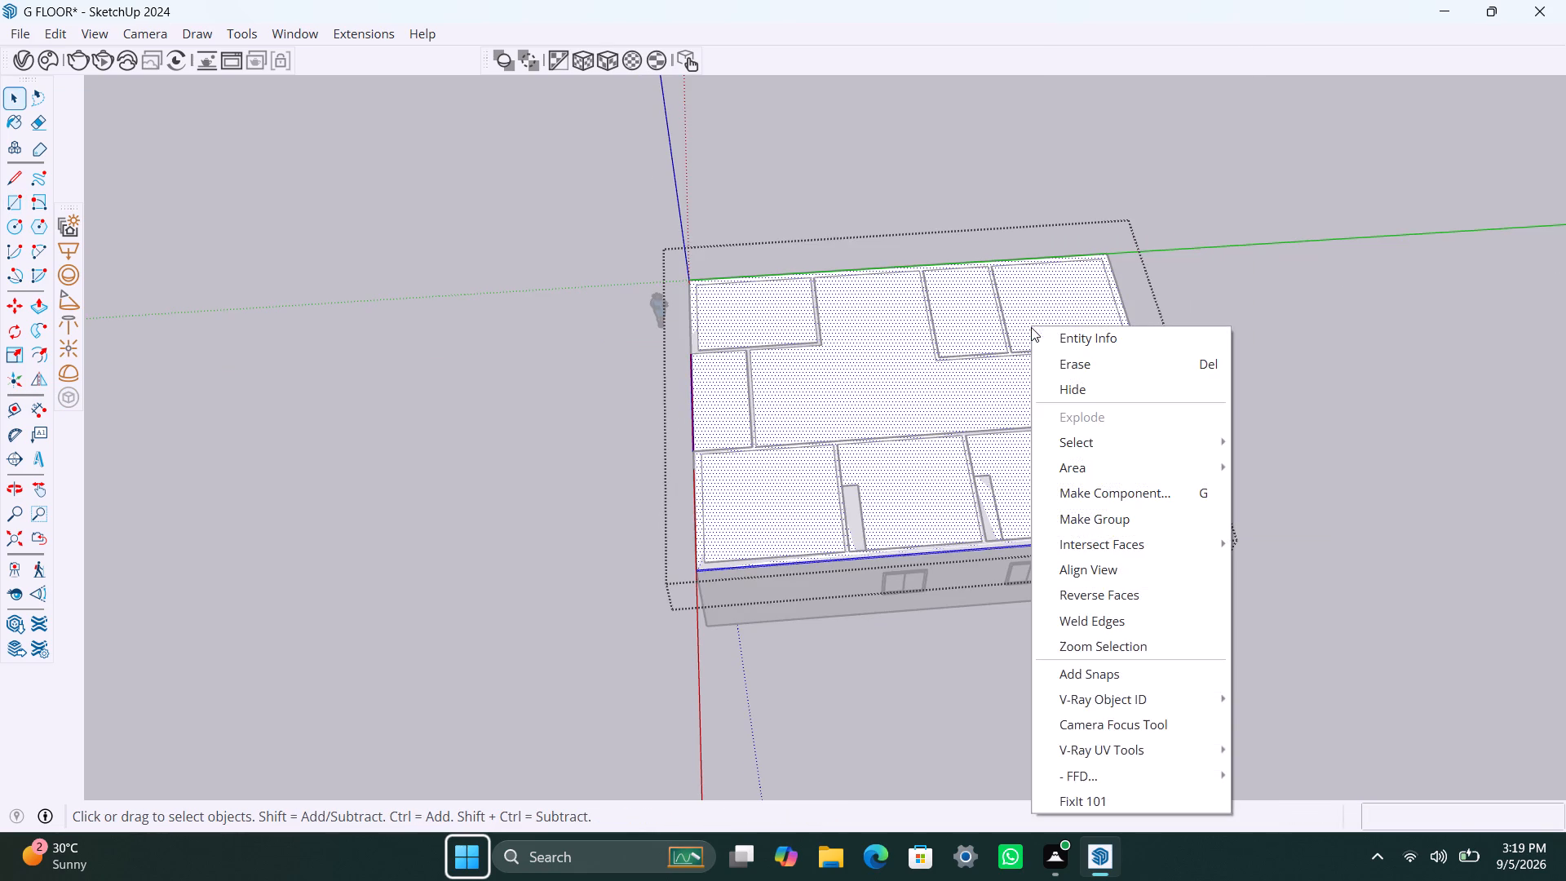
{"action": "triple_click", "coordinate": [1030, 327]}
{"action": "left_click", "coordinate": [1031, 327]}
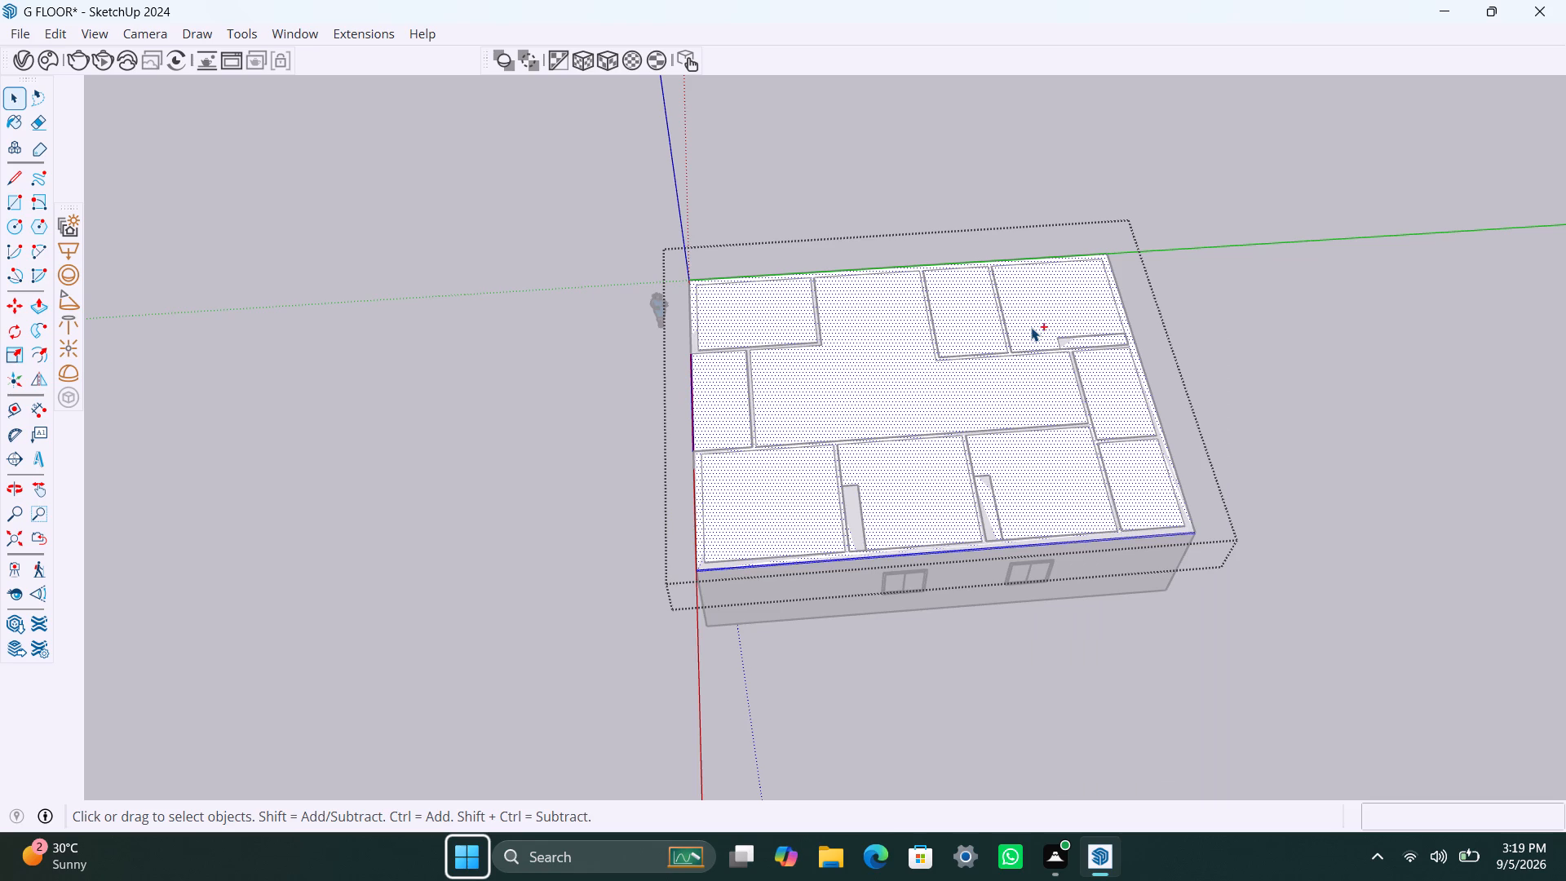
{"action": "key", "text": "ctrl+z"}
{"action": "double_click", "coordinate": [1031, 327]}
{"action": "left_click", "coordinate": [1031, 327]}
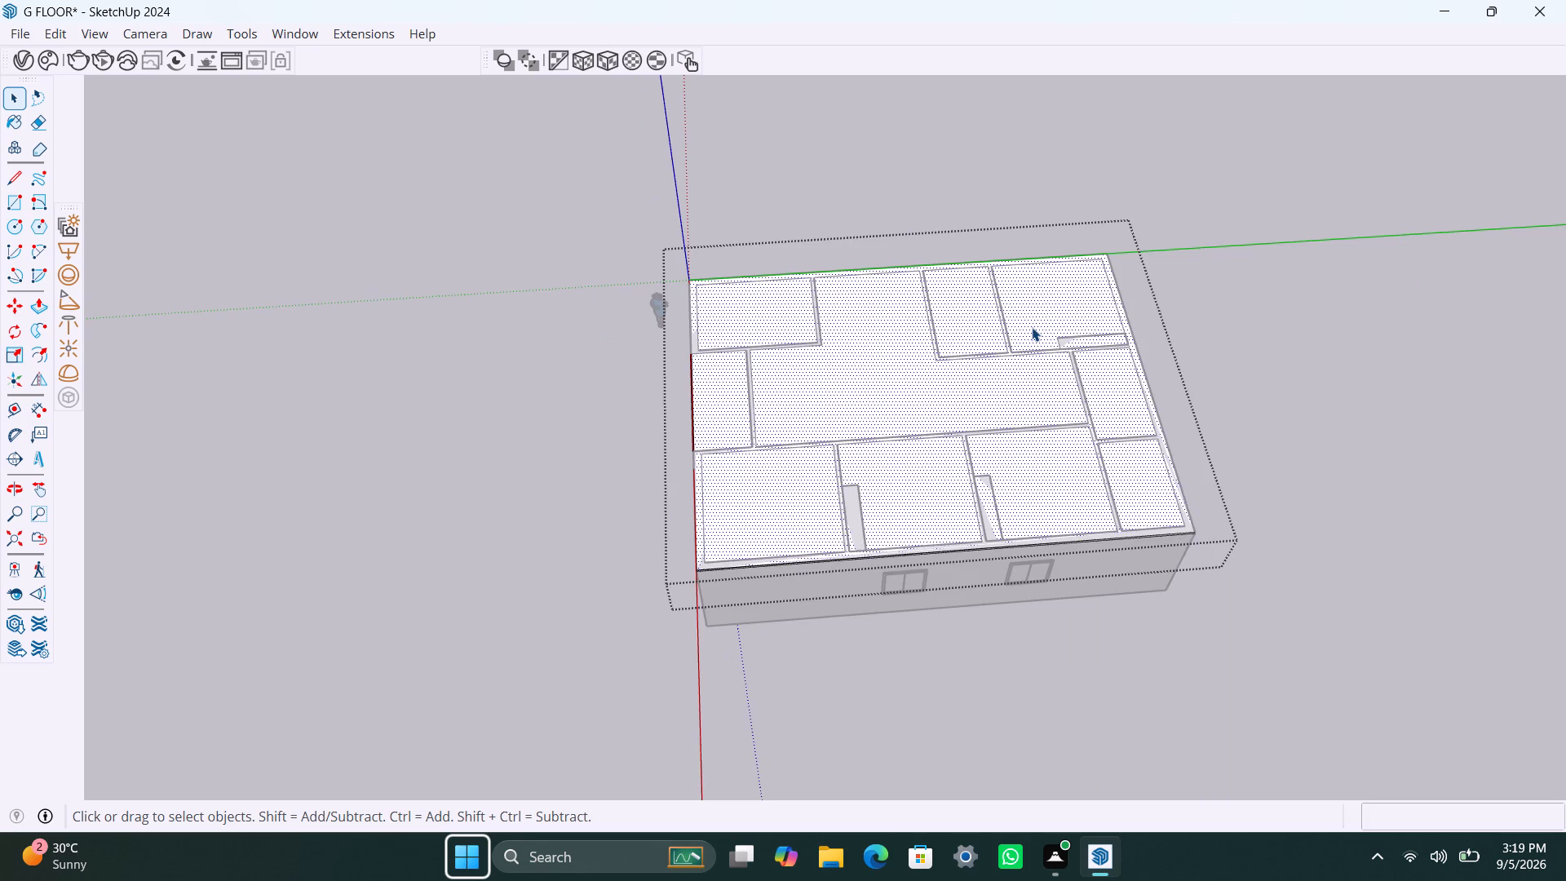
{"action": "key", "text": "p"}
{"action": "left_click", "coordinate": [1032, 328]}
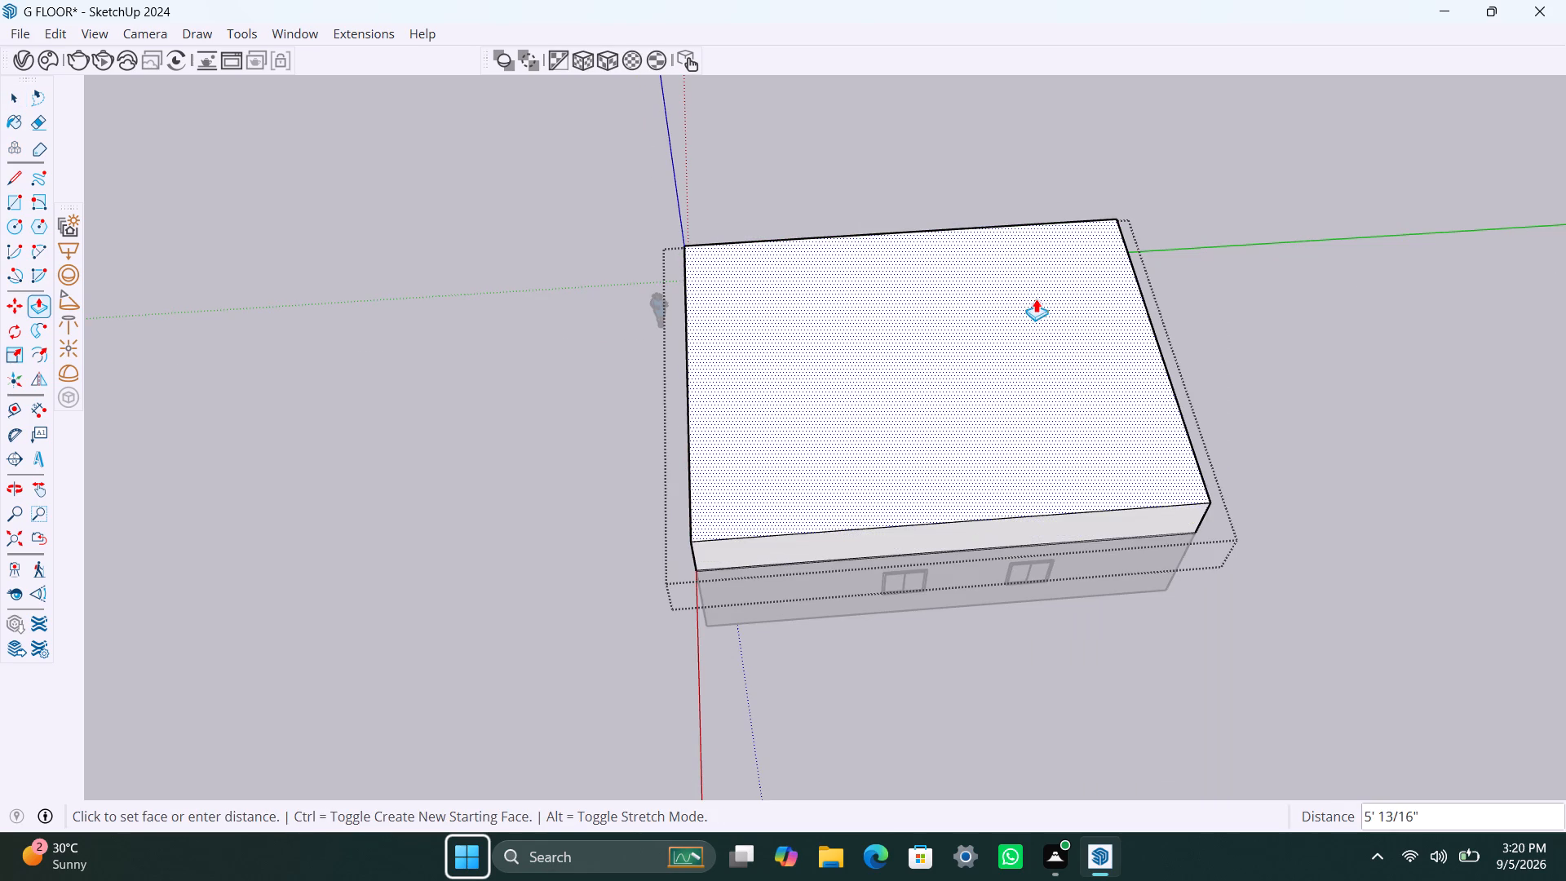
{"action": "type", "text": "6\""}
{"action": "key", "text": "Return"}
{"action": "key", "text": "space"}
{"action": "left_click", "coordinate": [1444, 421]}
Copy the roof slab 11' straight down, from its lower front corner to the base corner of the front wall.
{"action": "scroll", "coordinate": [974, 519], "scroll_direction": "down", "scroll_amount": 4}
{"action": "middle_click_drag", "start_coordinate": [894, 568], "coordinate": [962, 549]}
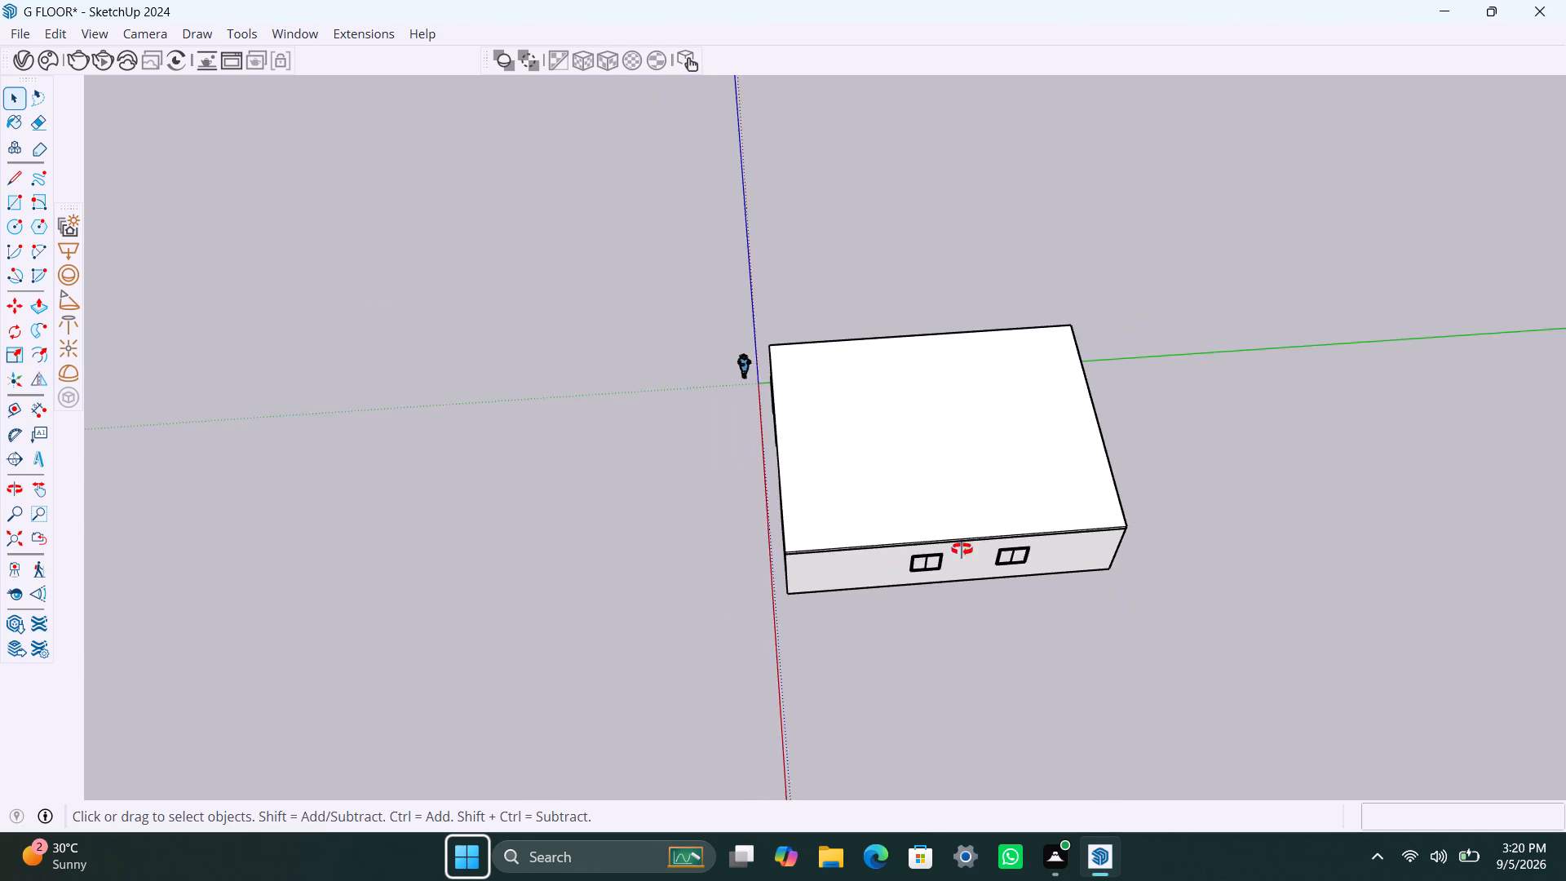
{"action": "middle_click_drag", "start_coordinate": [962, 549], "coordinate": [1484, 308]}
{"action": "scroll", "coordinate": [984, 359], "scroll_direction": "up", "scroll_amount": 6}
{"action": "middle_click_drag", "start_coordinate": [827, 411], "coordinate": [900, 348]}
{"action": "left_click", "coordinate": [745, 446]}
{"action": "key", "text": "m"}
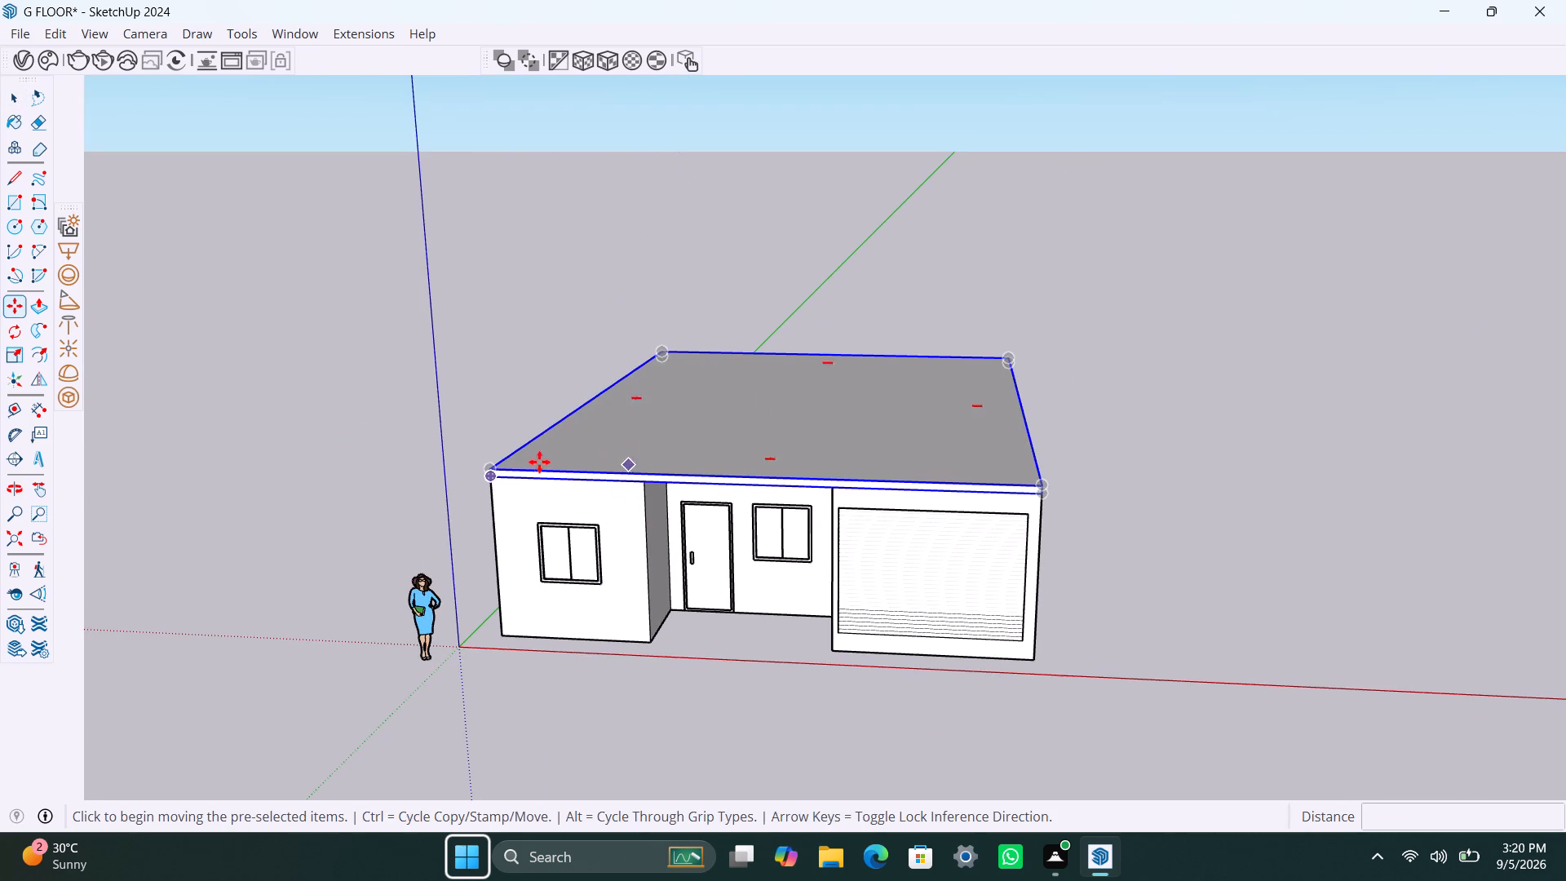
{"action": "left_click", "coordinate": [489, 480]}
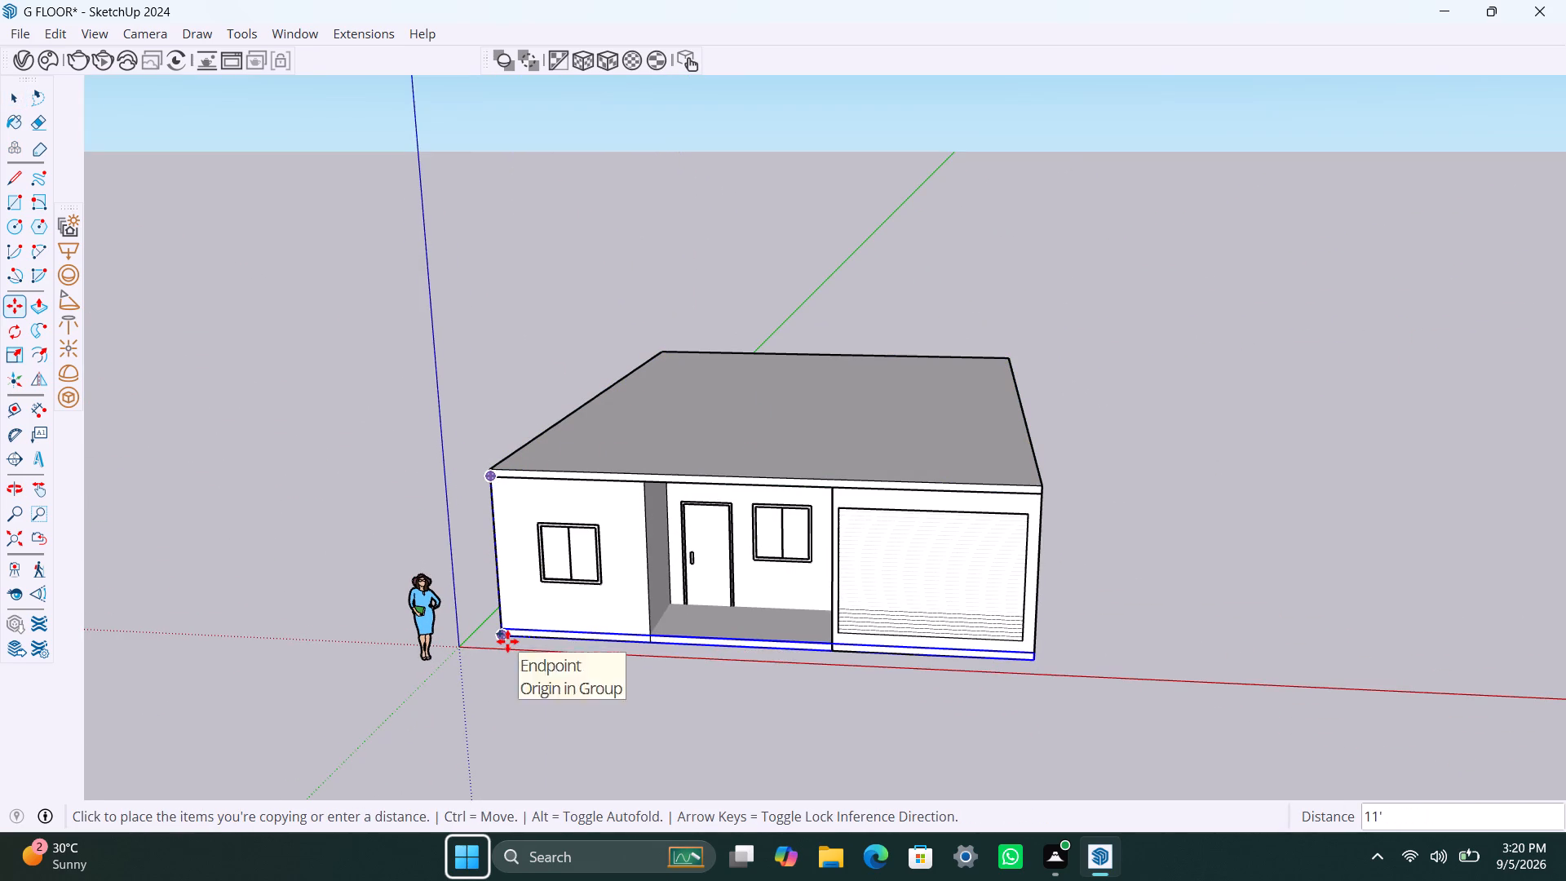
{"action": "left_click", "coordinate": [507, 641]}
Move the copied slab down 6" so its top edge meets the base of the walls as a floor slab.
{"action": "scroll", "coordinate": [529, 641], "scroll_direction": "up", "scroll_amount": 16}
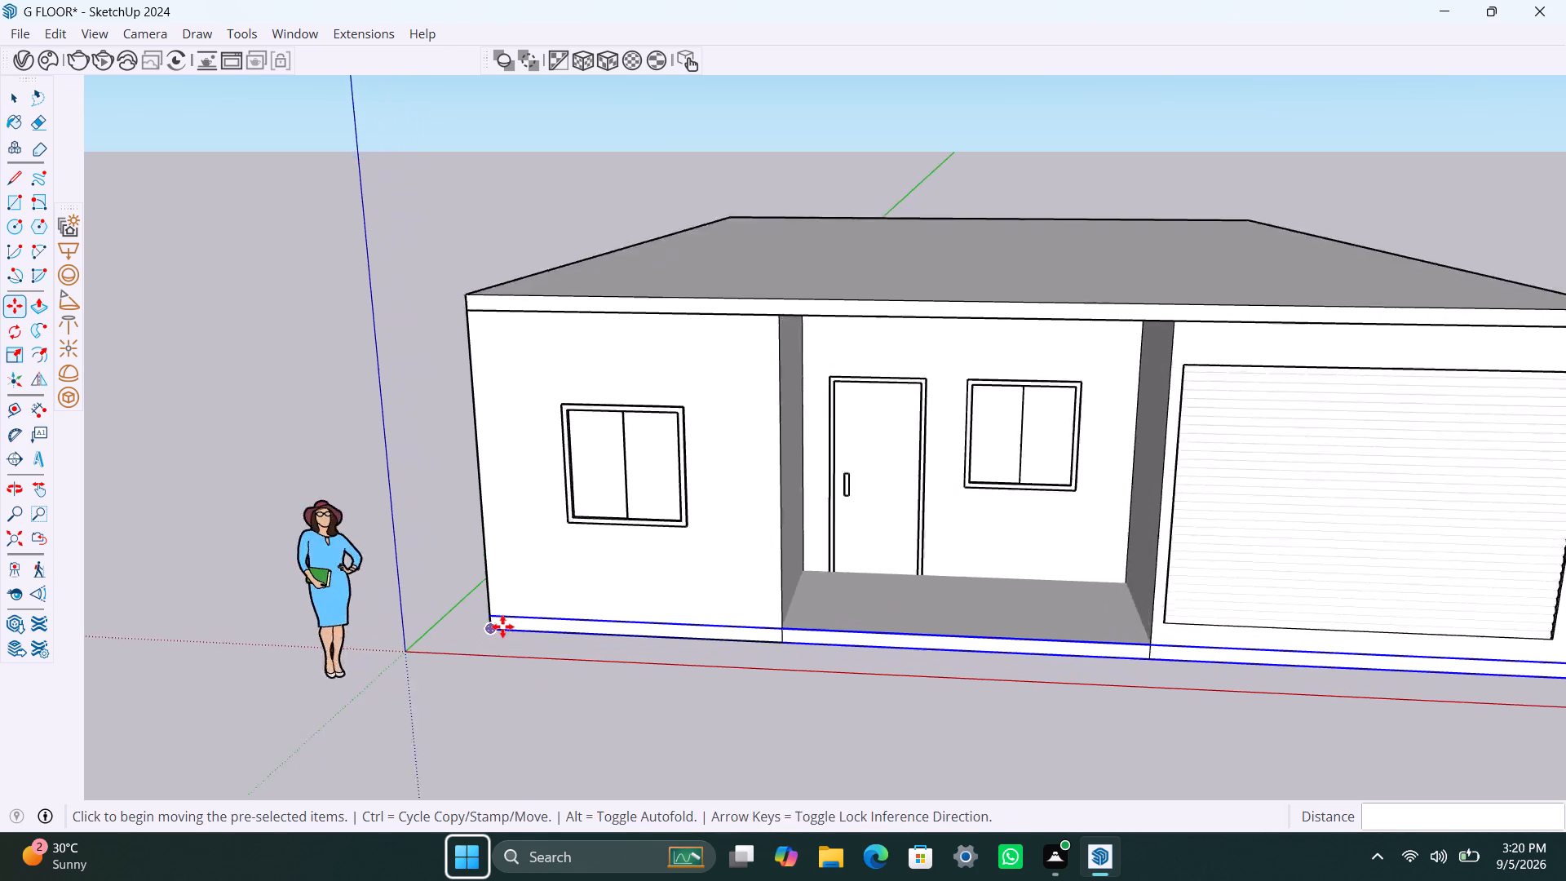
{"action": "scroll", "coordinate": [502, 626], "scroll_direction": "up", "scroll_amount": 9}
{"action": "left_click", "coordinate": [490, 607]}
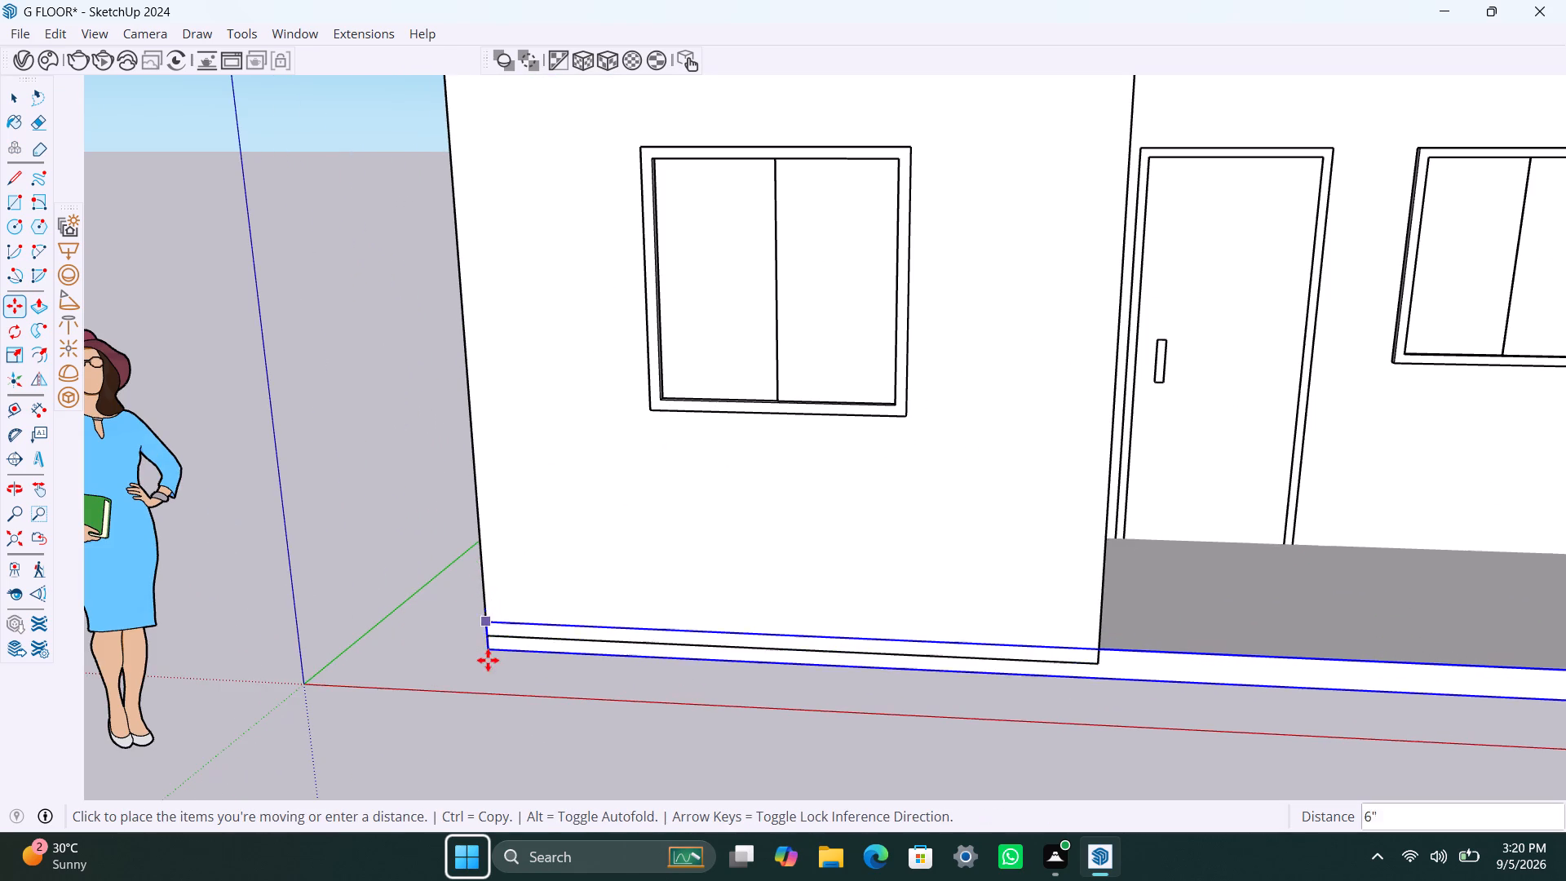
{"action": "left_click", "coordinate": [488, 639]}
{"action": "key", "text": "space"}
{"action": "left_click", "coordinate": [378, 564]}
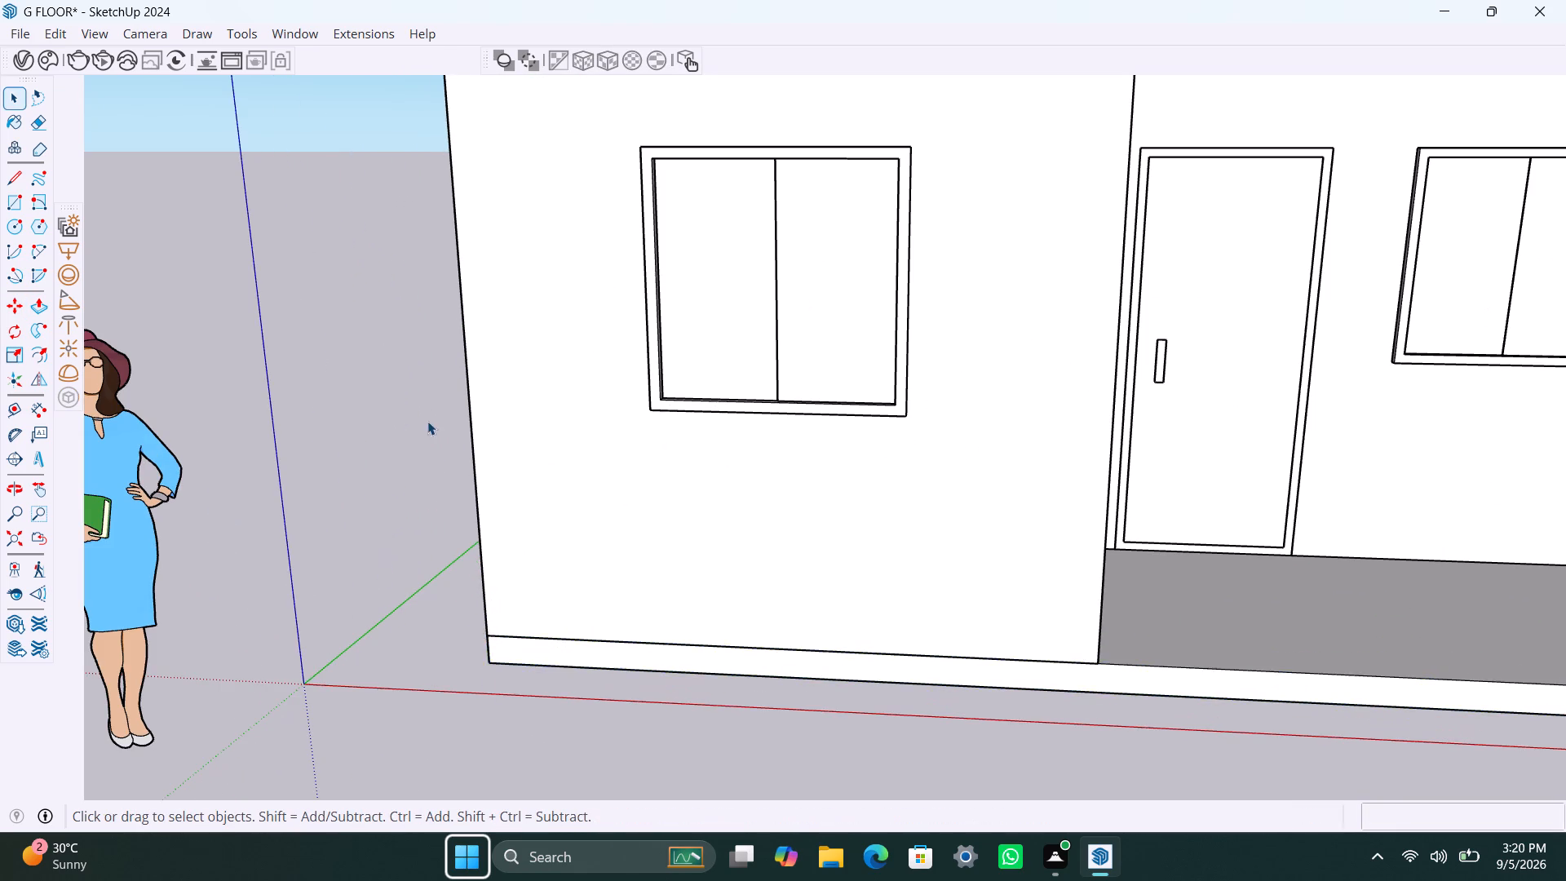
Examine the front facade and the garage shutter, selecting individual slats to check how they are built.
{"action": "scroll", "coordinate": [427, 421], "scroll_direction": "down", "scroll_amount": 20}
{"action": "scroll", "coordinate": [427, 421], "scroll_direction": "down", "scroll_amount": 8}
{"action": "scroll", "coordinate": [775, 338], "scroll_direction": "up", "scroll_amount": 1}
{"action": "middle_click_drag", "start_coordinate": [778, 339], "coordinate": [856, 516]}
{"action": "scroll", "coordinate": [879, 325], "scroll_direction": "up", "scroll_amount": 2}
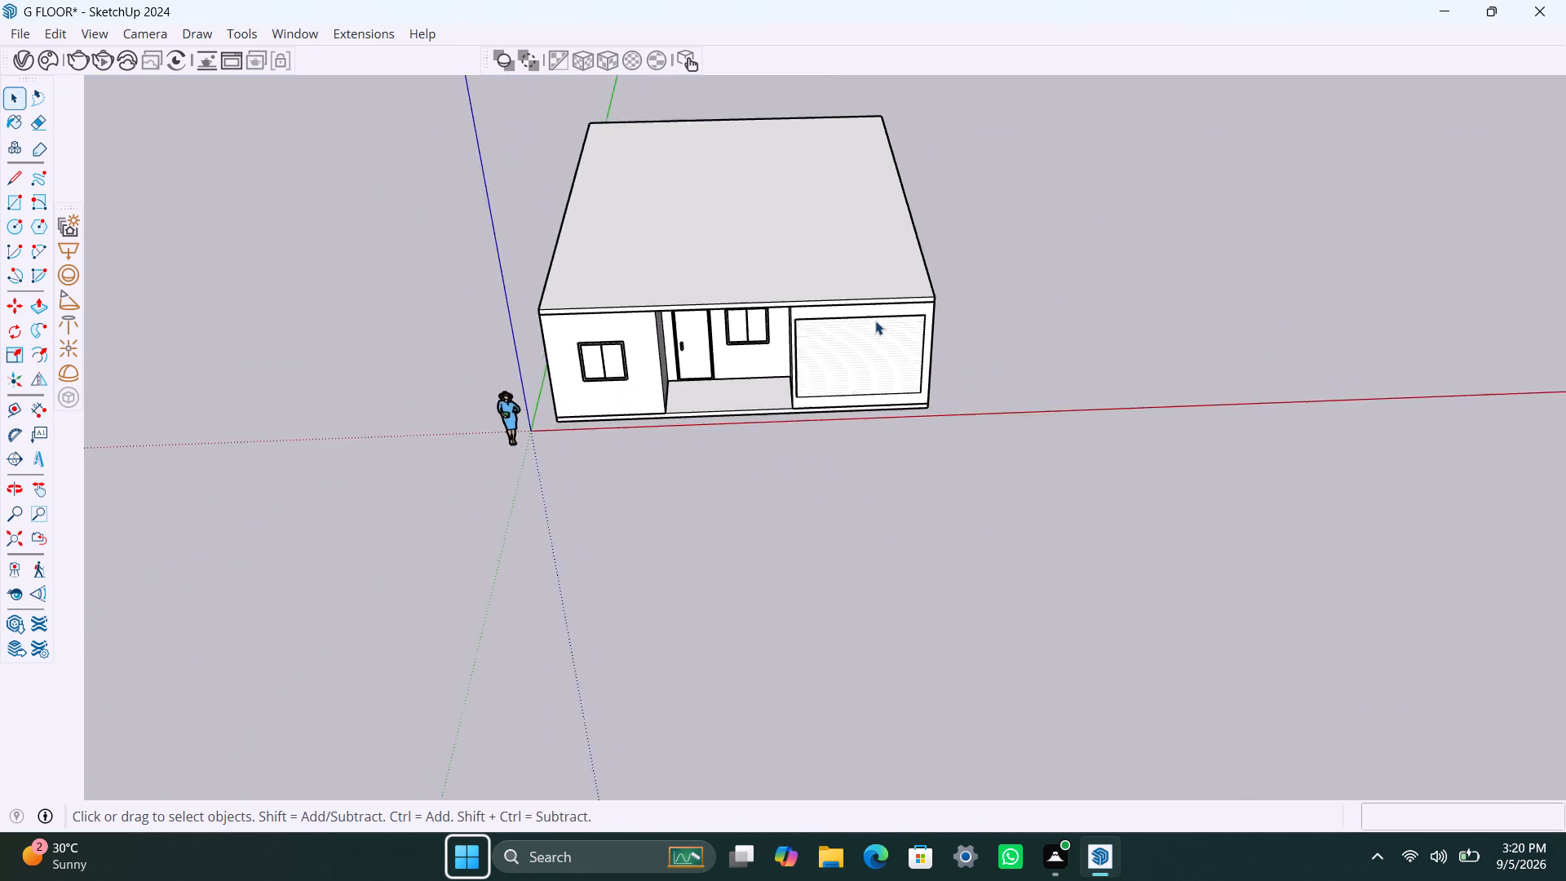
{"action": "scroll", "coordinate": [875, 321], "scroll_direction": "up", "scroll_amount": 12}
{"action": "scroll", "coordinate": [902, 410], "scroll_direction": "up", "scroll_amount": 5}
{"action": "scroll", "coordinate": [874, 503], "scroll_direction": "down", "scroll_amount": 5}
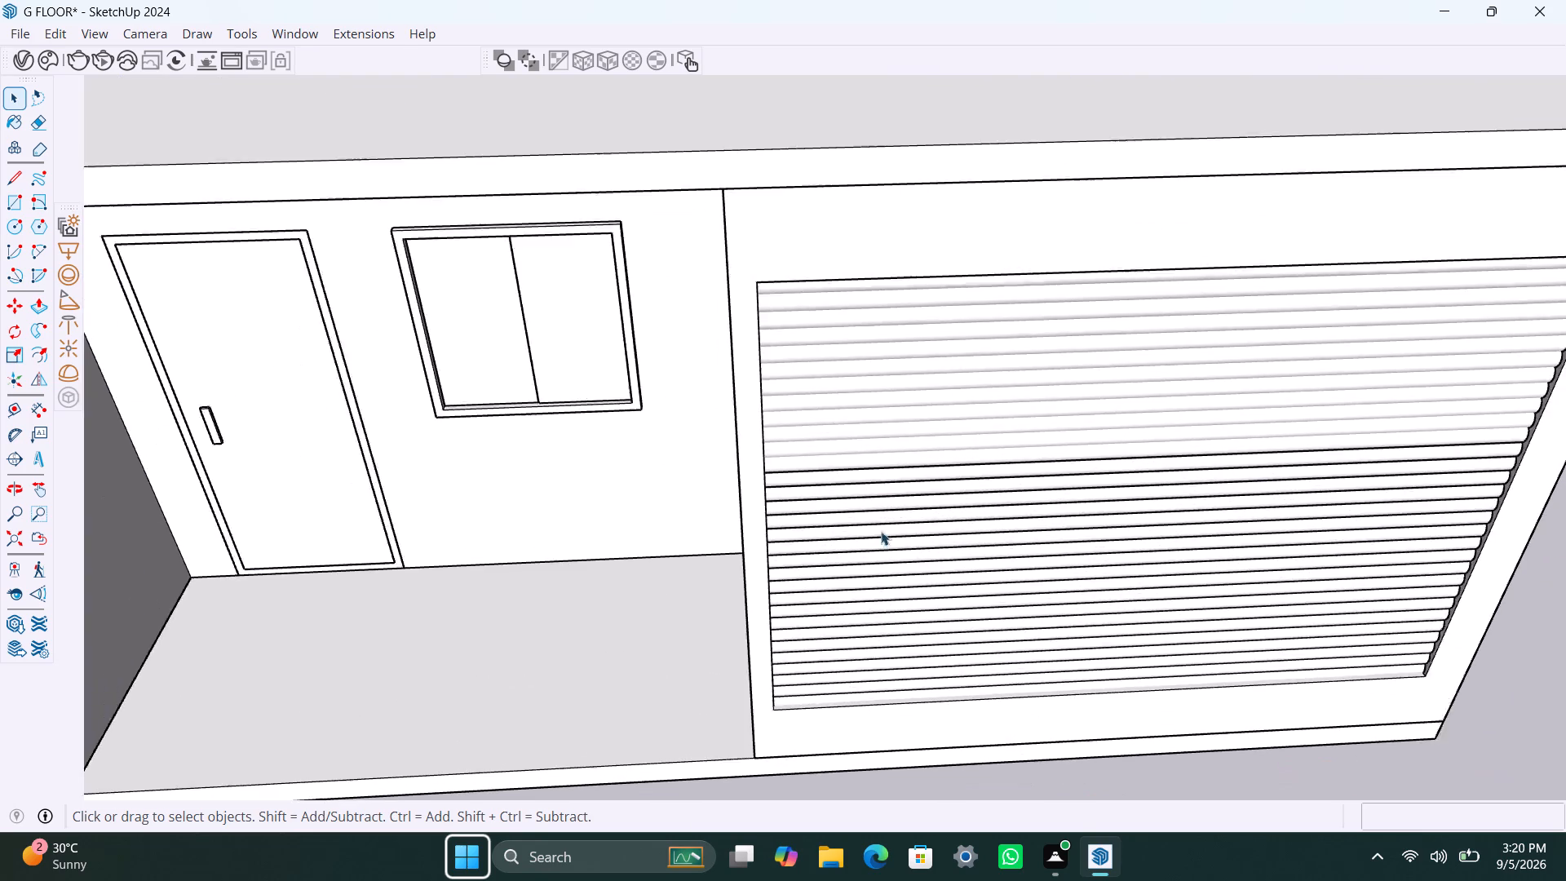
{"action": "middle_click_drag", "start_coordinate": [819, 513], "coordinate": [764, 262]}
{"action": "scroll", "coordinate": [862, 395], "scroll_direction": "up", "scroll_amount": 3}
{"action": "left_click", "coordinate": [925, 445]}
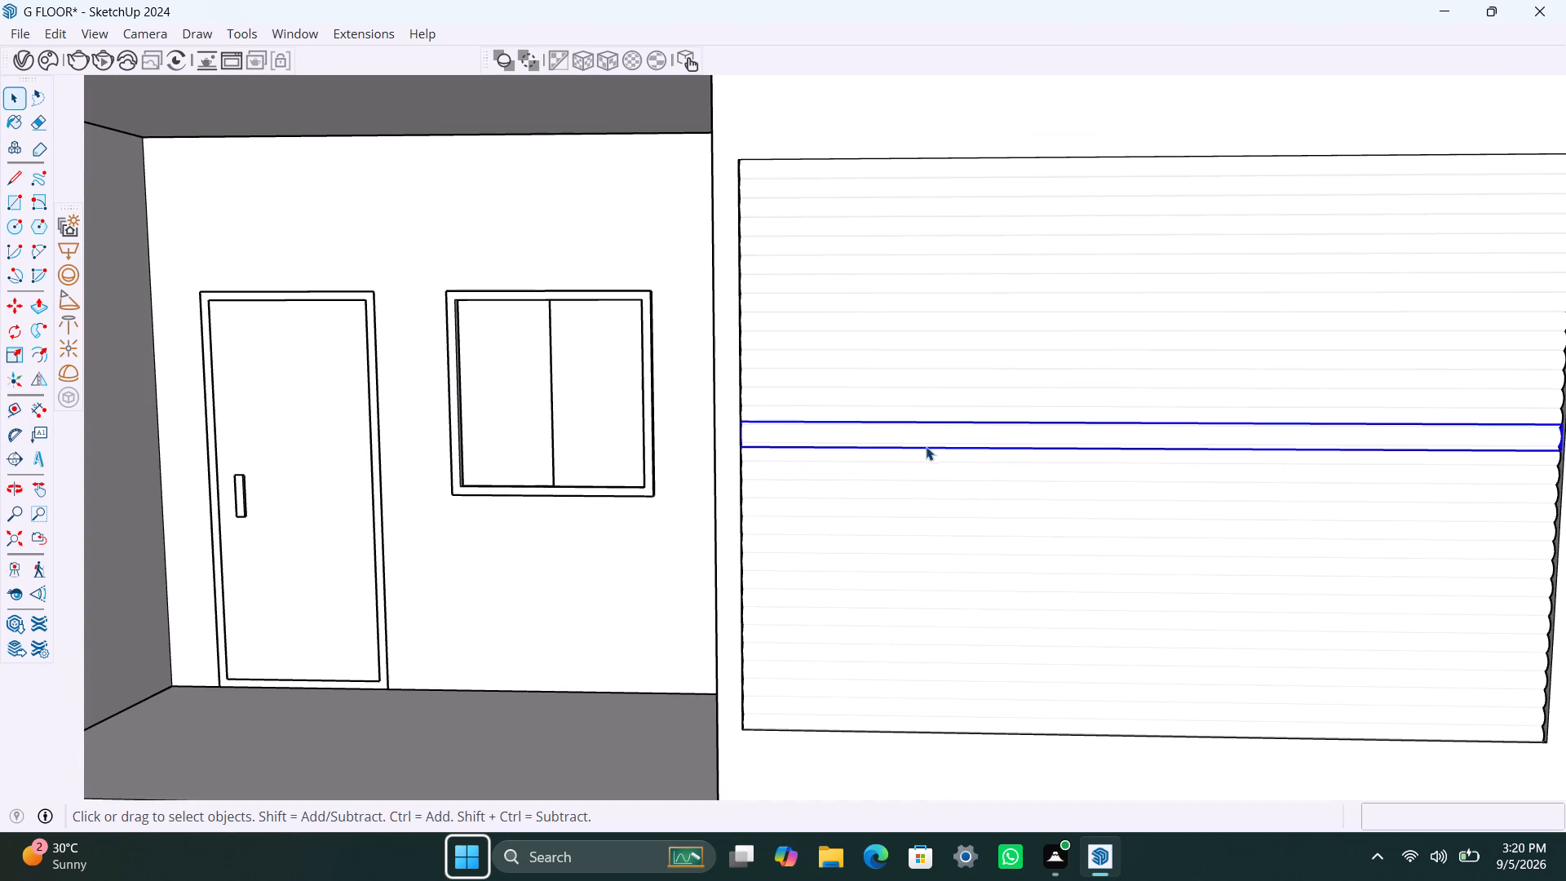
{"action": "left_click", "coordinate": [853, 379]}
{"action": "left_click", "coordinate": [843, 303]}
{"action": "left_click", "coordinate": [834, 181]}
{"action": "scroll", "coordinate": [841, 334], "scroll_direction": "down", "scroll_amount": 13}
{"action": "scroll", "coordinate": [877, 463], "scroll_direction": "up", "scroll_amount": 4}
{"action": "left_click", "coordinate": [1331, 308]}
Examine the lower corner of the garage shutter up close, checking the slat profile against the opening and floor slab.
{"action": "scroll", "coordinate": [1107, 414], "scroll_direction": "up", "scroll_amount": 4}
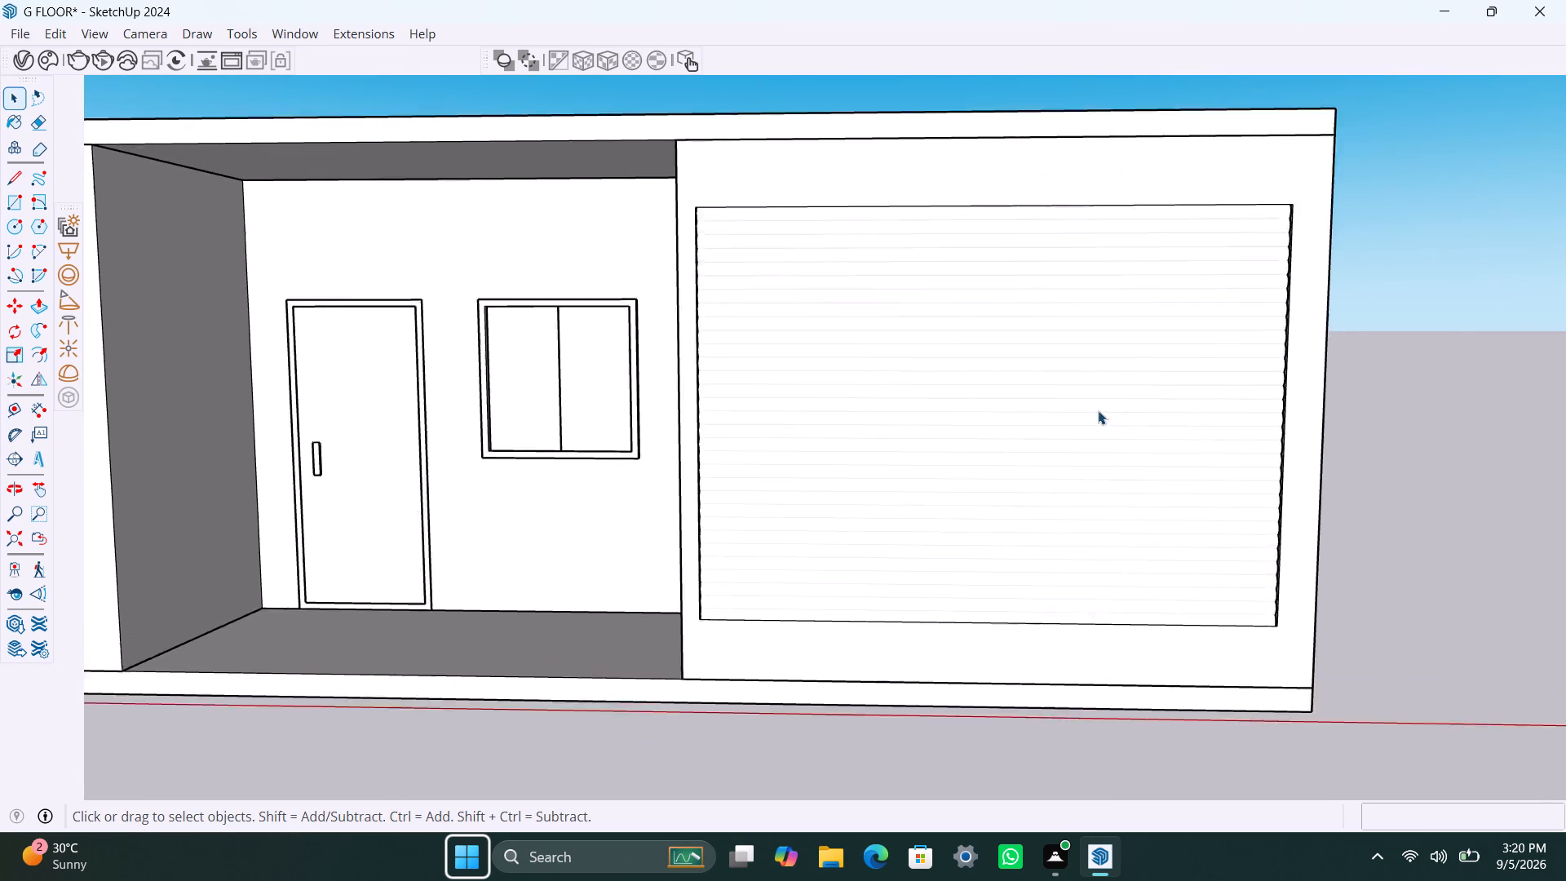
{"action": "scroll", "coordinate": [651, 607], "scroll_direction": "up", "scroll_amount": 4}
{"action": "middle_click_drag", "start_coordinate": [674, 542], "coordinate": [649, 690]}
{"action": "scroll", "coordinate": [623, 687], "scroll_direction": "up", "scroll_amount": 7}
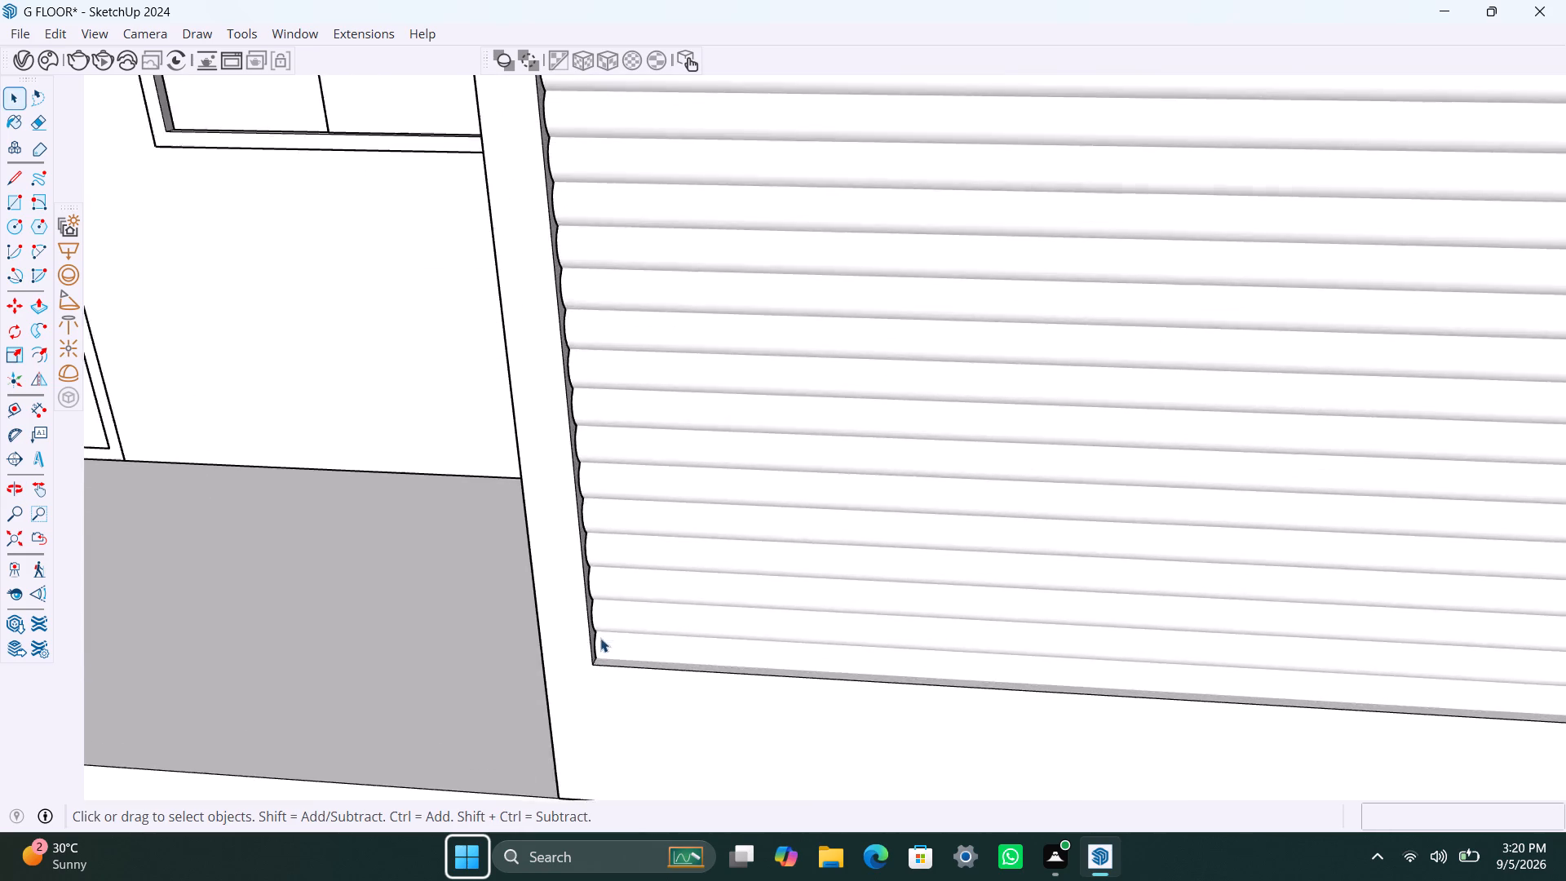
{"action": "scroll", "coordinate": [600, 638], "scroll_direction": "up", "scroll_amount": 12}
{"action": "scroll", "coordinate": [578, 573], "scroll_direction": "down", "scroll_amount": 3}
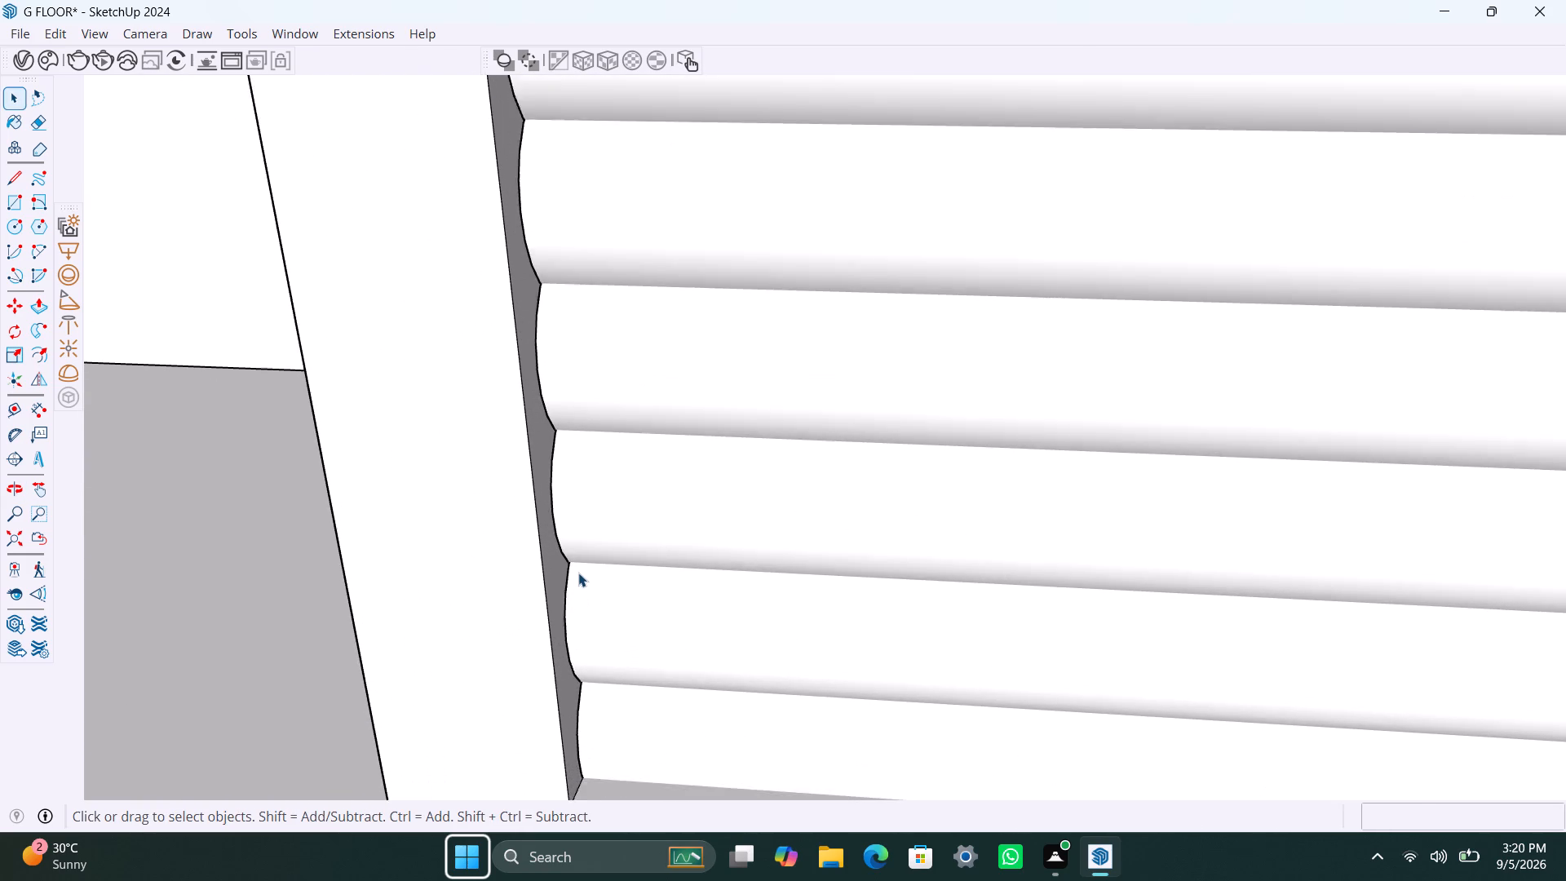
{"action": "scroll", "coordinate": [578, 573], "scroll_direction": "down", "scroll_amount": 9}
{"action": "scroll", "coordinate": [604, 492], "scroll_direction": "down", "scroll_amount": 20}
{"action": "scroll", "coordinate": [604, 492], "scroll_direction": "down", "scroll_amount": 7}
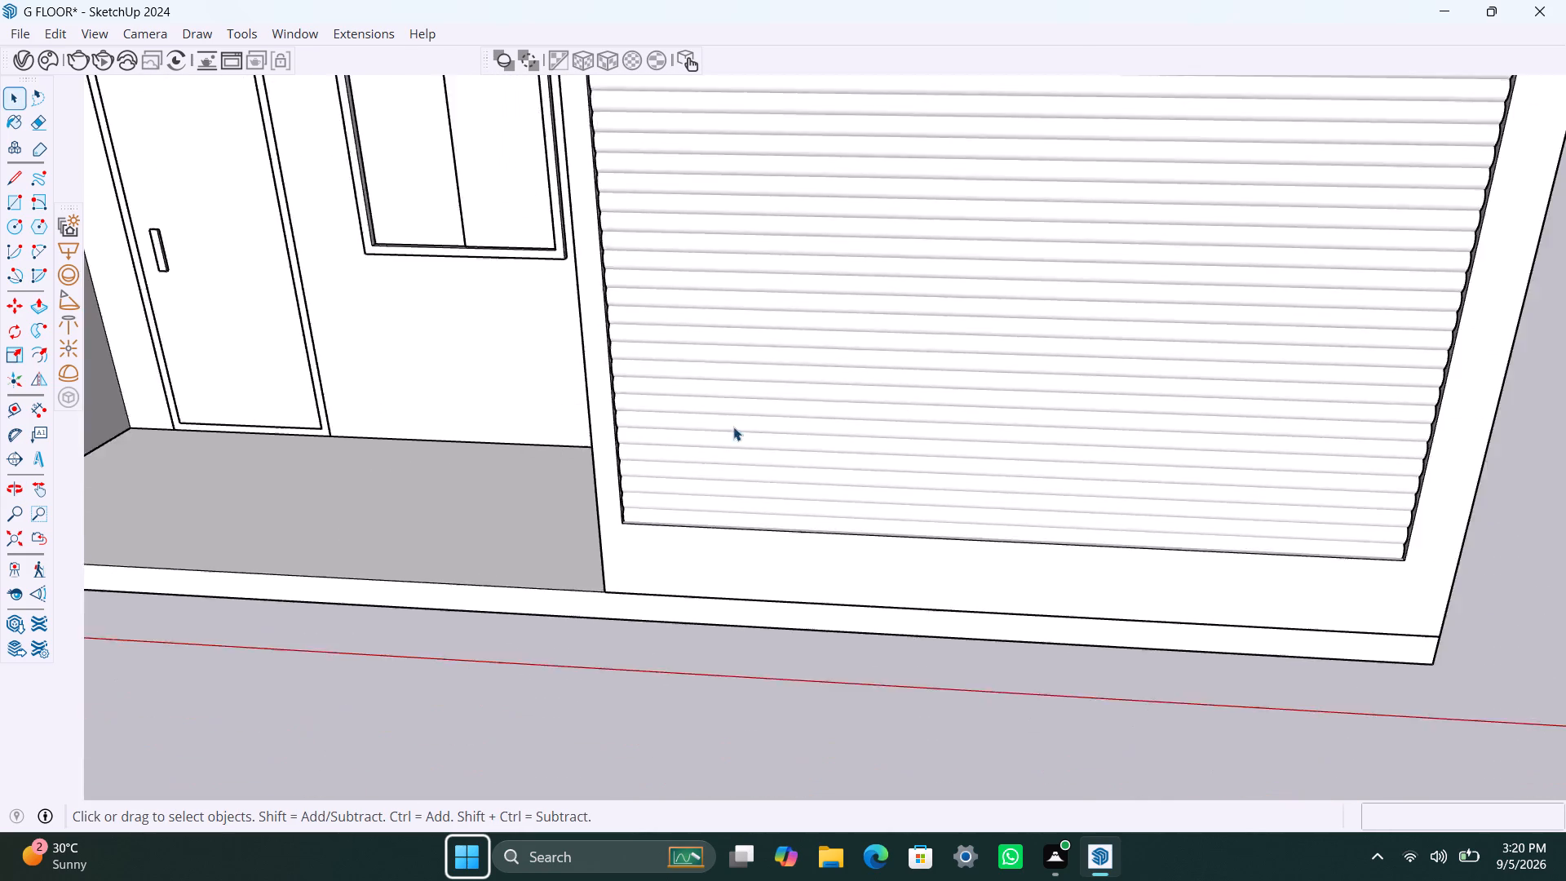
{"action": "scroll", "coordinate": [733, 427], "scroll_direction": "down", "scroll_amount": 6}
{"action": "middle_click_drag", "start_coordinate": [815, 419], "coordinate": [946, 421]}
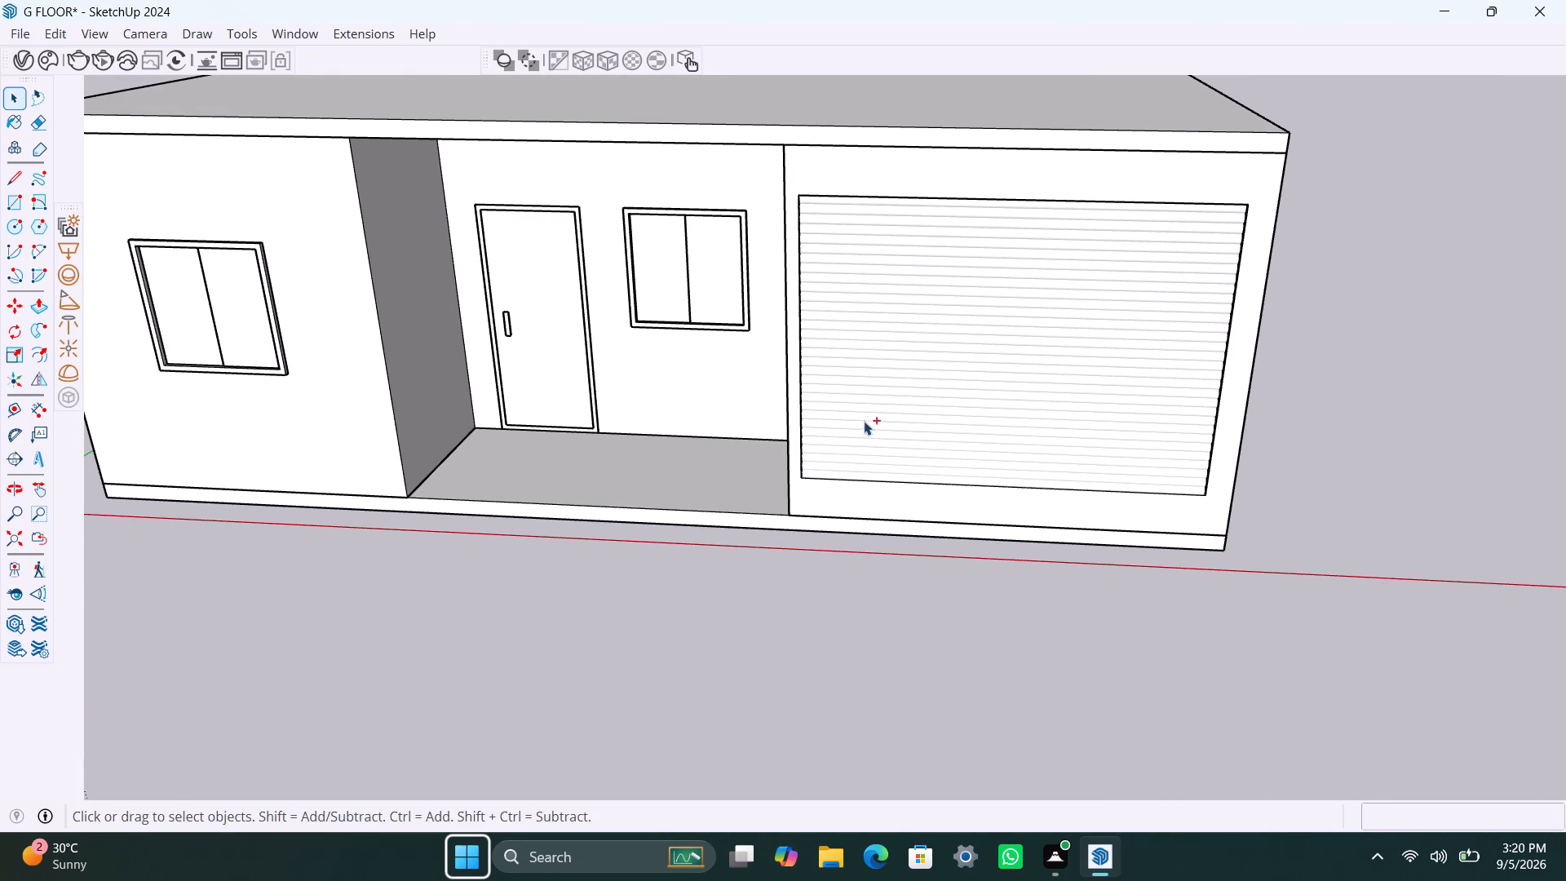
Save the model with the roof and floor slabs.
{"action": "key", "text": "ctrl+s"}
Examine the house front and the roof slab from above.
{"action": "scroll", "coordinate": [863, 428], "scroll_direction": "down", "scroll_amount": 5}
{"action": "middle_click_drag", "start_coordinate": [937, 452], "coordinate": [1042, 577]}
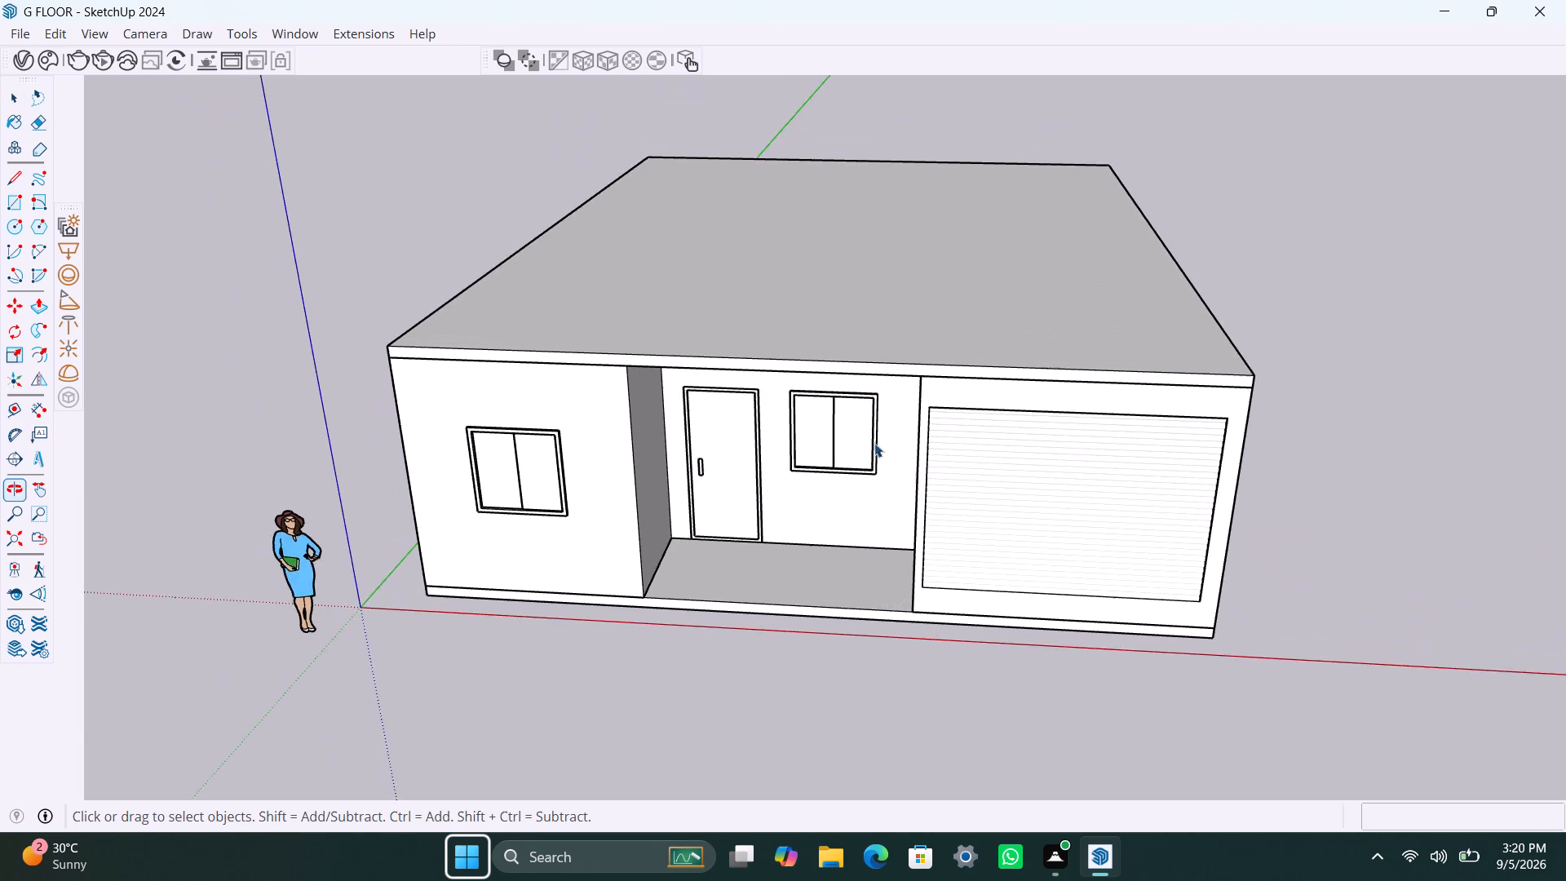
{"action": "scroll", "coordinate": [838, 430], "scroll_direction": "up", "scroll_amount": 2}
{"action": "scroll", "coordinate": [453, 300], "scroll_direction": "up", "scroll_amount": 1}
{"action": "middle_click_drag", "start_coordinate": [711, 277], "coordinate": [764, 328]}
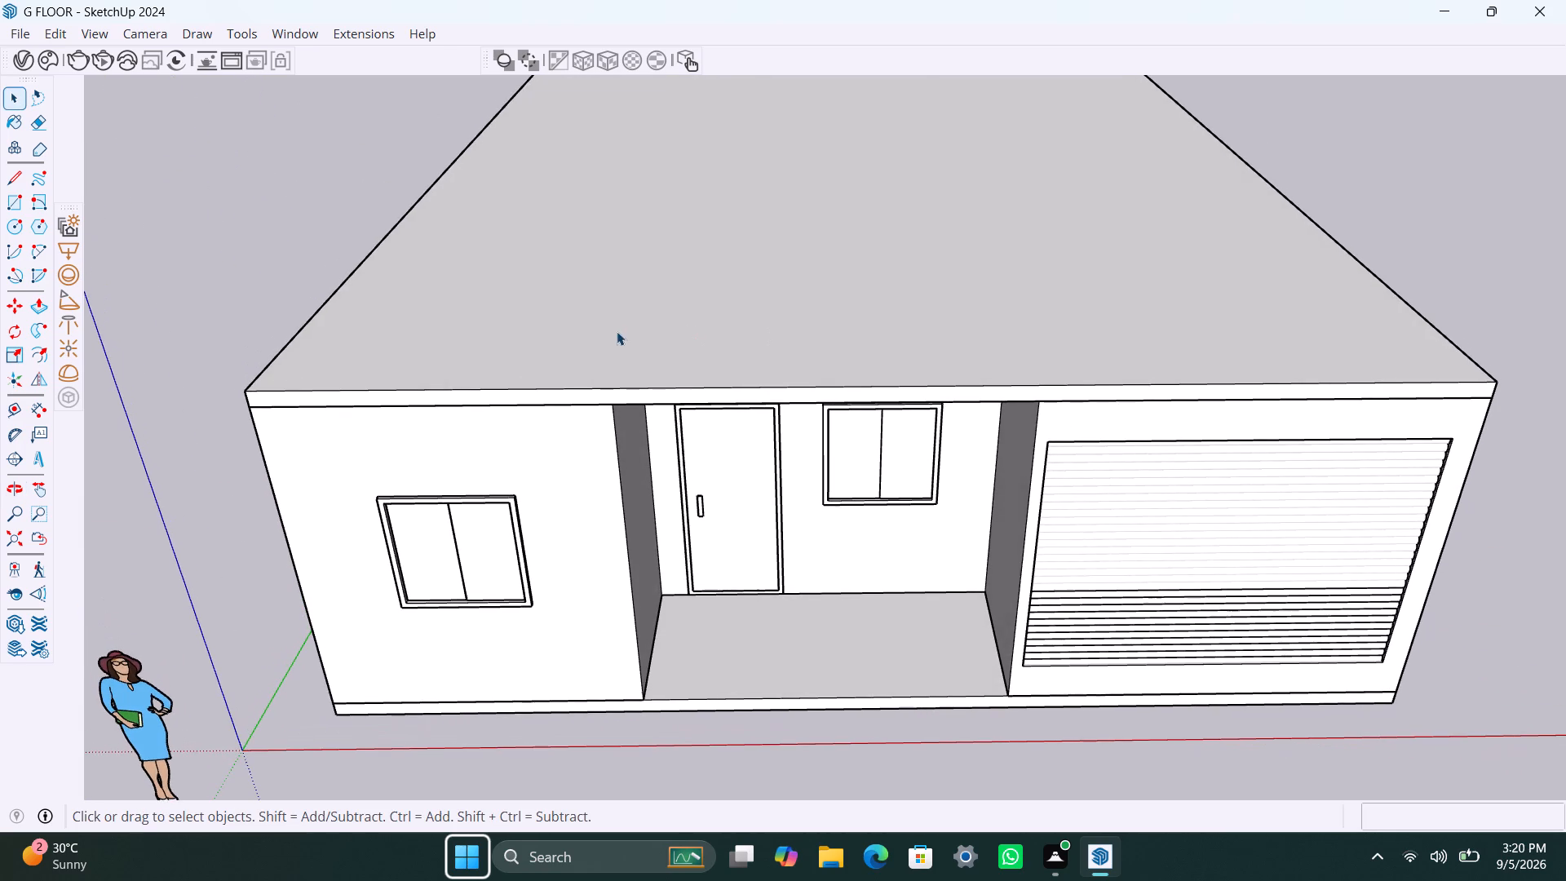
{"action": "scroll", "coordinate": [551, 453], "scroll_direction": "down", "scroll_amount": 5}
{"action": "middle_click_drag", "start_coordinate": [679, 439], "coordinate": [772, 385]}
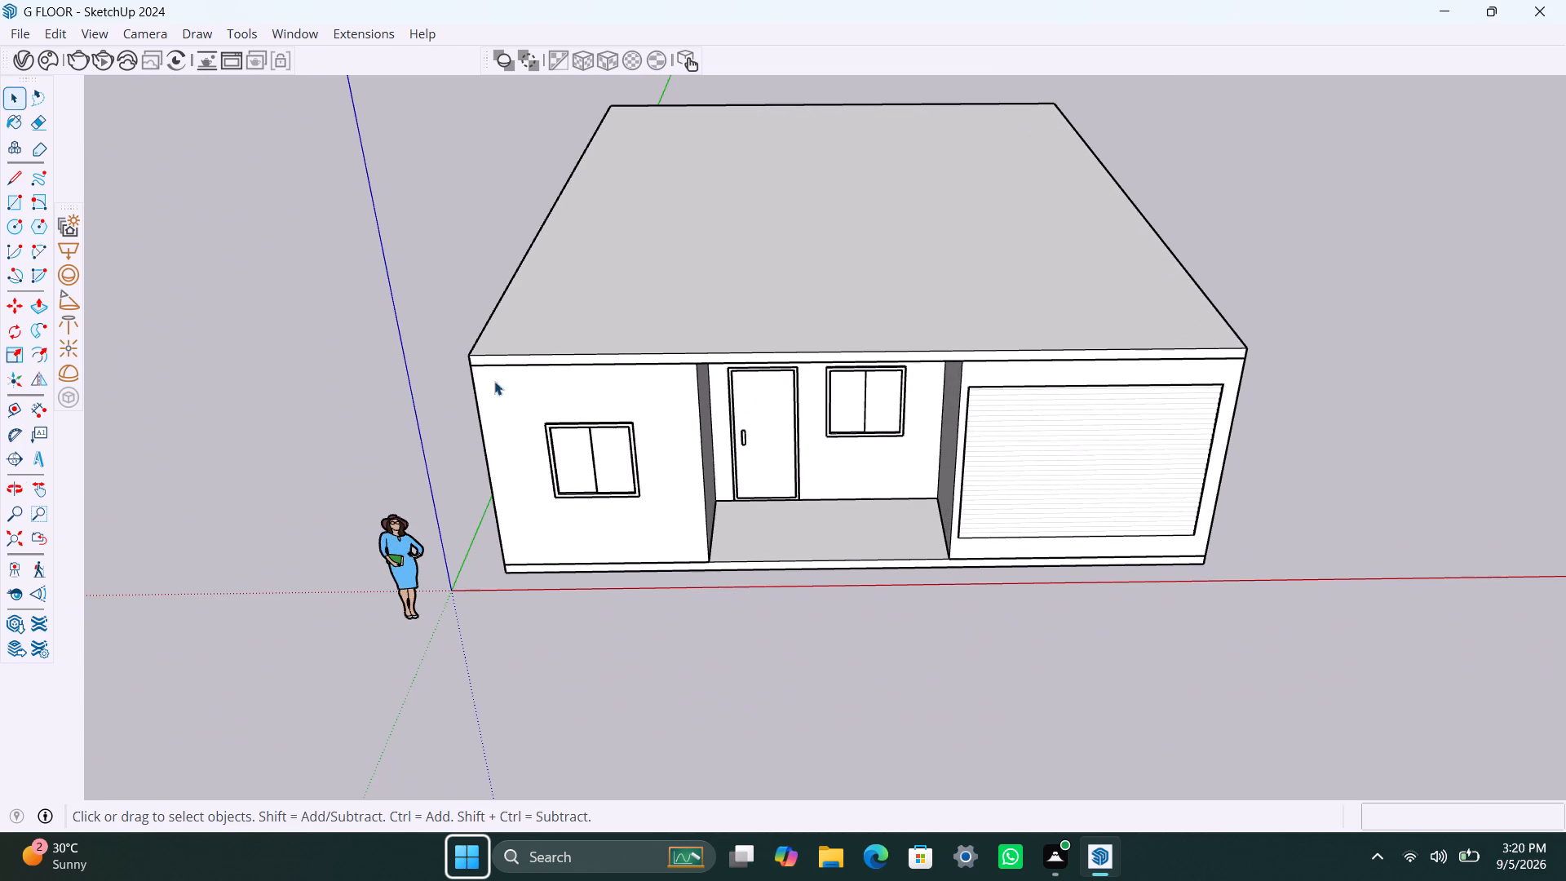
Open the roof slab for editing and offset its top face's outline inward by 4.5".
{"action": "scroll", "coordinate": [508, 372], "scroll_direction": "up", "scroll_amount": 3}
{"action": "left_click", "coordinate": [483, 320]}
{"action": "double_click", "coordinate": [483, 319]}
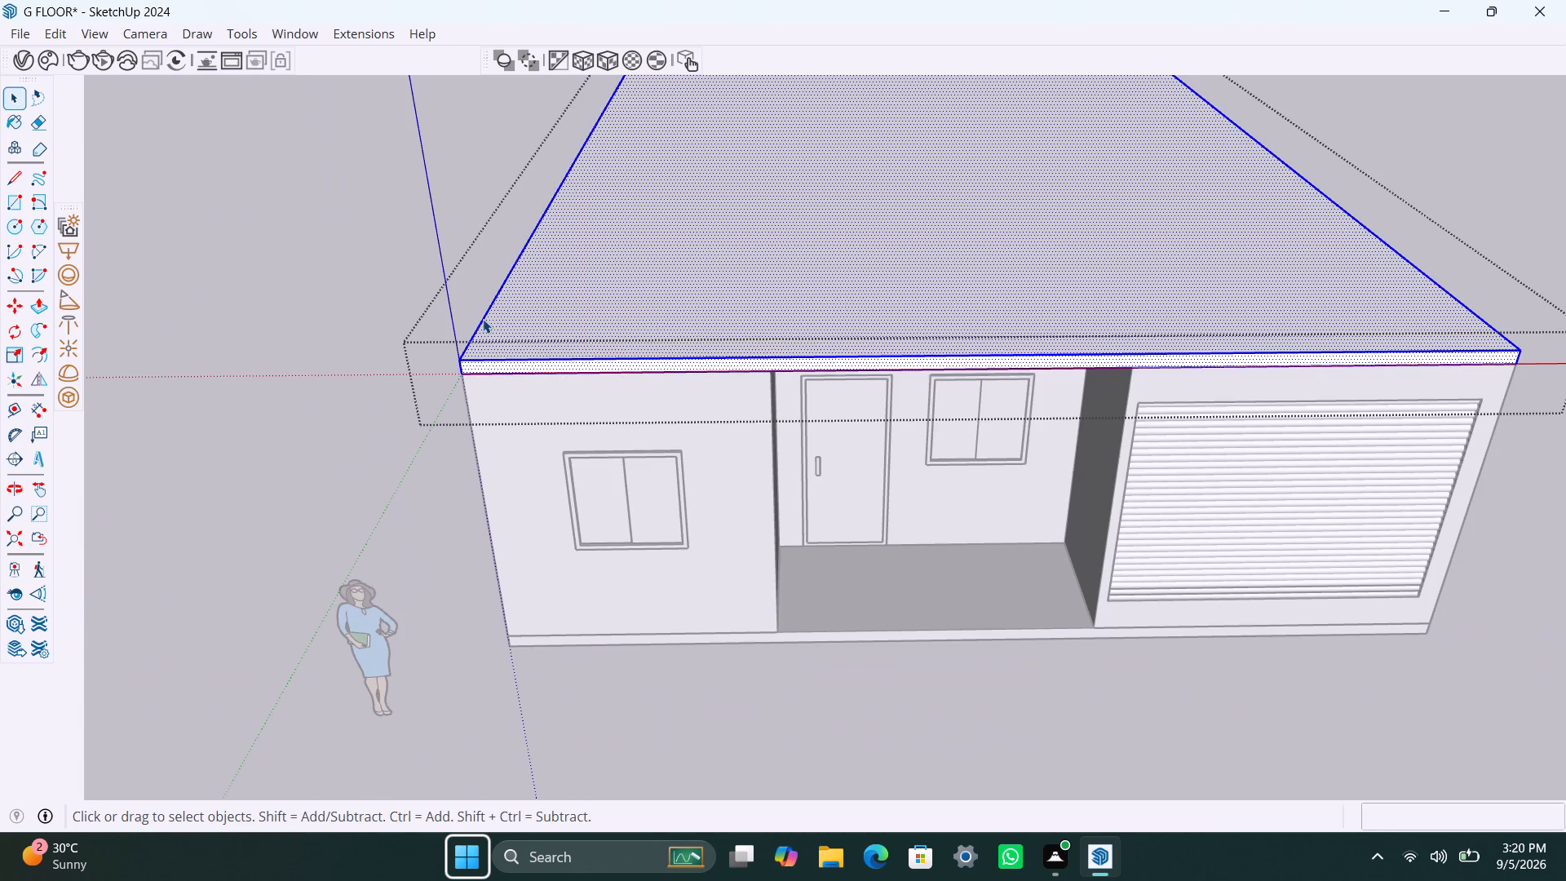
{"action": "left_click", "coordinate": [484, 319]}
{"action": "left_click", "coordinate": [529, 308]}
{"action": "key", "text": "f"}
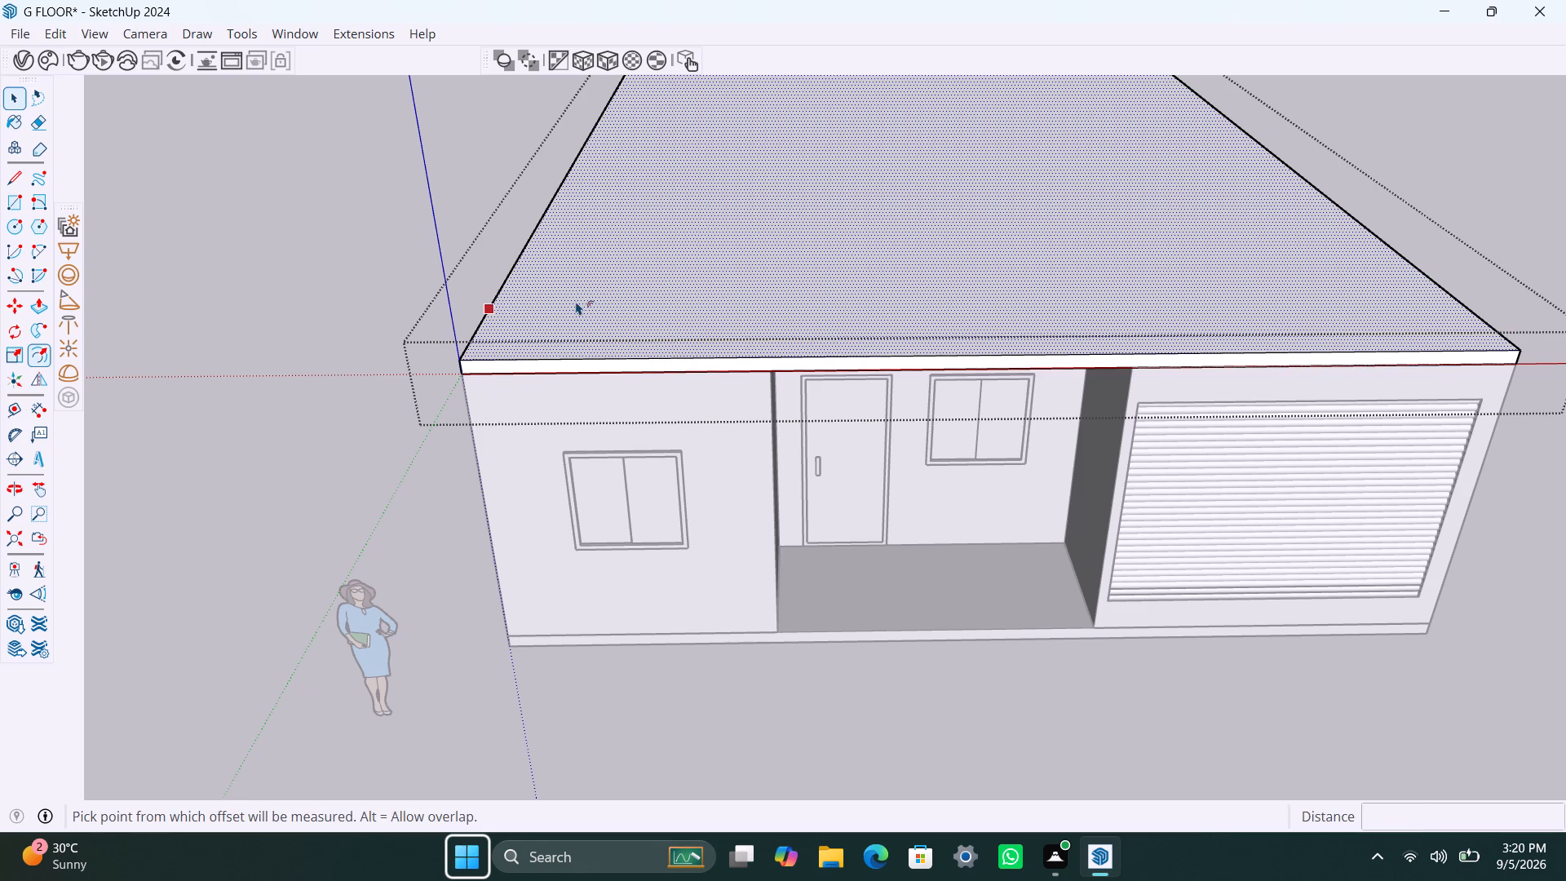
{"action": "left_click", "coordinate": [573, 296]}
{"action": "type", "text": "4.5\""}
{"action": "key", "text": "Return"}
{"action": "key", "text": "space"}
Raise the 4.5" border strip on the roof slab by 3' with Push/Pull to form a parapet, and exit the slab.
{"action": "scroll", "coordinate": [505, 328], "scroll_direction": "up", "scroll_amount": 3}
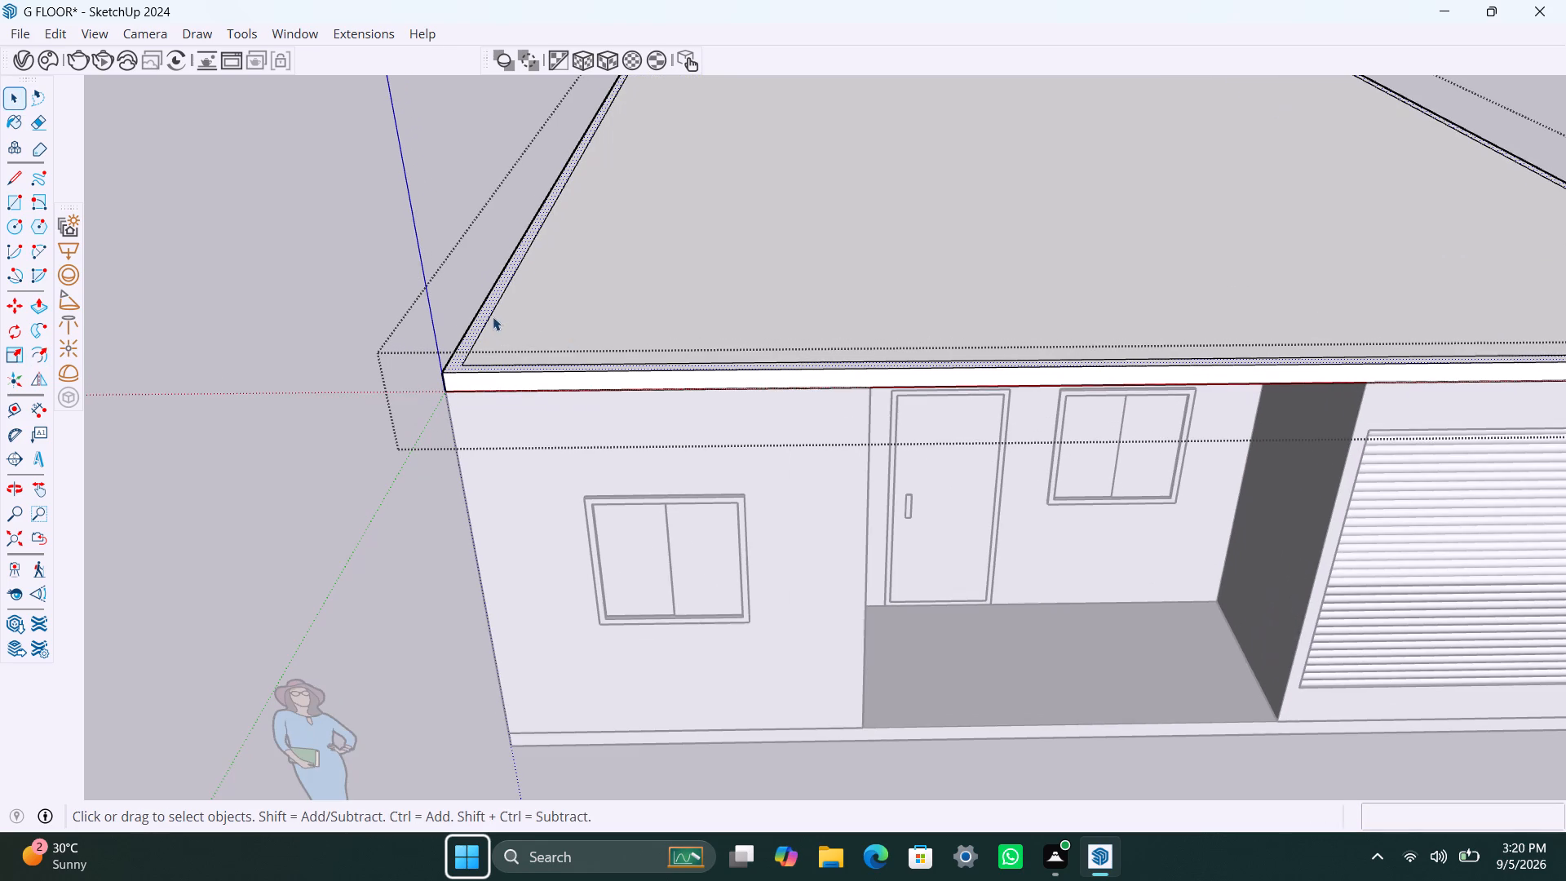
{"action": "key", "text": "p"}
{"action": "left_click", "coordinate": [489, 316]}
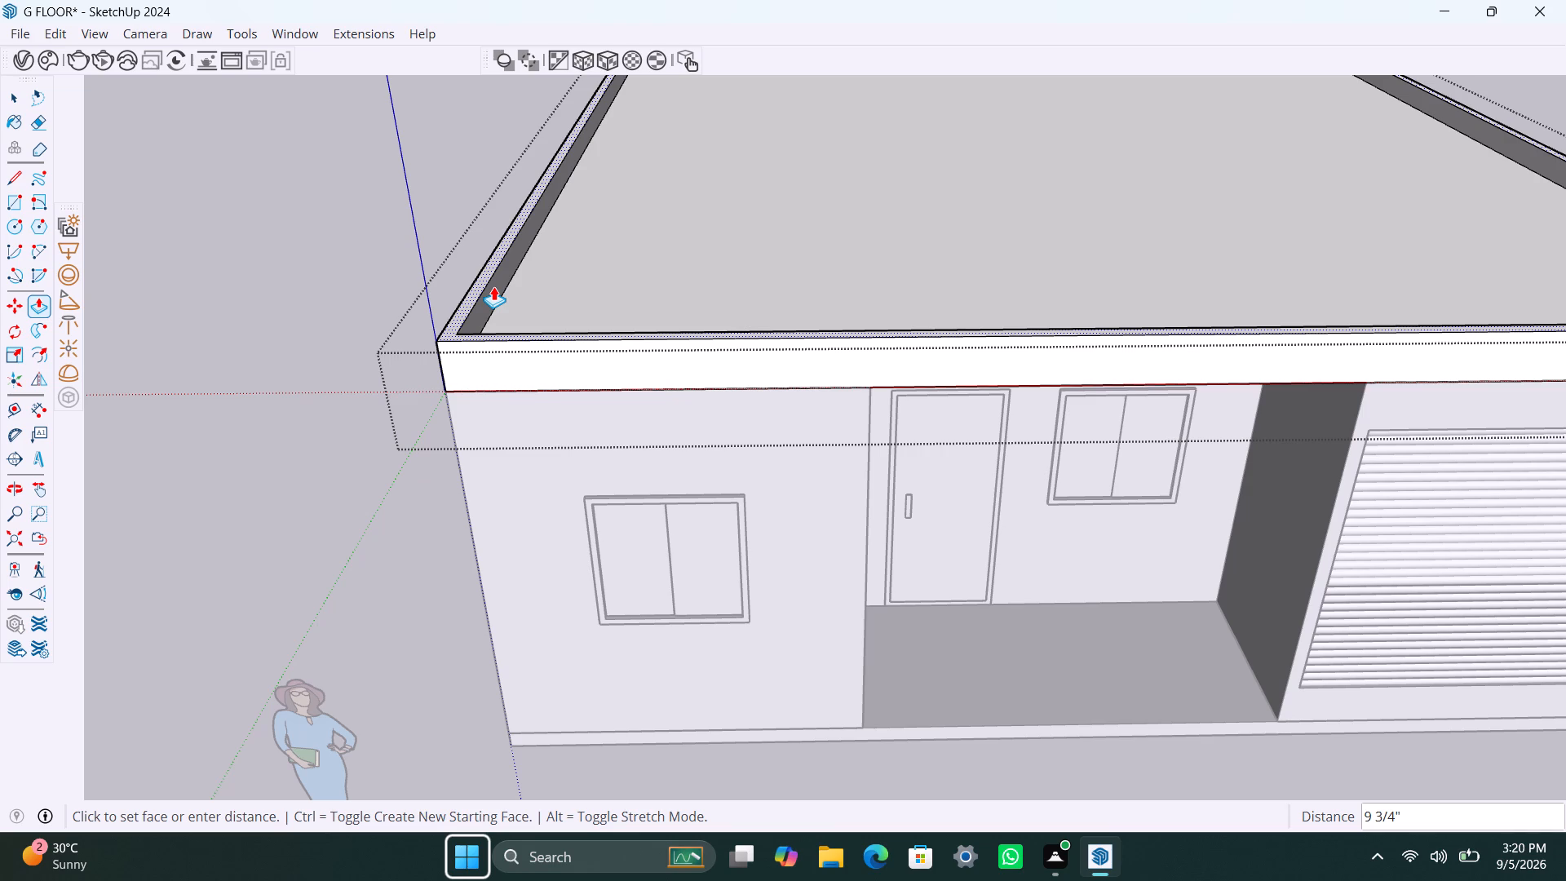
{"action": "type", "text": "3'"}
{"action": "key", "text": "Return"}
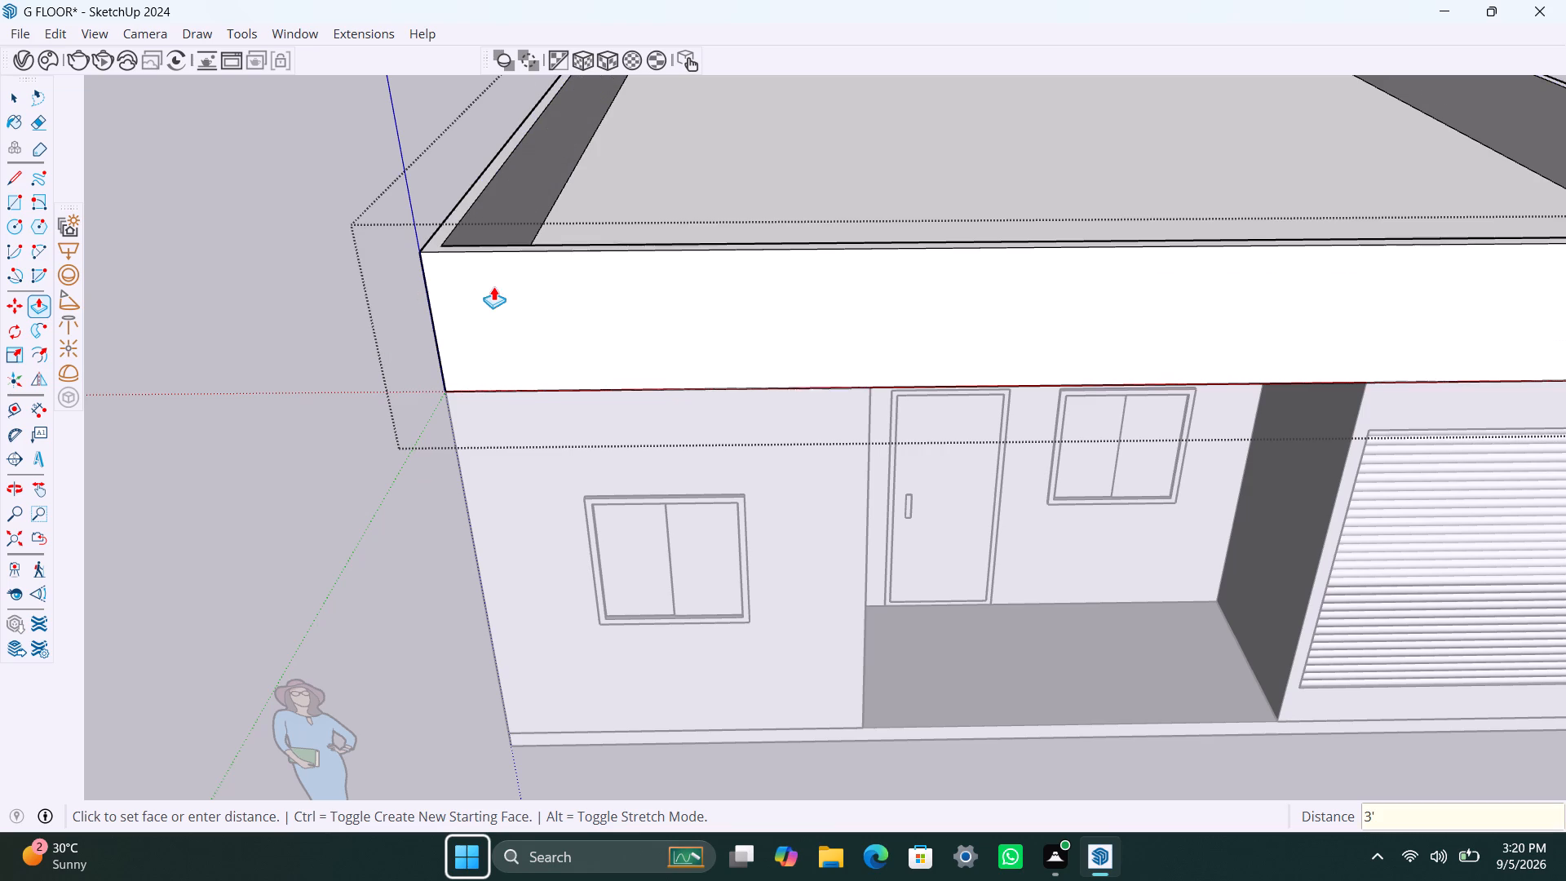
{"action": "key", "text": "space"}
{"action": "scroll", "coordinate": [457, 320], "scroll_direction": "down", "scroll_amount": 12}
{"action": "left_click", "coordinate": [1236, 301]}
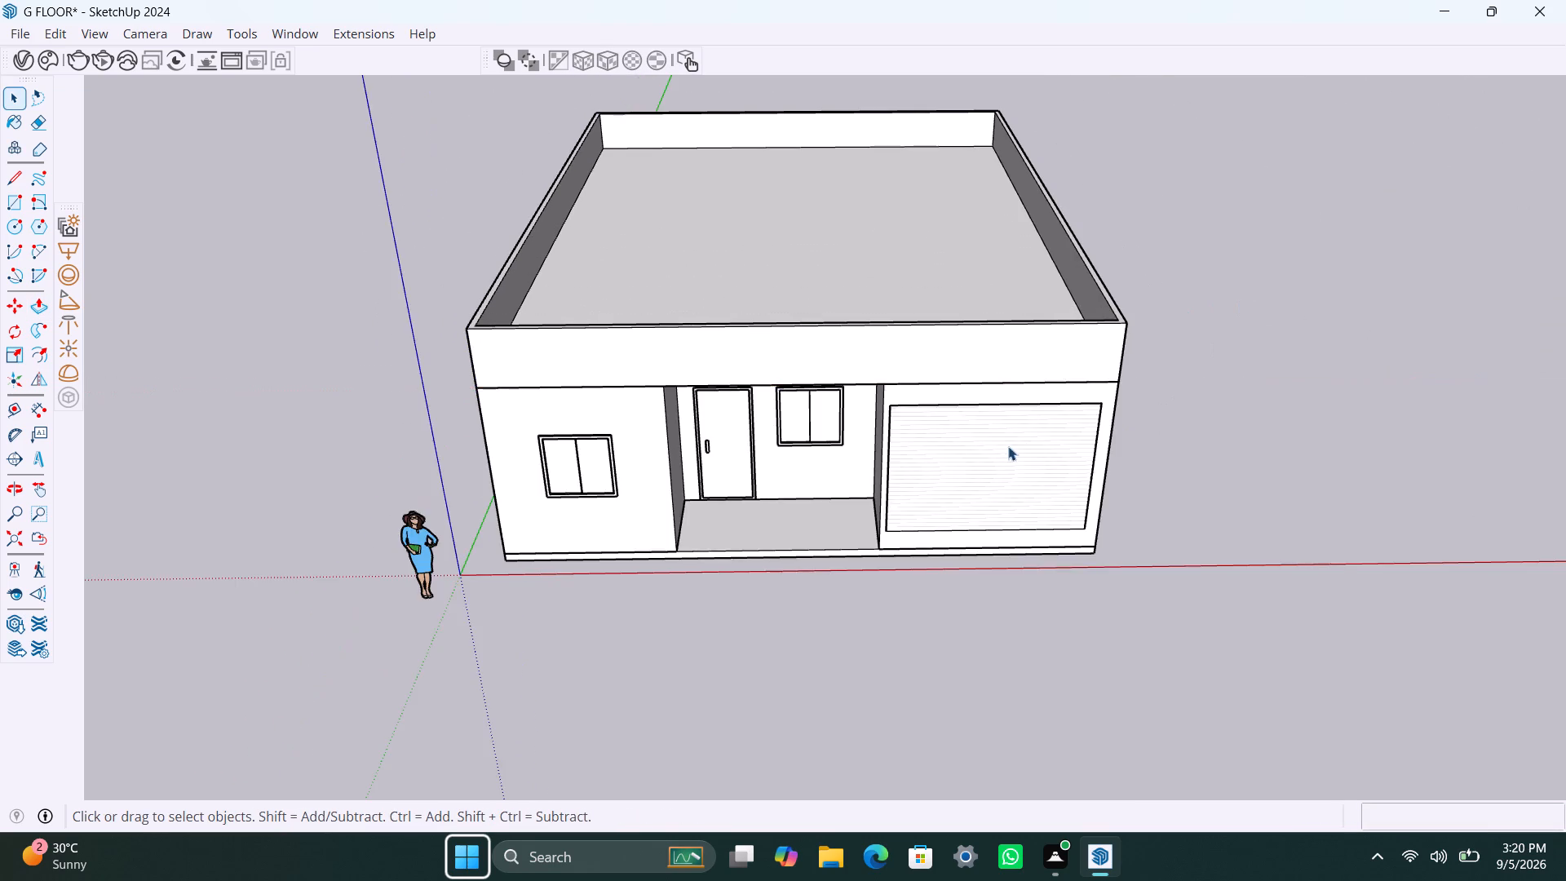
Examine the house with its parapet from the front and from above.
{"action": "scroll", "coordinate": [996, 473], "scroll_direction": "up", "scroll_amount": 2}
{"action": "middle_click_drag", "start_coordinate": [883, 537], "coordinate": [875, 418]}
{"action": "scroll", "coordinate": [793, 470], "scroll_direction": "down", "scroll_amount": 4}
{"action": "middle_click_drag", "start_coordinate": [807, 513], "coordinate": [736, 452]}
{"action": "scroll", "coordinate": [663, 524], "scroll_direction": "up", "scroll_amount": 2}
{"action": "middle_click_drag", "start_coordinate": [601, 529], "coordinate": [649, 562]}
{"action": "scroll", "coordinate": [622, 564], "scroll_direction": "down", "scroll_amount": 5}
{"action": "middle_click_drag", "start_coordinate": [648, 599], "coordinate": [816, 593]}
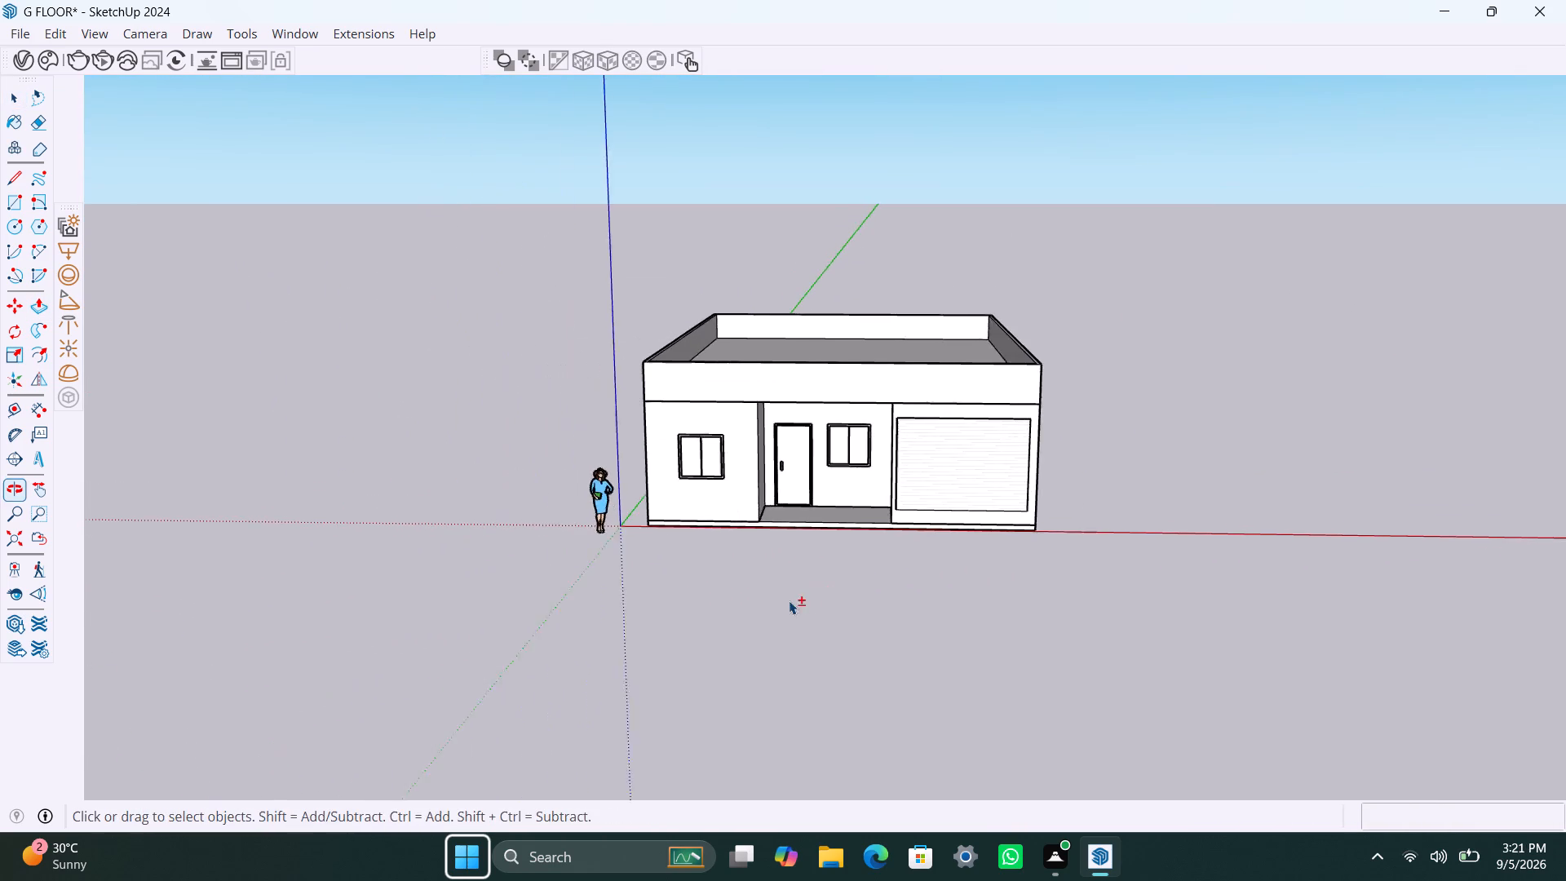
{"action": "scroll", "coordinate": [760, 523], "scroll_direction": "up", "scroll_amount": 3}
{"action": "middle_click_drag", "start_coordinate": [714, 527], "coordinate": [736, 626]}
{"action": "scroll", "coordinate": [735, 560], "scroll_direction": "up", "scroll_amount": 1}
{"action": "scroll", "coordinate": [799, 518], "scroll_direction": "down", "scroll_amount": 10}
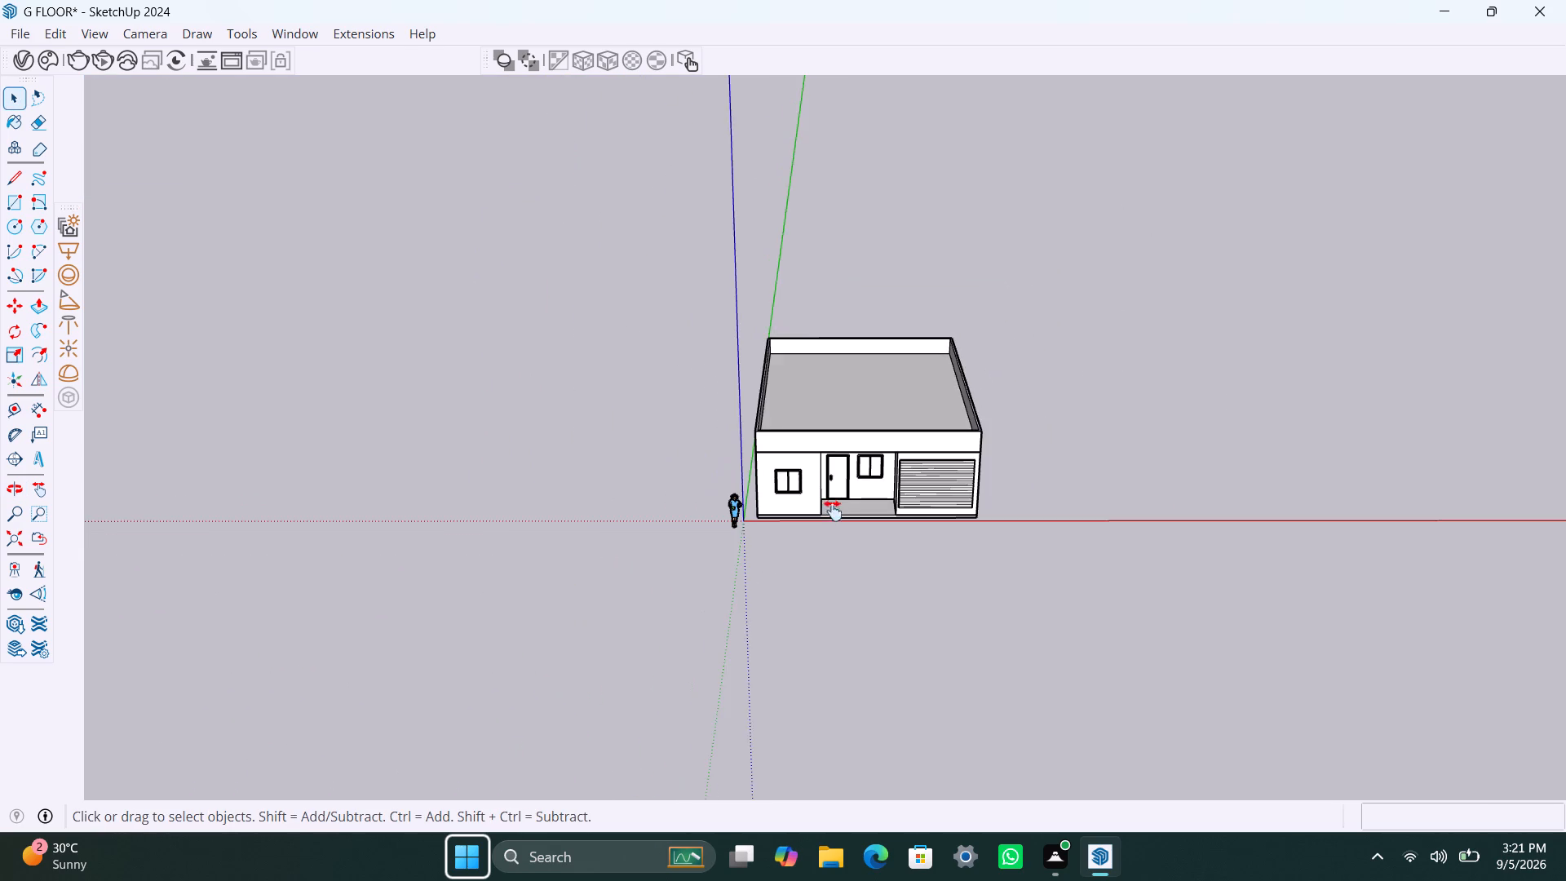
{"action": "middle_click_drag", "start_coordinate": [833, 511], "coordinate": [846, 487], "text": "shift"}
{"action": "scroll", "coordinate": [794, 456], "scroll_direction": "up", "scroll_amount": 5}
{"action": "scroll", "coordinate": [773, 429], "scroll_direction": "down", "scroll_amount": 4}
{"action": "scroll", "coordinate": [864, 481], "scroll_direction": "up", "scroll_amount": 2}
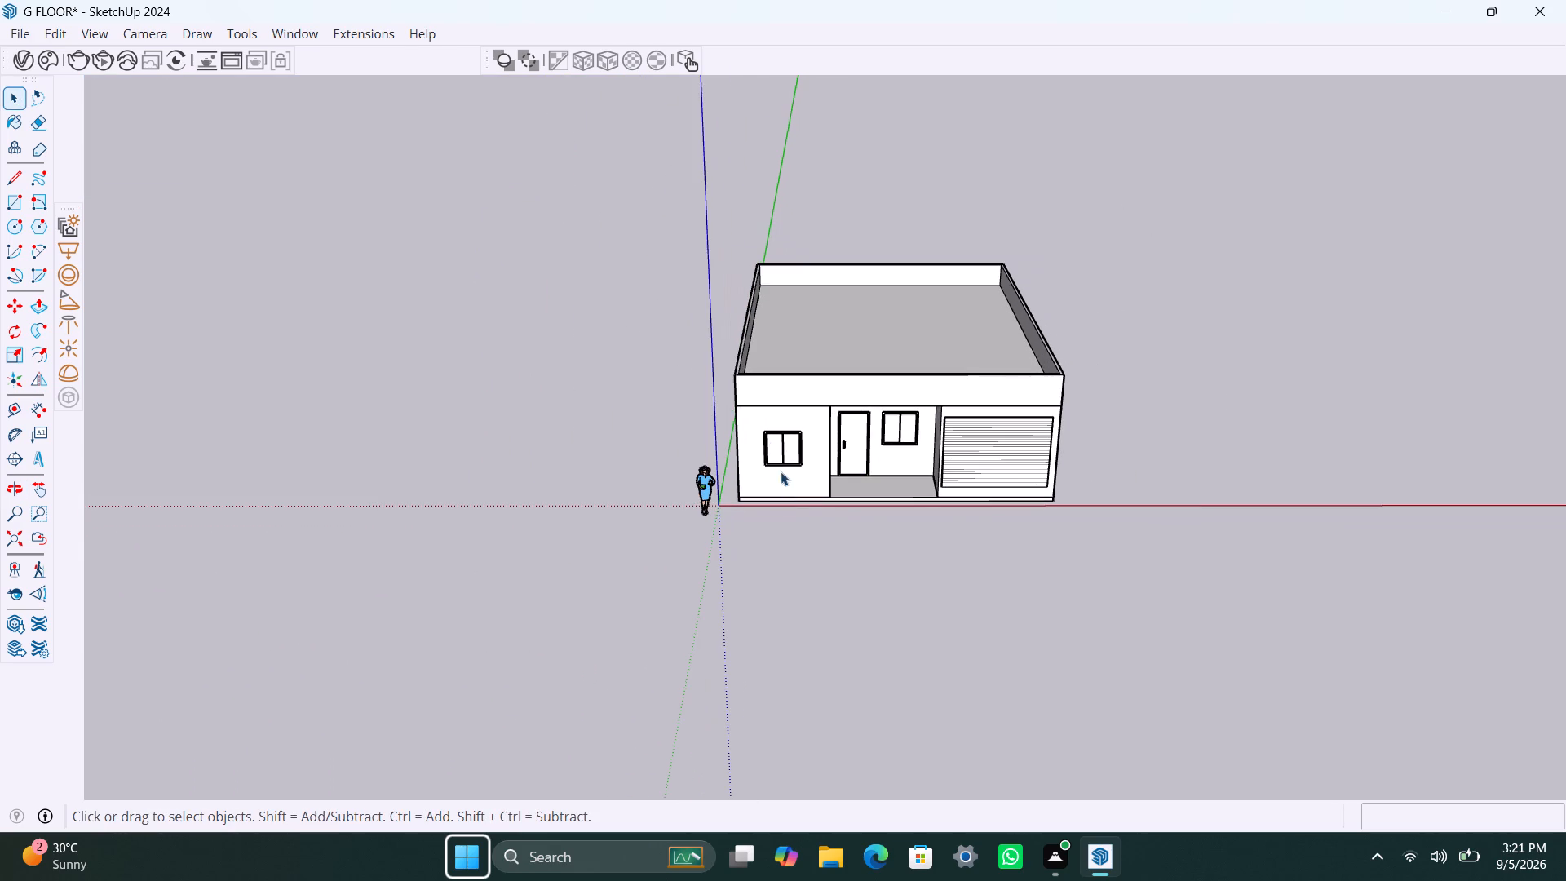
{"action": "scroll", "coordinate": [849, 434], "scroll_direction": "up", "scroll_amount": 1}
Select the entire house with its slabs, doors, windows and shutter and move it about 24' along the red axis, away from the origin.
{"action": "left_click", "coordinate": [762, 485]}
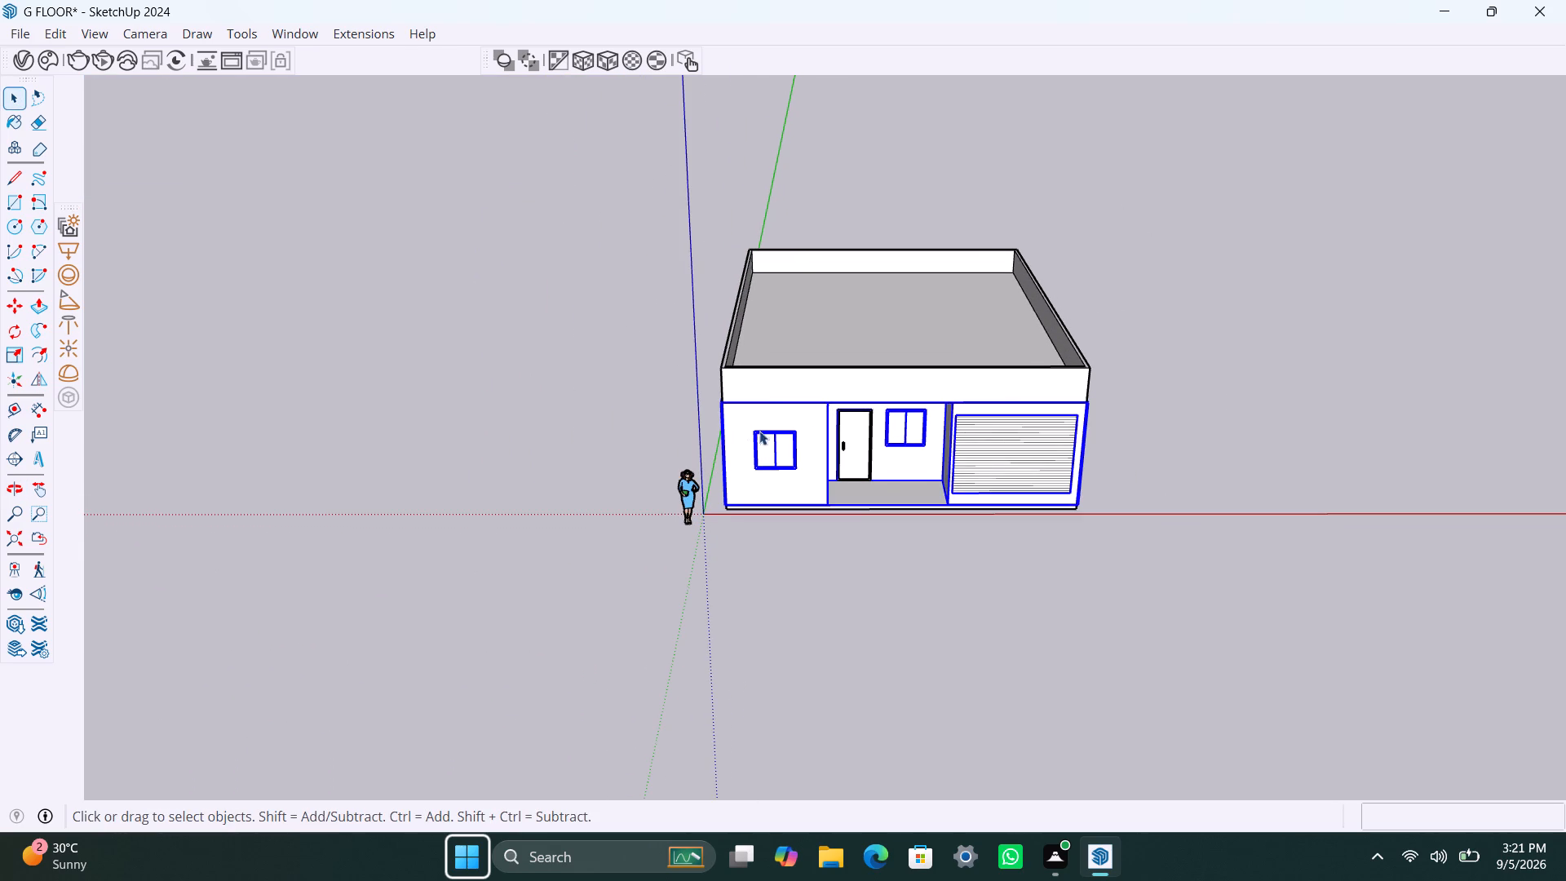
{"action": "left_click", "coordinate": [762, 394], "text": "shift"}
{"action": "left_click", "coordinate": [862, 454], "text": "shift"}
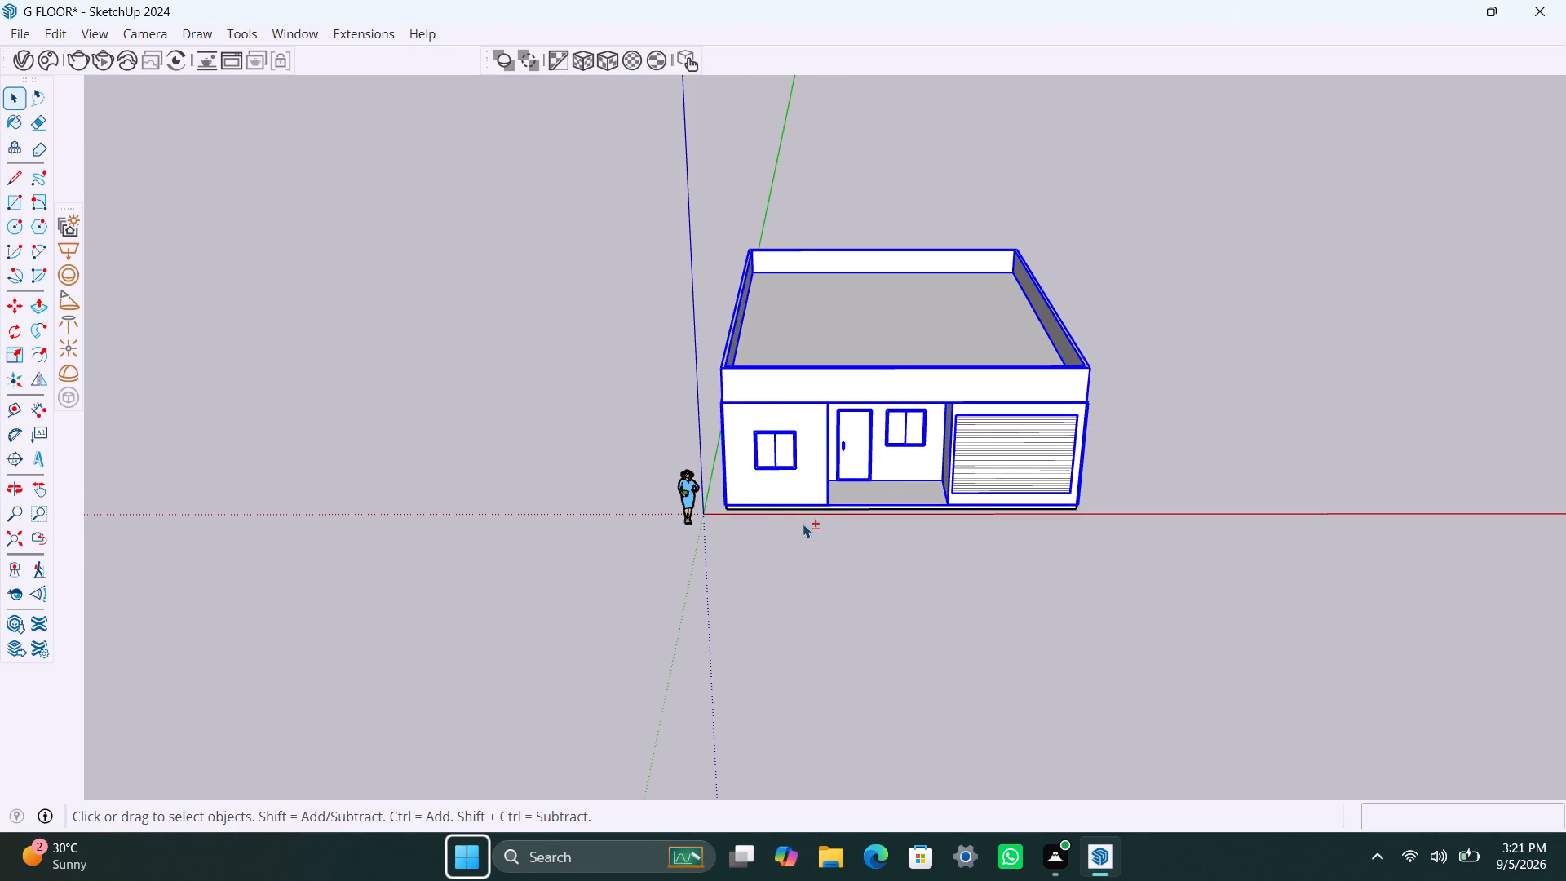
{"action": "left_click_drag", "start_coordinate": [690, 187], "coordinate": [1161, 576]}
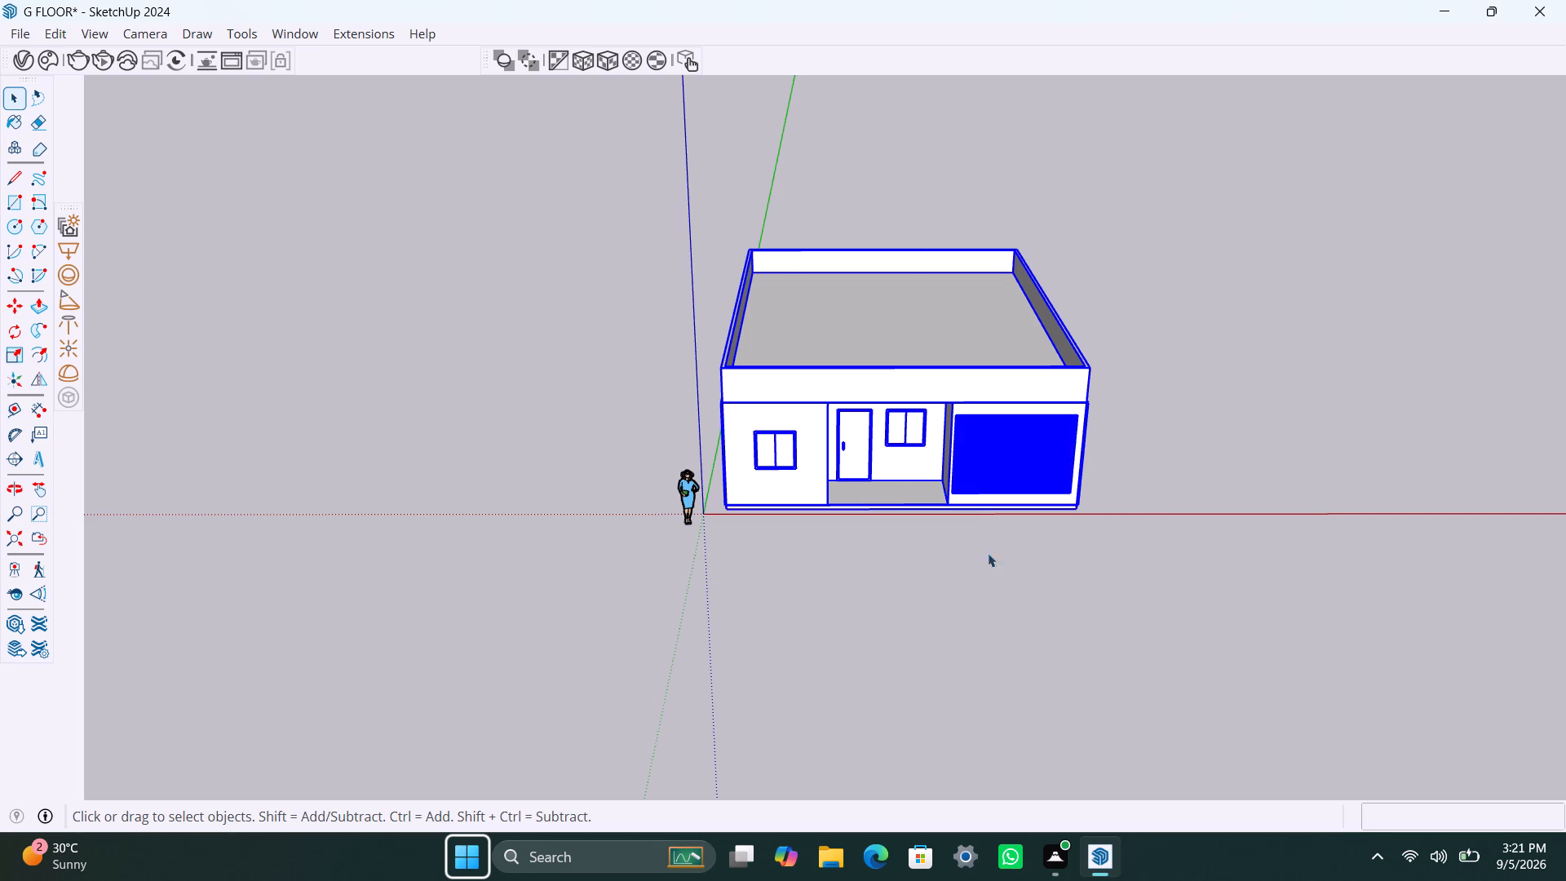
{"action": "key", "text": "m"}
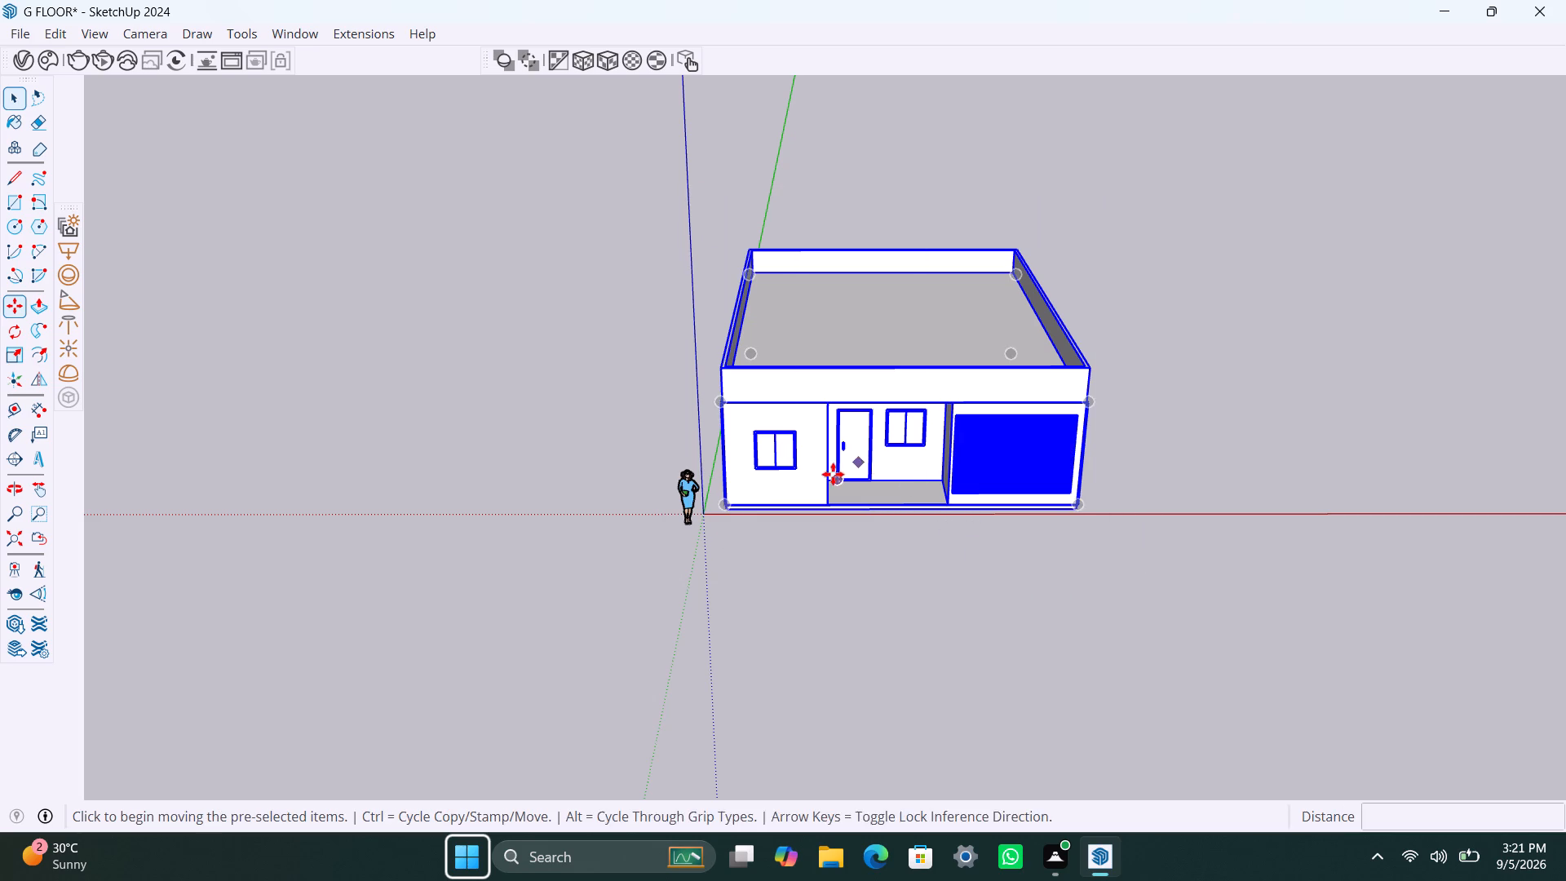
{"action": "left_click", "coordinate": [720, 507]}
{"action": "left_click", "coordinate": [967, 497]}
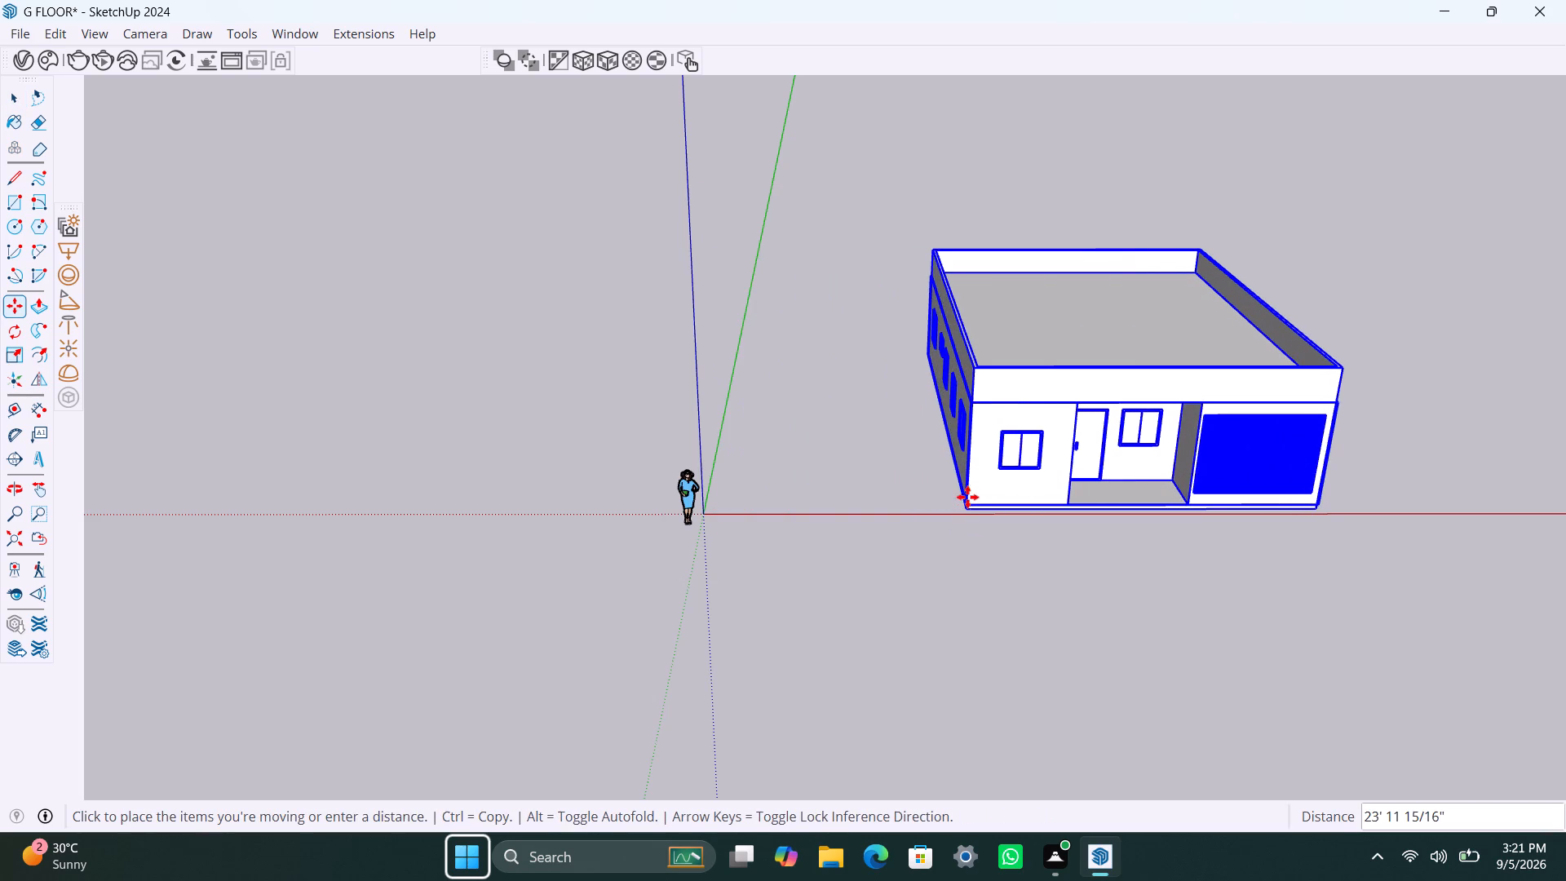
{"action": "key", "text": "space"}
{"action": "left_click", "coordinate": [1006, 559]}
Place a guide line 3' outside the house's side wall opposite the garage, parallel to that wall.
{"action": "scroll", "coordinate": [1011, 563], "scroll_direction": "up", "scroll_amount": 1}
{"action": "middle_click_drag", "start_coordinate": [981, 560], "coordinate": [729, 579]}
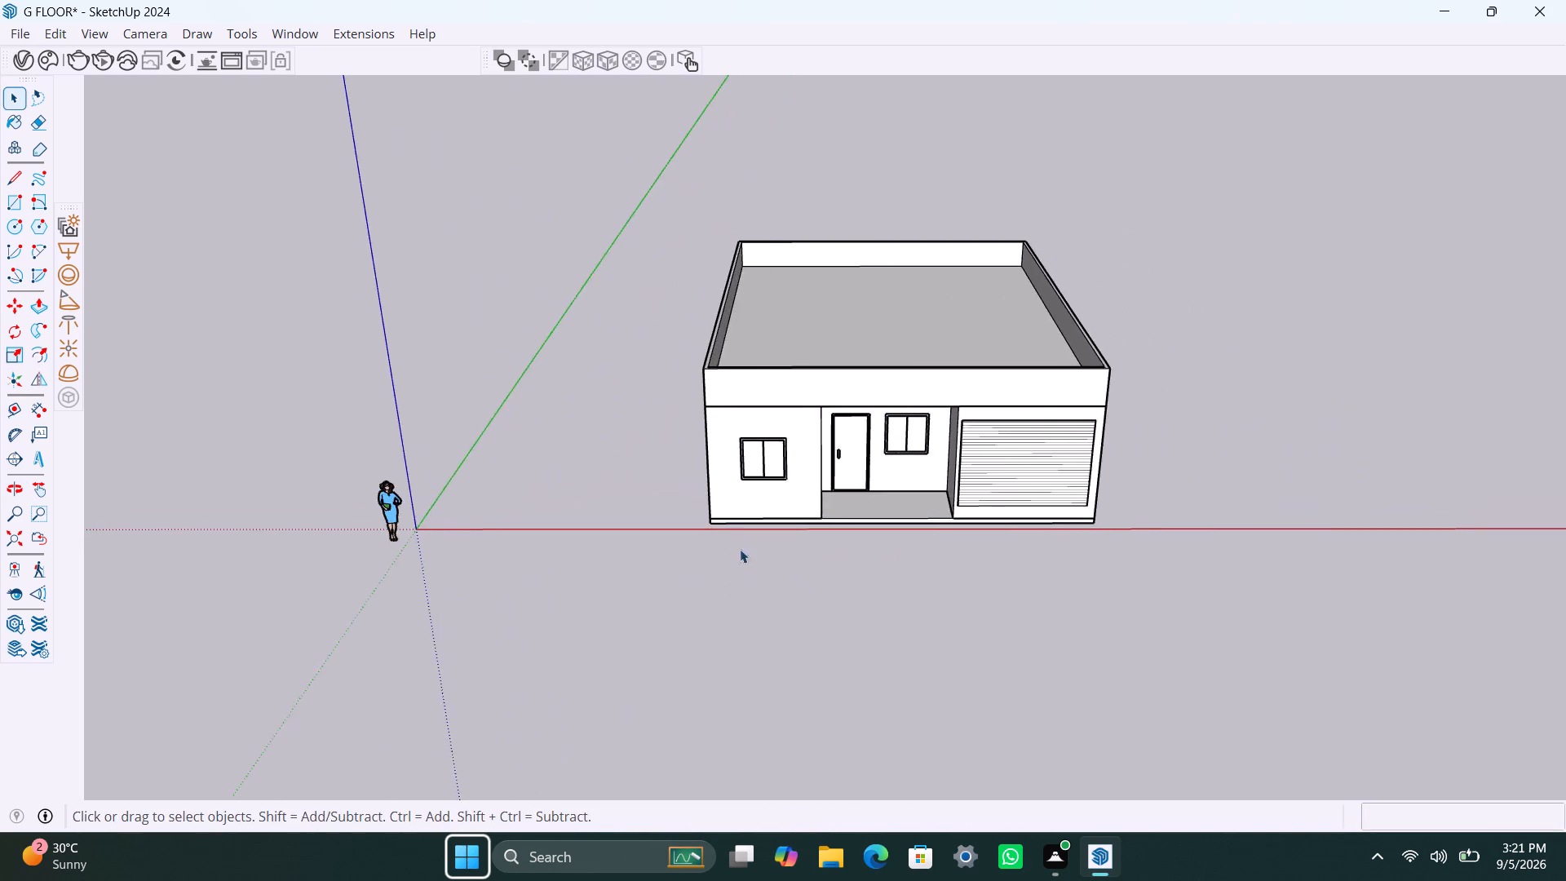
{"action": "scroll", "coordinate": [723, 524], "scroll_direction": "up", "scroll_amount": 3}
{"action": "middle_click_drag", "start_coordinate": [730, 521], "coordinate": [775, 661]}
{"action": "scroll", "coordinate": [684, 533], "scroll_direction": "up", "scroll_amount": 4}
{"action": "middle_click_drag", "start_coordinate": [695, 534], "coordinate": [746, 533]}
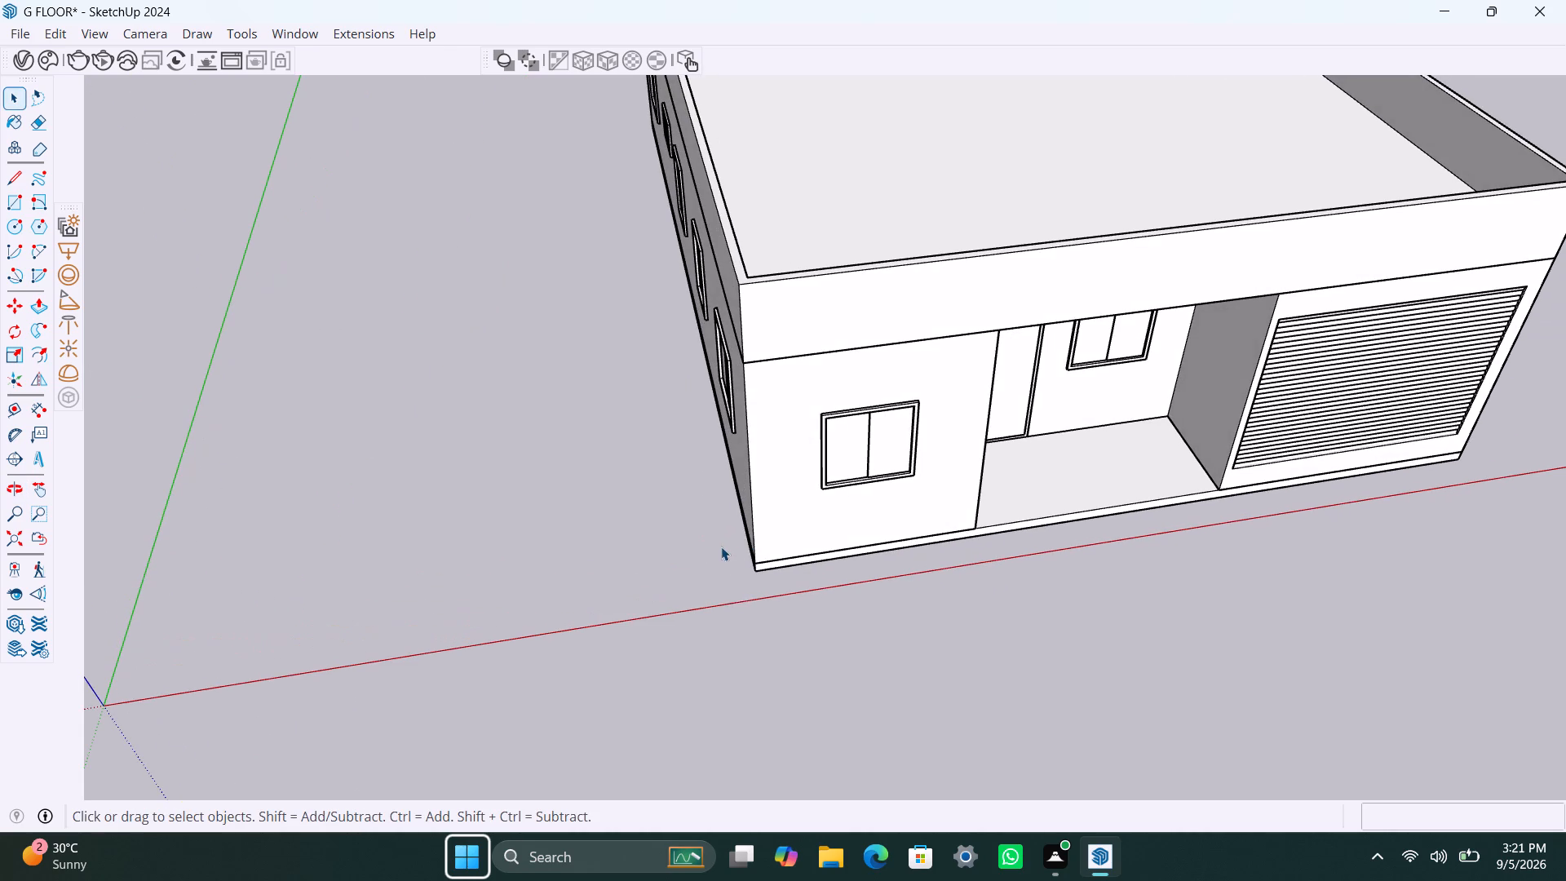
{"action": "key", "text": "t"}
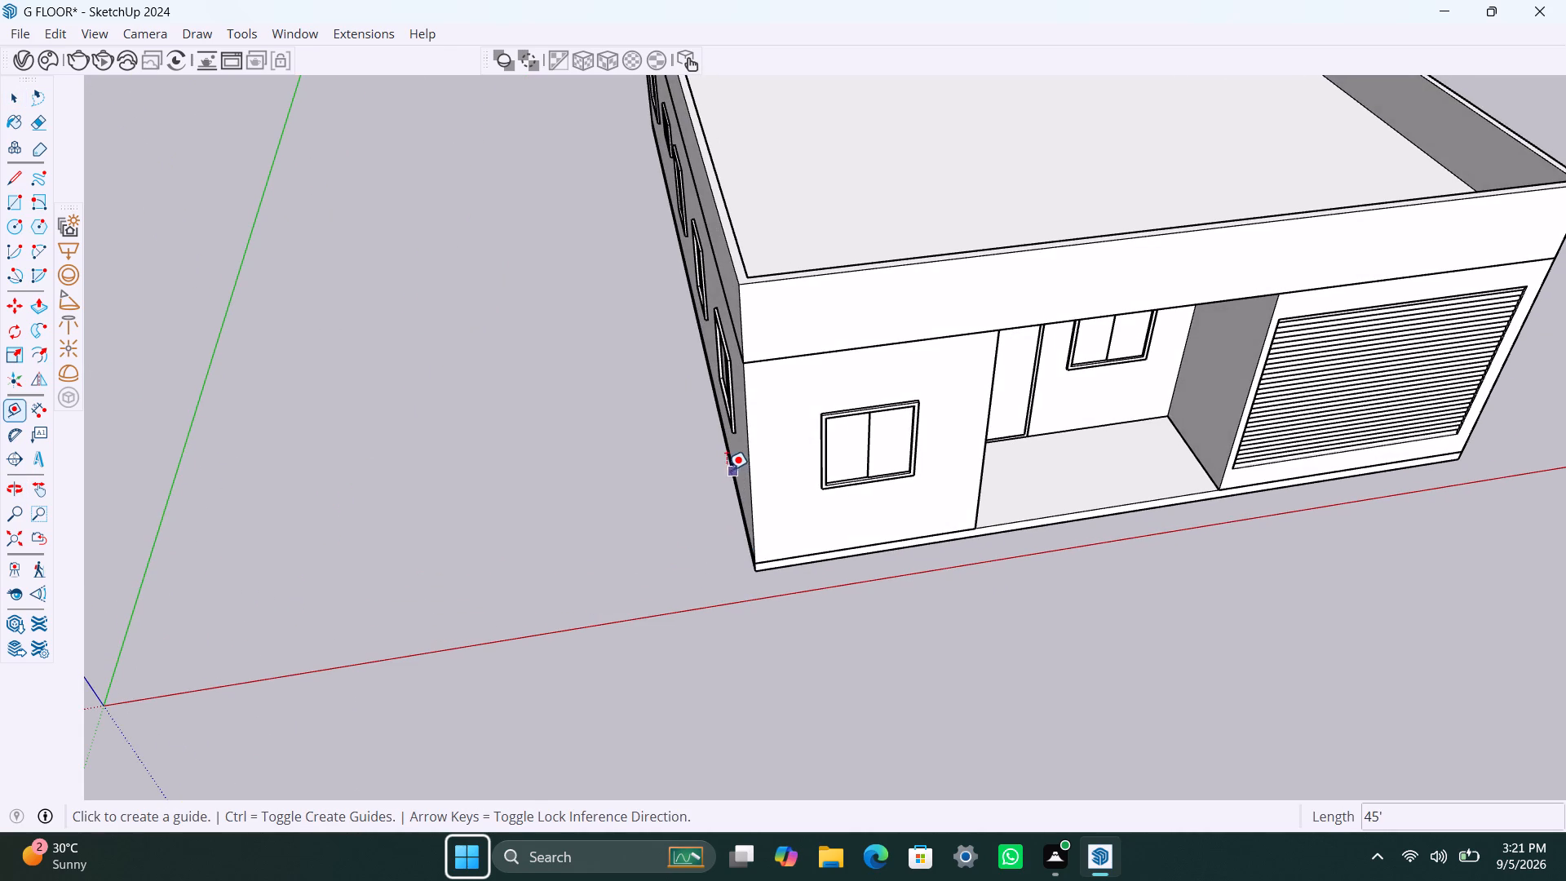
{"action": "left_click", "coordinate": [727, 470]}
{"action": "type", "text": "3'"}
{"action": "key", "text": "Return"}
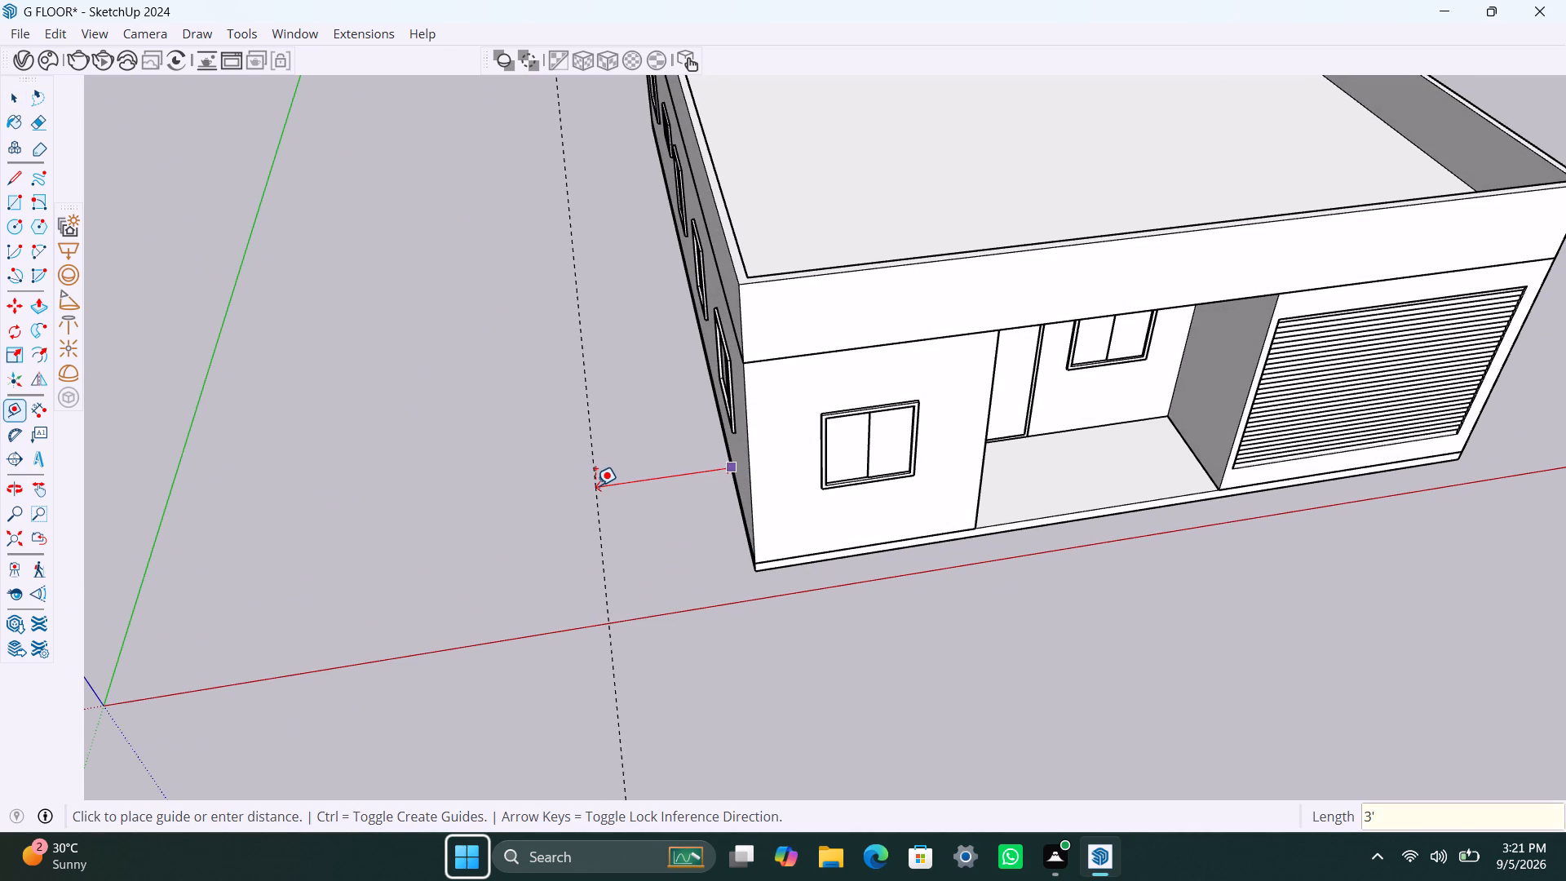
Place a guide line 3' in front of the house, parallel to the front edge of the floor slab.
{"action": "left_click", "coordinate": [869, 556]}
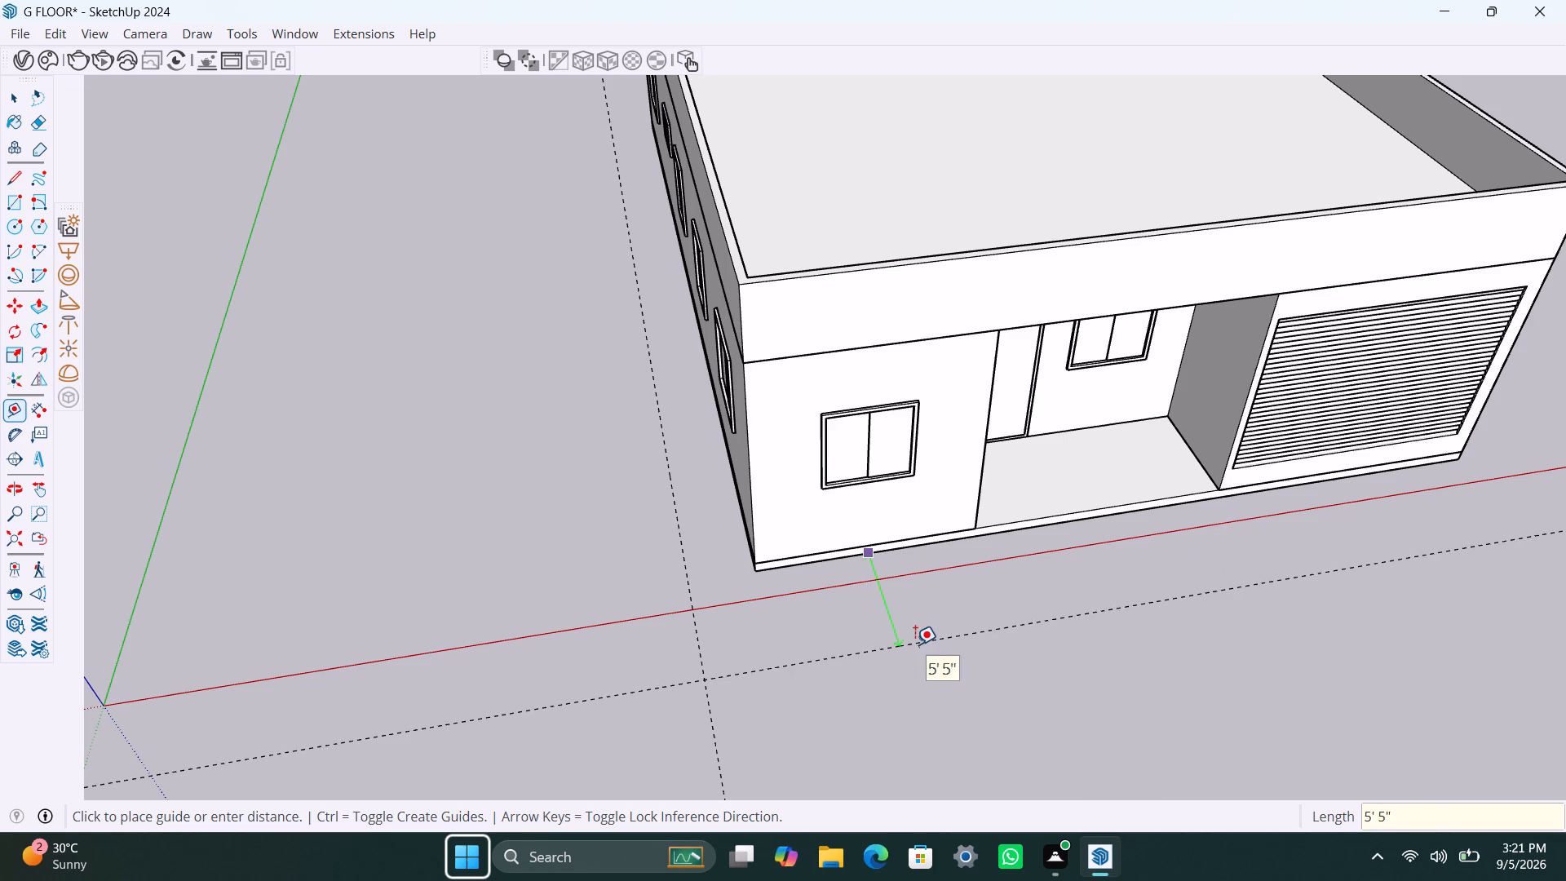
{"action": "type", "text": "3'"}
{"action": "key", "text": "Return"}
Place a second front guide line 3' farther out from the existing front guide.
{"action": "scroll", "coordinate": [1033, 674], "scroll_direction": "down", "scroll_amount": 6}
{"action": "scroll", "coordinate": [1110, 688], "scroll_direction": "down", "scroll_amount": 3}
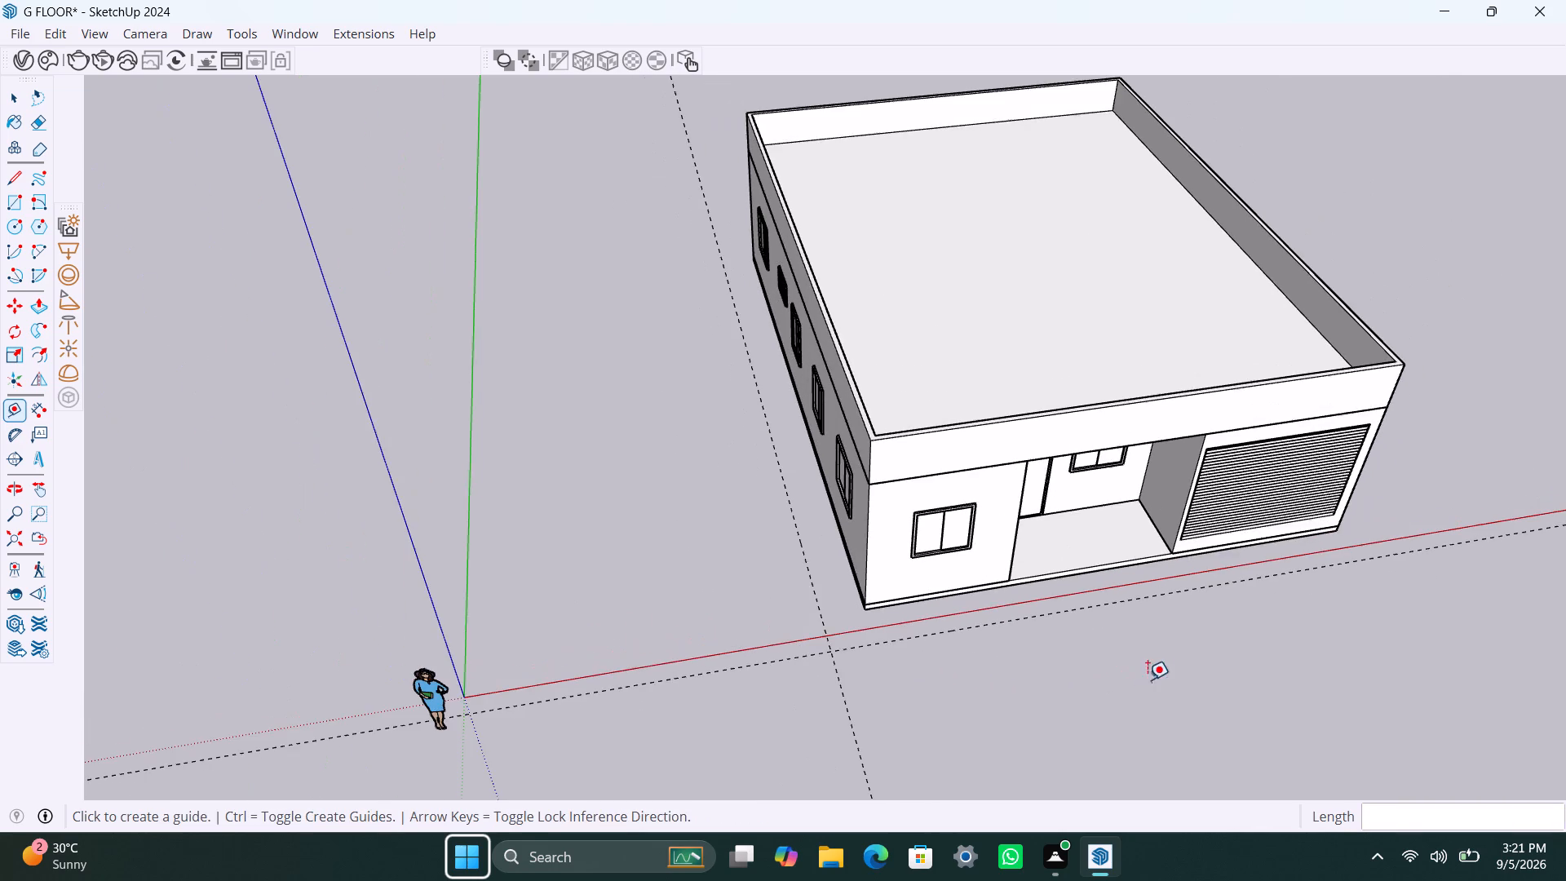
{"action": "middle_click_drag", "start_coordinate": [1164, 680], "coordinate": [639, 637]}
{"action": "scroll", "coordinate": [1045, 535], "scroll_direction": "up", "scroll_amount": 2}
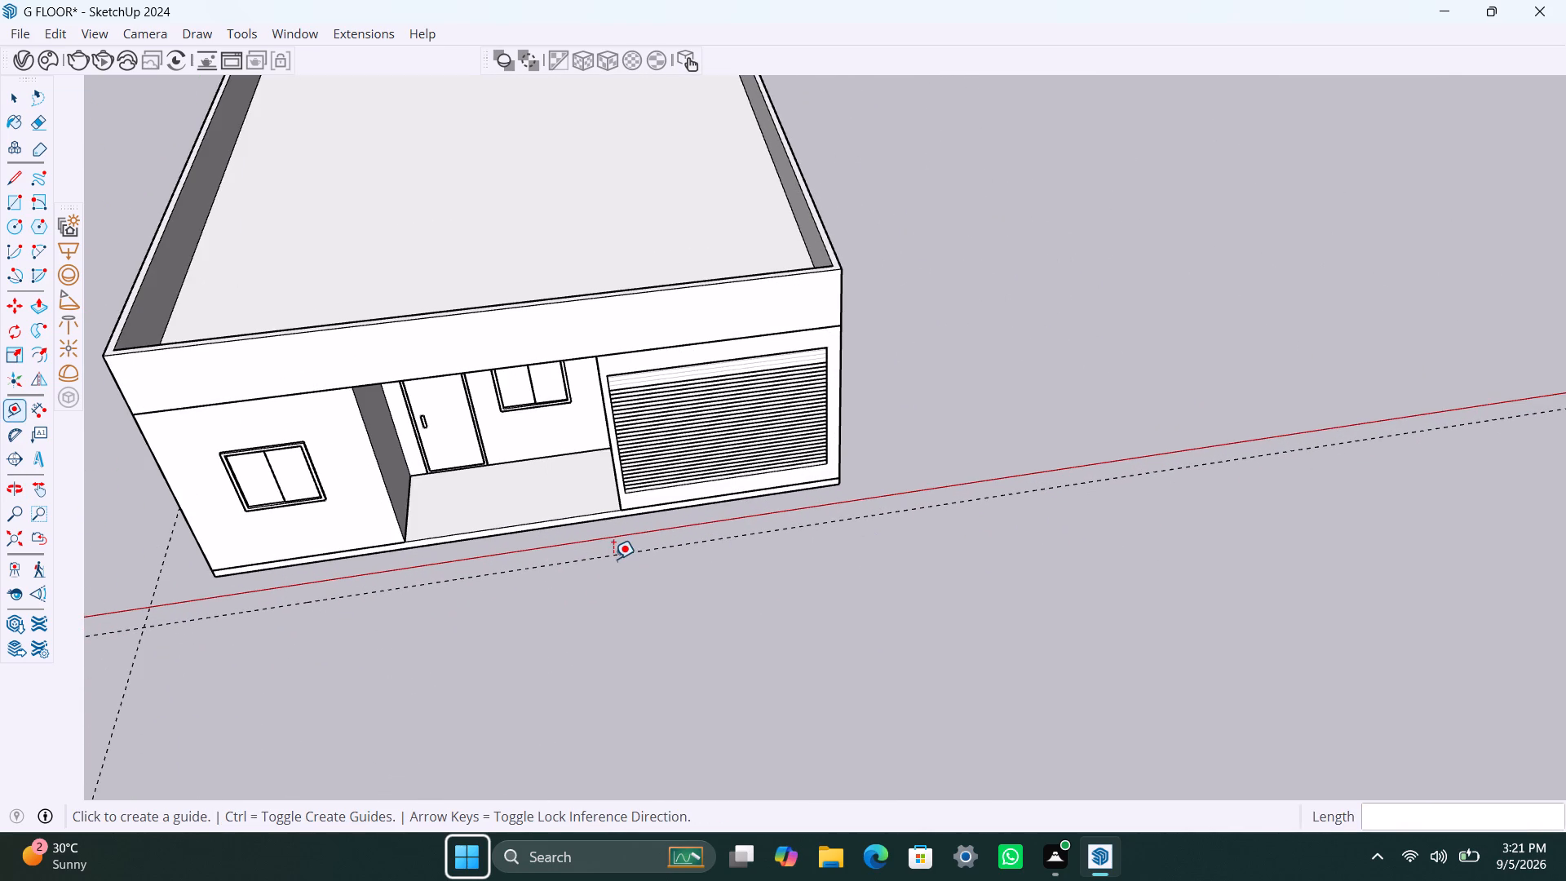
{"action": "left_click", "coordinate": [611, 559]}
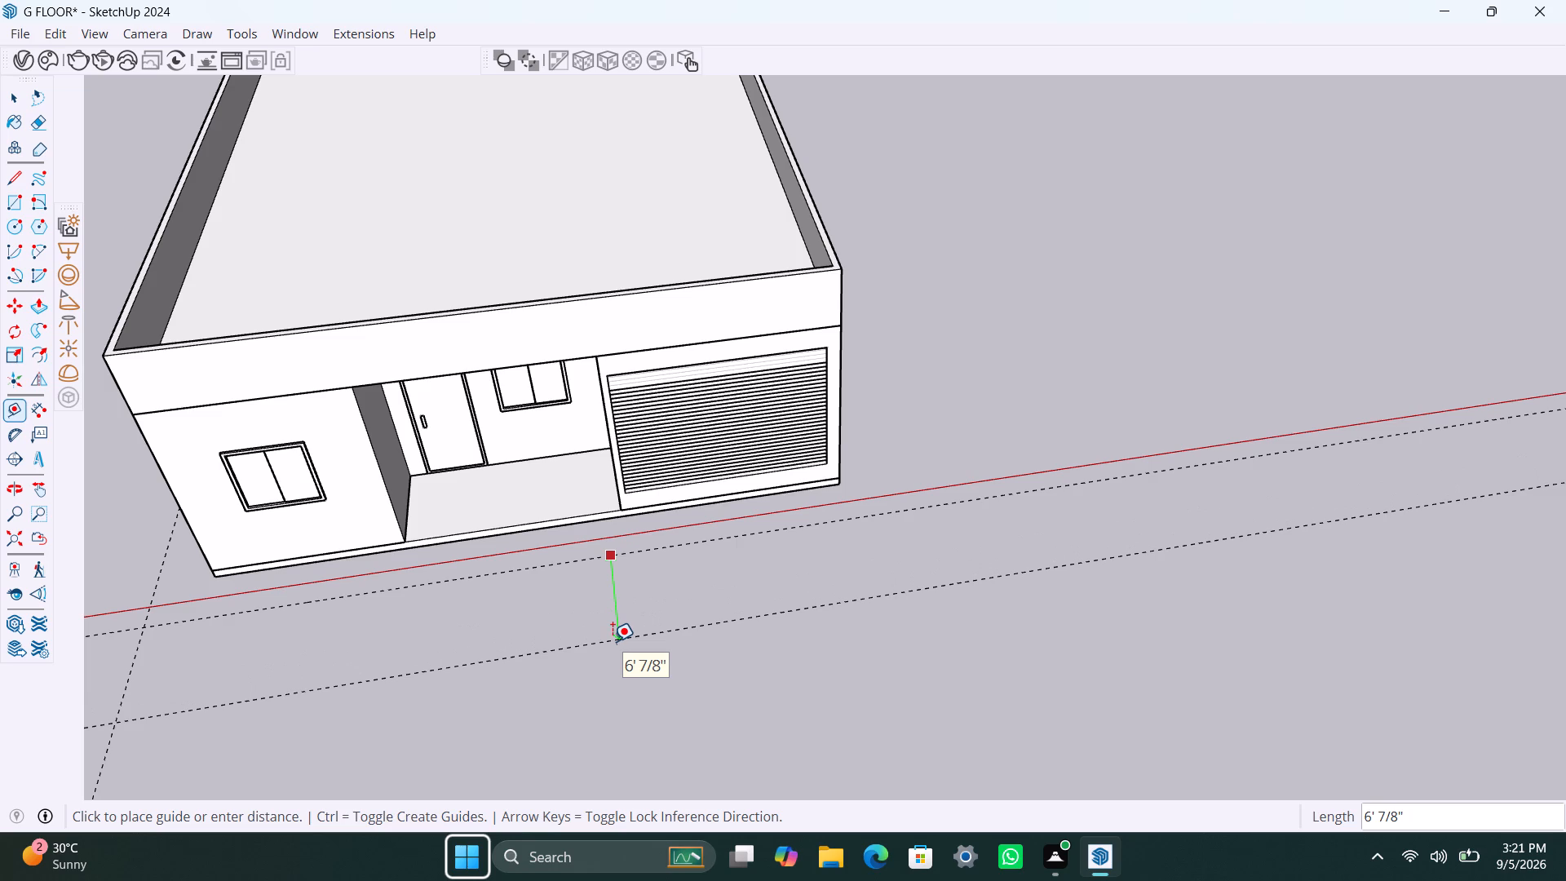
{"action": "type", "text": "3'"}
{"action": "key", "text": "Return"}
Delete the inner front guide line, the one closest to the house.
{"action": "key", "text": "space"}
{"action": "left_click", "coordinate": [631, 552]}
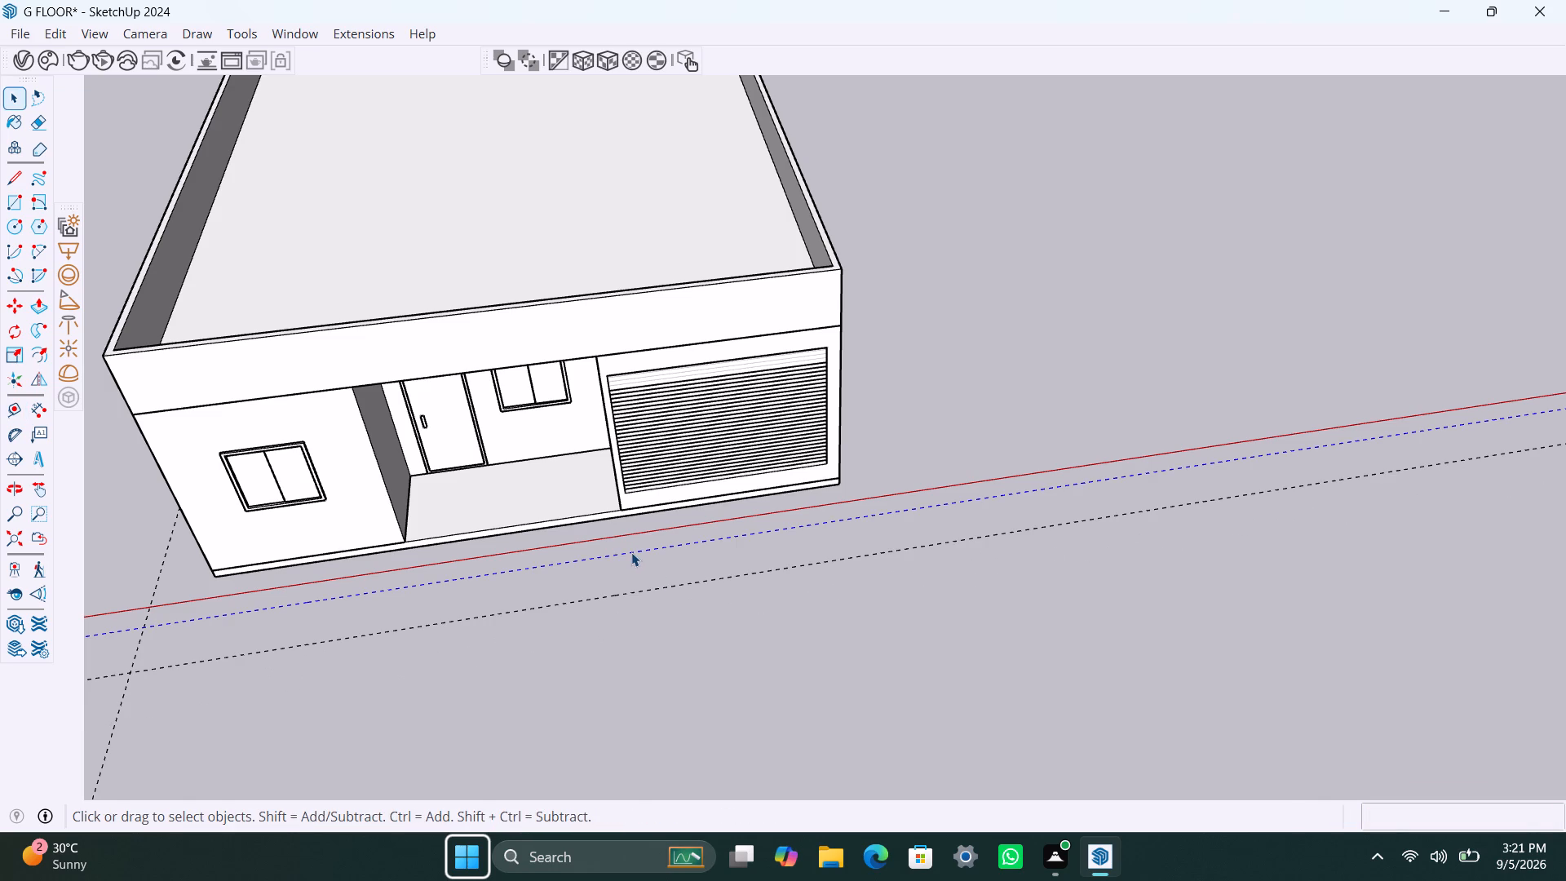
{"action": "key", "text": "Delete"}
Place a guide line 3' outside the garage-side wall, measured from the base of the house.
{"action": "scroll", "coordinate": [854, 500], "scroll_direction": "down", "scroll_amount": 8}
{"action": "middle_click_drag", "start_coordinate": [980, 414], "coordinate": [753, 475]}
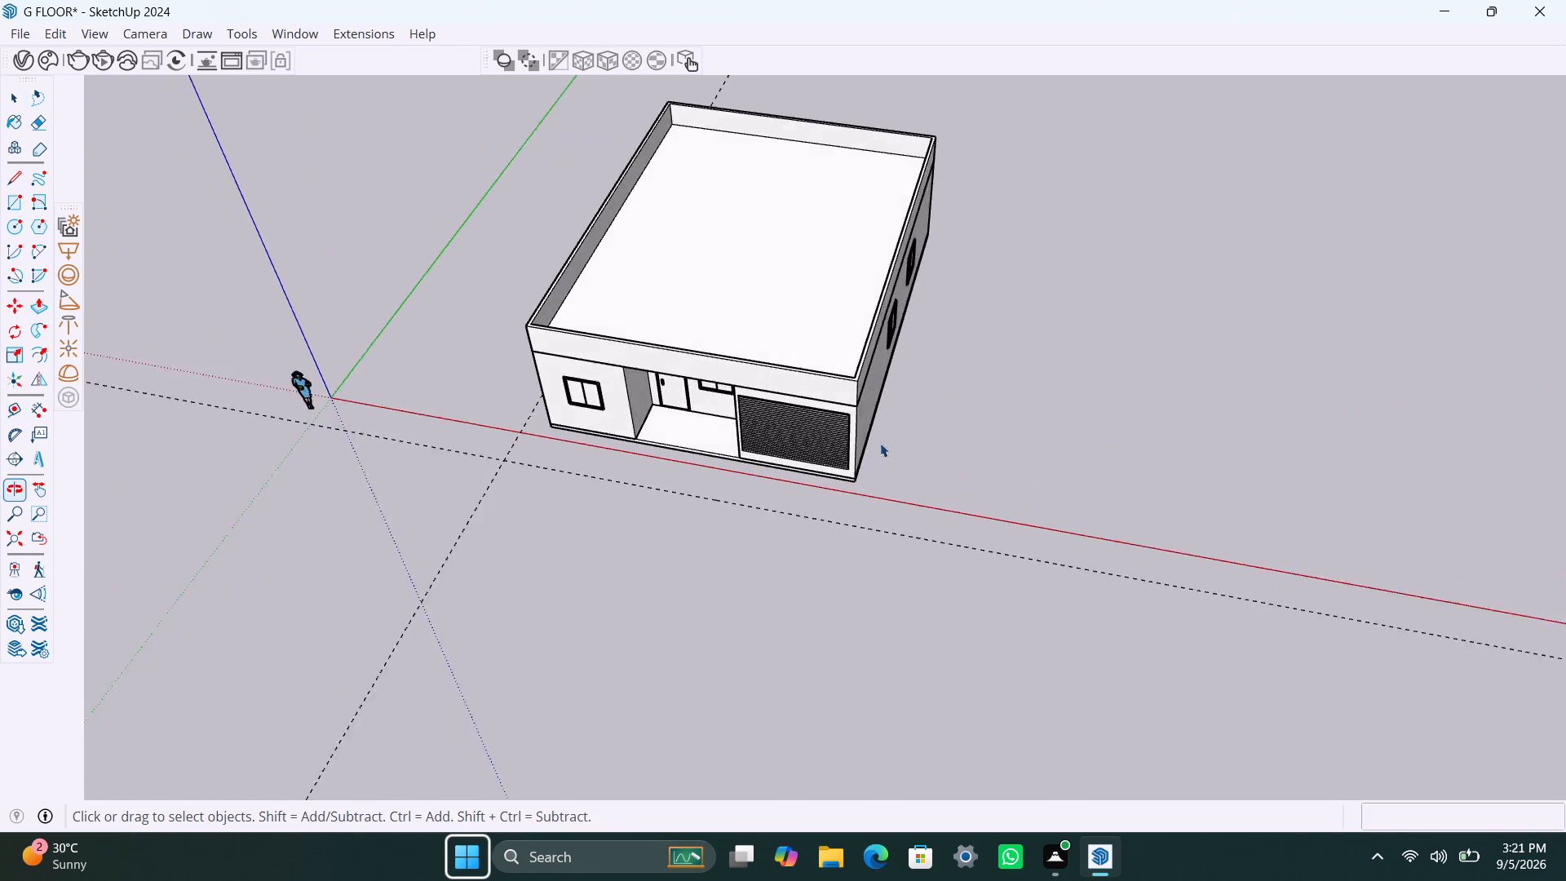
{"action": "scroll", "coordinate": [905, 430], "scroll_direction": "up", "scroll_amount": 10}
{"action": "key", "text": "t"}
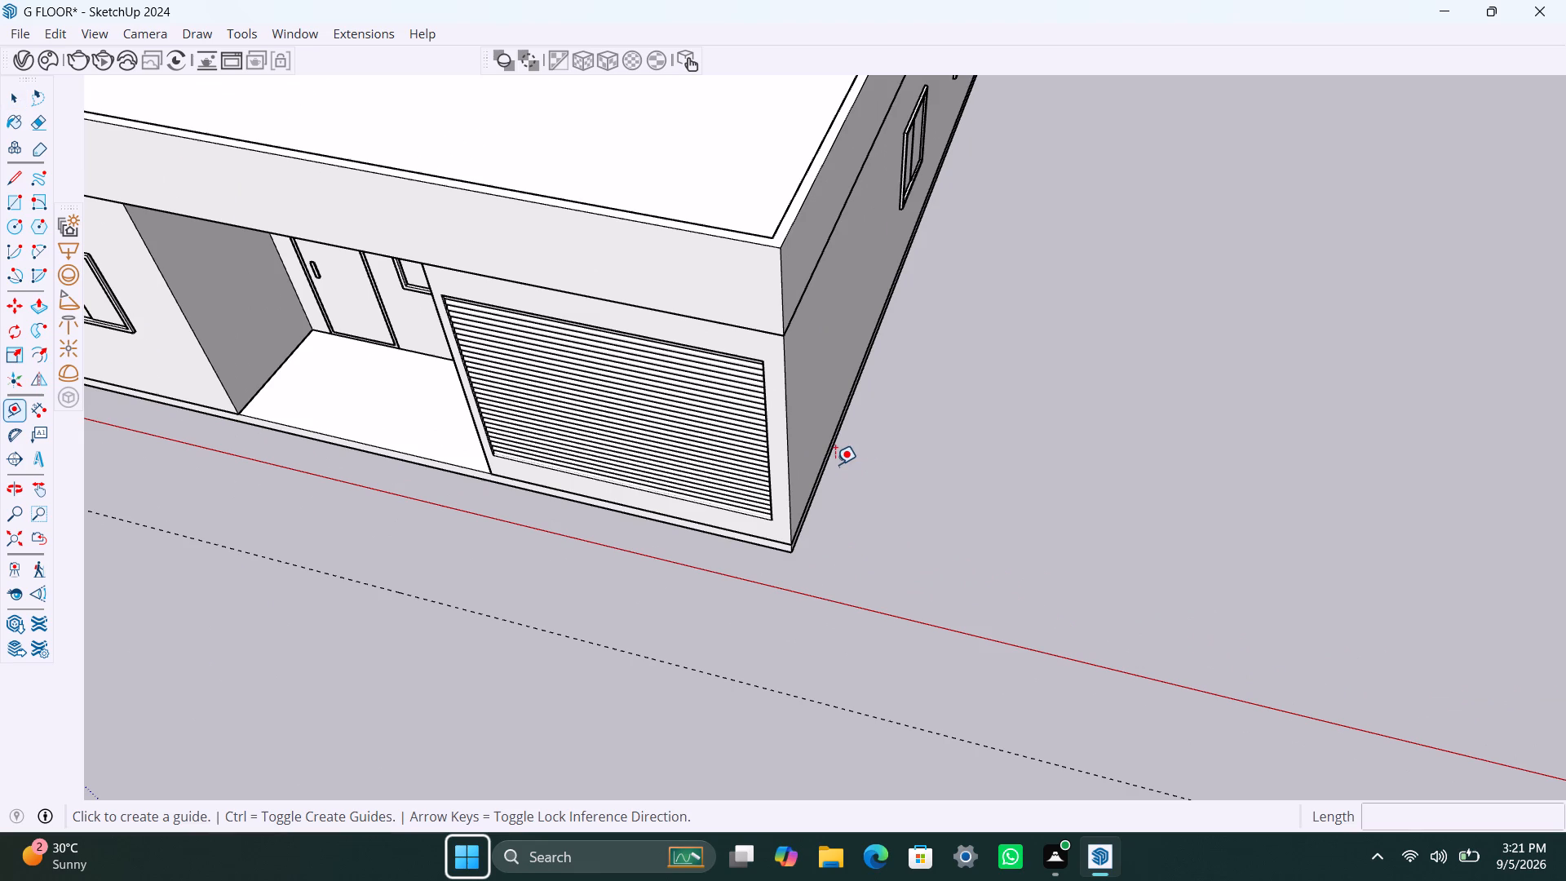
{"action": "scroll", "coordinate": [816, 480], "scroll_direction": "up", "scroll_amount": 8}
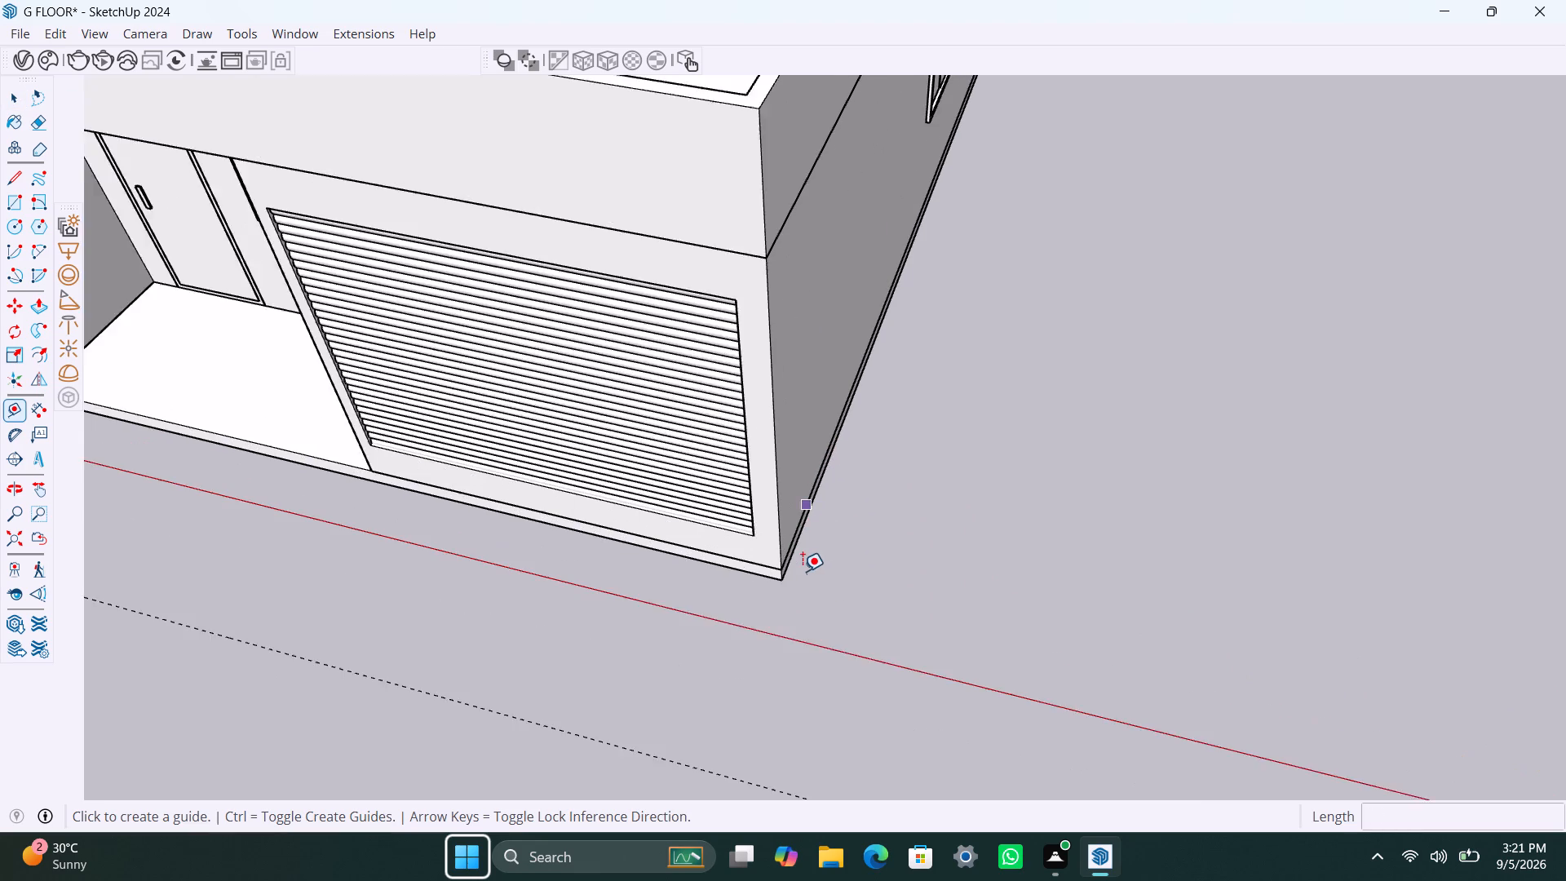
{"action": "left_click", "coordinate": [790, 557]}
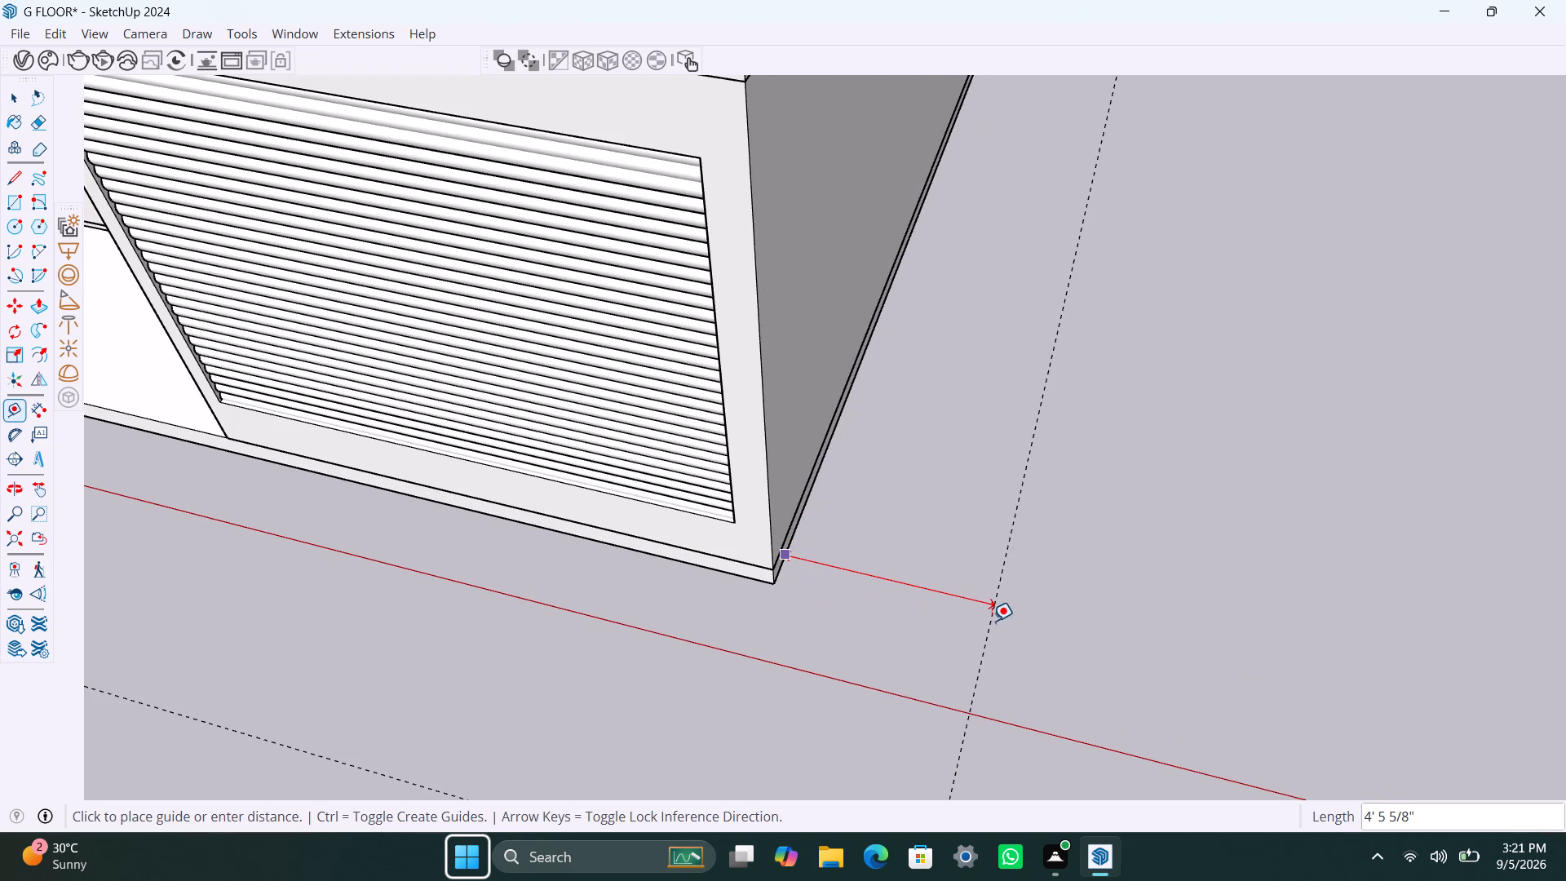
{"action": "type", "text": "3'"}
{"action": "key", "text": "Return"}
{"action": "key", "text": "space"}
Place a guide line 3' behind the house, parallel to the rear edge of the floor slab.
{"action": "scroll", "coordinate": [996, 429], "scroll_direction": "down", "scroll_amount": 7}
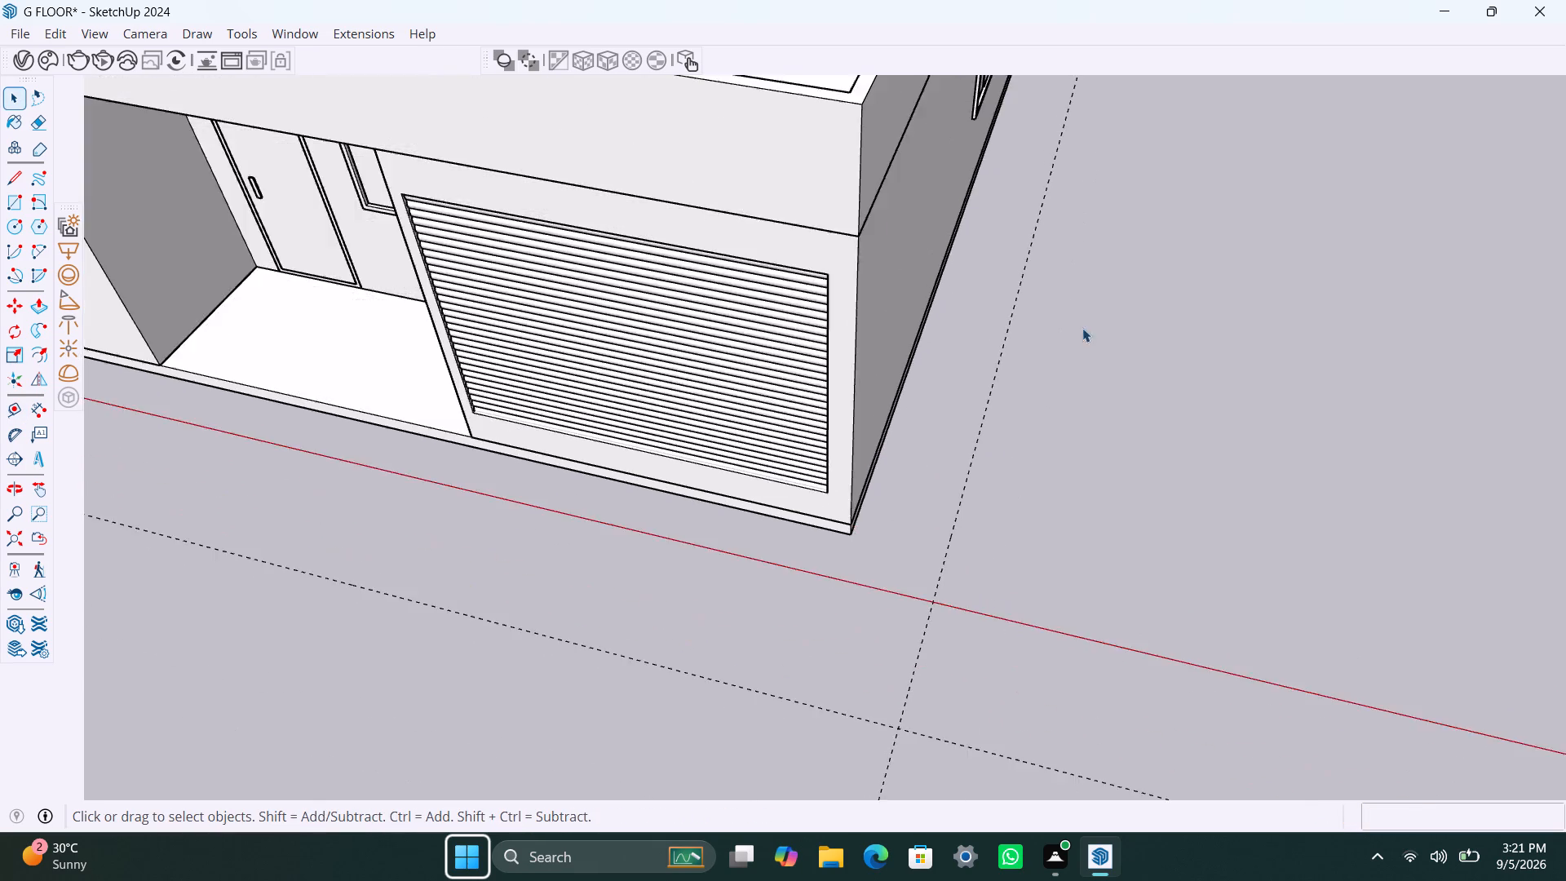
{"action": "scroll", "coordinate": [1082, 328], "scroll_direction": "down", "scroll_amount": 16}
{"action": "middle_click_drag", "start_coordinate": [1228, 311], "coordinate": [1002, 800], "text": "shift"}
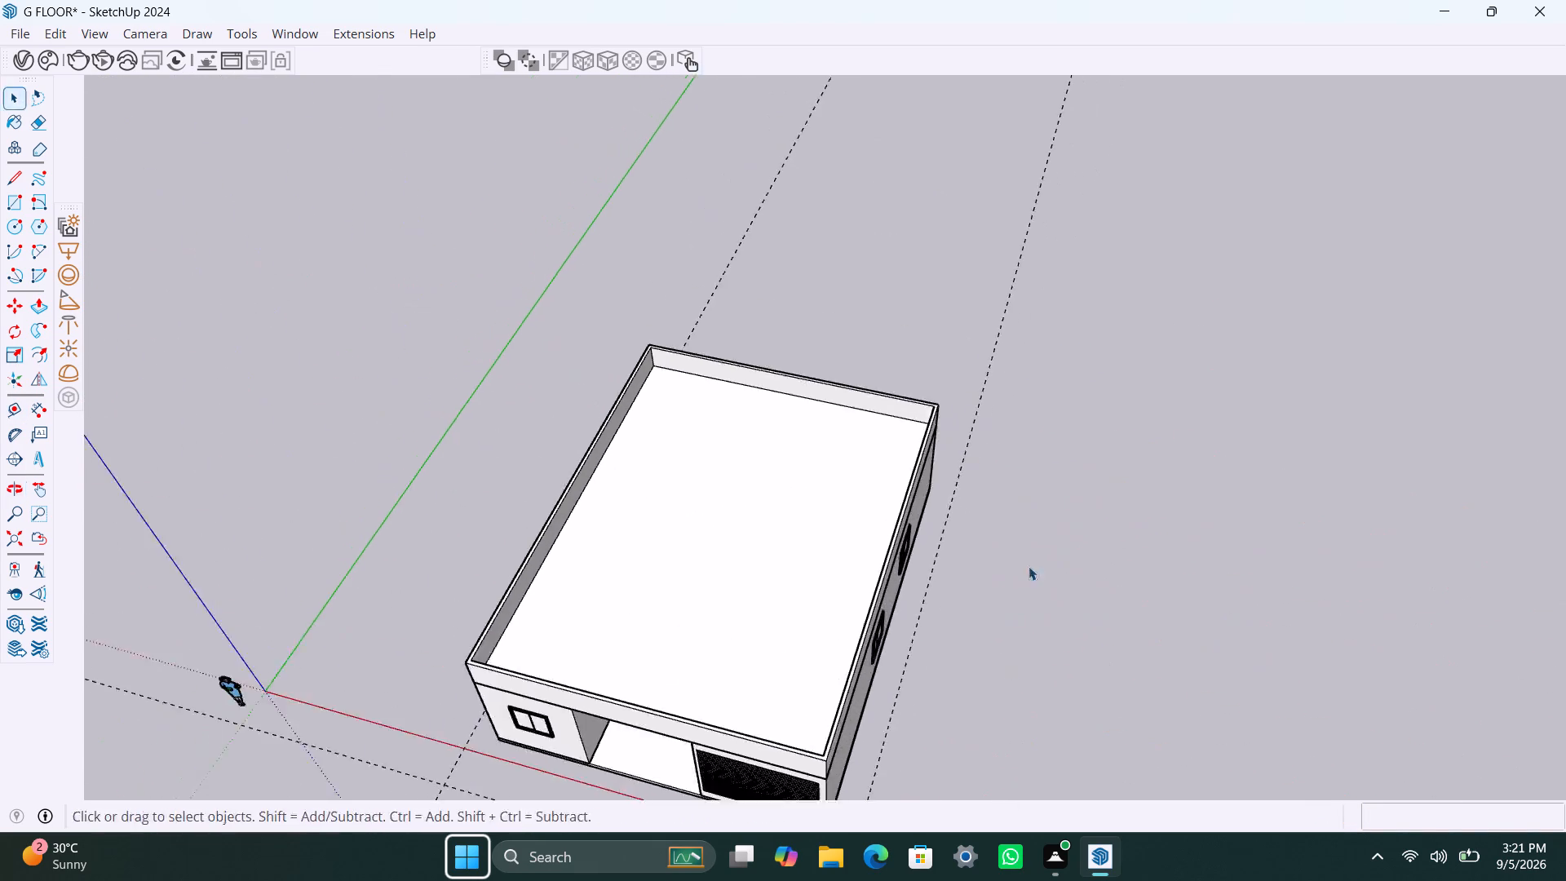
{"action": "scroll", "coordinate": [1074, 467], "scroll_direction": "up", "scroll_amount": 3}
{"action": "middle_click_drag", "start_coordinate": [1058, 529], "coordinate": [251, 570]}
{"action": "scroll", "coordinate": [940, 562], "scroll_direction": "up", "scroll_amount": 11}
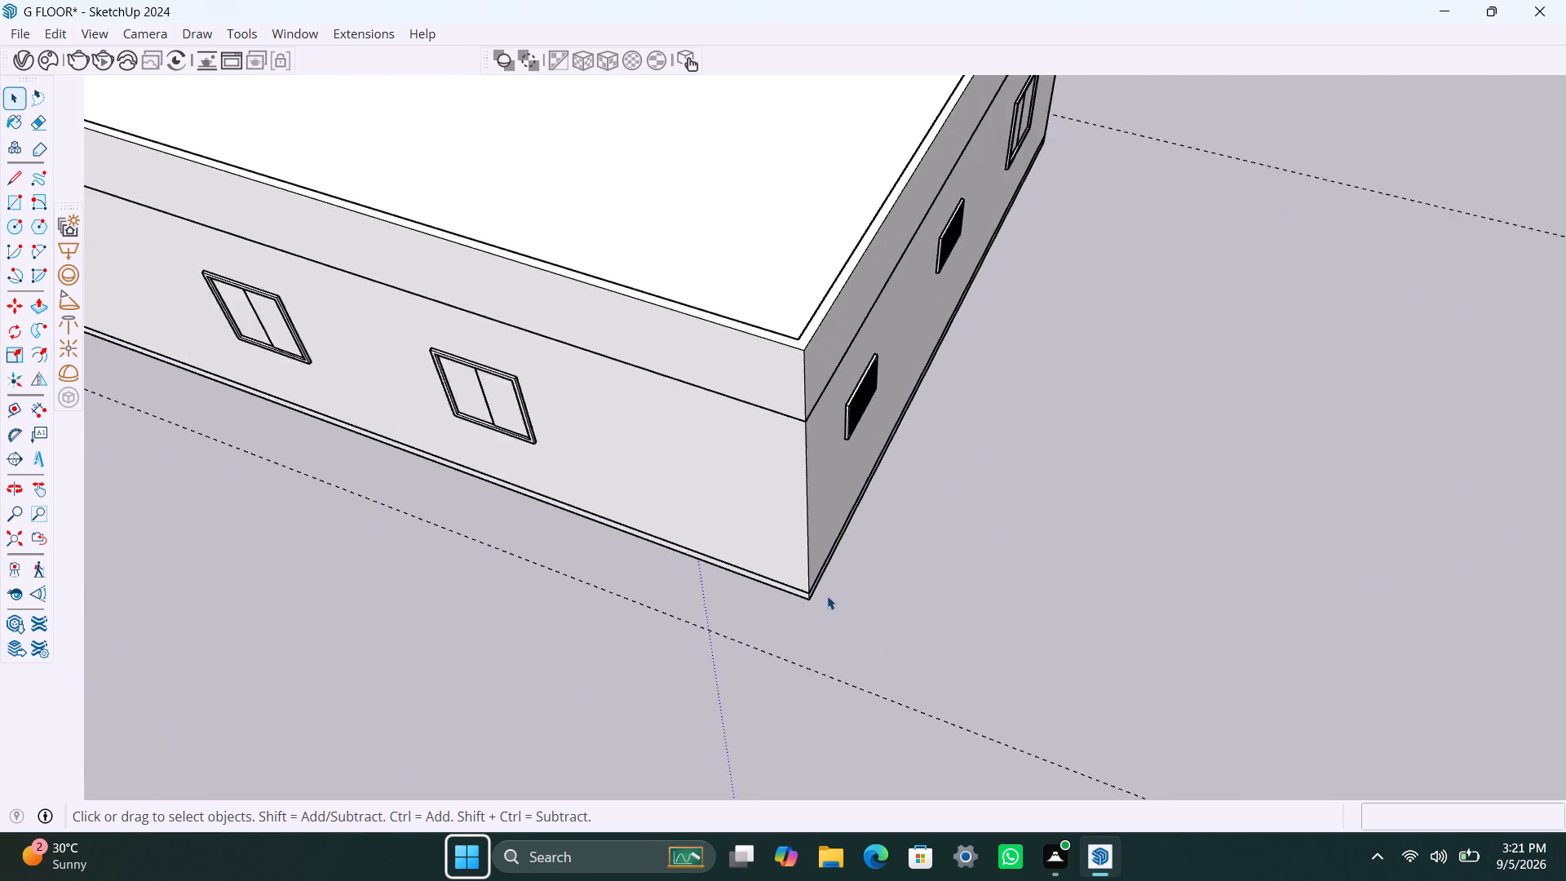
{"action": "scroll", "coordinate": [827, 595], "scroll_direction": "up", "scroll_amount": 4}
{"action": "left_click", "coordinate": [808, 569]}
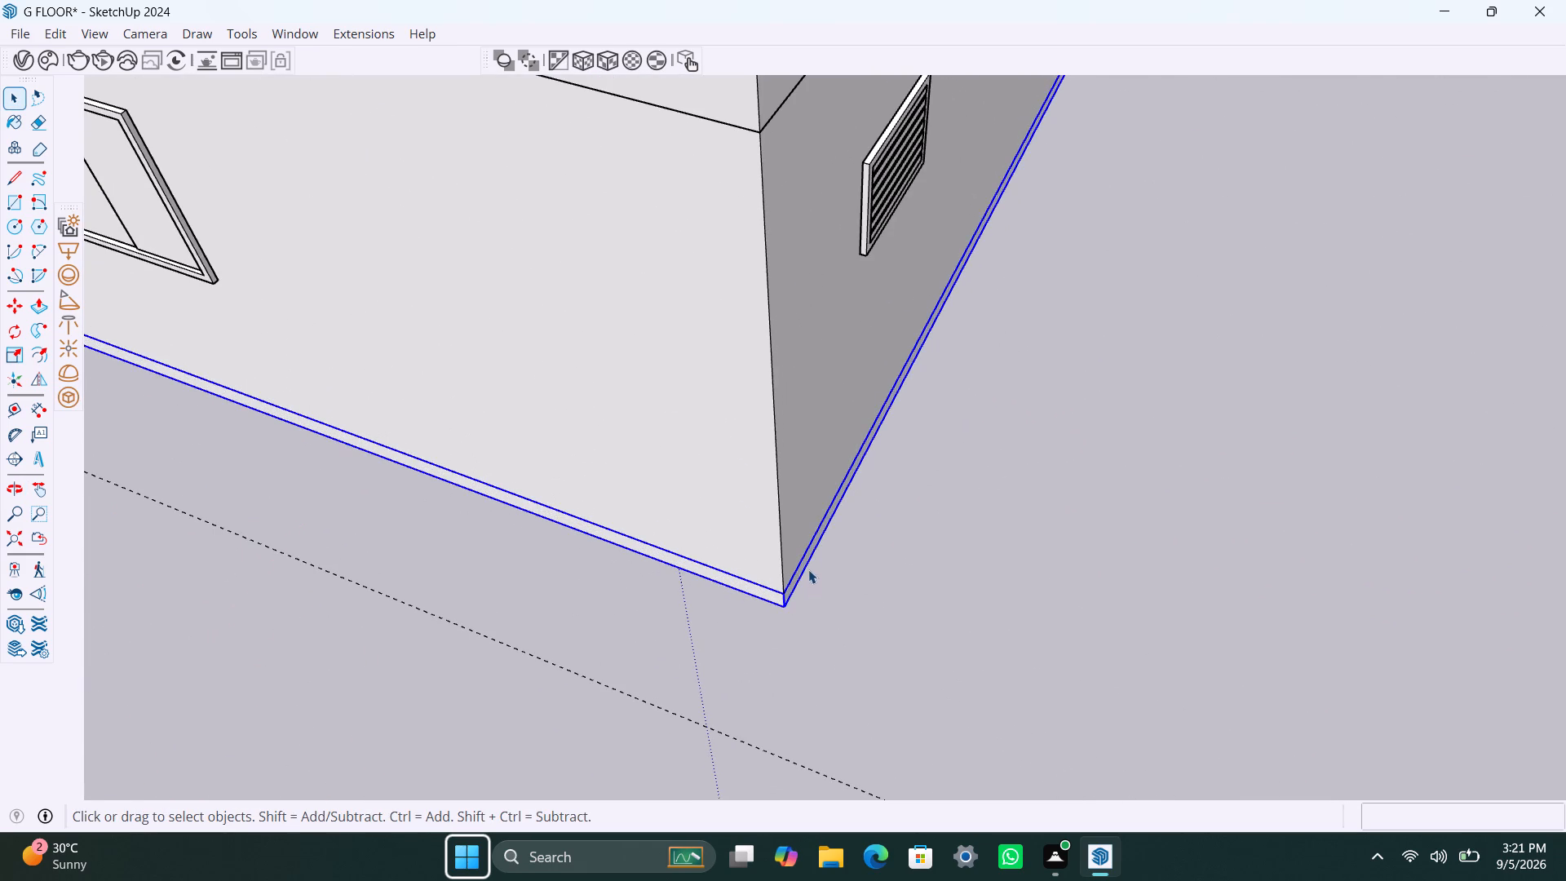
{"action": "left_click", "coordinate": [798, 570]}
{"action": "key", "text": "t"}
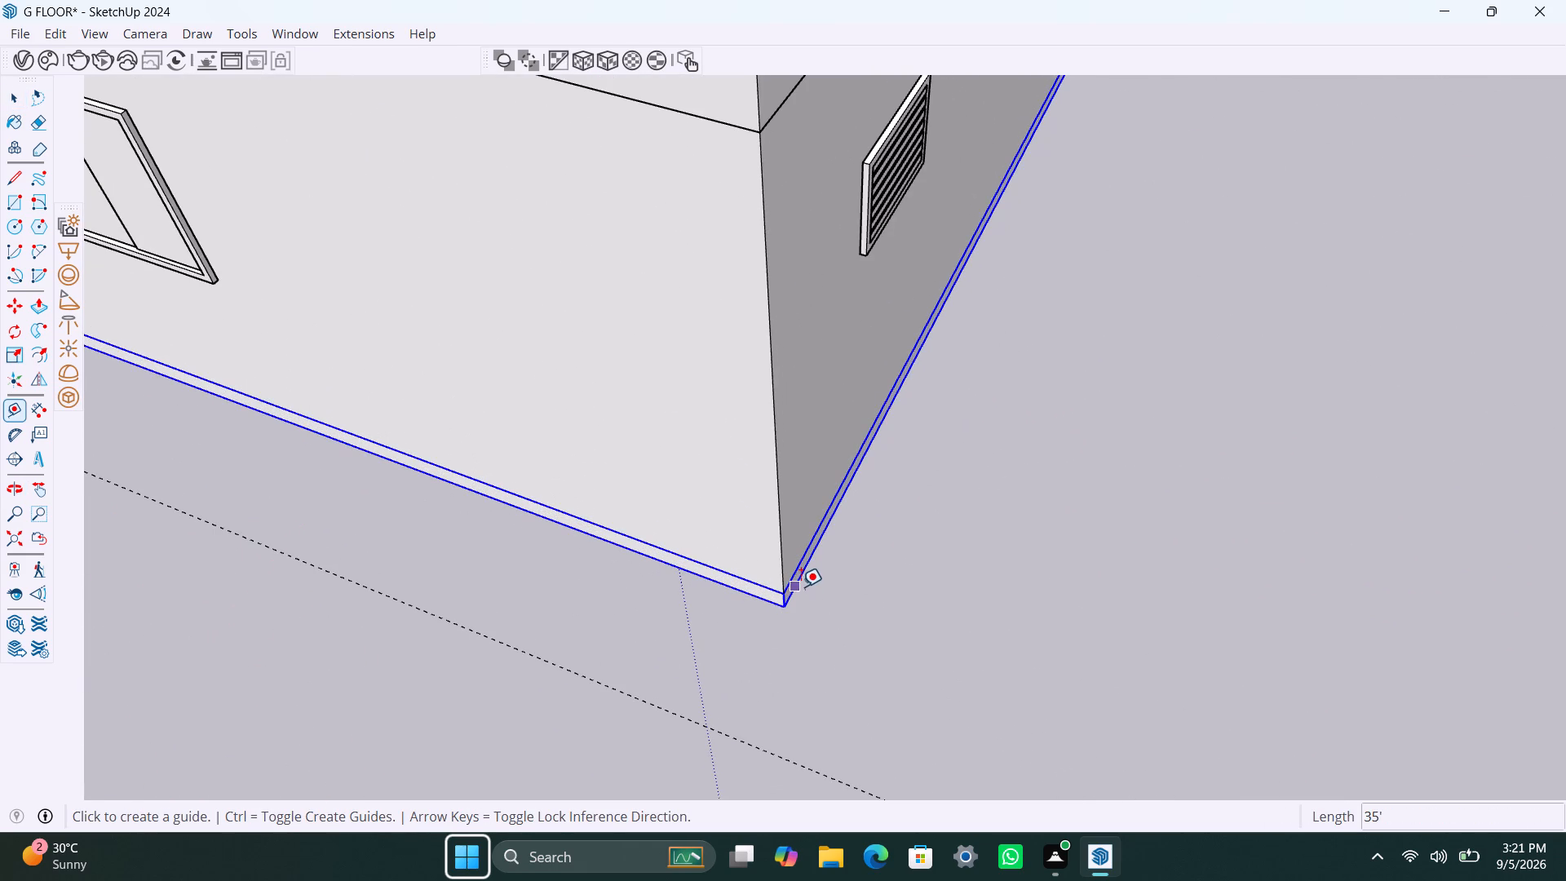
{"action": "left_click", "coordinate": [801, 587]}
{"action": "type", "text": "3'"}
{"action": "key", "text": "Return"}
{"action": "key", "text": "space"}
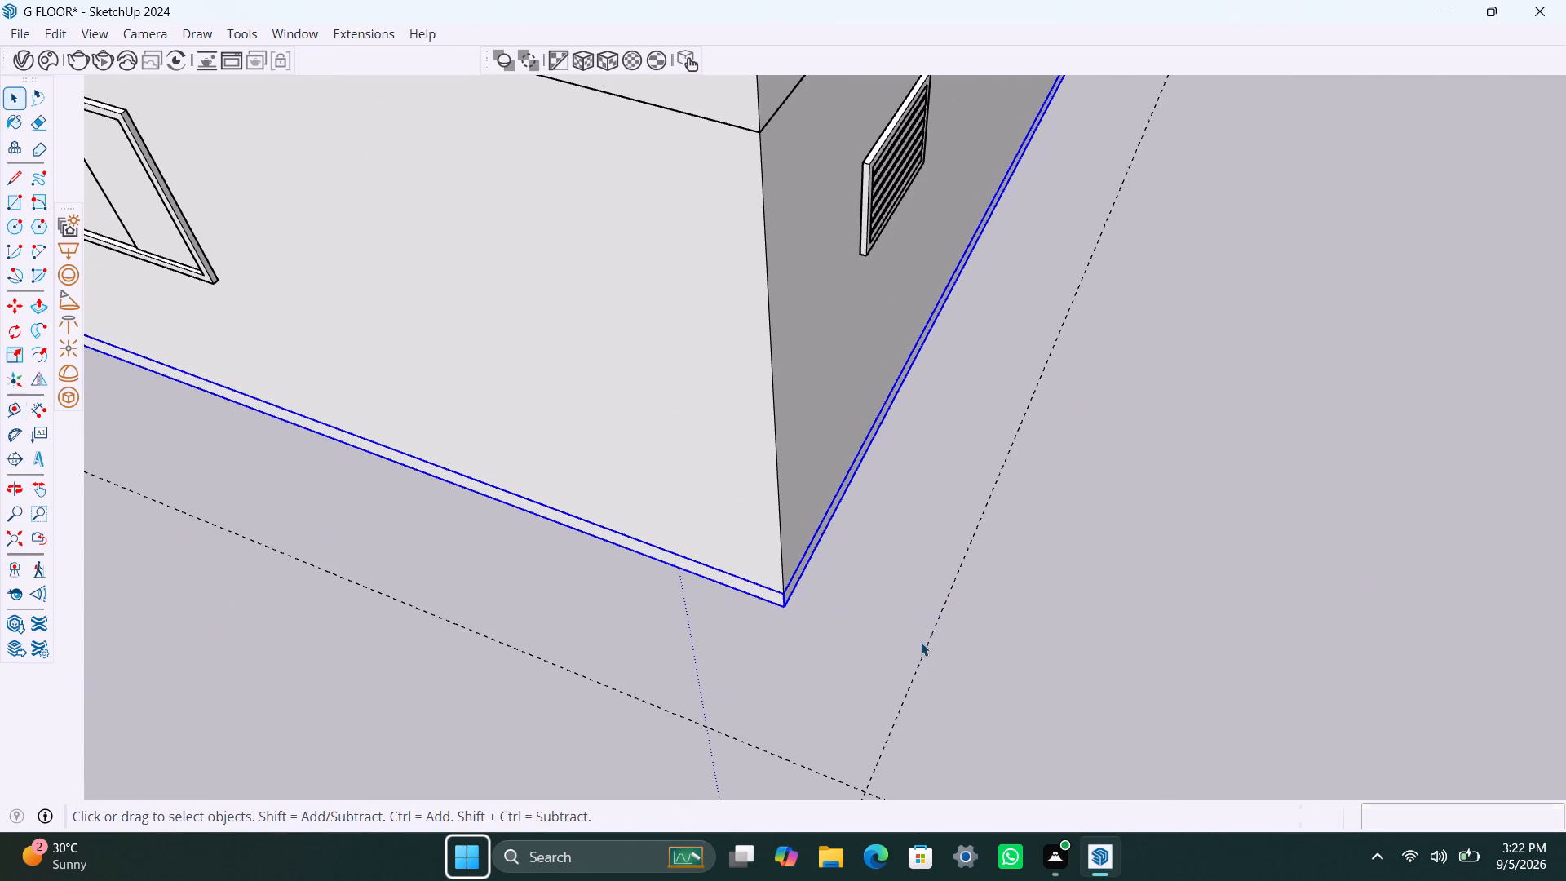
{"action": "scroll", "coordinate": [918, 653], "scroll_direction": "down", "scroll_amount": 20}
{"action": "scroll", "coordinate": [918, 653], "scroll_direction": "down", "scroll_amount": 9}
{"action": "middle_click_drag", "start_coordinate": [657, 671], "coordinate": [1192, 678]}
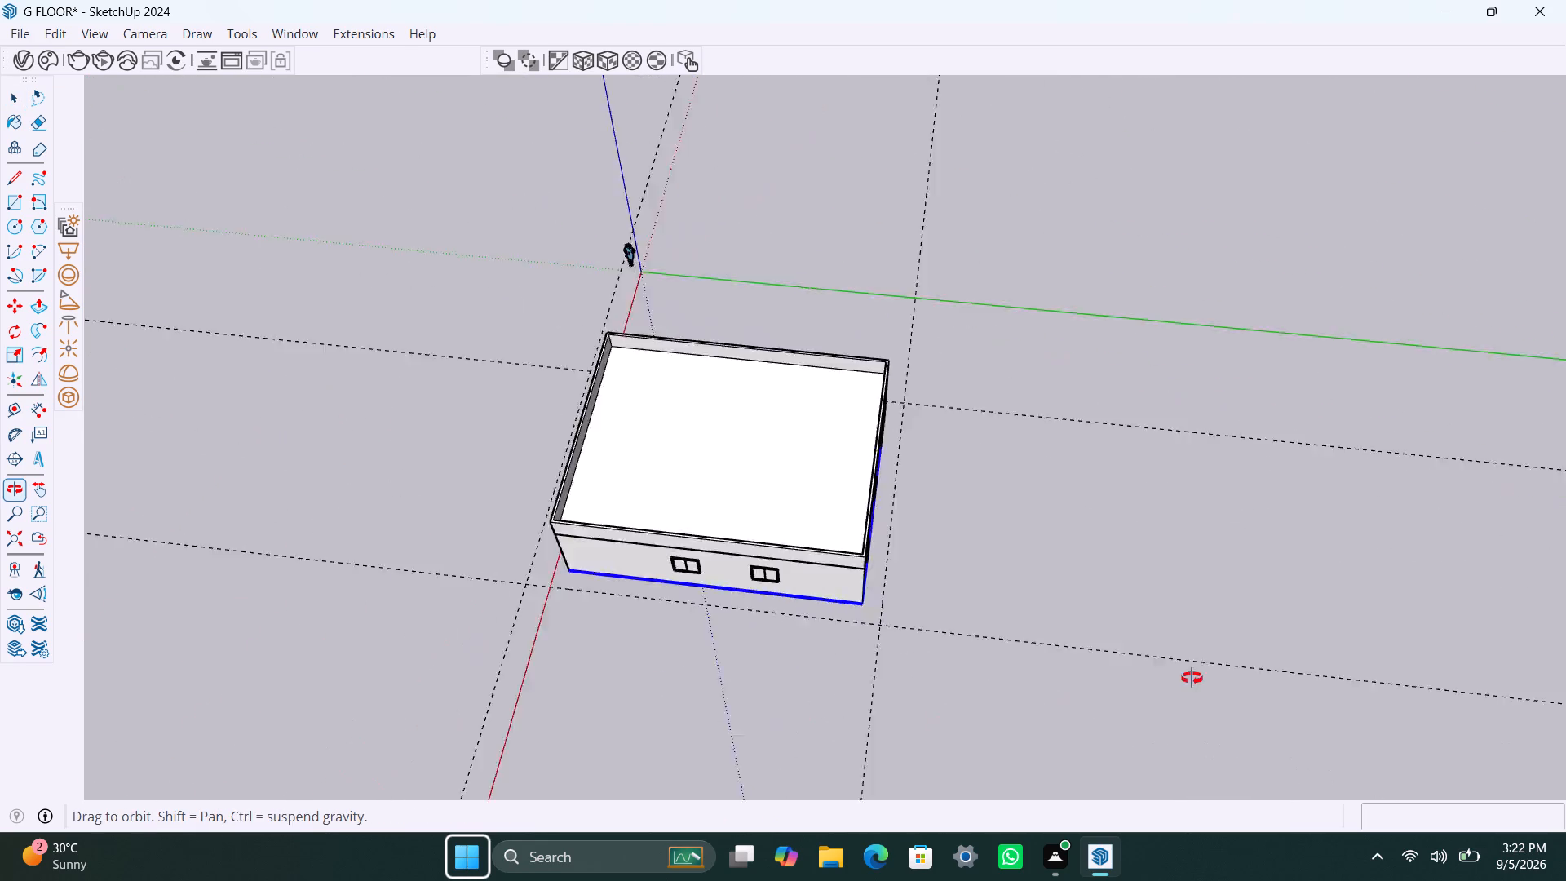
Draw boundary edges along the guides beside the wall opposite the garage and across the front, between guide intersections.
{"action": "middle_click_drag", "start_coordinate": [1192, 678], "coordinate": [1565, 585]}
{"action": "scroll", "coordinate": [975, 644], "scroll_direction": "up", "scroll_amount": 4}
{"action": "middle_click_drag", "start_coordinate": [748, 694], "coordinate": [771, 697]}
{"action": "scroll", "coordinate": [825, 649], "scroll_direction": "down", "scroll_amount": 4}
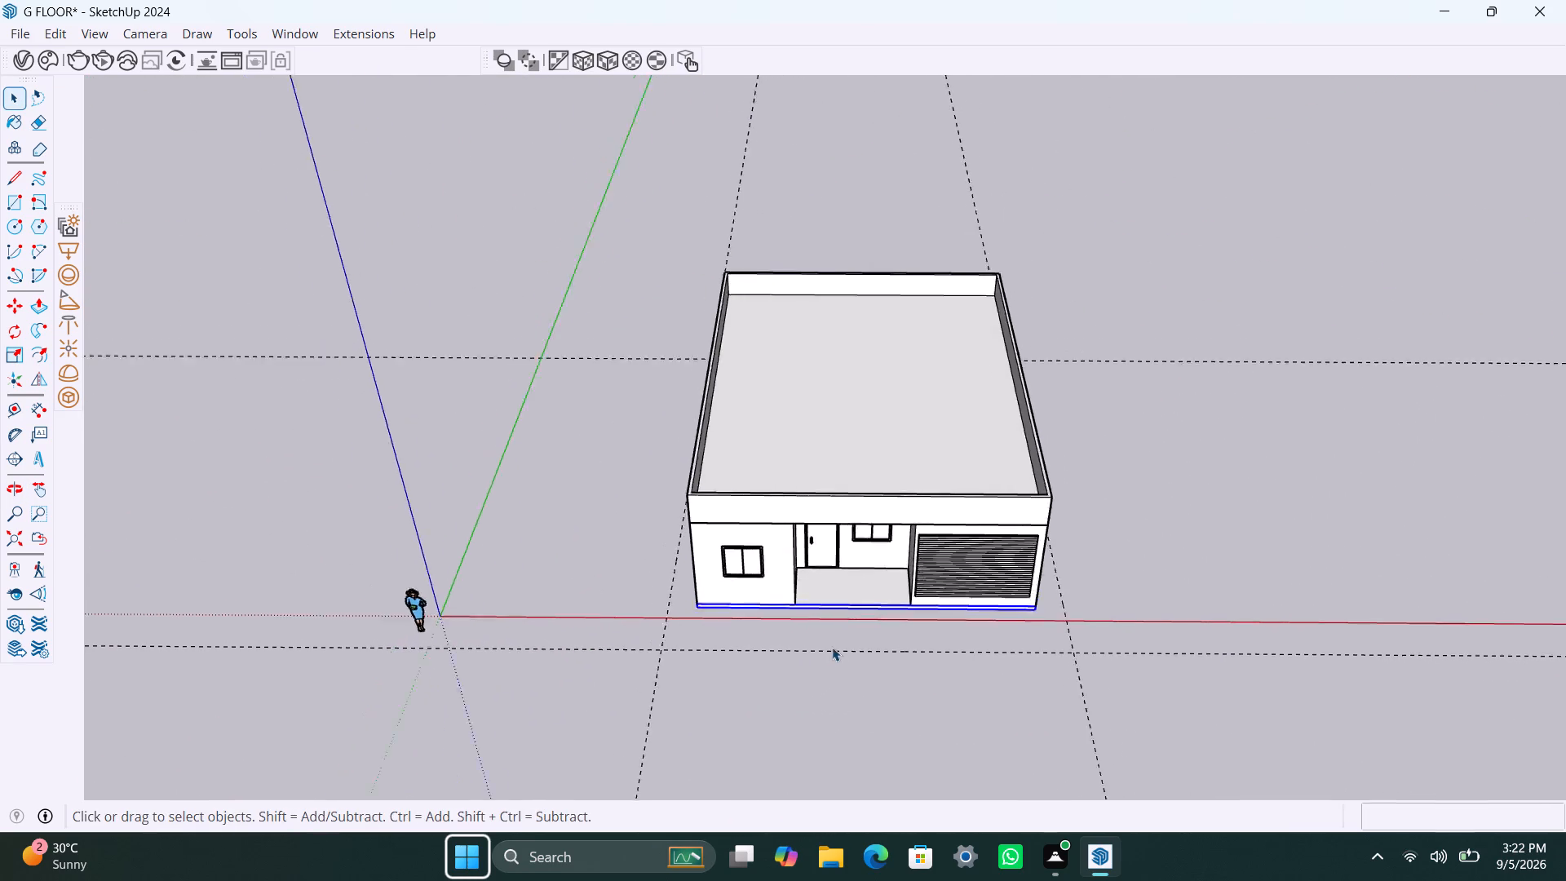
{"action": "middle_click_drag", "start_coordinate": [834, 641], "coordinate": [988, 499]}
{"action": "scroll", "coordinate": [859, 366], "scroll_direction": "up", "scroll_amount": 3}
{"action": "middle_click_drag", "start_coordinate": [851, 315], "coordinate": [853, 347]}
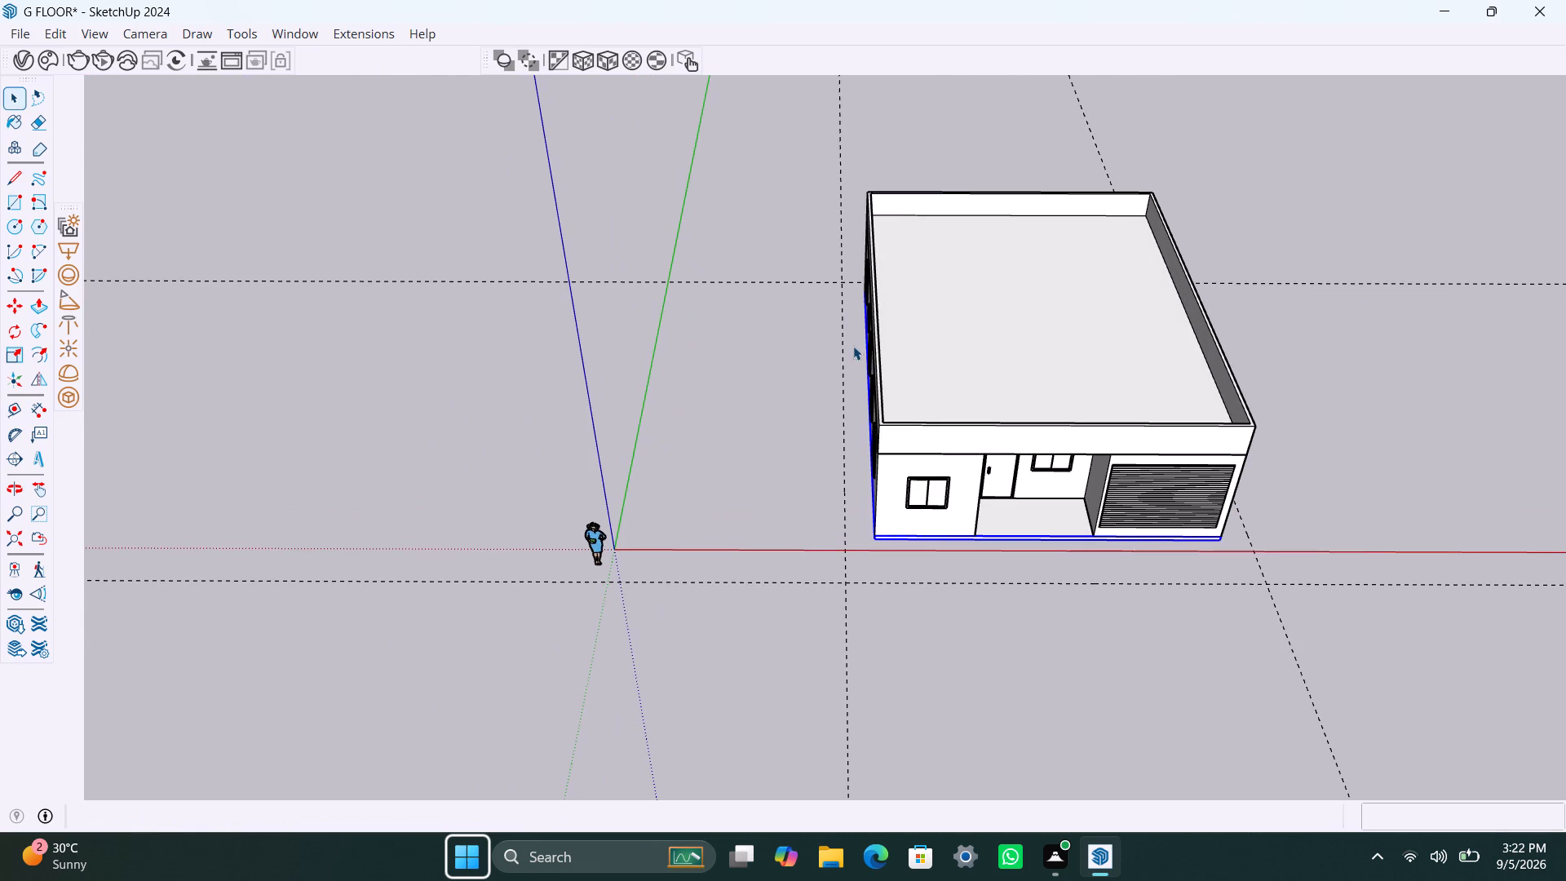
{"action": "key", "text": "l"}
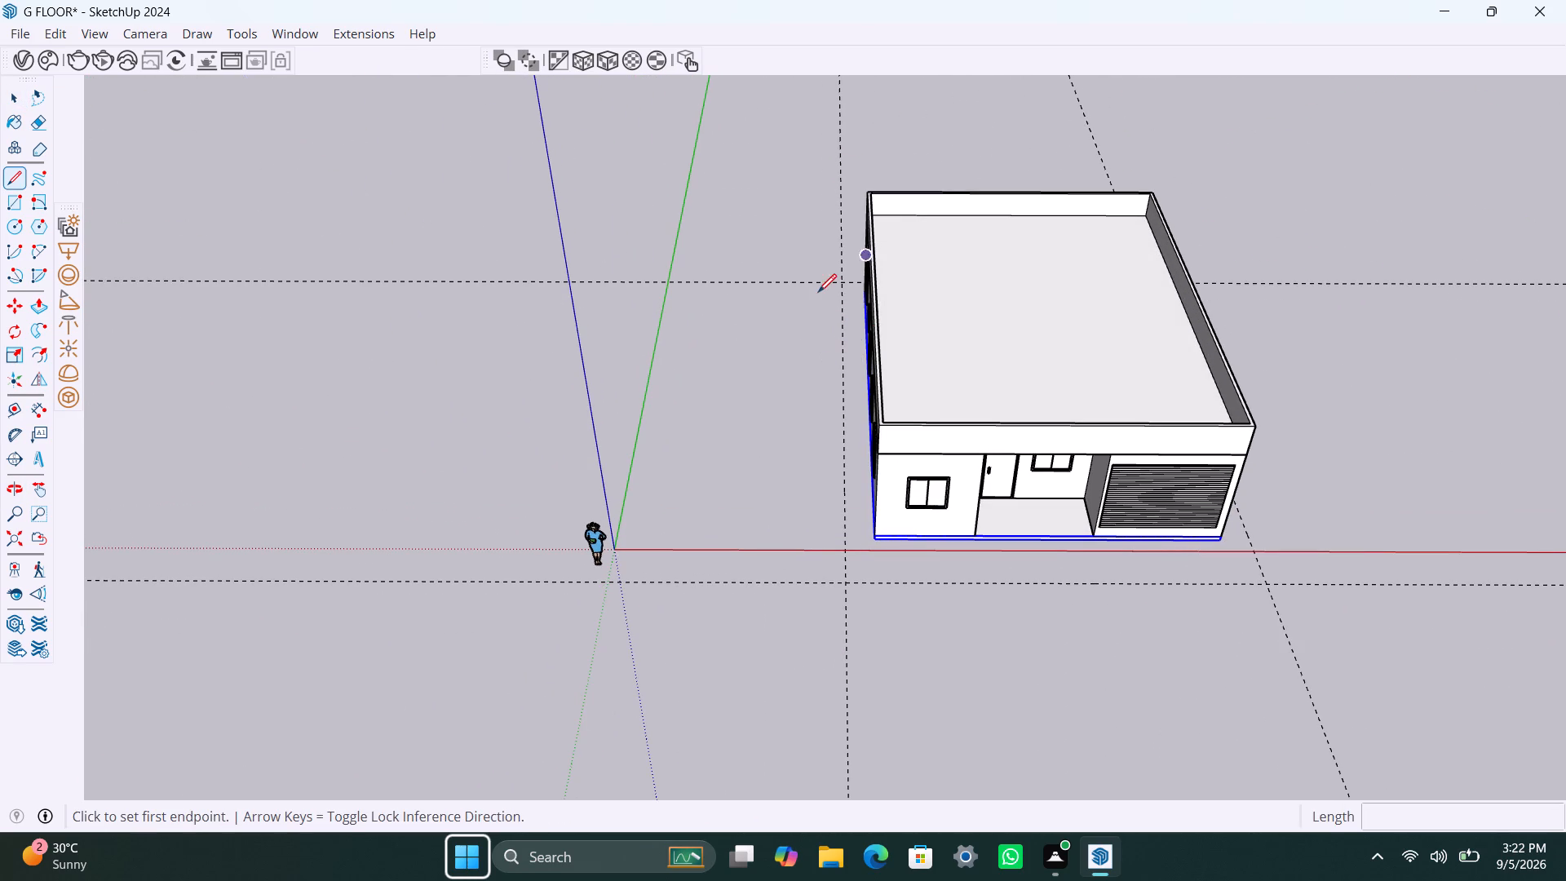
{"action": "left_click", "coordinate": [843, 278]}
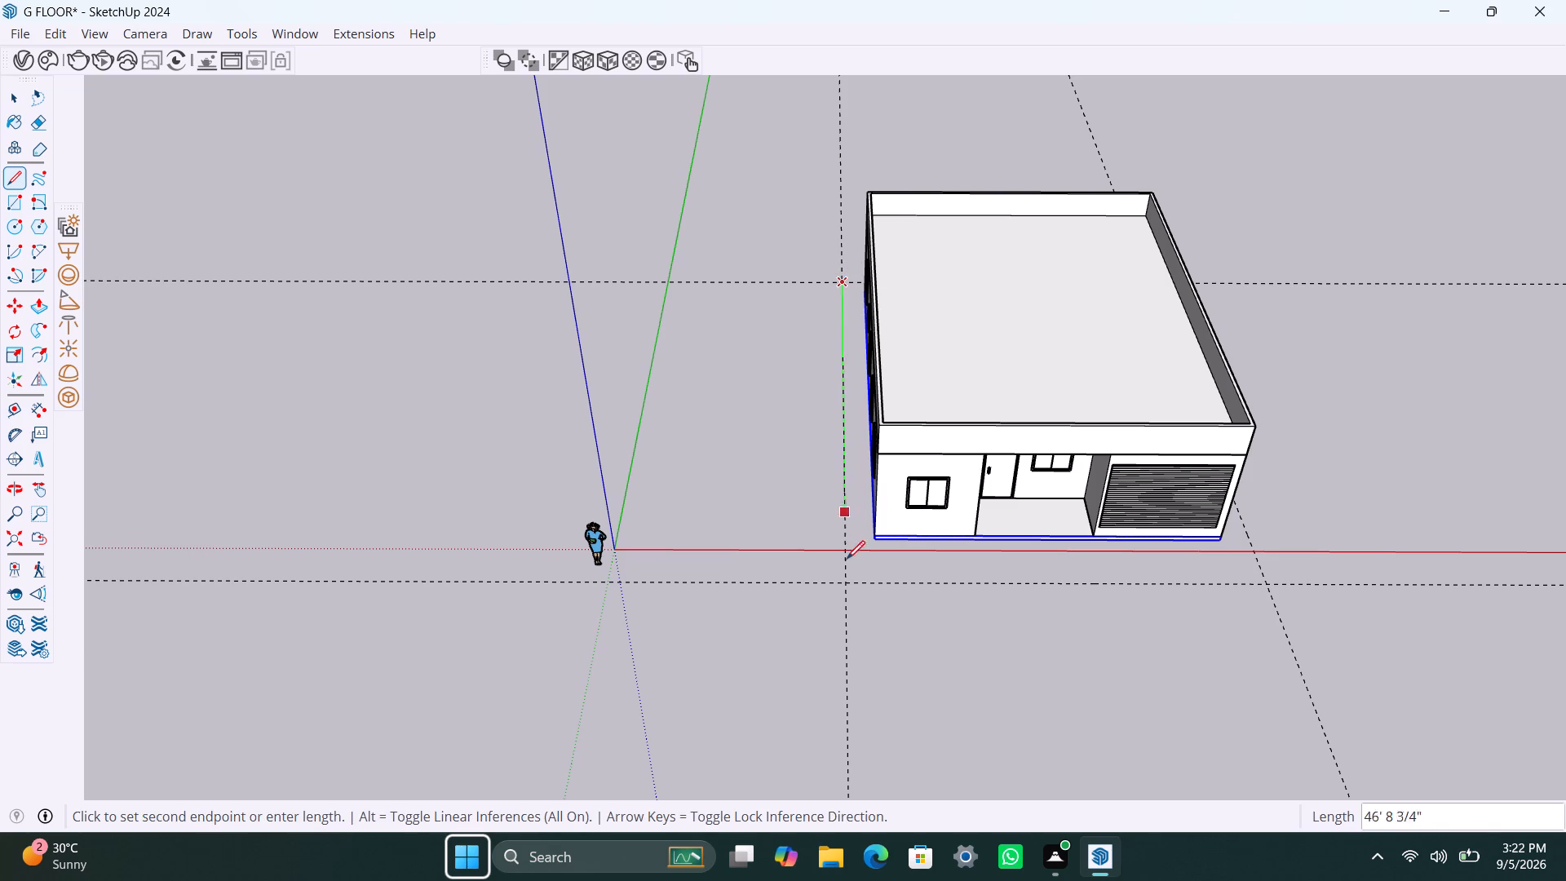
{"action": "left_click", "coordinate": [846, 583]}
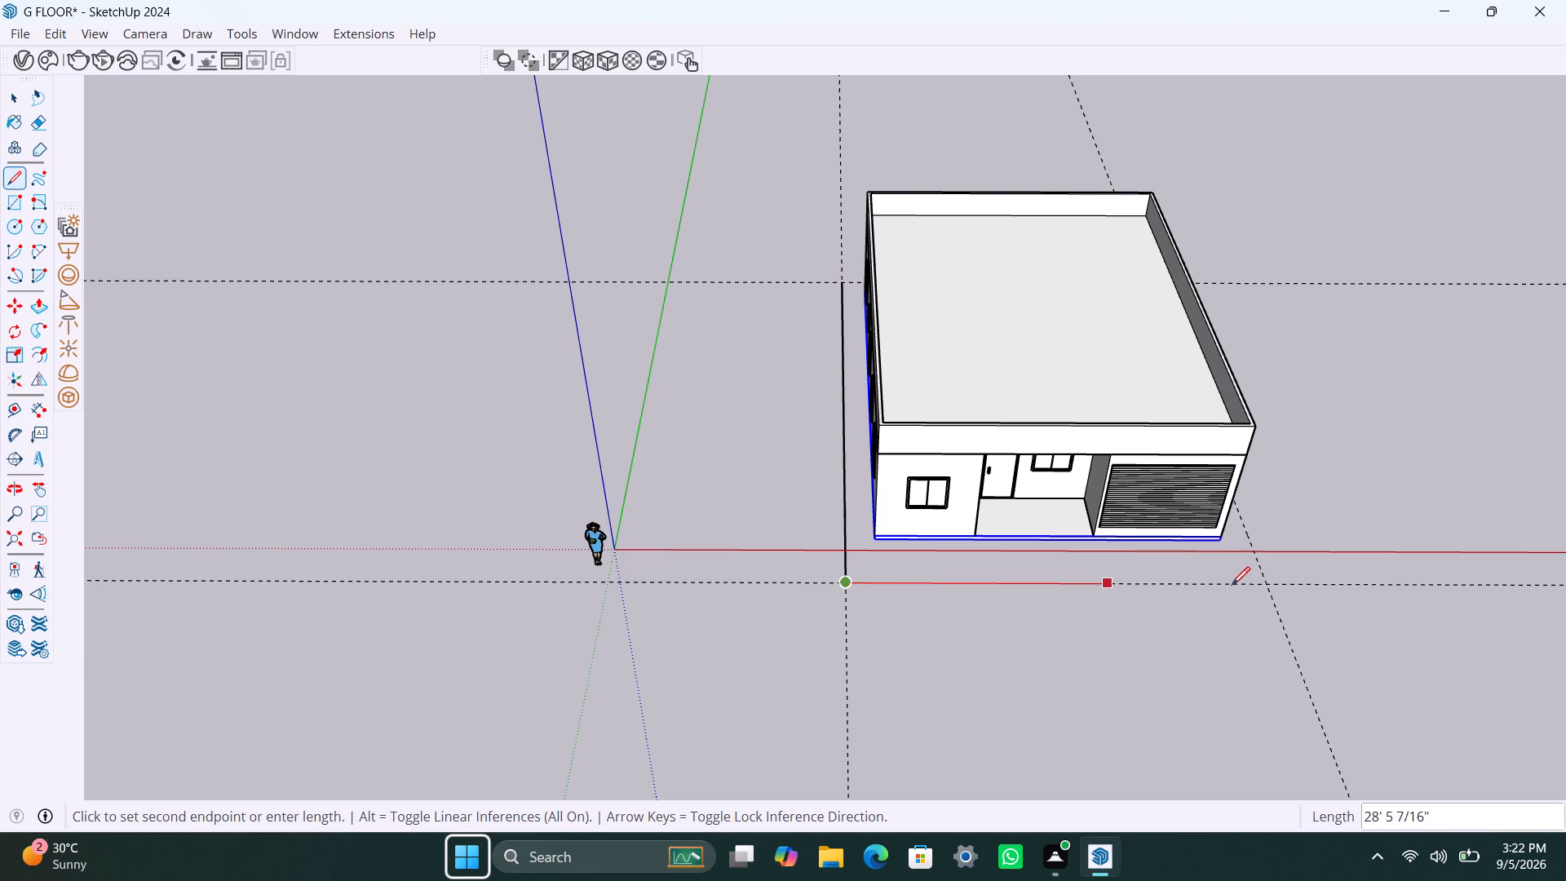
{"action": "left_click", "coordinate": [1268, 587]}
Close the boundary around the house with a 54' edge along the garage-side guide and a 41' edge along the rear guide.
{"action": "scroll", "coordinate": [1300, 508], "scroll_direction": "down", "scroll_amount": 3}
{"action": "middle_click_drag", "start_coordinate": [1302, 507], "coordinate": [859, 537]}
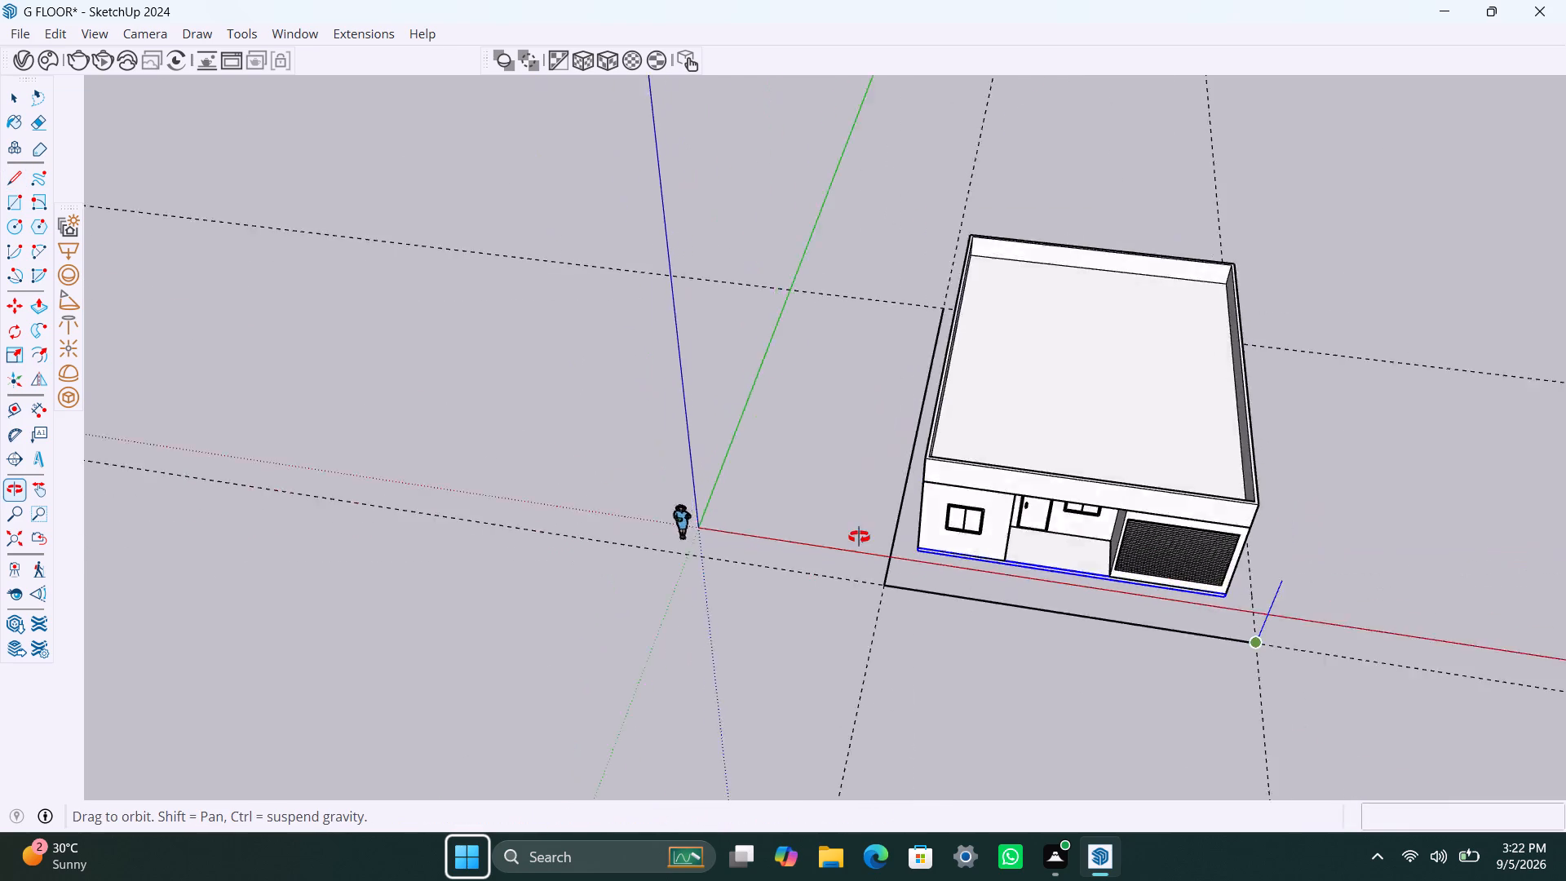
{"action": "middle_click_drag", "start_coordinate": [859, 537], "coordinate": [796, 536]}
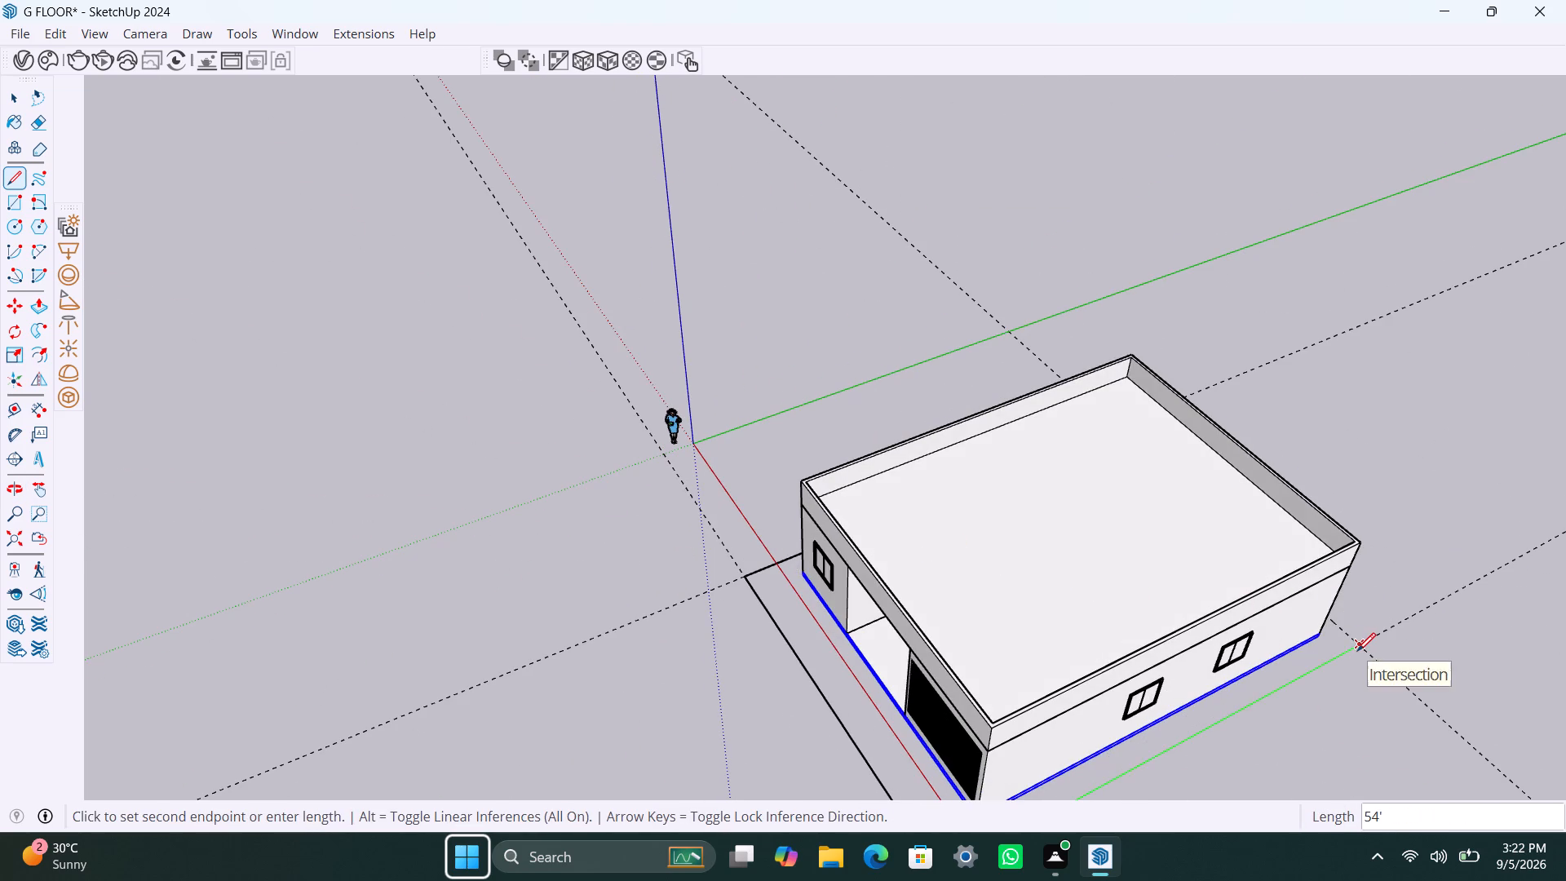
{"action": "left_click", "coordinate": [1357, 651]}
{"action": "scroll", "coordinate": [1411, 578], "scroll_direction": "down", "scroll_amount": 5}
{"action": "middle_click_drag", "start_coordinate": [1413, 582], "coordinate": [825, 560]}
{"action": "scroll", "coordinate": [1109, 667], "scroll_direction": "down", "scroll_amount": 2}
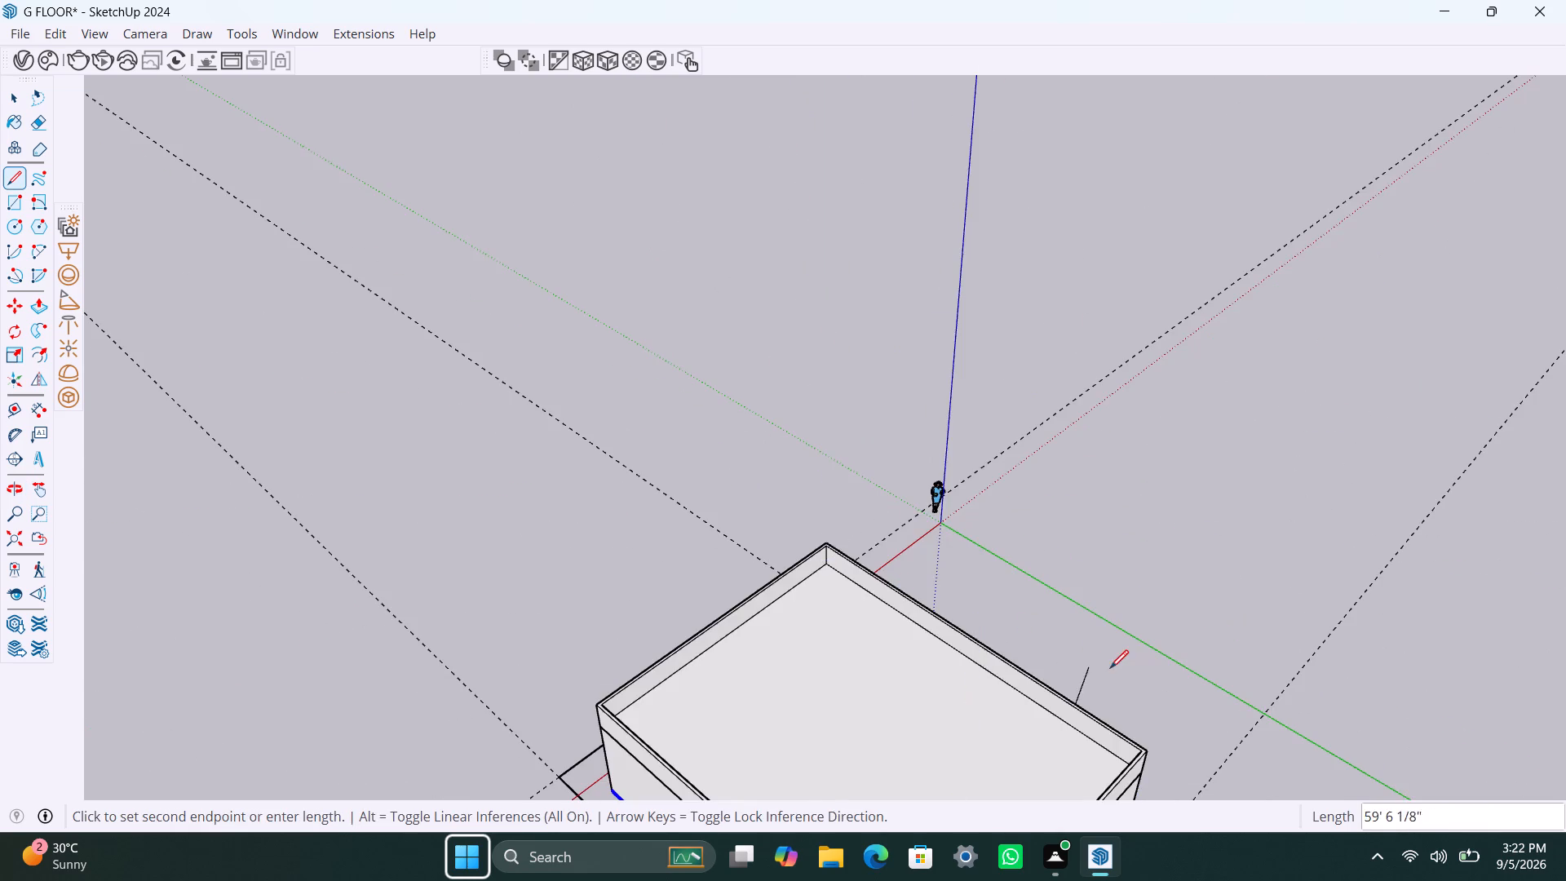
{"action": "scroll", "coordinate": [1110, 668], "scroll_direction": "down", "scroll_amount": 2}
{"action": "middle_click_drag", "start_coordinate": [1202, 670], "coordinate": [1205, 412]}
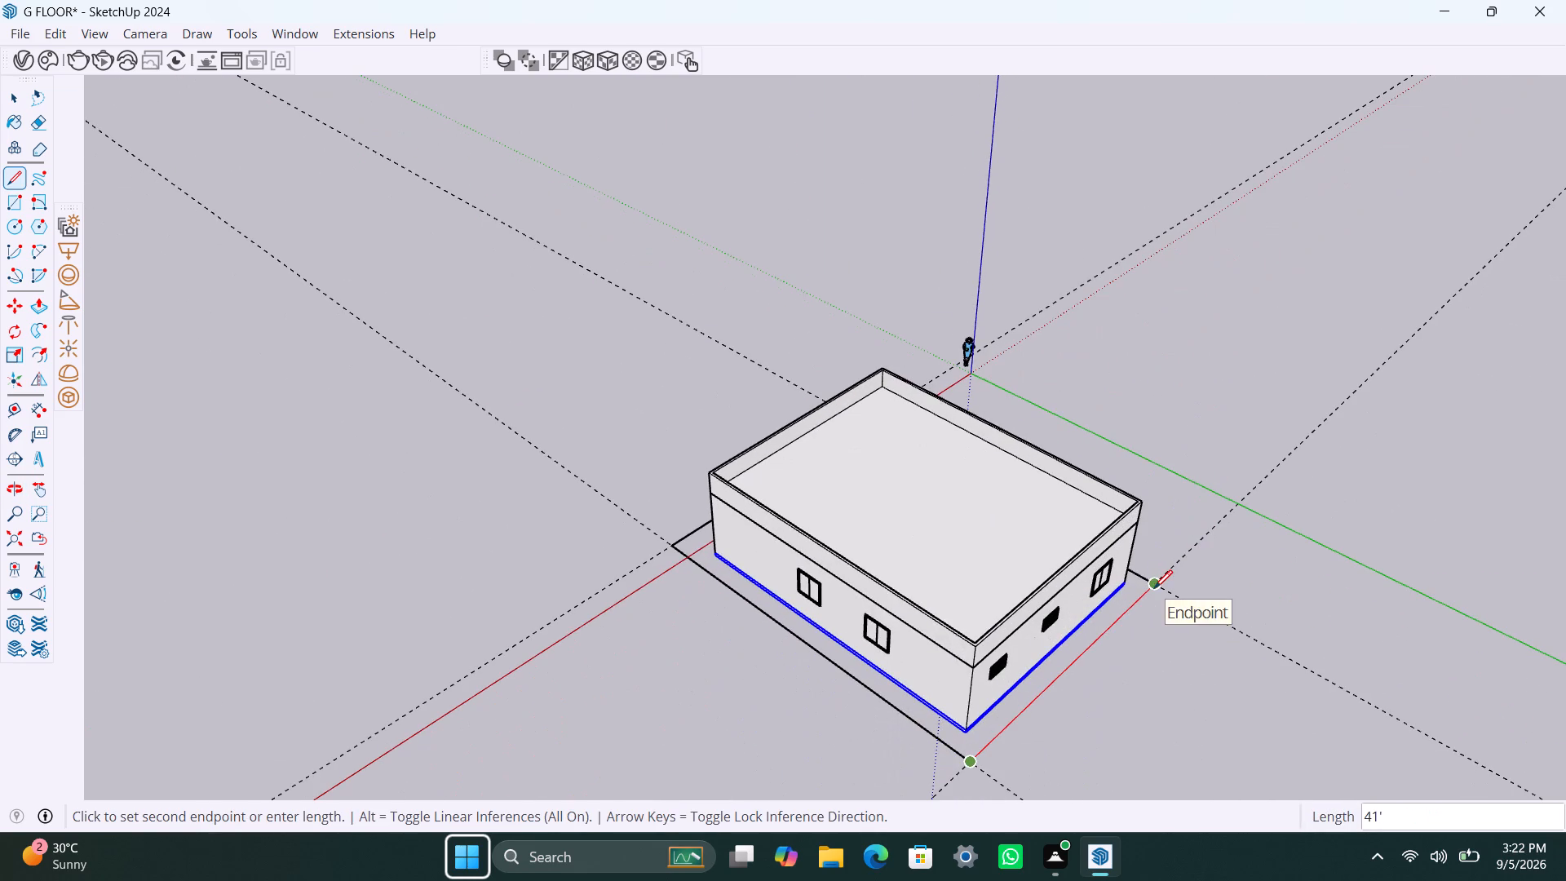
{"action": "left_click", "coordinate": [1155, 588]}
{"action": "key", "text": "space"}
Make the ground face around the house and its boundary edges into a group.
{"action": "scroll", "coordinate": [998, 743], "scroll_direction": "down", "scroll_amount": 5}
{"action": "middle_click_drag", "start_coordinate": [946, 762], "coordinate": [999, 706]}
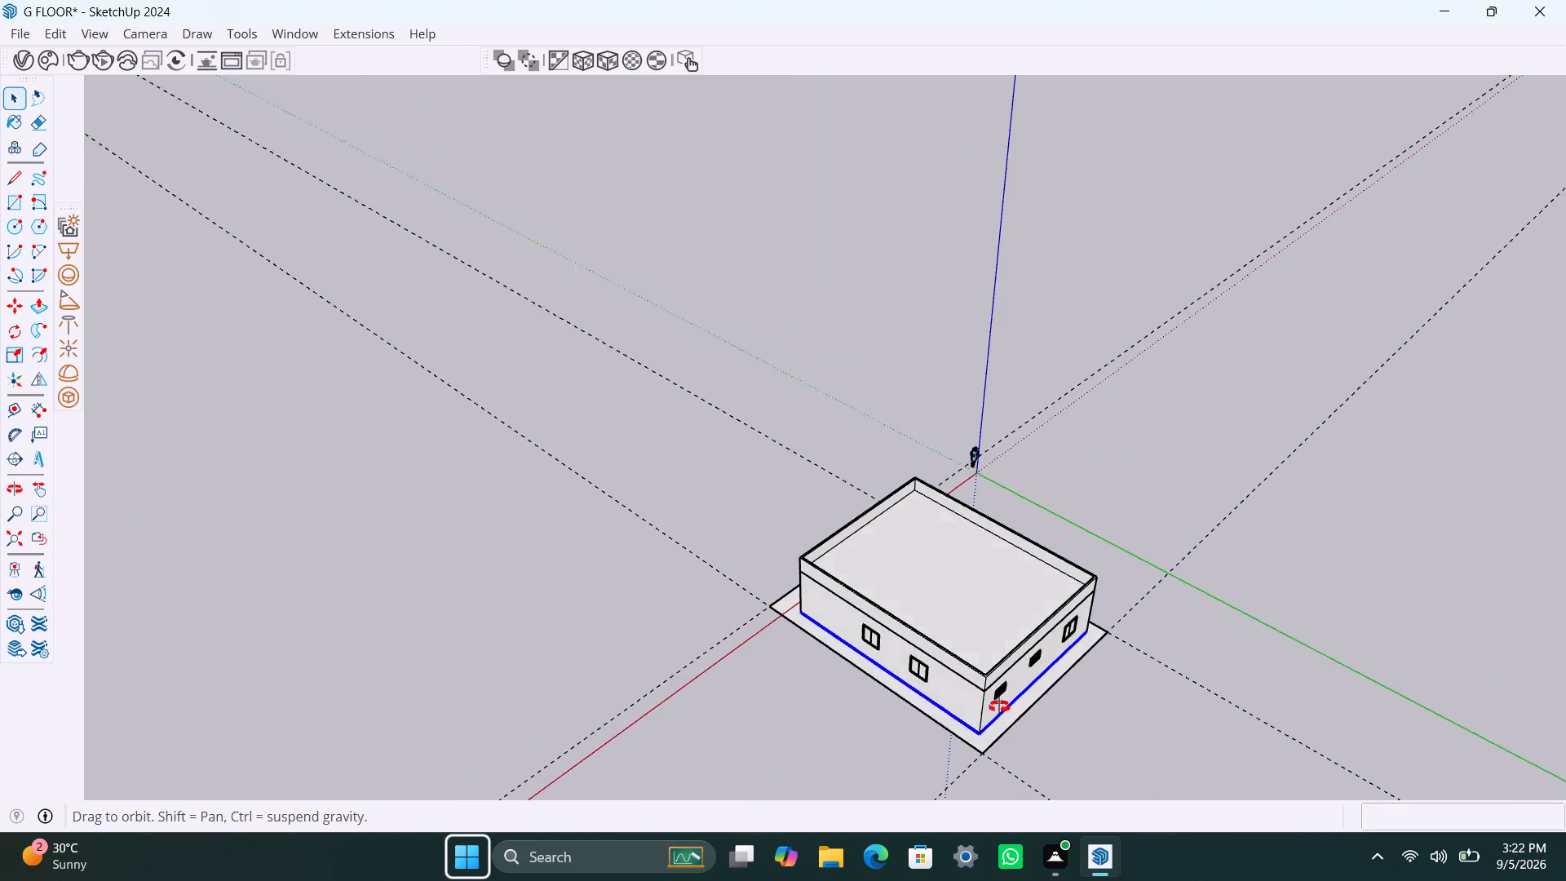
{"action": "middle_click_drag", "start_coordinate": [999, 706], "coordinate": [1006, 698]}
{"action": "scroll", "coordinate": [981, 693], "scroll_direction": "up", "scroll_amount": 7}
{"action": "middle_click_drag", "start_coordinate": [949, 701], "coordinate": [1110, 587], "text": "shift"}
{"action": "scroll", "coordinate": [972, 516], "scroll_direction": "up", "scroll_amount": 3}
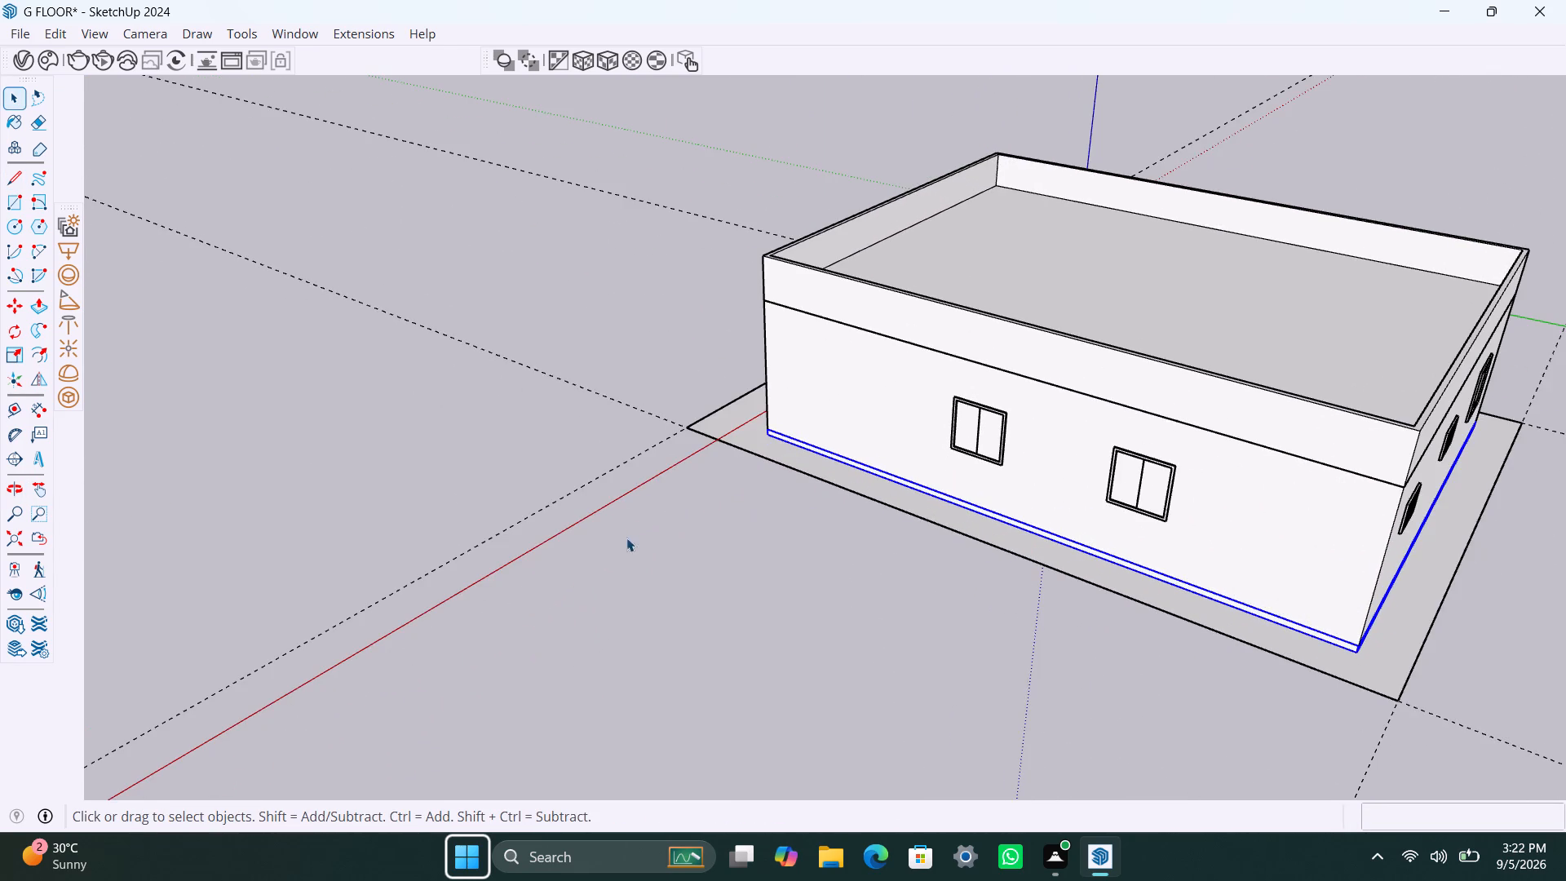
{"action": "left_click", "coordinate": [626, 538]}
{"action": "scroll", "coordinate": [827, 455], "scroll_direction": "up", "scroll_amount": 4}
{"action": "middle_click_drag", "start_coordinate": [811, 497], "coordinate": [888, 636]}
{"action": "scroll", "coordinate": [720, 520], "scroll_direction": "up", "scroll_amount": 4}
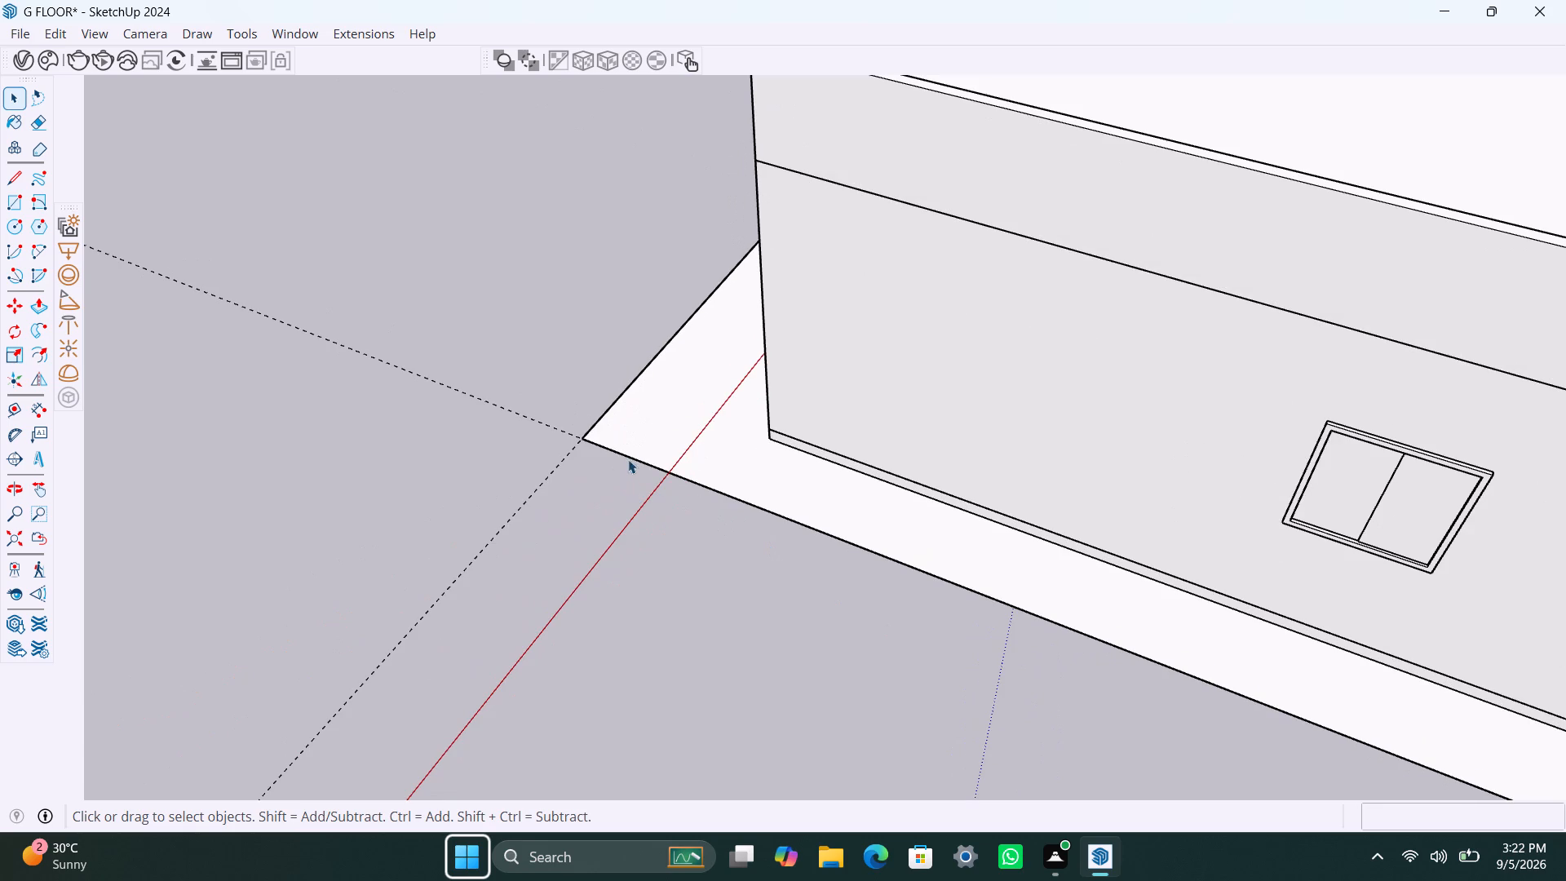
{"action": "left_click", "coordinate": [628, 459]}
{"action": "double_click", "coordinate": [660, 427]}
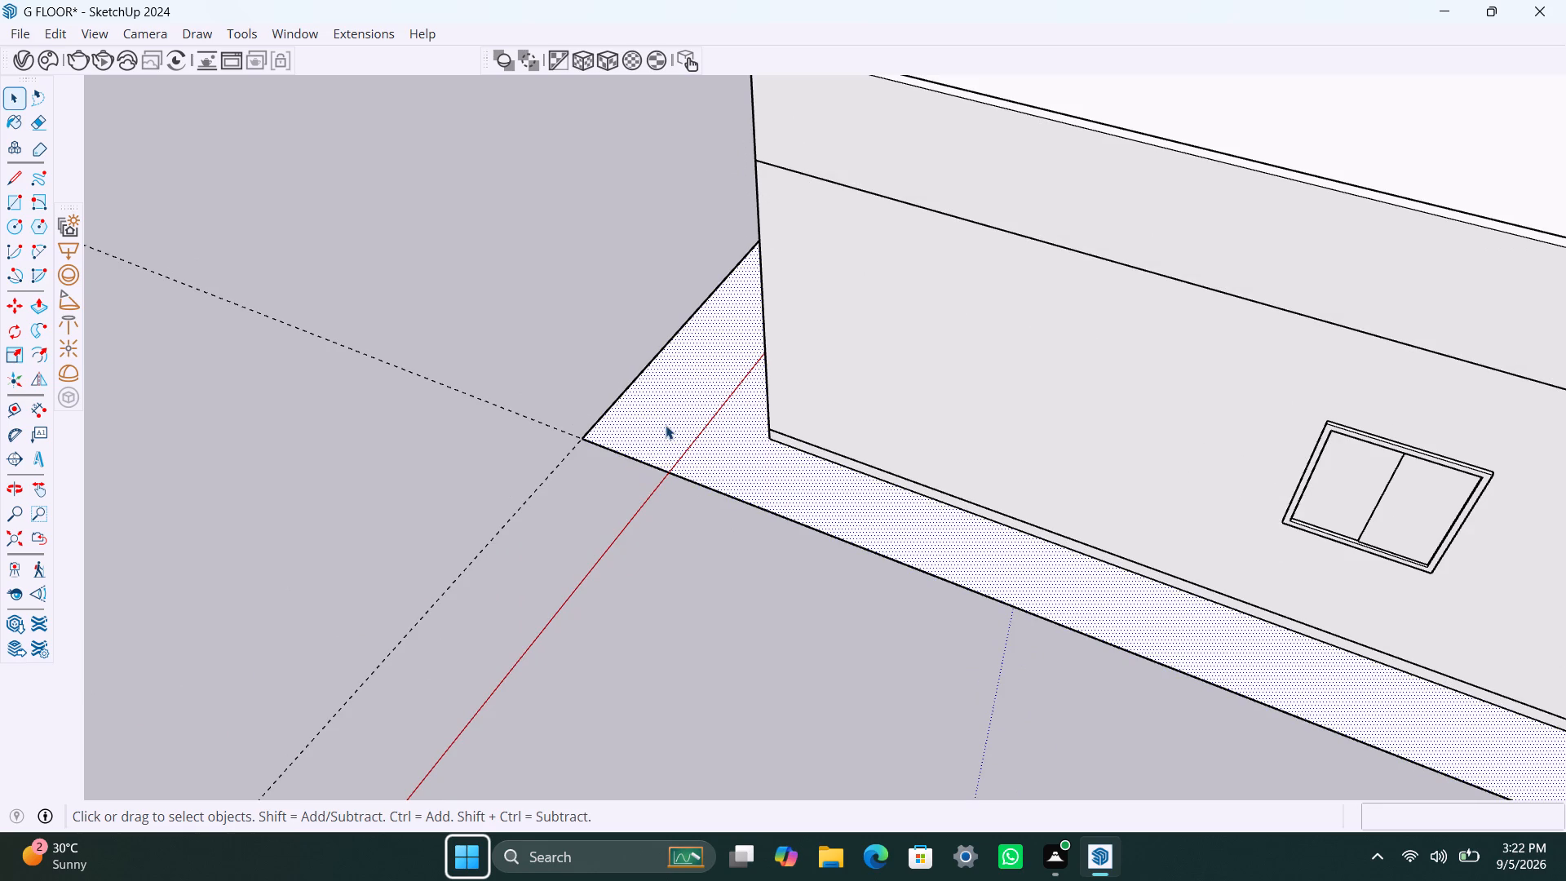
{"action": "triple_click", "coordinate": [665, 425]}
{"action": "left_click", "coordinate": [667, 425]}
{"action": "right_click", "coordinate": [666, 425]}
{"action": "left_click", "coordinate": [742, 200]}
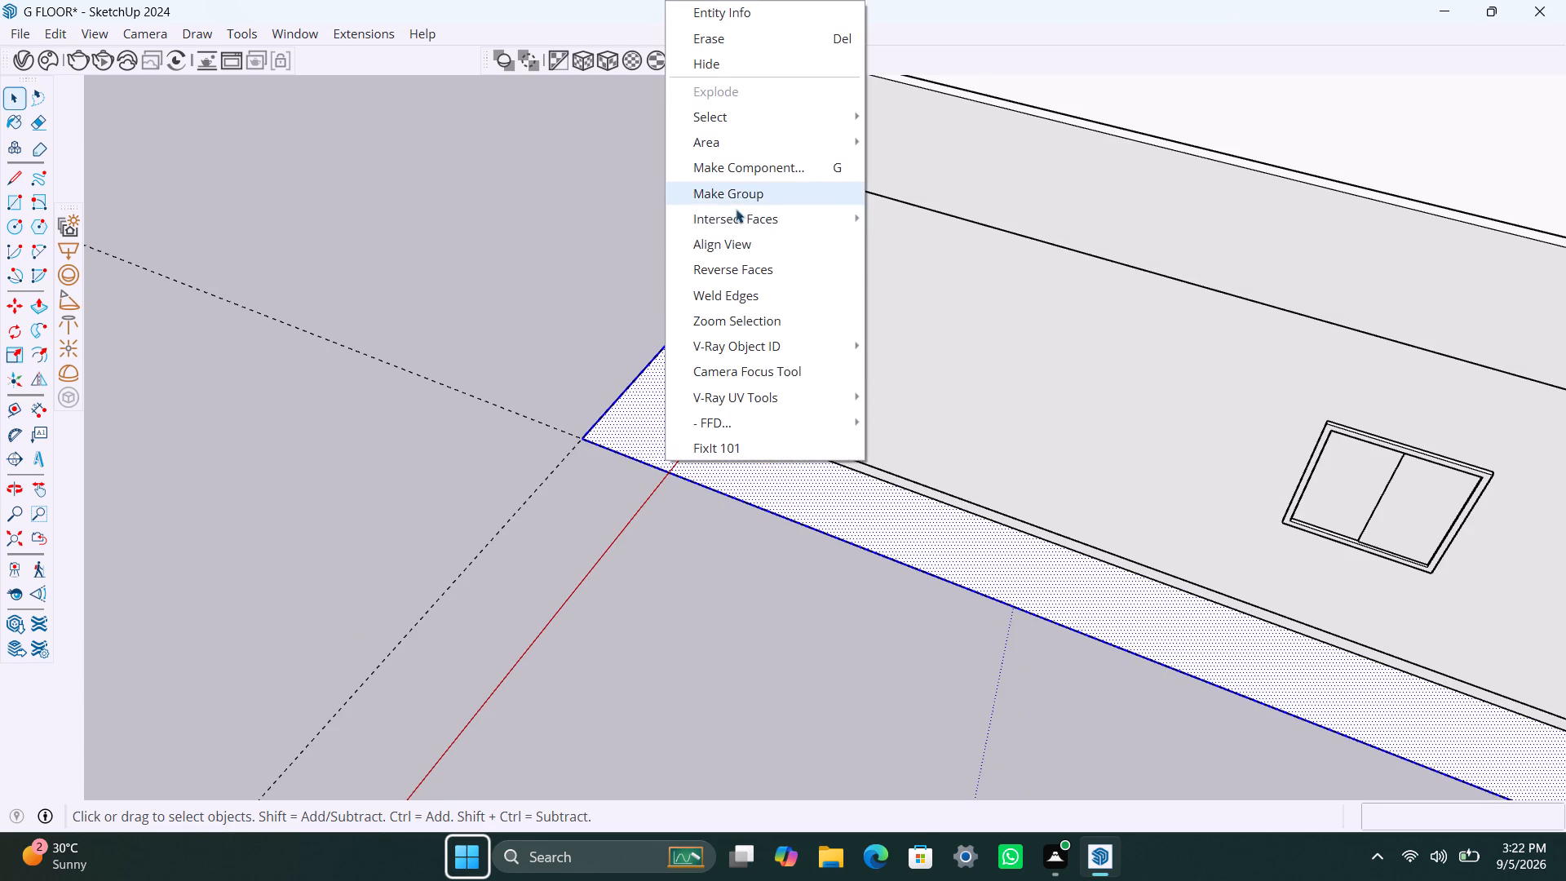
Inside the ground group, offset the boundary of the face 4.5" inward to outline the compound wall.
{"action": "double_click", "coordinate": [632, 449]}
{"action": "triple_click", "coordinate": [634, 439]}
{"action": "left_click", "coordinate": [636, 438]}
{"action": "left_click", "coordinate": [636, 434]}
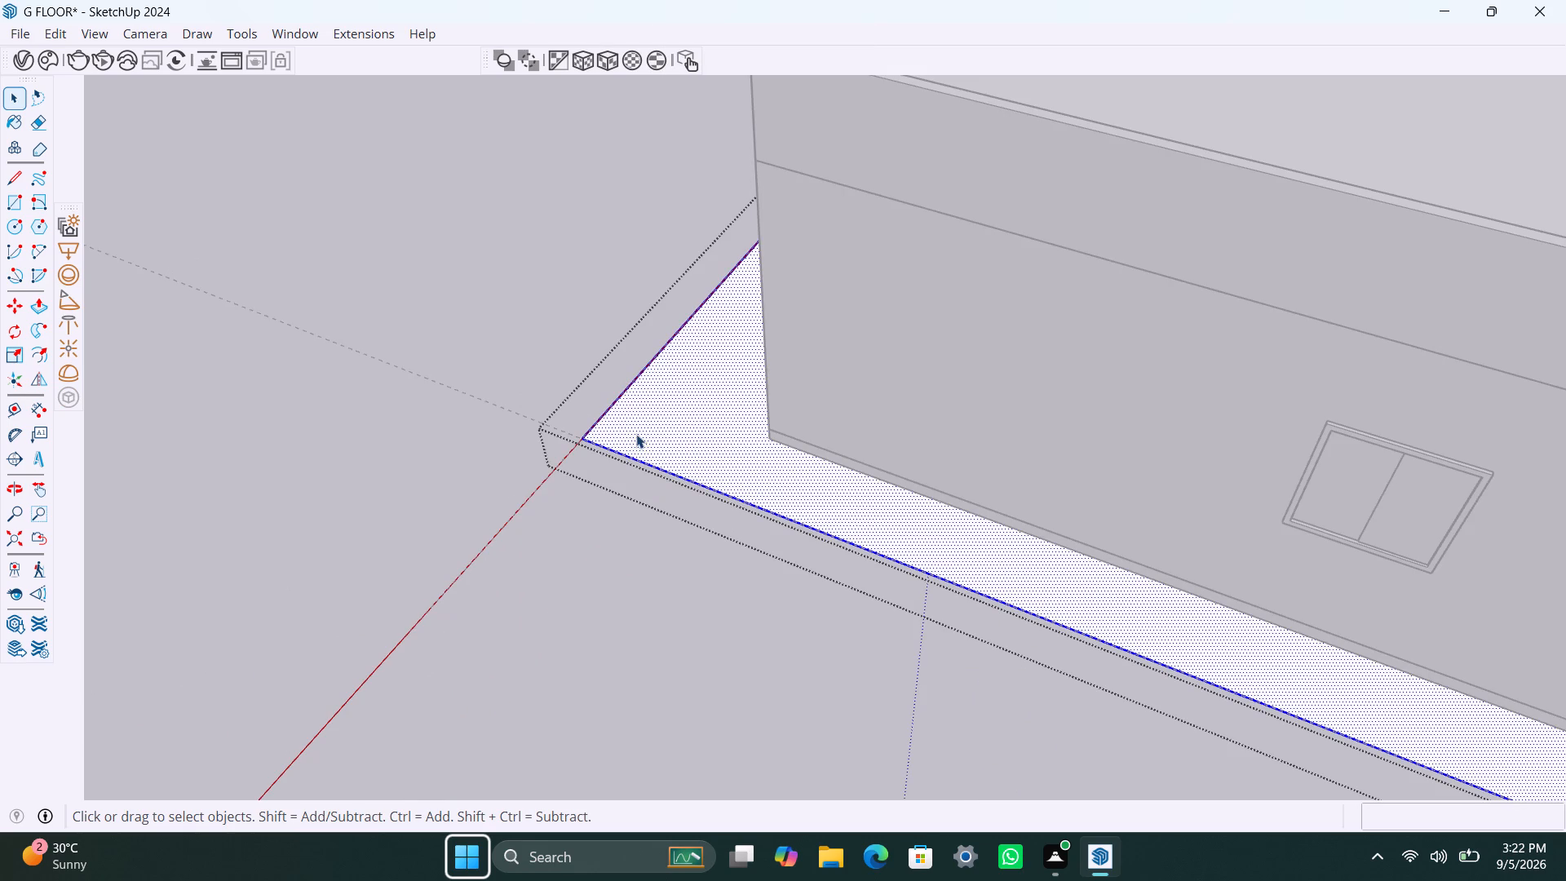
{"action": "key", "text": "f"}
{"action": "left_click", "coordinate": [636, 429]}
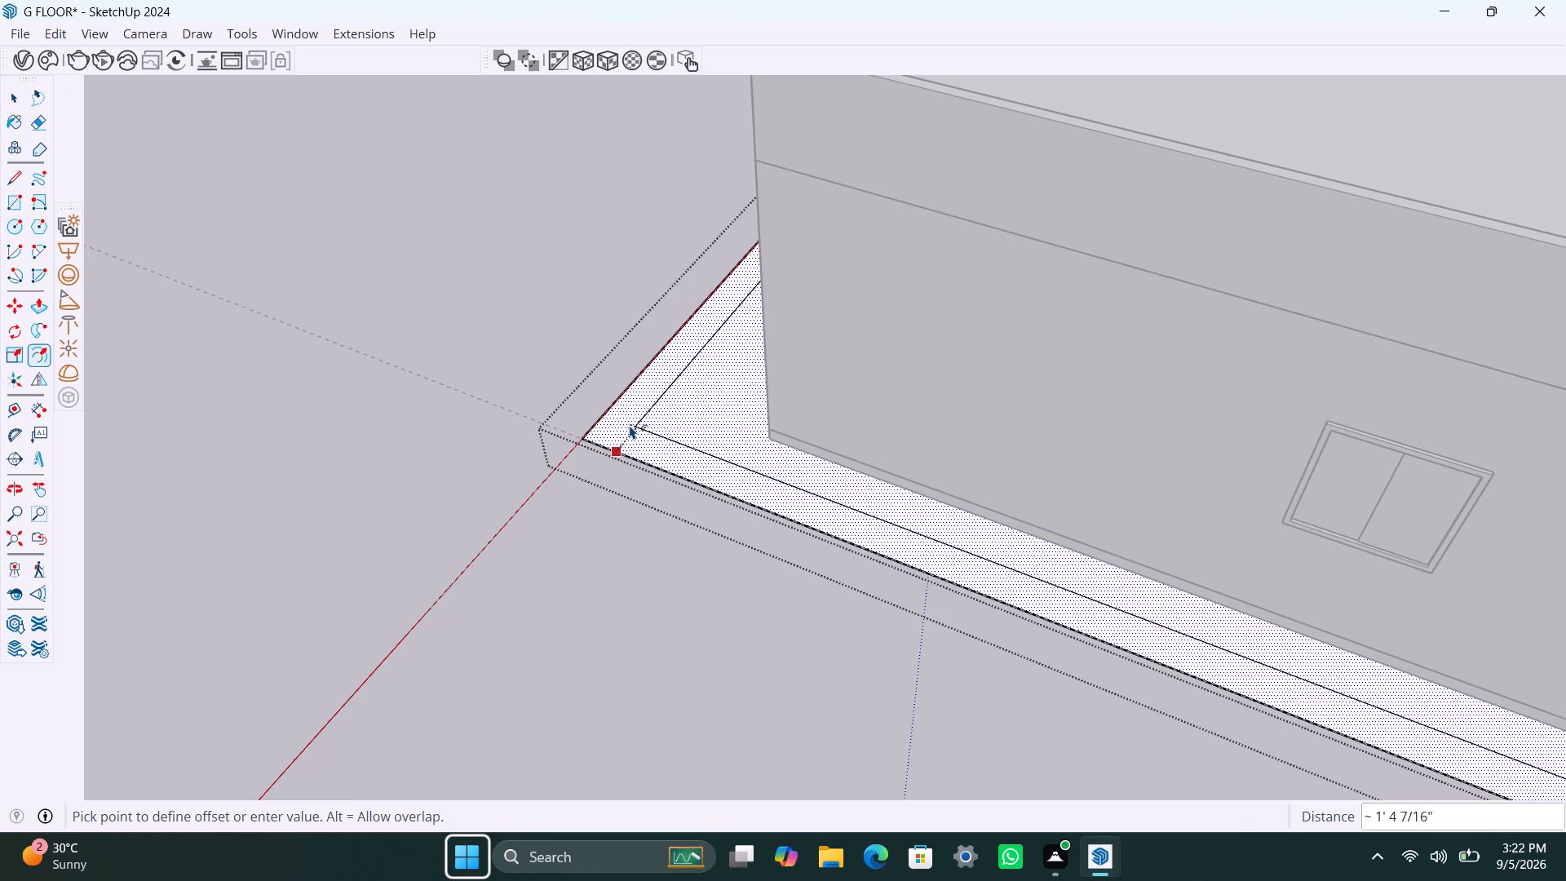
{"action": "type", "text": "4.5"}
{"action": "key", "text": "shift+quotedbl"}
{"action": "key", "text": "Return"}
{"action": "key", "text": "space"}
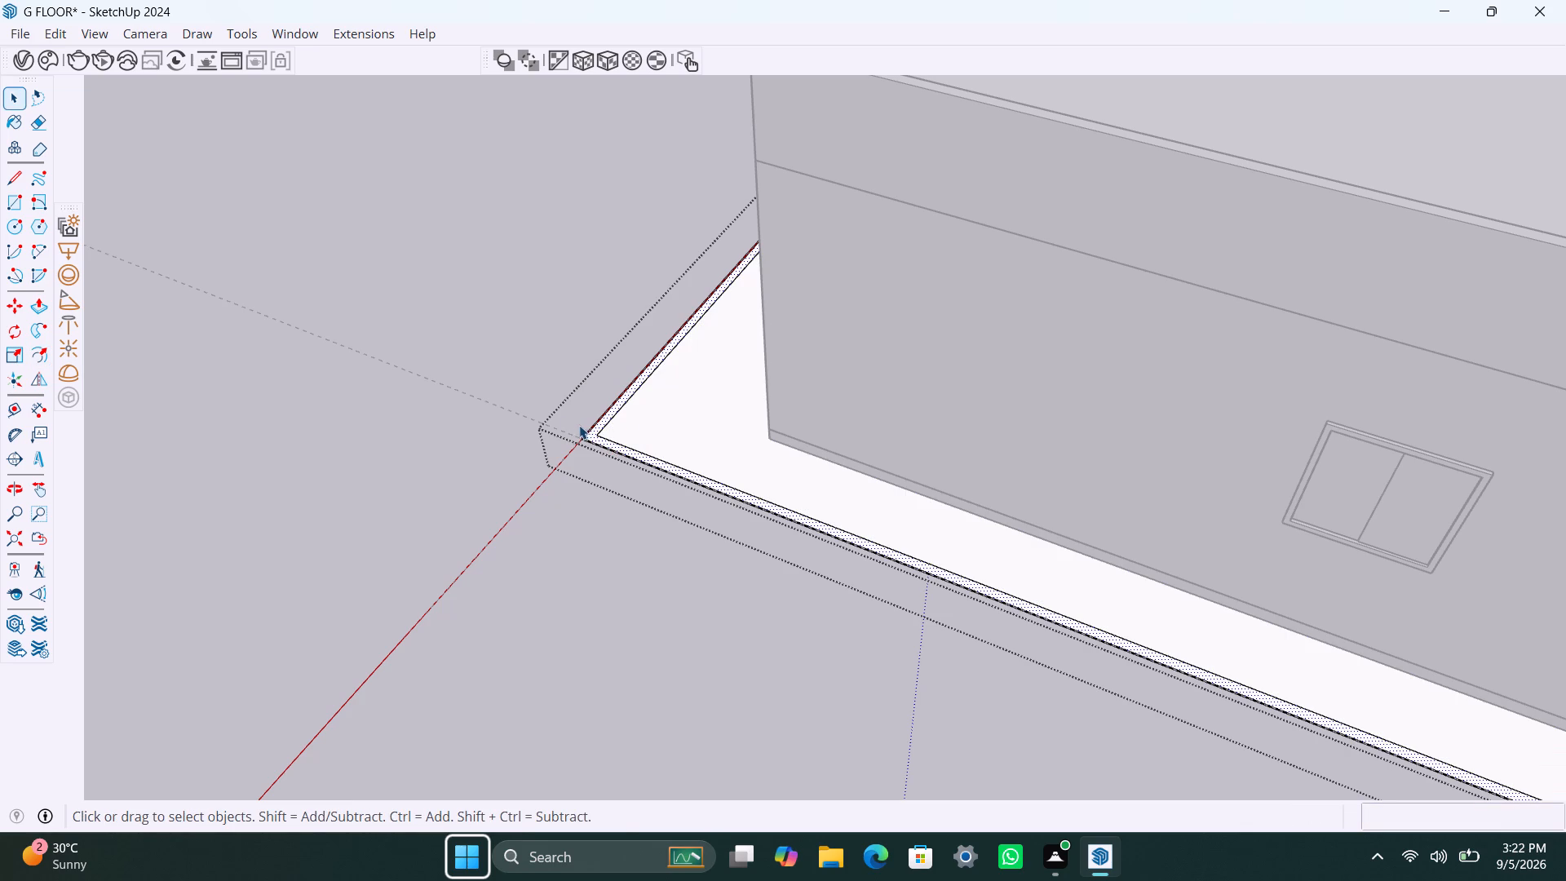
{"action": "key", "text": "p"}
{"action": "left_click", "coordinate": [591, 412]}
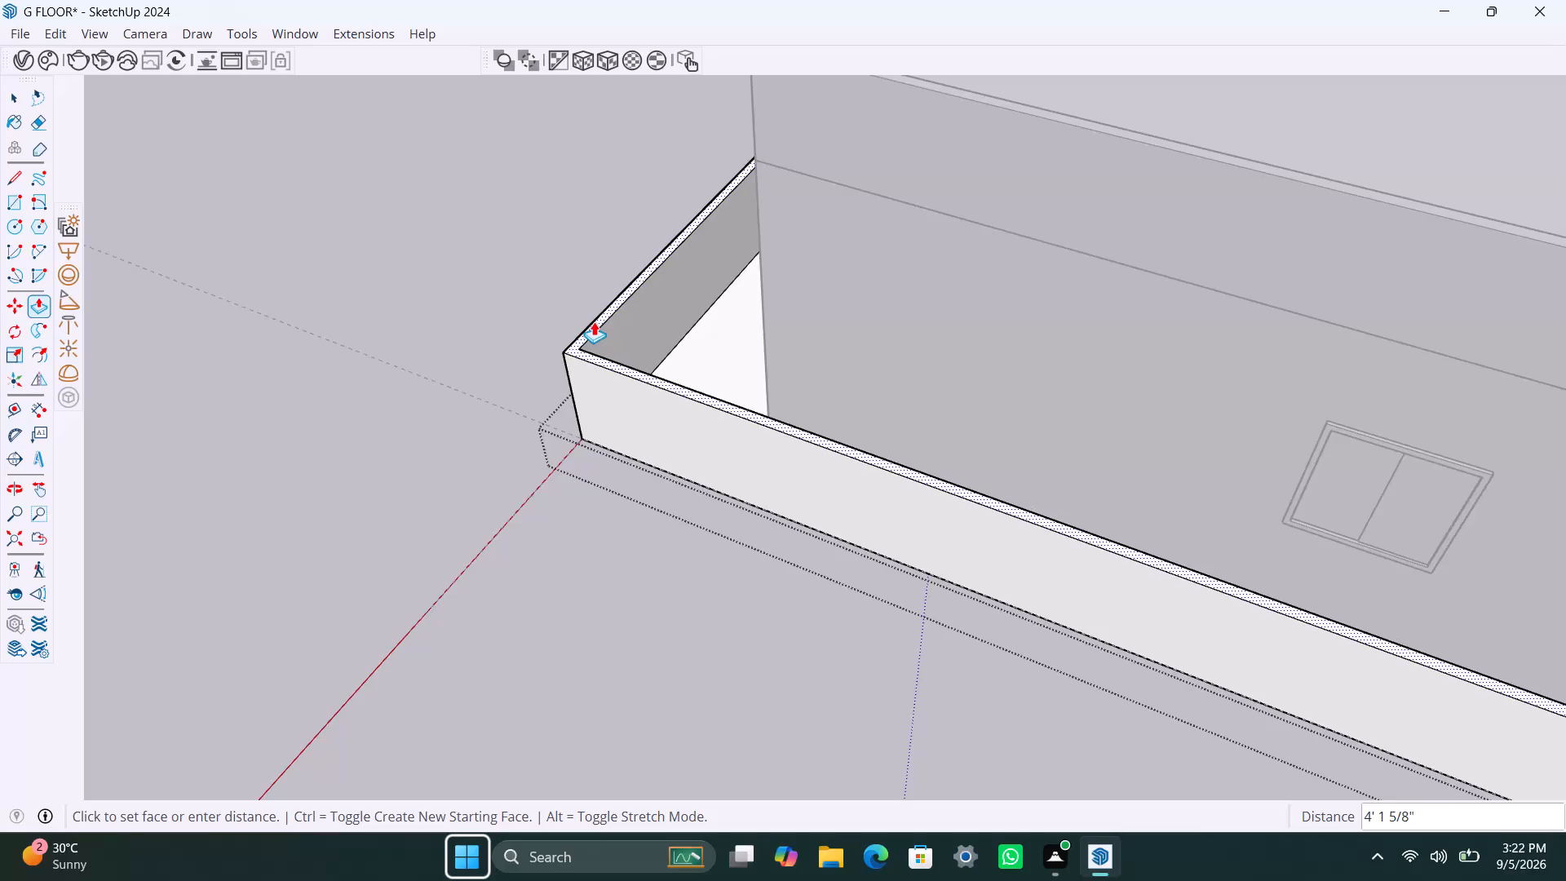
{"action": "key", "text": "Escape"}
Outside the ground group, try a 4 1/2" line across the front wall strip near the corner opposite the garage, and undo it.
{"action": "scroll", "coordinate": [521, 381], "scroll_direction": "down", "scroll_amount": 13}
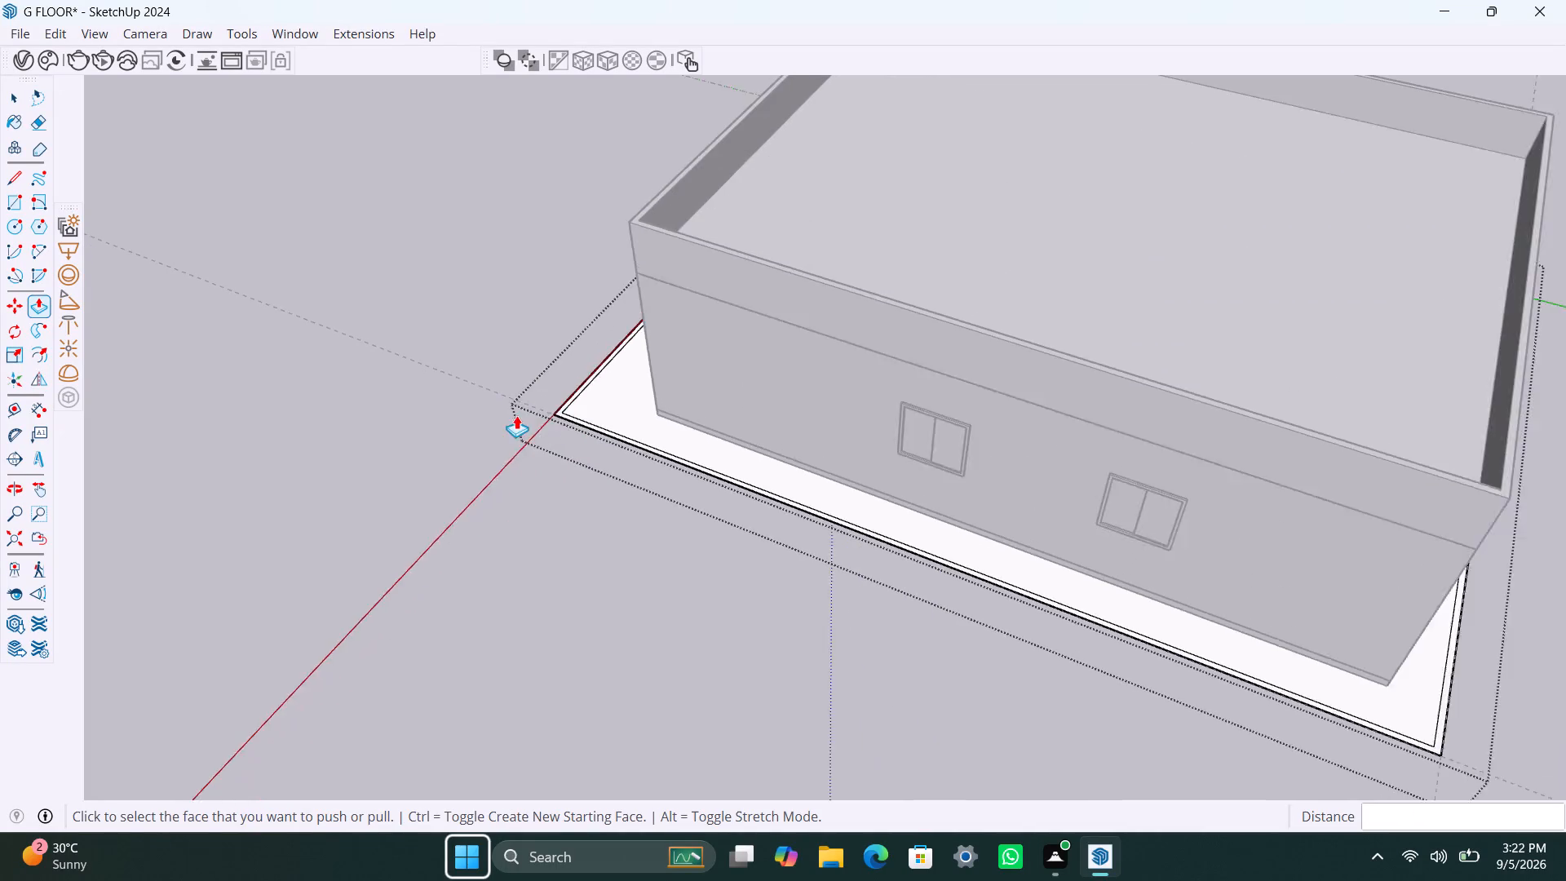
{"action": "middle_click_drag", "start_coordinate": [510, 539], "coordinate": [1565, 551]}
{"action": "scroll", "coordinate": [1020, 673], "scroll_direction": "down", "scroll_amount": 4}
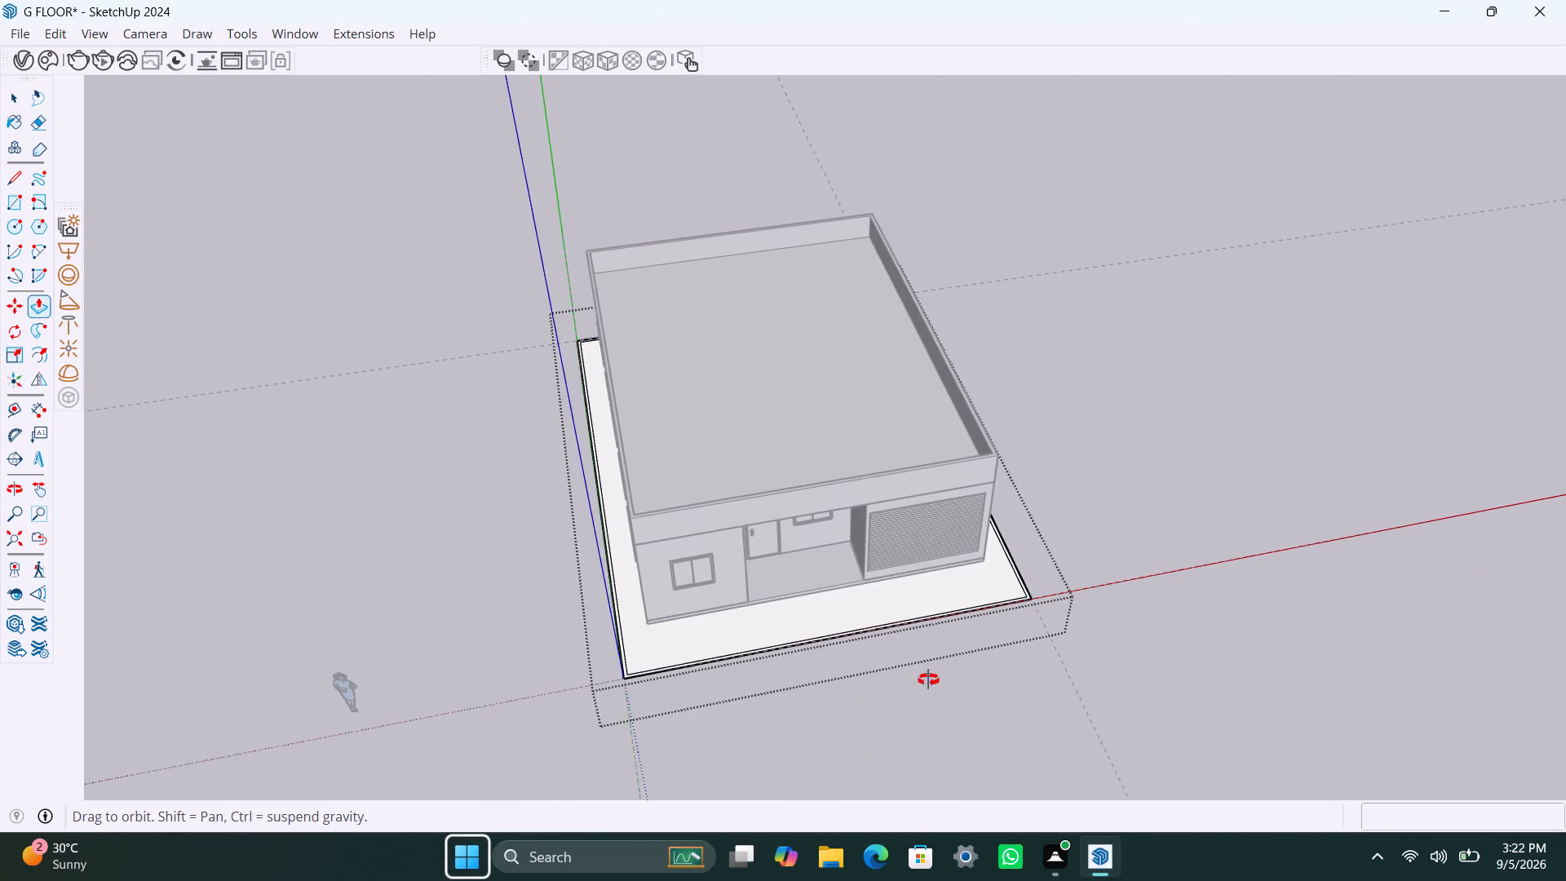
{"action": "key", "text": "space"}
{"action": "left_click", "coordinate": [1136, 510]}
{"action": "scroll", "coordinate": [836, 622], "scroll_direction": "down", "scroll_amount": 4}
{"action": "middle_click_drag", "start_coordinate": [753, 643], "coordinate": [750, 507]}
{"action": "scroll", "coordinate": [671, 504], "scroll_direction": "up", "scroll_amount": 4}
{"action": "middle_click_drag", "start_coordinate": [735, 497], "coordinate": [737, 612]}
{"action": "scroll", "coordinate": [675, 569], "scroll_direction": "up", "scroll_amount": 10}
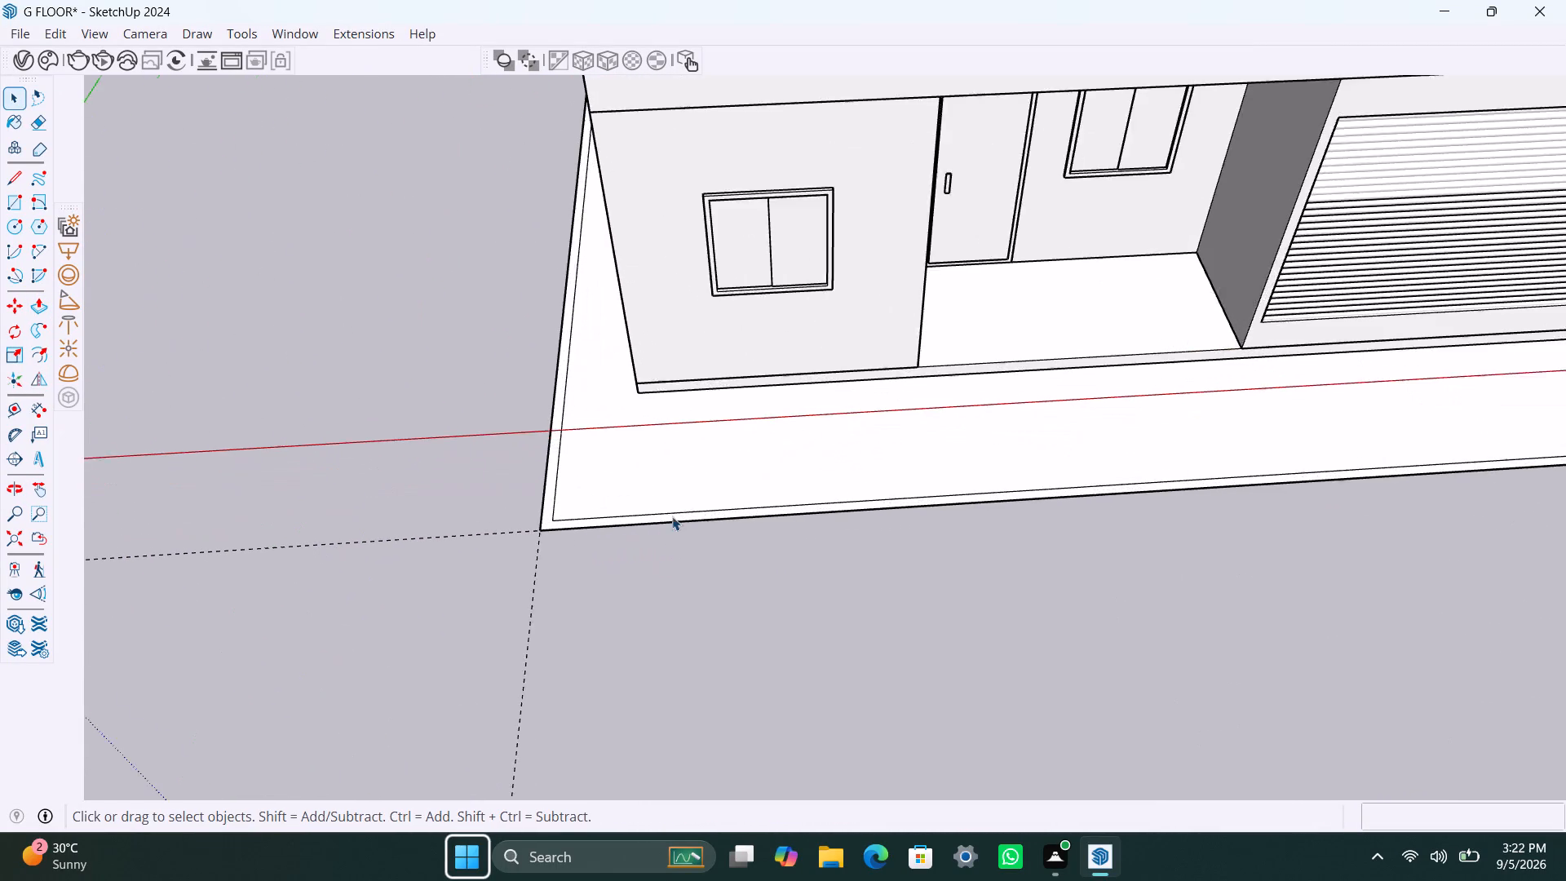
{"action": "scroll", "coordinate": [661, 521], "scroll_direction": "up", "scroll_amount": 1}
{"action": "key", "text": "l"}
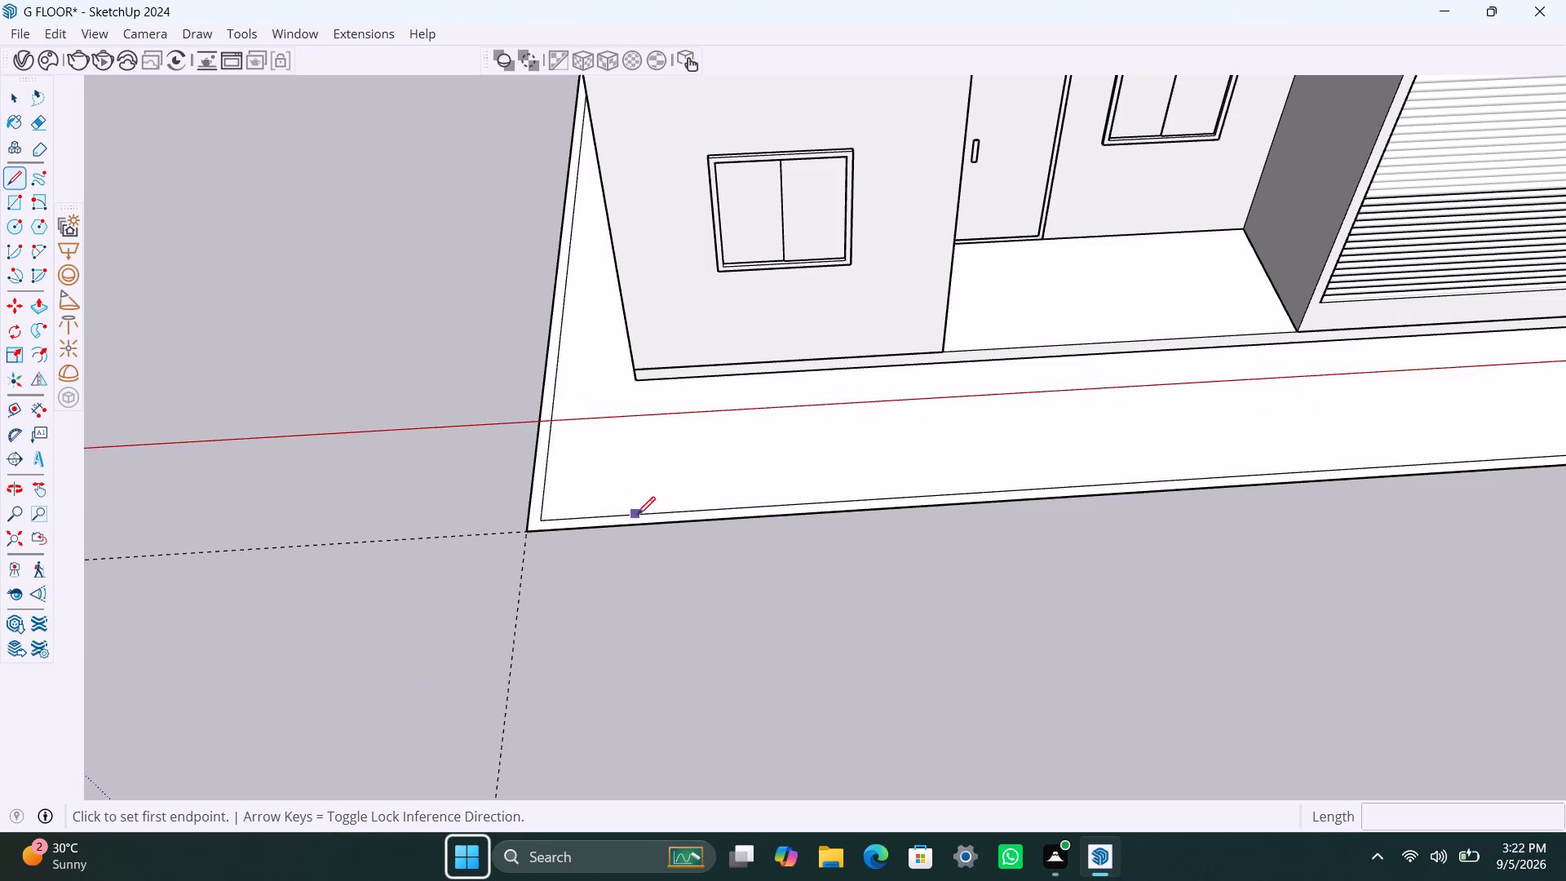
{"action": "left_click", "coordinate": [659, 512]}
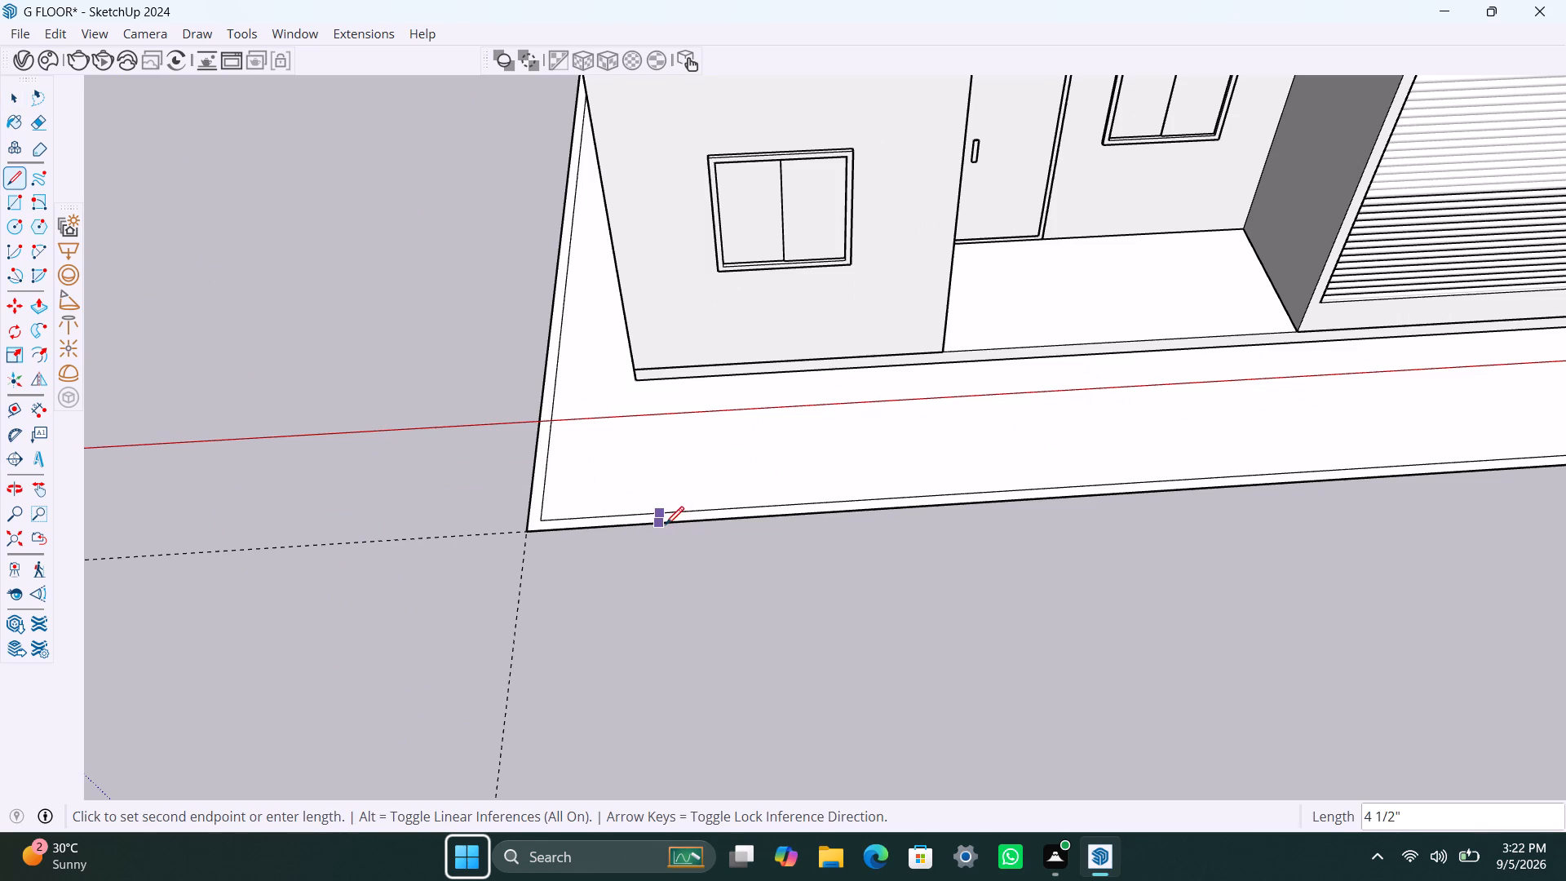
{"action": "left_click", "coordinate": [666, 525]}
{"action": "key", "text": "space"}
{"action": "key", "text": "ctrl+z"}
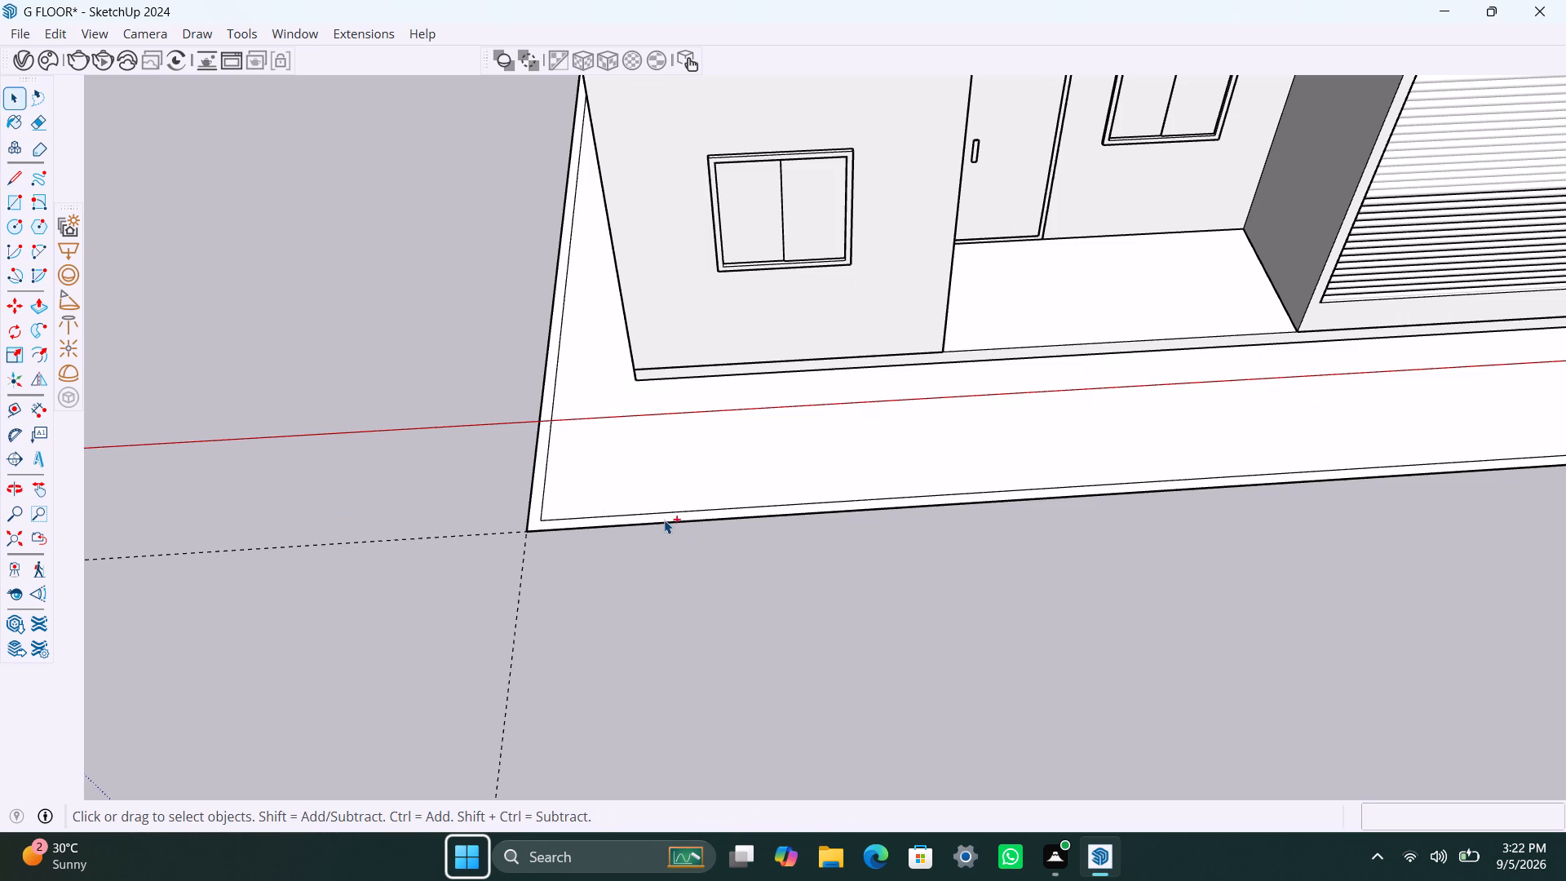
Inside the ground group, draw a 4 1/2" line across the front wall strip about 3' 5" from the corner opposite the garage.
{"action": "scroll", "coordinate": [664, 518], "scroll_direction": "up", "scroll_amount": 5}
{"action": "left_click", "coordinate": [663, 516]}
{"action": "double_click", "coordinate": [661, 517]}
{"action": "left_click", "coordinate": [649, 519]}
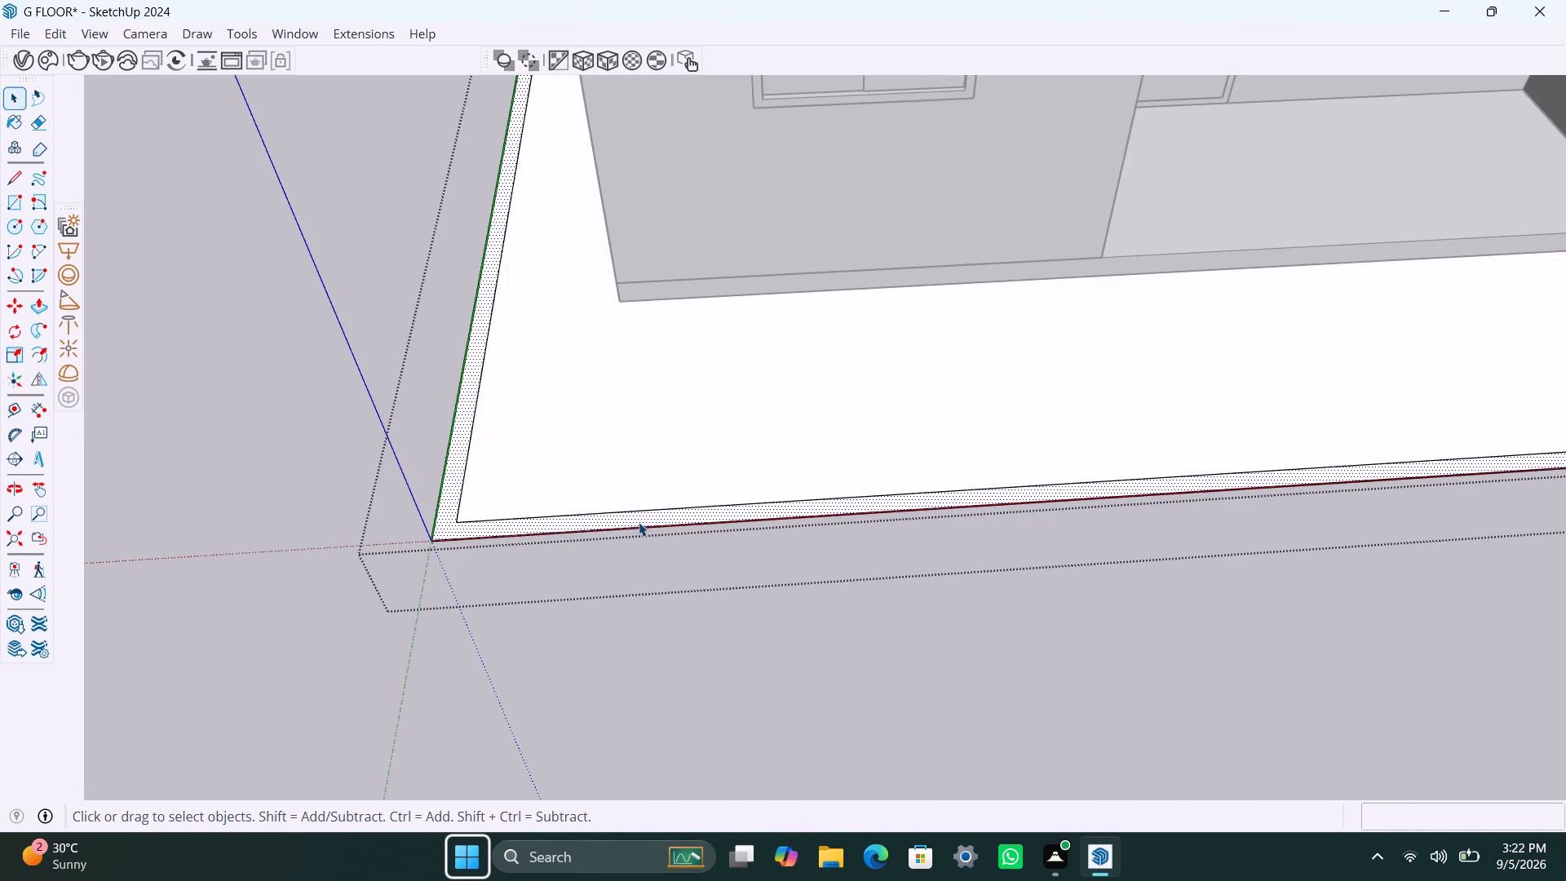
{"action": "key", "text": "l"}
{"action": "left_click", "coordinate": [630, 511]}
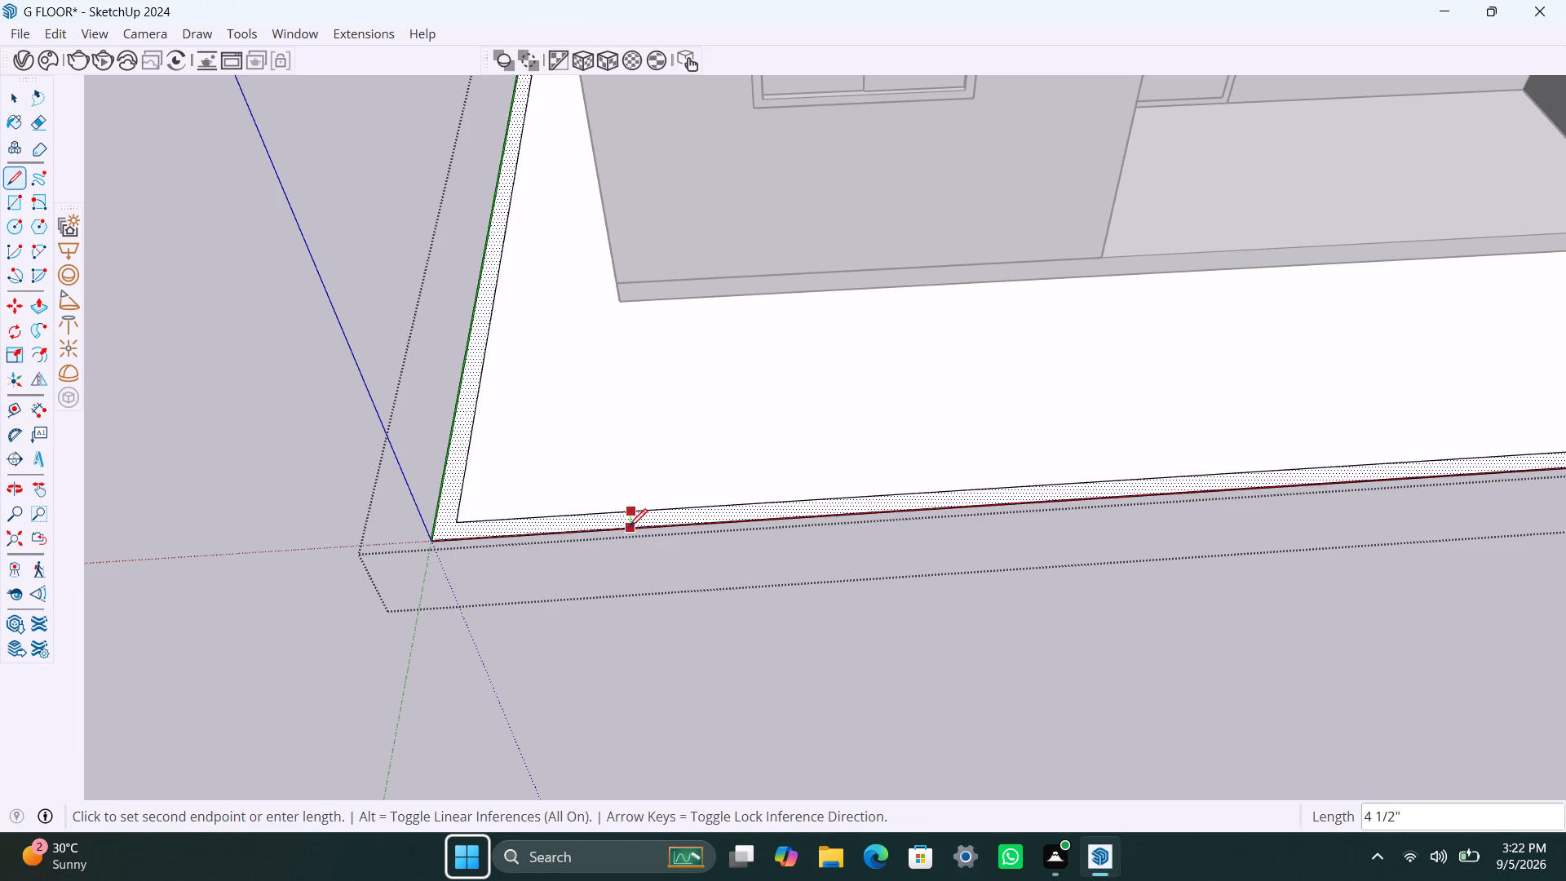
{"action": "left_click", "coordinate": [629, 527]}
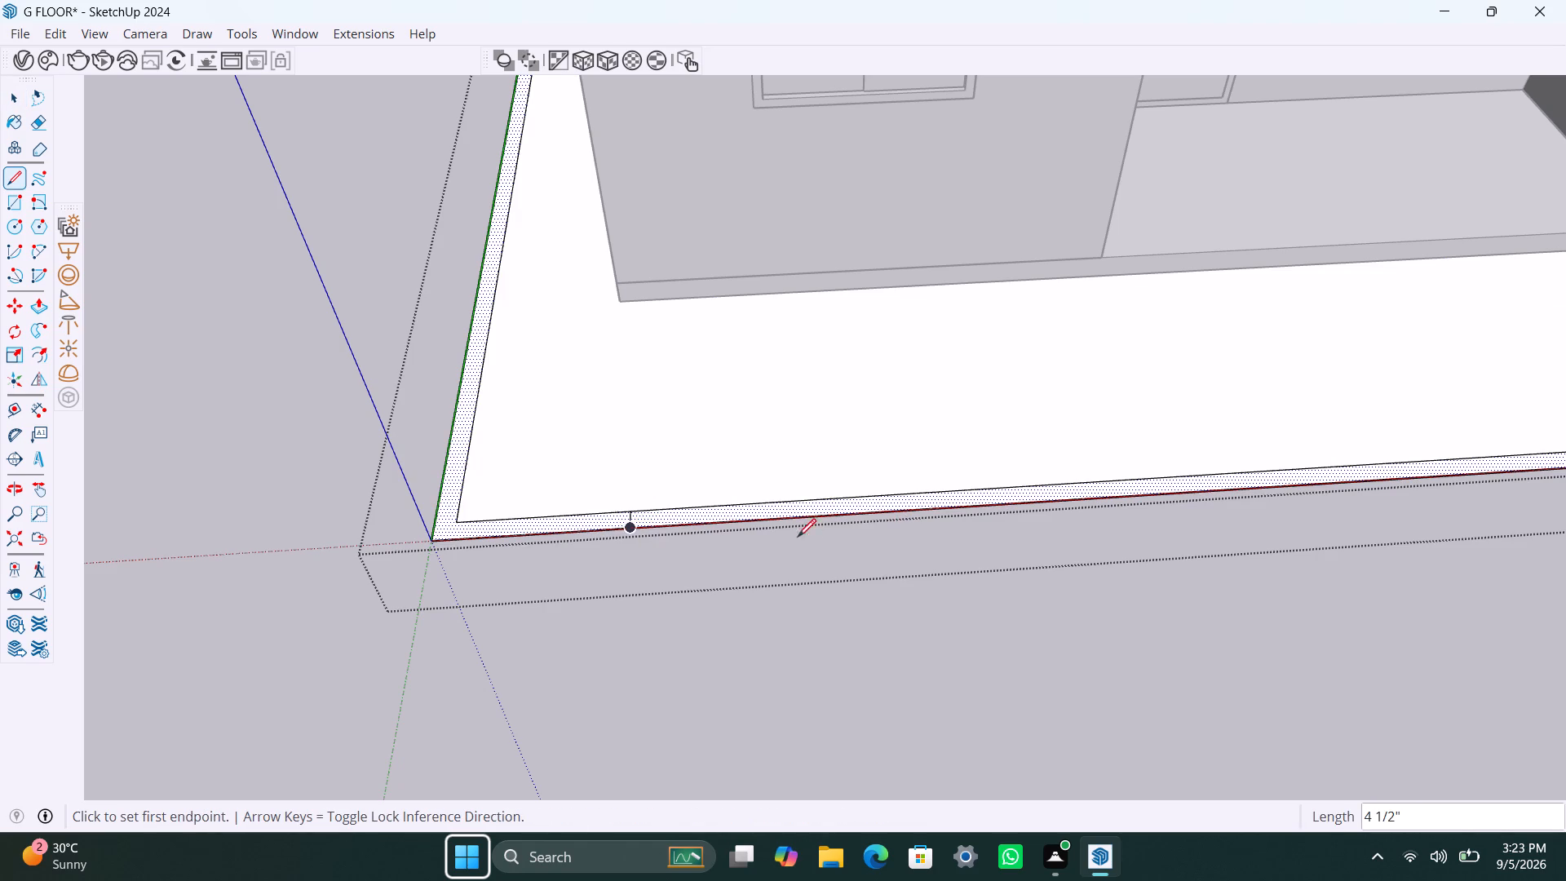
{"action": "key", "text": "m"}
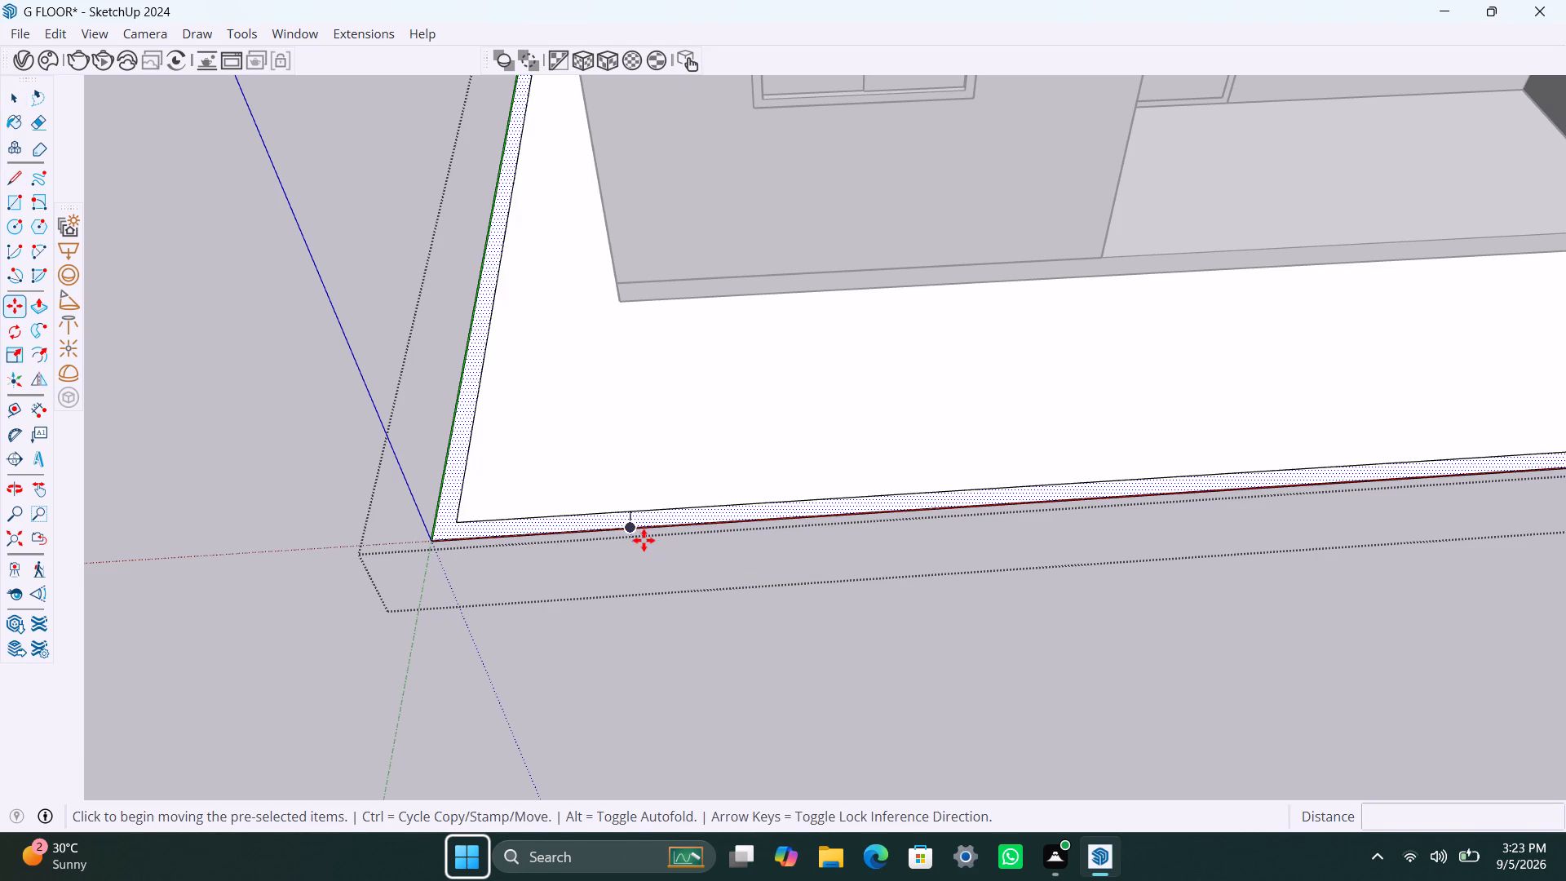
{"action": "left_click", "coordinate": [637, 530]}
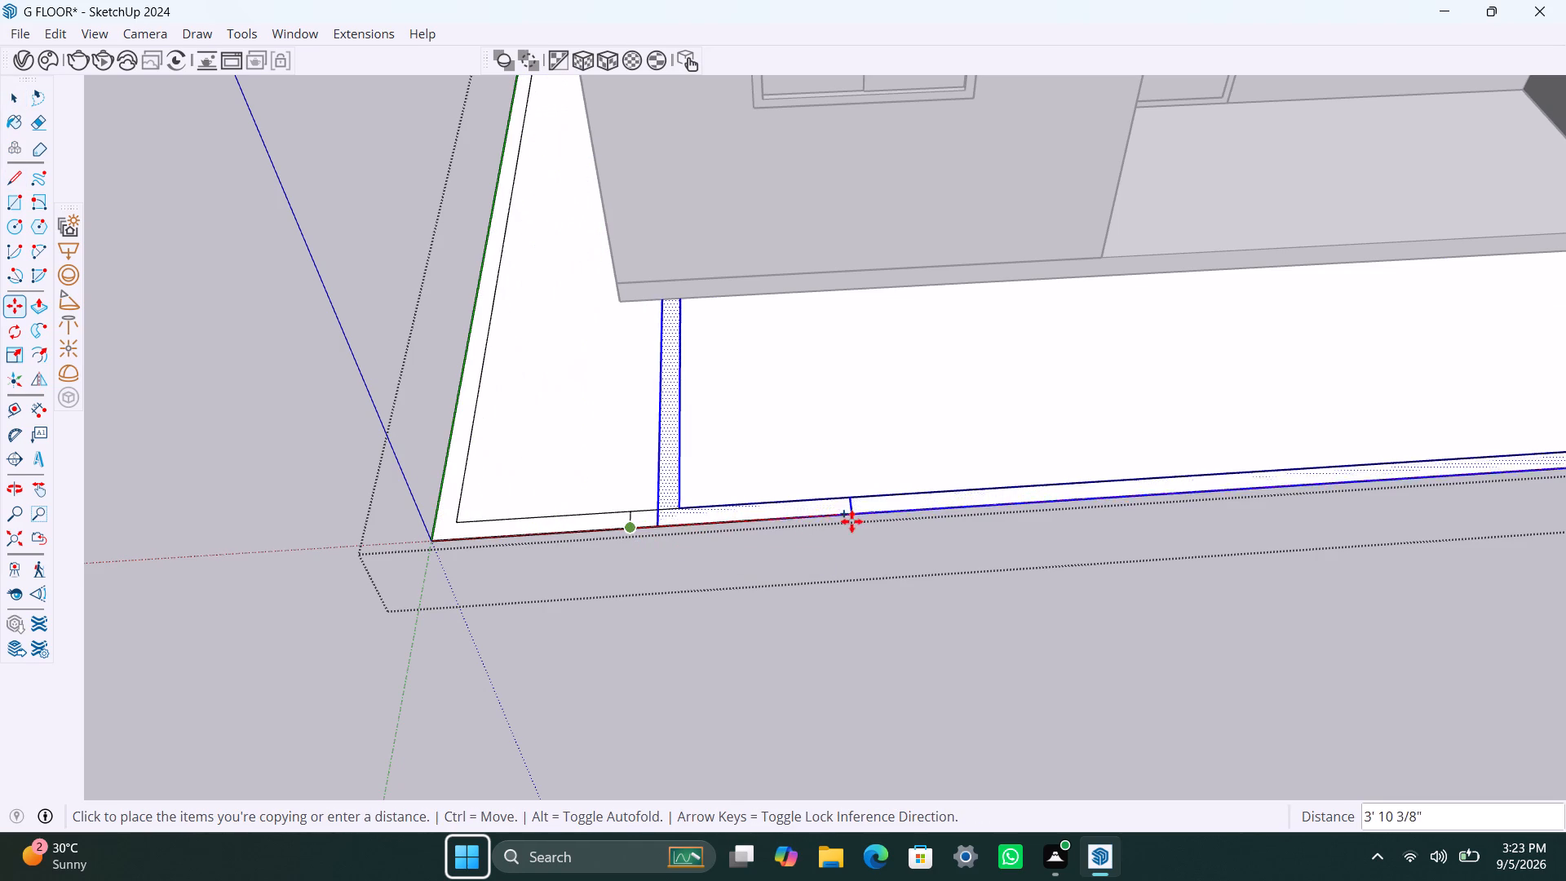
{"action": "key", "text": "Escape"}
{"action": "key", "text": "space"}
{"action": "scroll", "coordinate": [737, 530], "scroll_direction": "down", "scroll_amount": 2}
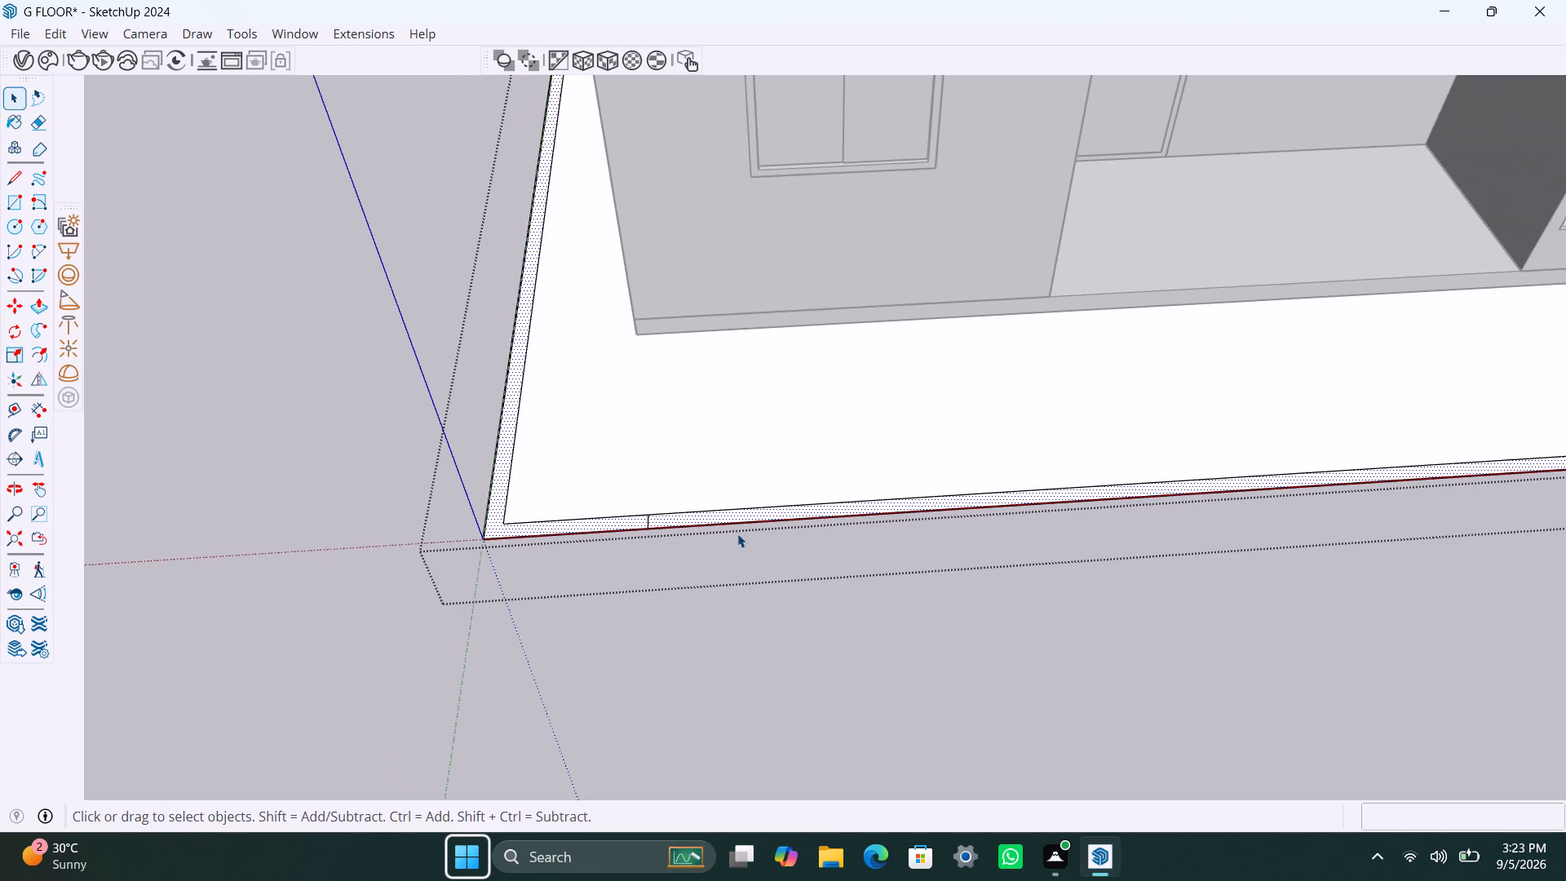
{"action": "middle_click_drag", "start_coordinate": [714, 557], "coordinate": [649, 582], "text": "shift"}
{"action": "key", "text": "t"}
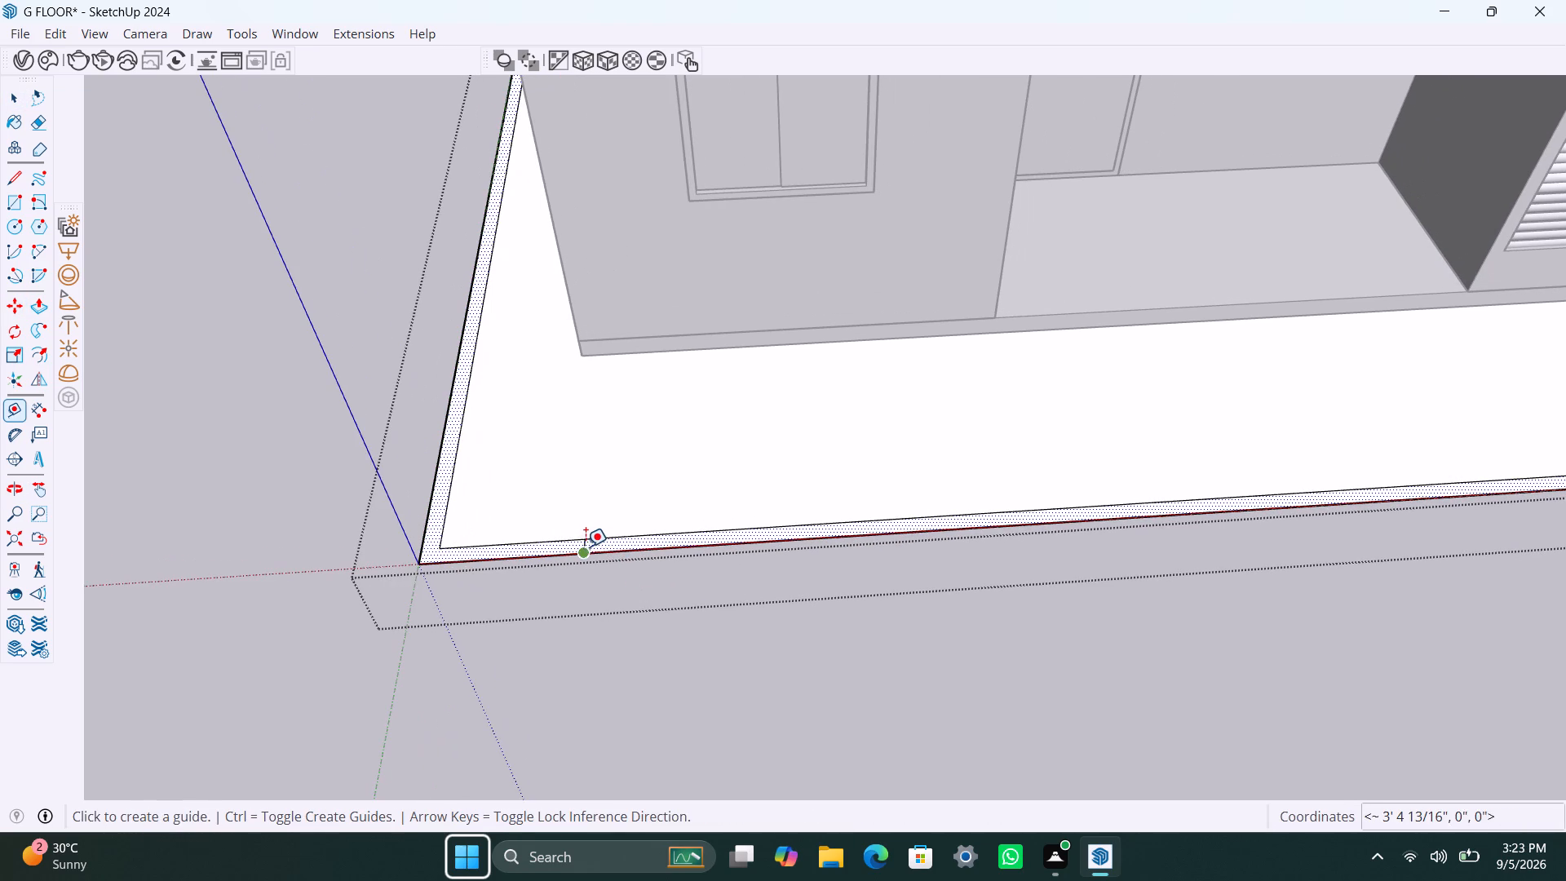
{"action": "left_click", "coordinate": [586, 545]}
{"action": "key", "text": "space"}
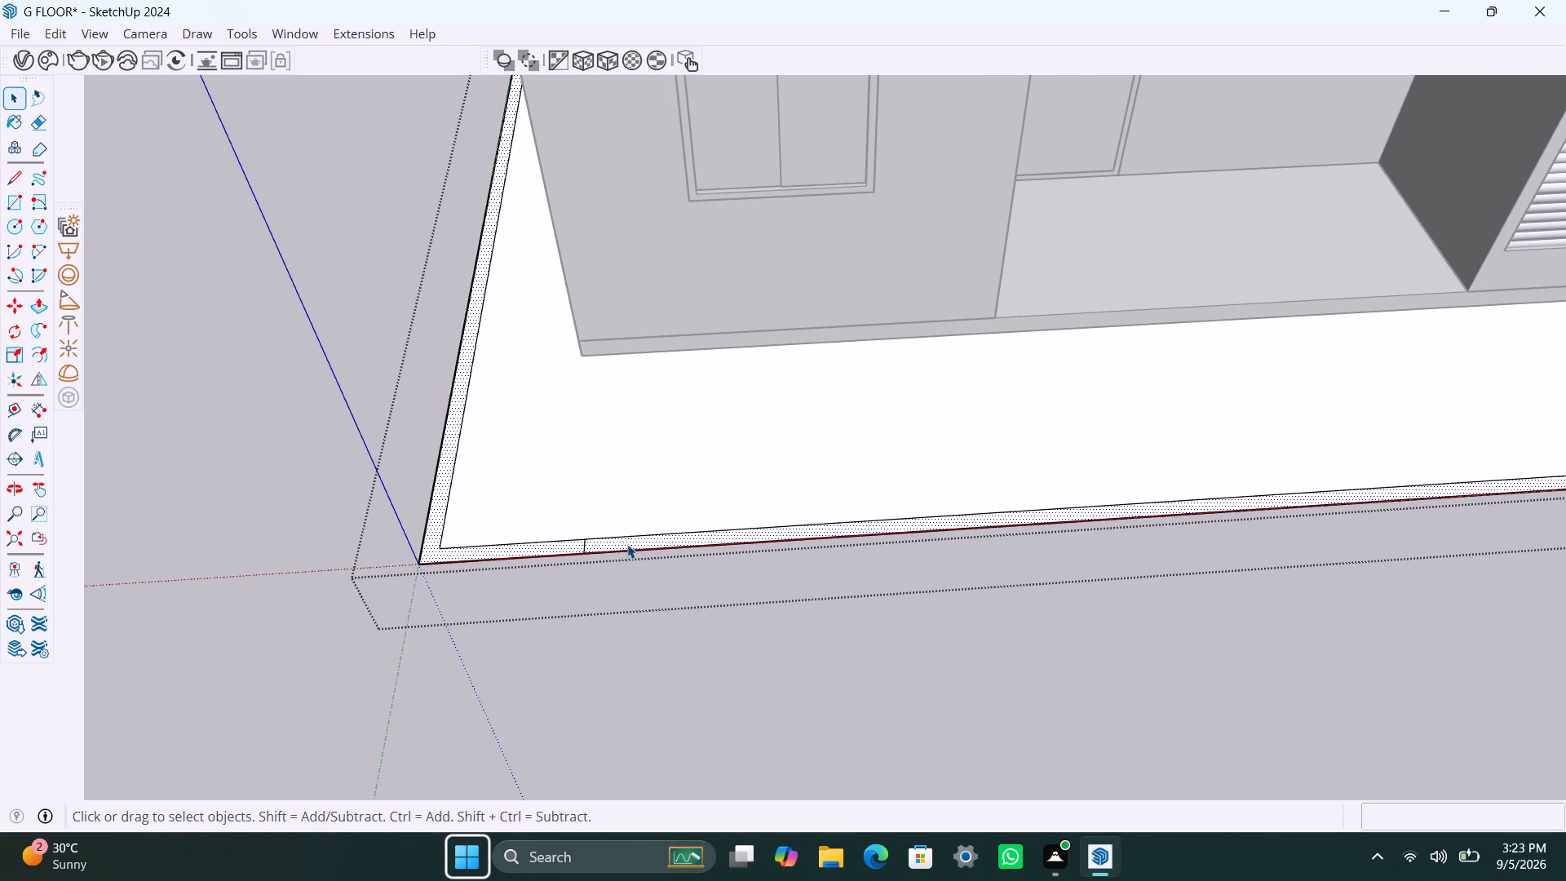
Place a guide line 7' from the short dividing line, crossing the front wall strip on the garage side of it.
{"action": "scroll", "coordinate": [627, 544], "scroll_direction": "up", "scroll_amount": 9}
{"action": "key", "text": "t"}
{"action": "left_click", "coordinate": [537, 547]}
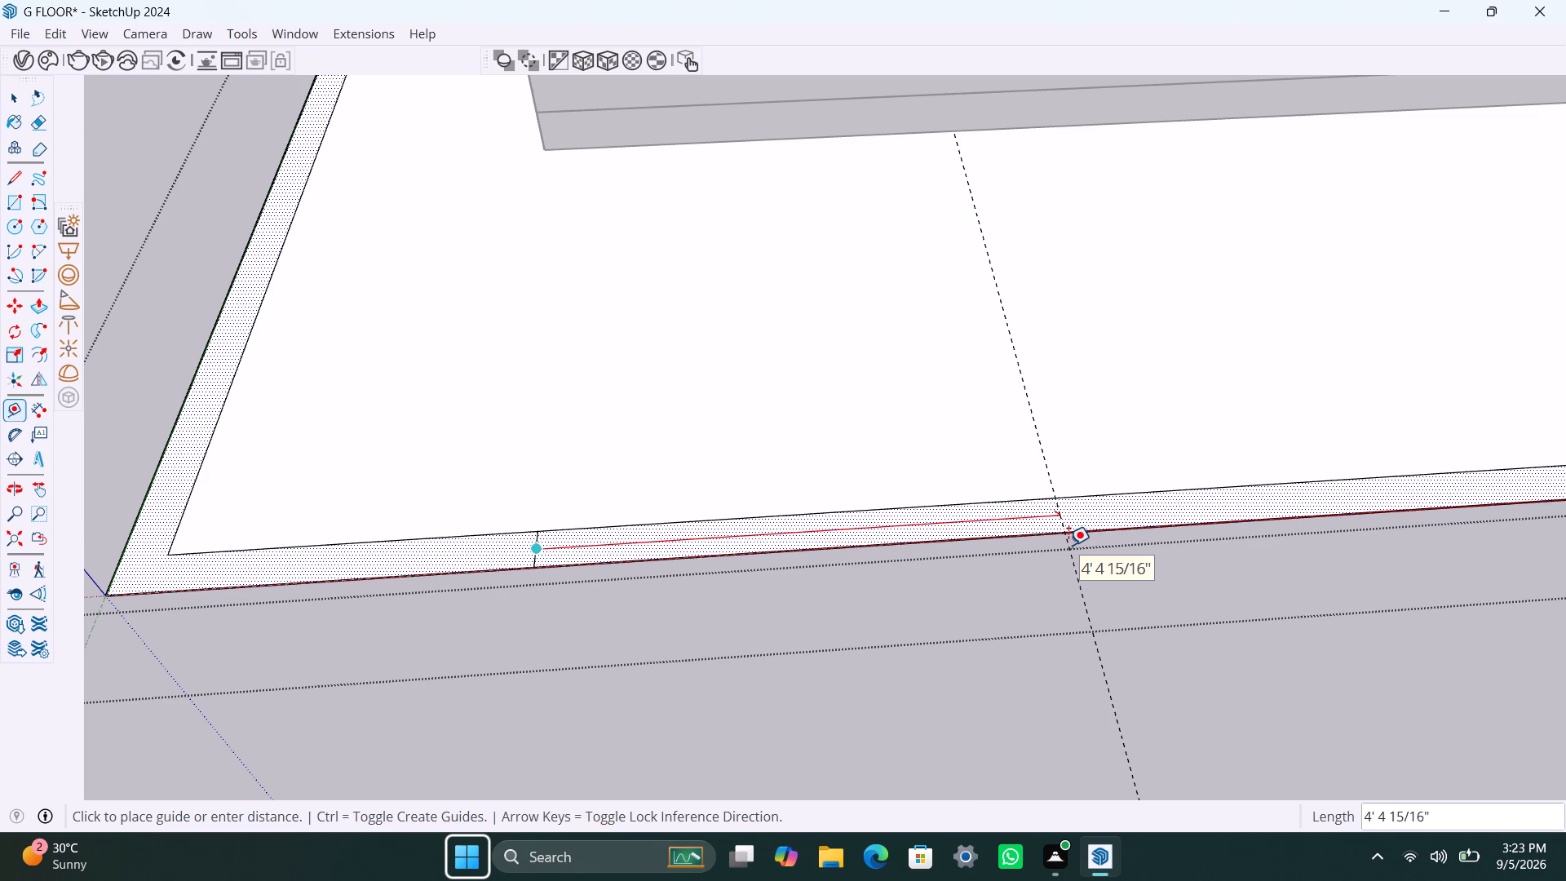
{"action": "type", "text": "7'"}
{"action": "key", "text": "Return"}
{"action": "key", "text": "space"}
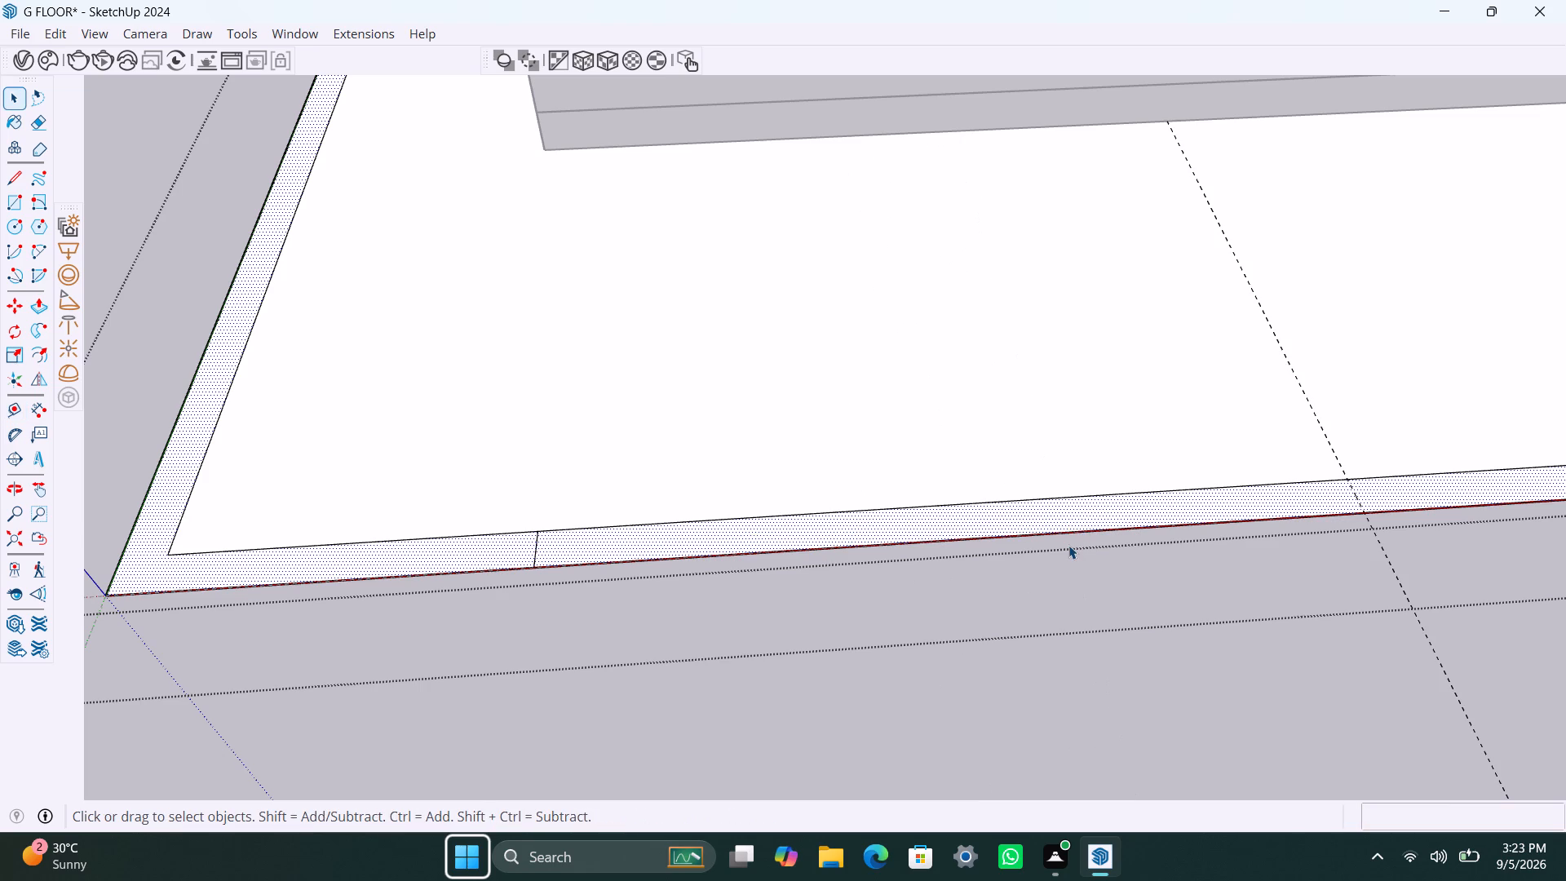
Draw a line across the front wall strip where the guide 7' from the short dividing line crosses it.
{"action": "scroll", "coordinate": [1075, 566], "scroll_direction": "down", "scroll_amount": 14}
{"action": "middle_click_drag", "start_coordinate": [1149, 591], "coordinate": [891, 525]}
{"action": "scroll", "coordinate": [922, 535], "scroll_direction": "down", "scroll_amount": 3}
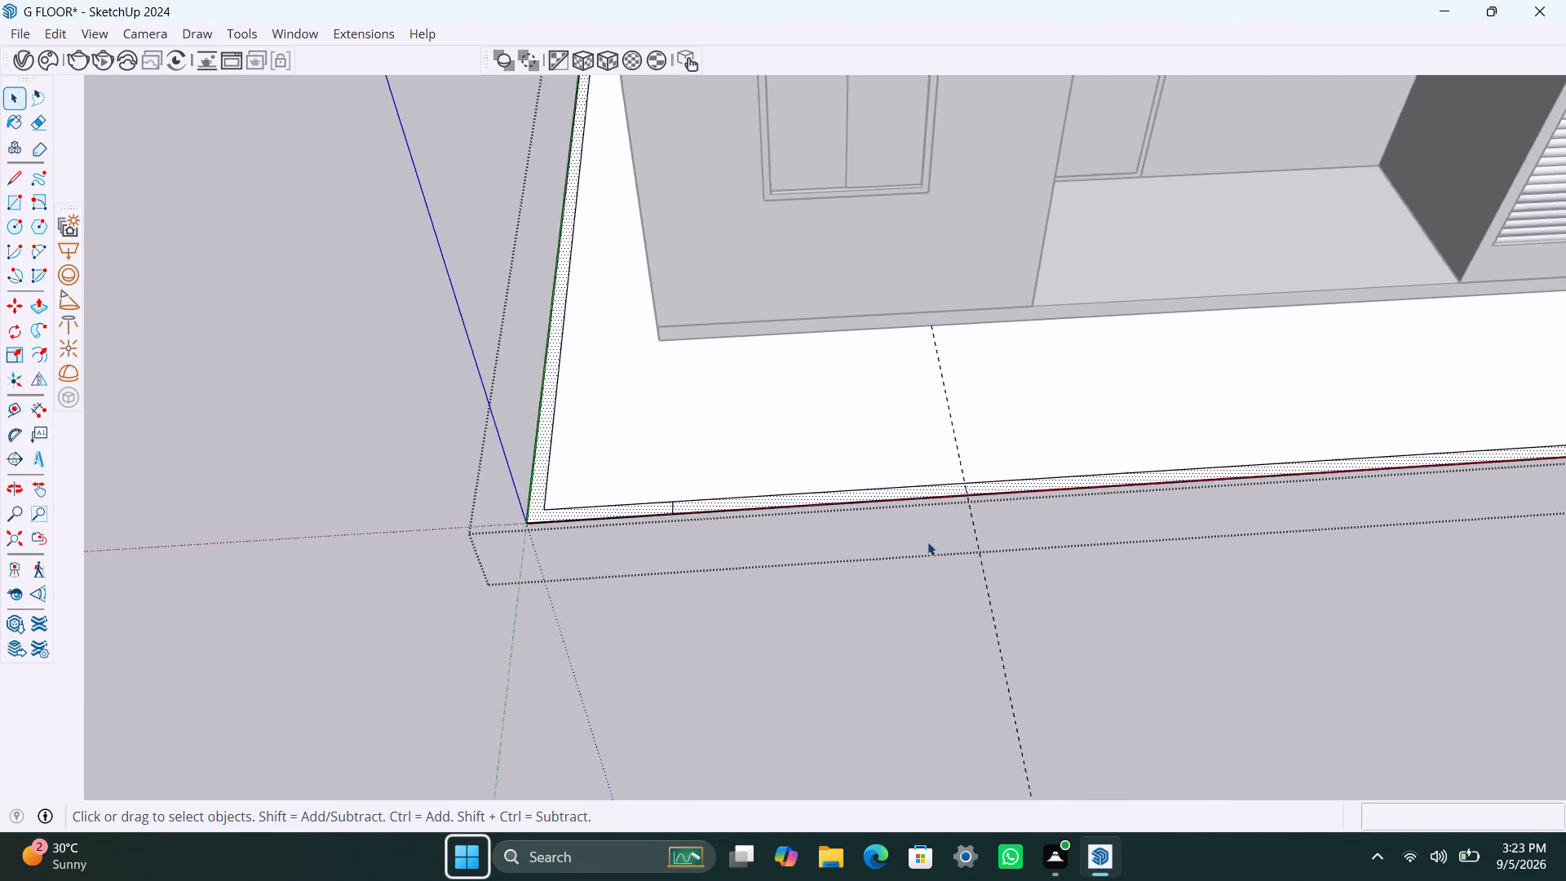
{"action": "scroll", "coordinate": [956, 536], "scroll_direction": "up", "scroll_amount": 7}
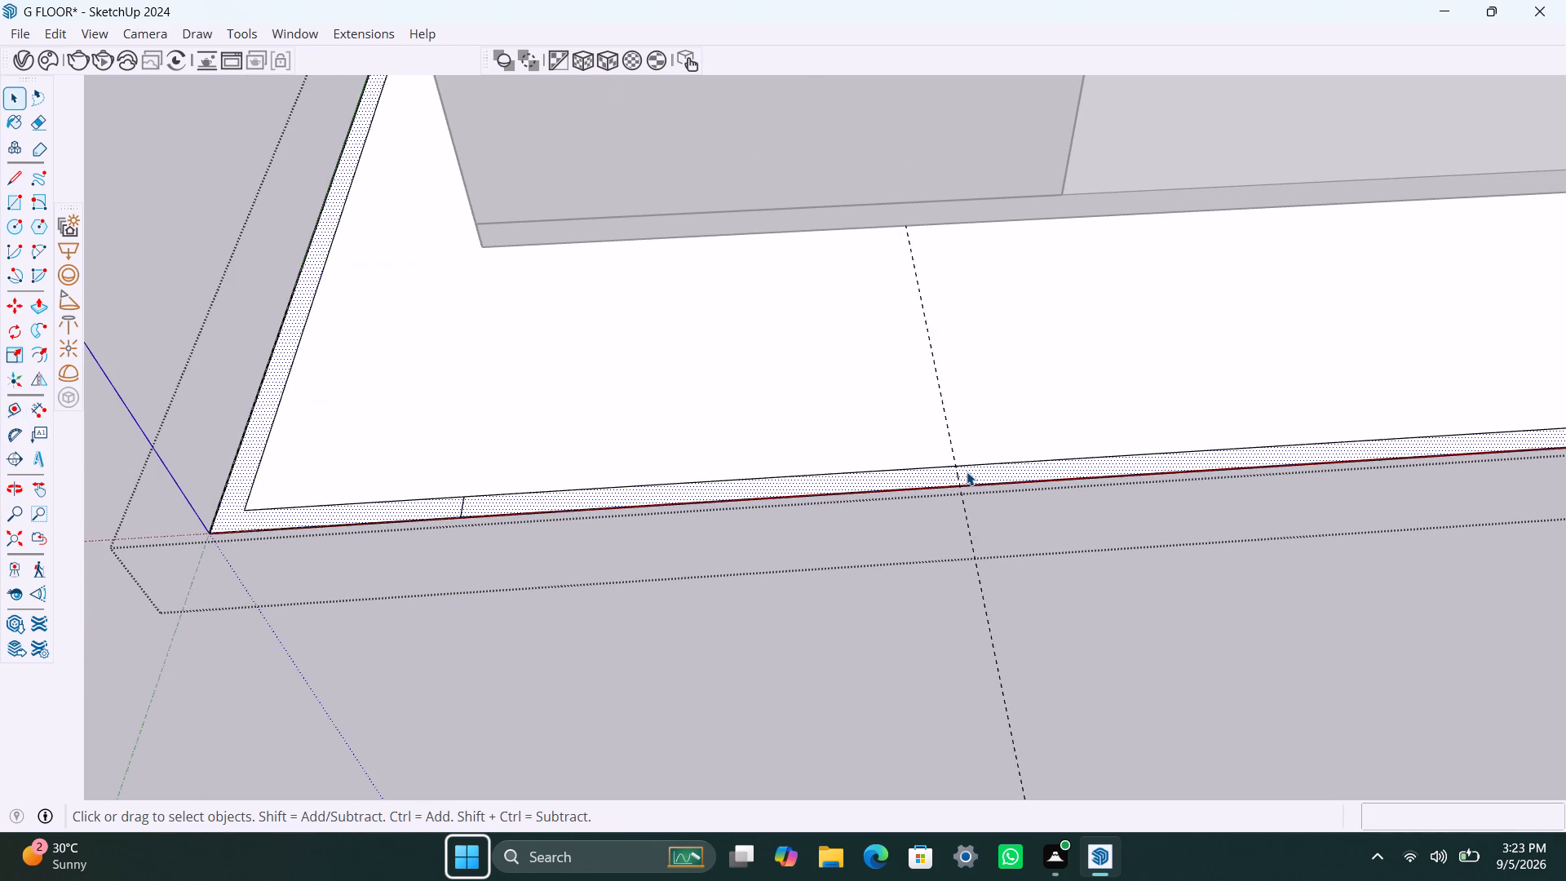
{"action": "key", "text": "l"}
{"action": "left_click", "coordinate": [959, 466]}
{"action": "left_click", "coordinate": [964, 482]}
{"action": "key", "text": "space"}
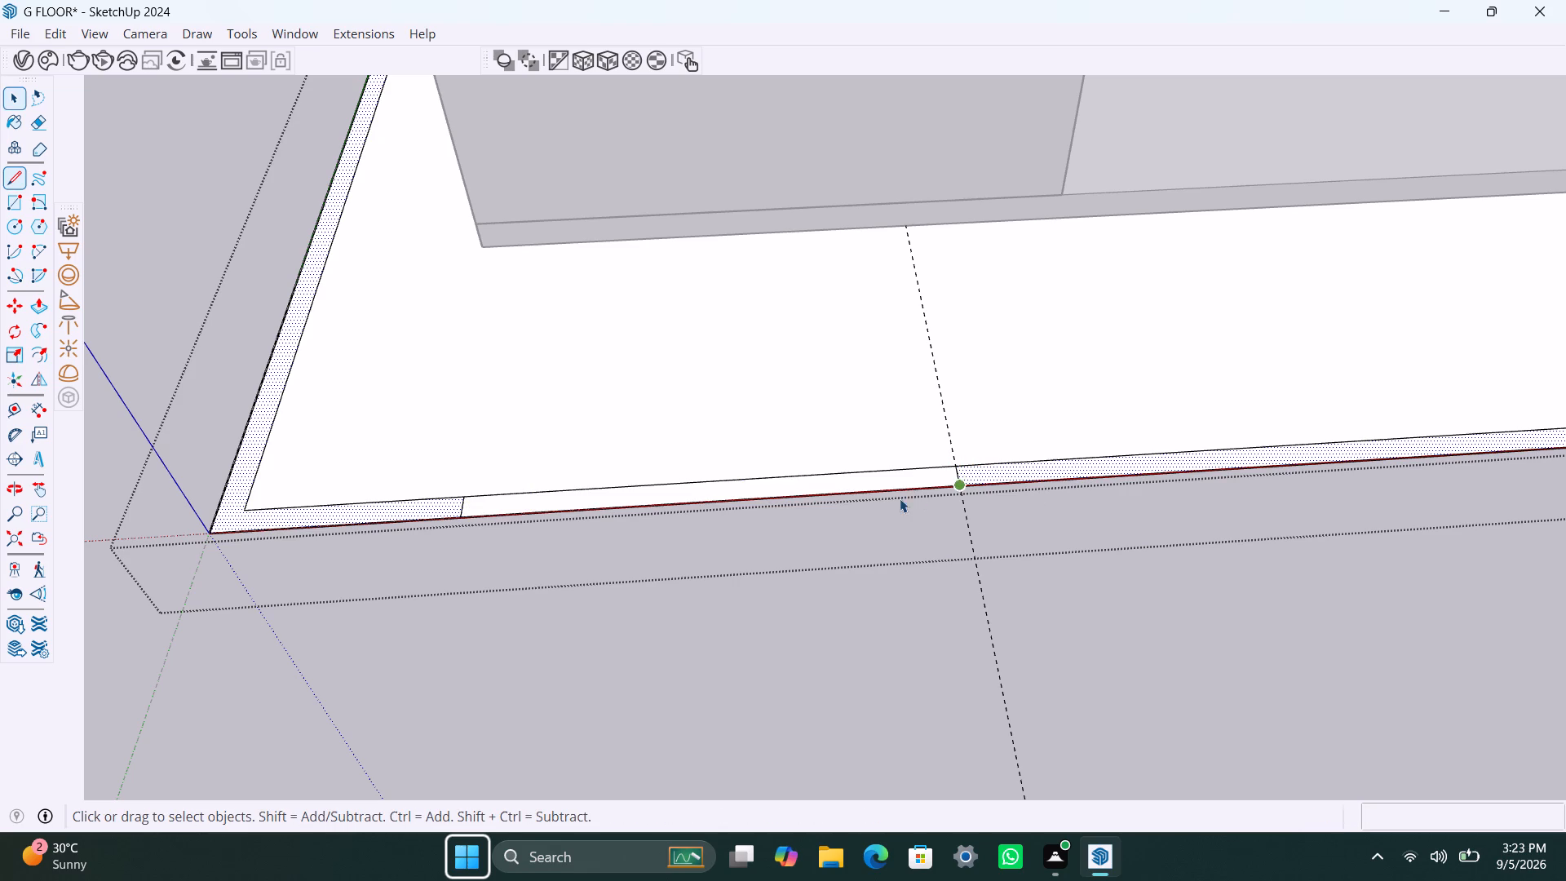
Delete the front strip face between the two short dividing lines to open the 7' gap.
{"action": "left_click", "coordinate": [560, 498]}
{"action": "left_click", "coordinate": [596, 495]}
{"action": "key", "text": "Delete"}
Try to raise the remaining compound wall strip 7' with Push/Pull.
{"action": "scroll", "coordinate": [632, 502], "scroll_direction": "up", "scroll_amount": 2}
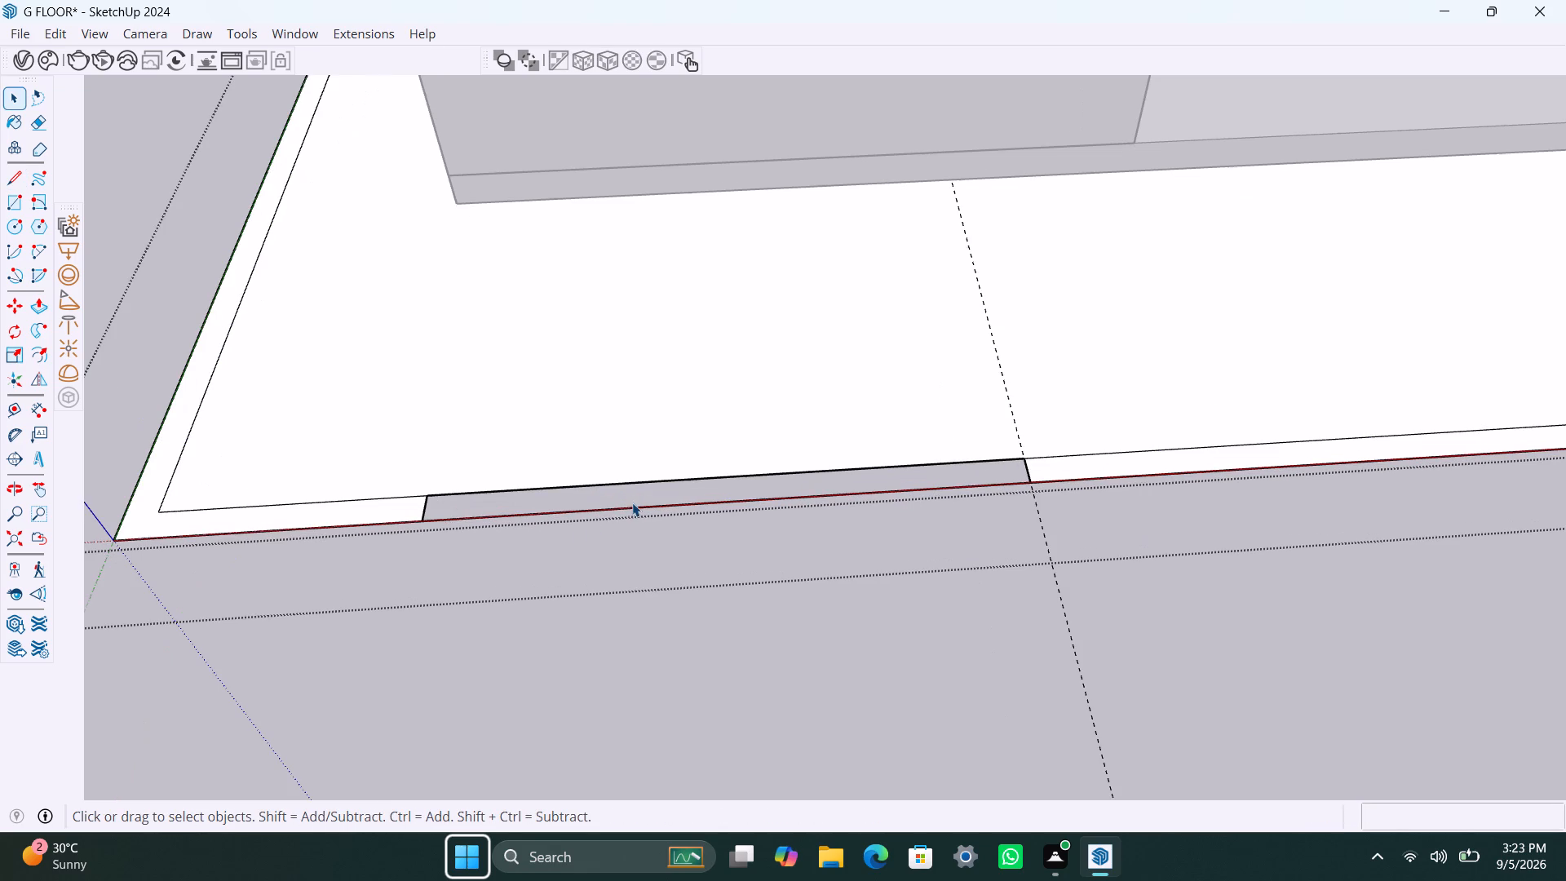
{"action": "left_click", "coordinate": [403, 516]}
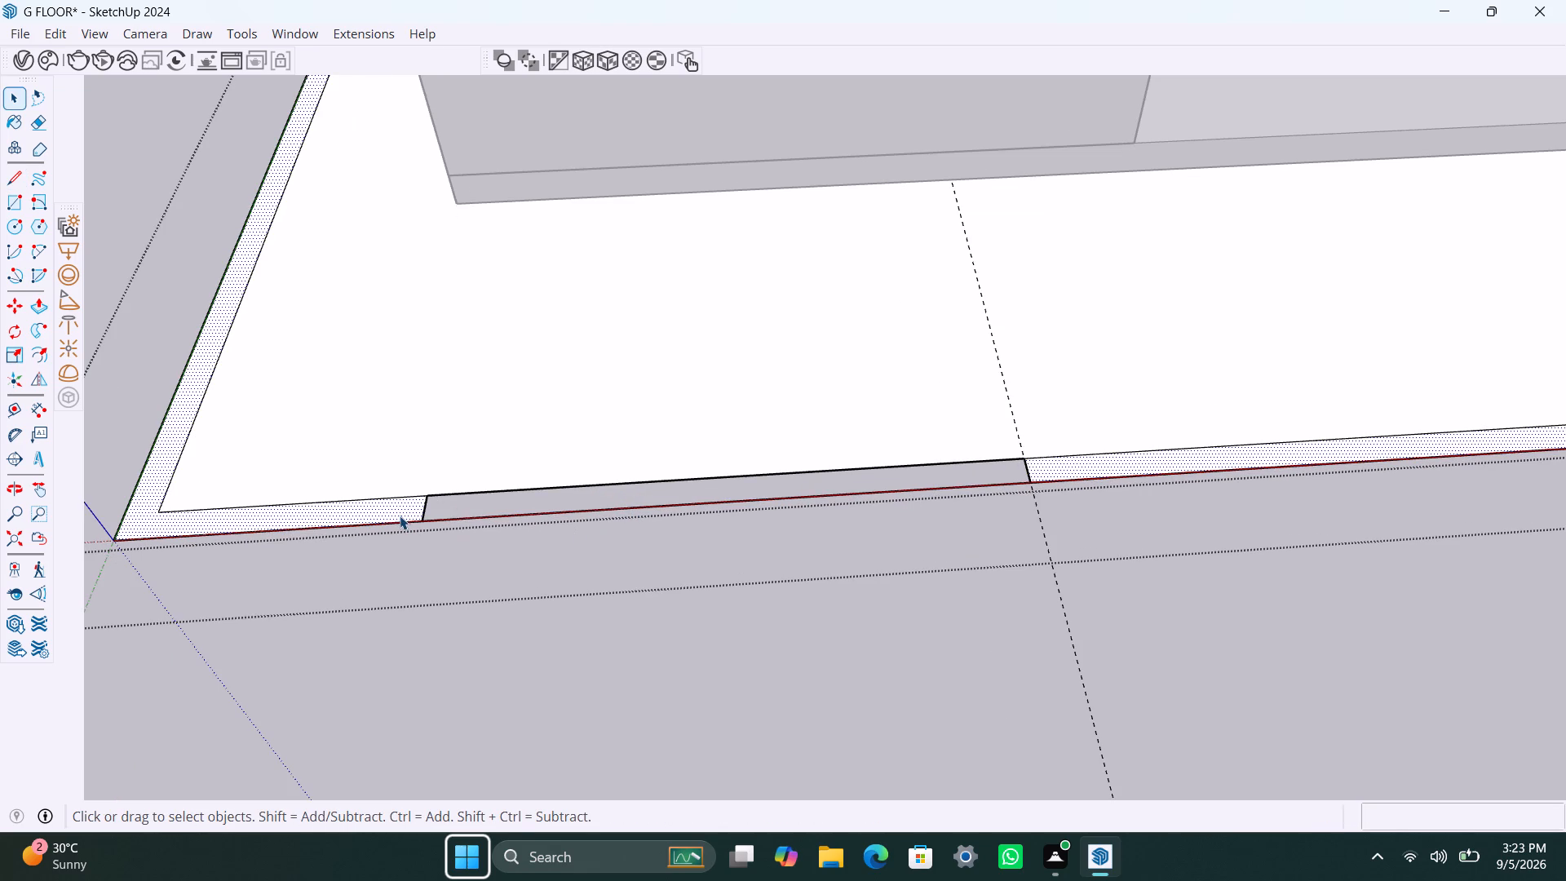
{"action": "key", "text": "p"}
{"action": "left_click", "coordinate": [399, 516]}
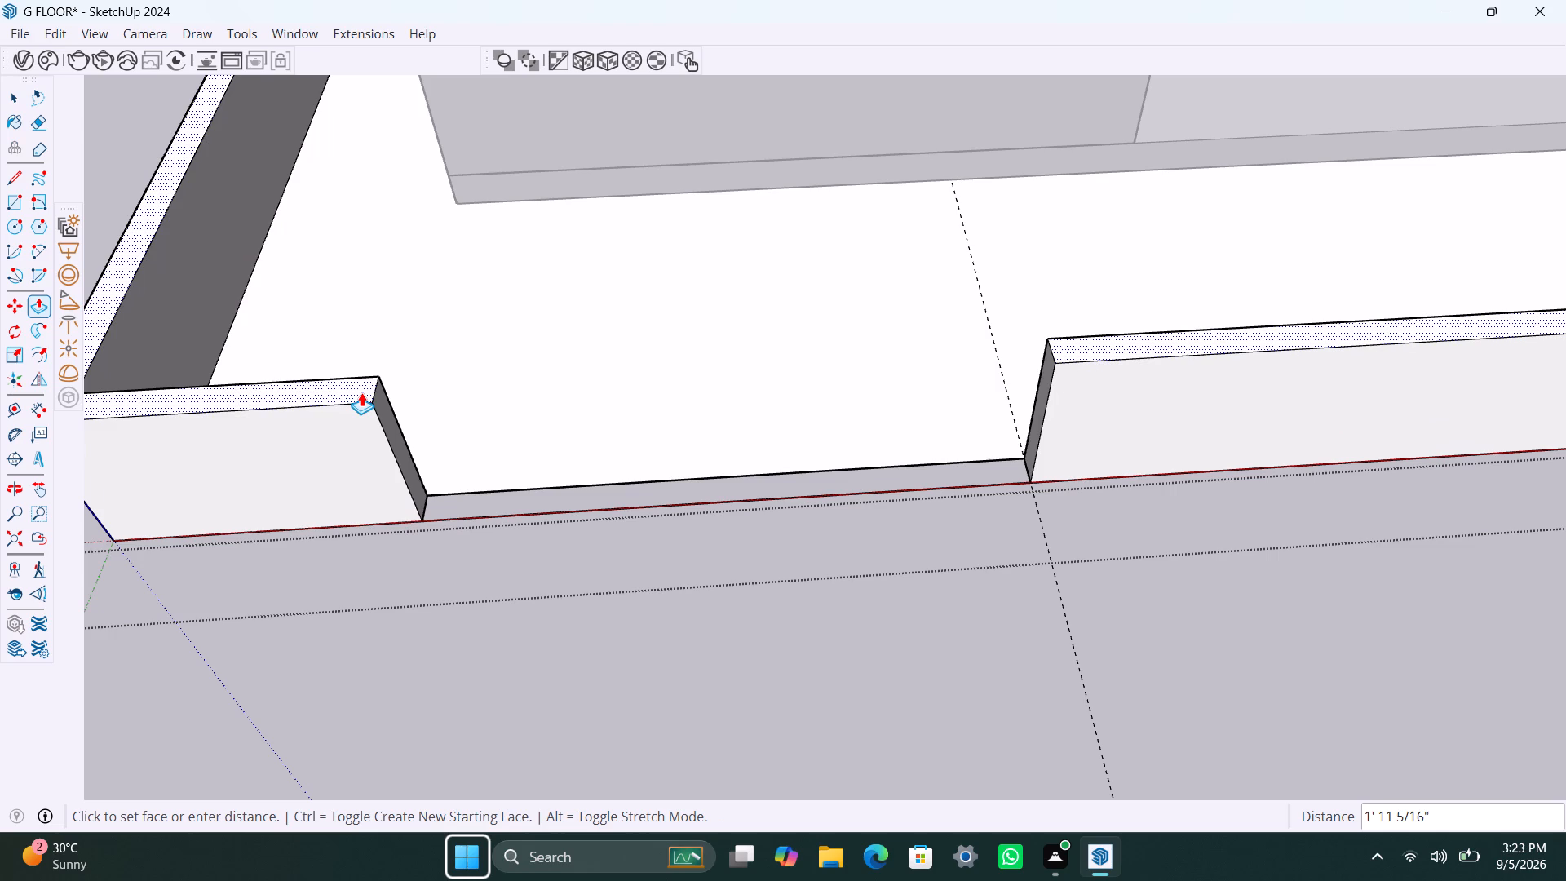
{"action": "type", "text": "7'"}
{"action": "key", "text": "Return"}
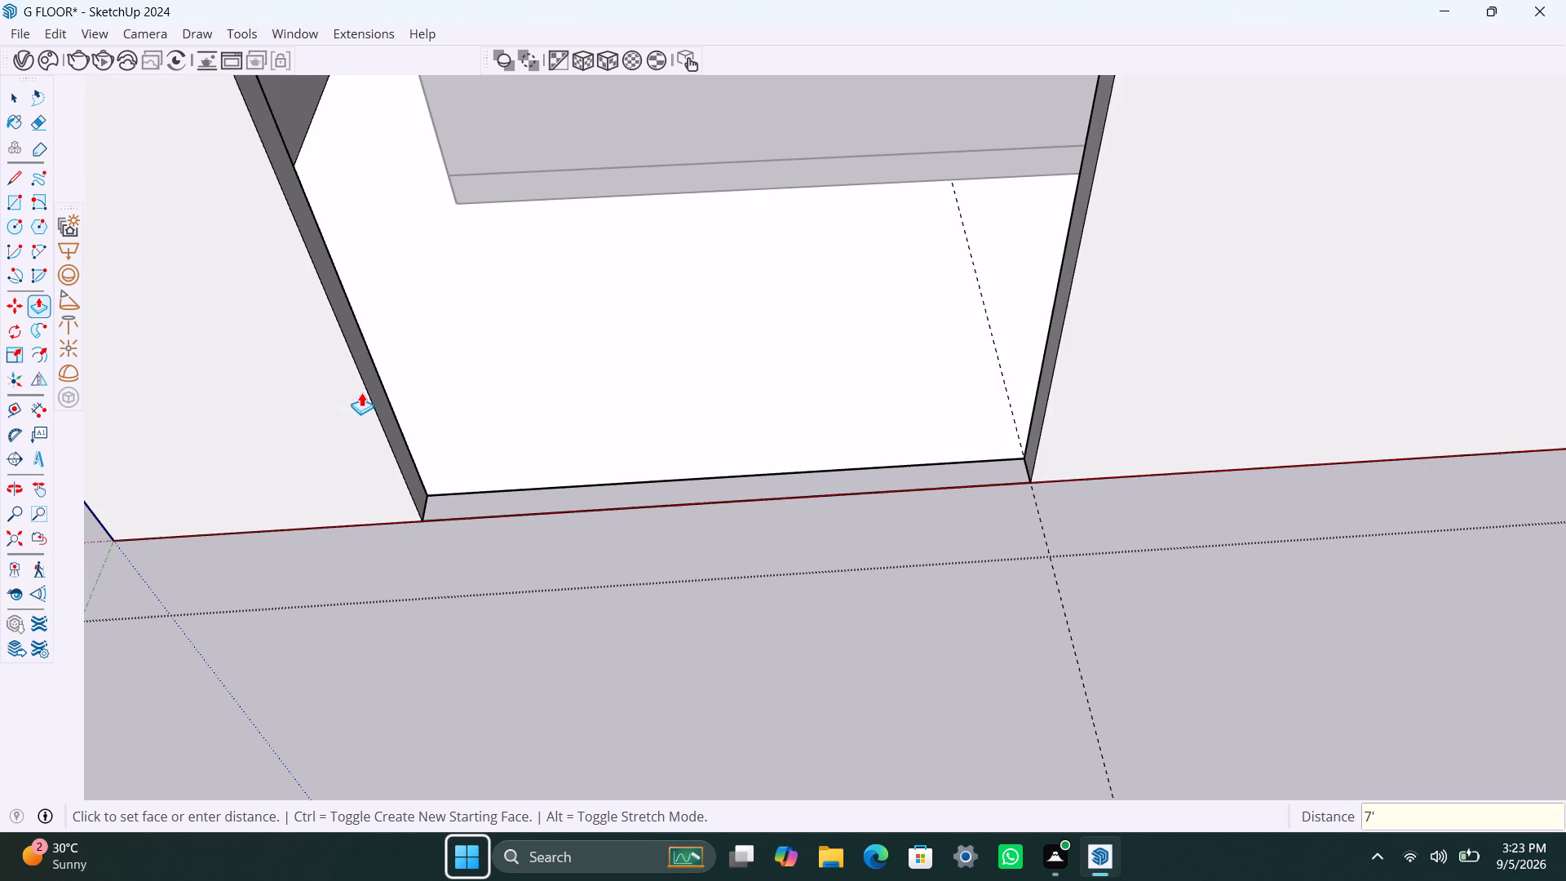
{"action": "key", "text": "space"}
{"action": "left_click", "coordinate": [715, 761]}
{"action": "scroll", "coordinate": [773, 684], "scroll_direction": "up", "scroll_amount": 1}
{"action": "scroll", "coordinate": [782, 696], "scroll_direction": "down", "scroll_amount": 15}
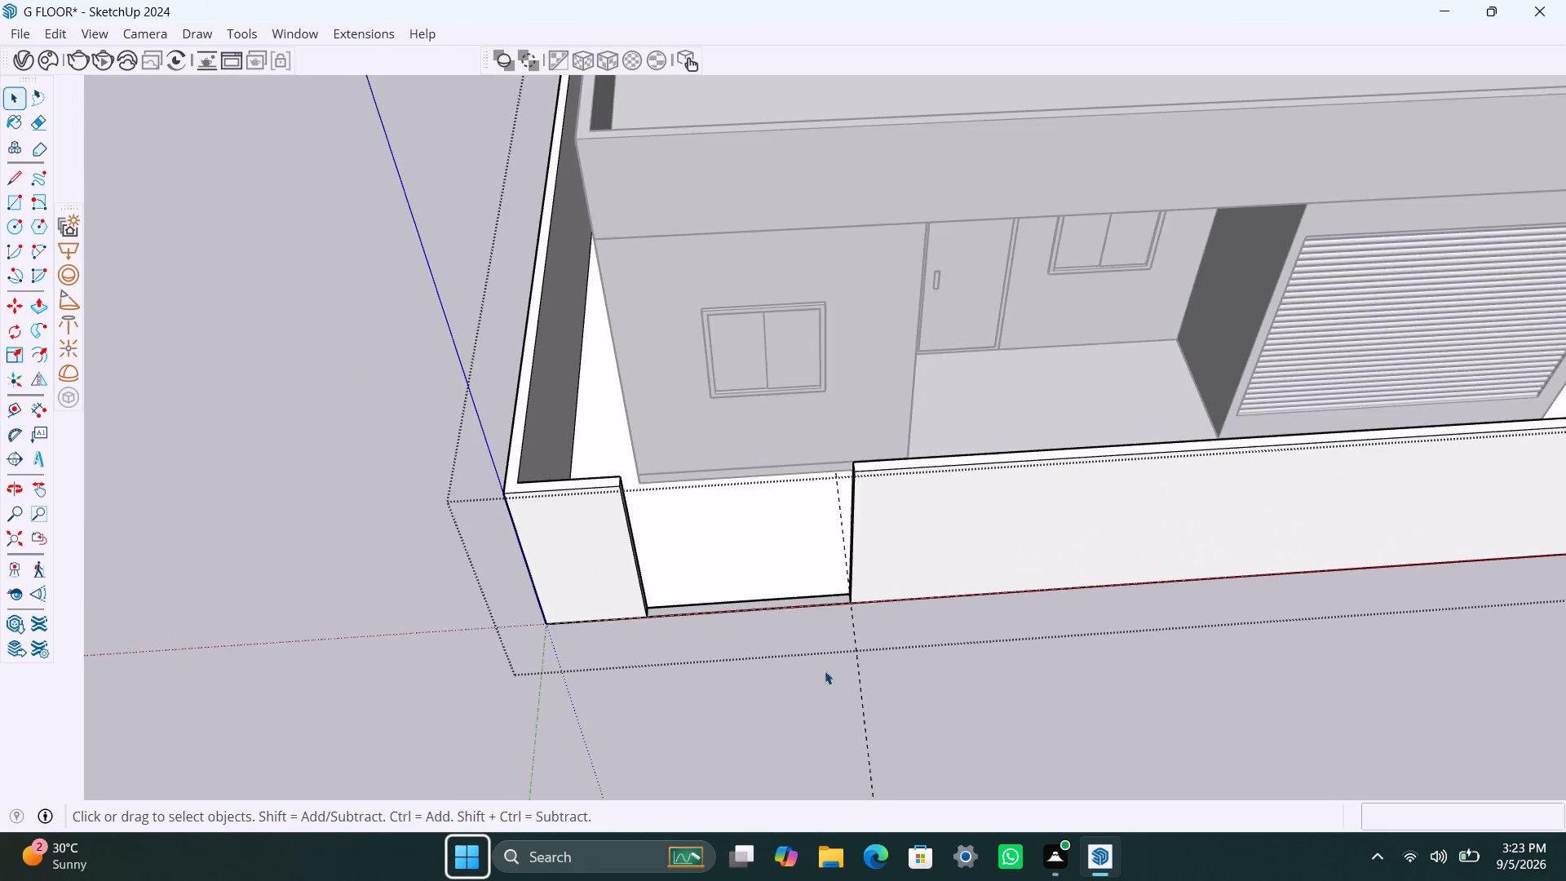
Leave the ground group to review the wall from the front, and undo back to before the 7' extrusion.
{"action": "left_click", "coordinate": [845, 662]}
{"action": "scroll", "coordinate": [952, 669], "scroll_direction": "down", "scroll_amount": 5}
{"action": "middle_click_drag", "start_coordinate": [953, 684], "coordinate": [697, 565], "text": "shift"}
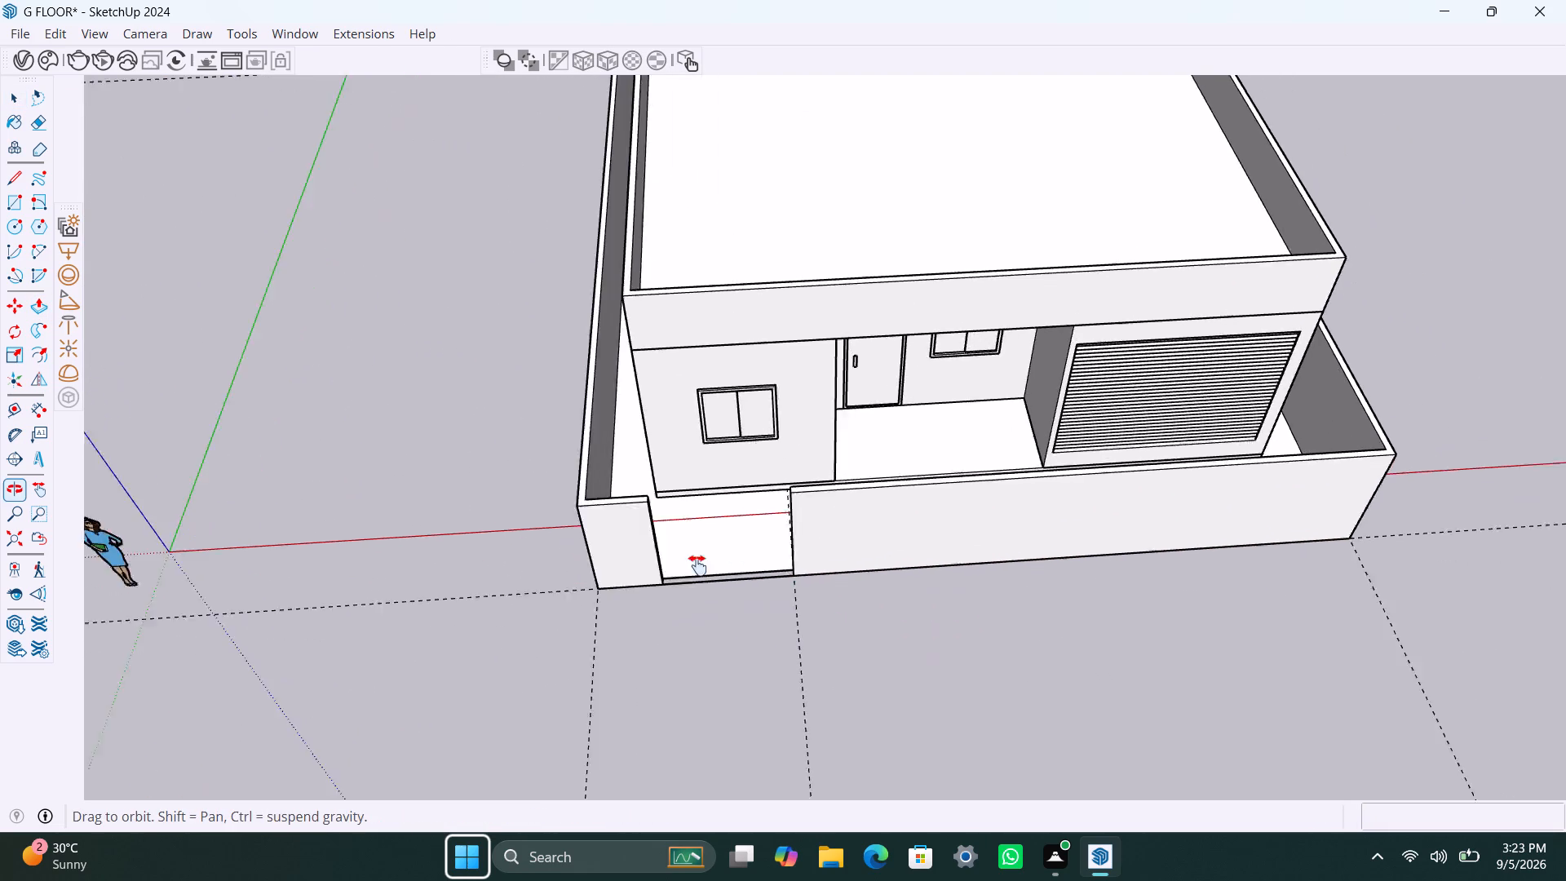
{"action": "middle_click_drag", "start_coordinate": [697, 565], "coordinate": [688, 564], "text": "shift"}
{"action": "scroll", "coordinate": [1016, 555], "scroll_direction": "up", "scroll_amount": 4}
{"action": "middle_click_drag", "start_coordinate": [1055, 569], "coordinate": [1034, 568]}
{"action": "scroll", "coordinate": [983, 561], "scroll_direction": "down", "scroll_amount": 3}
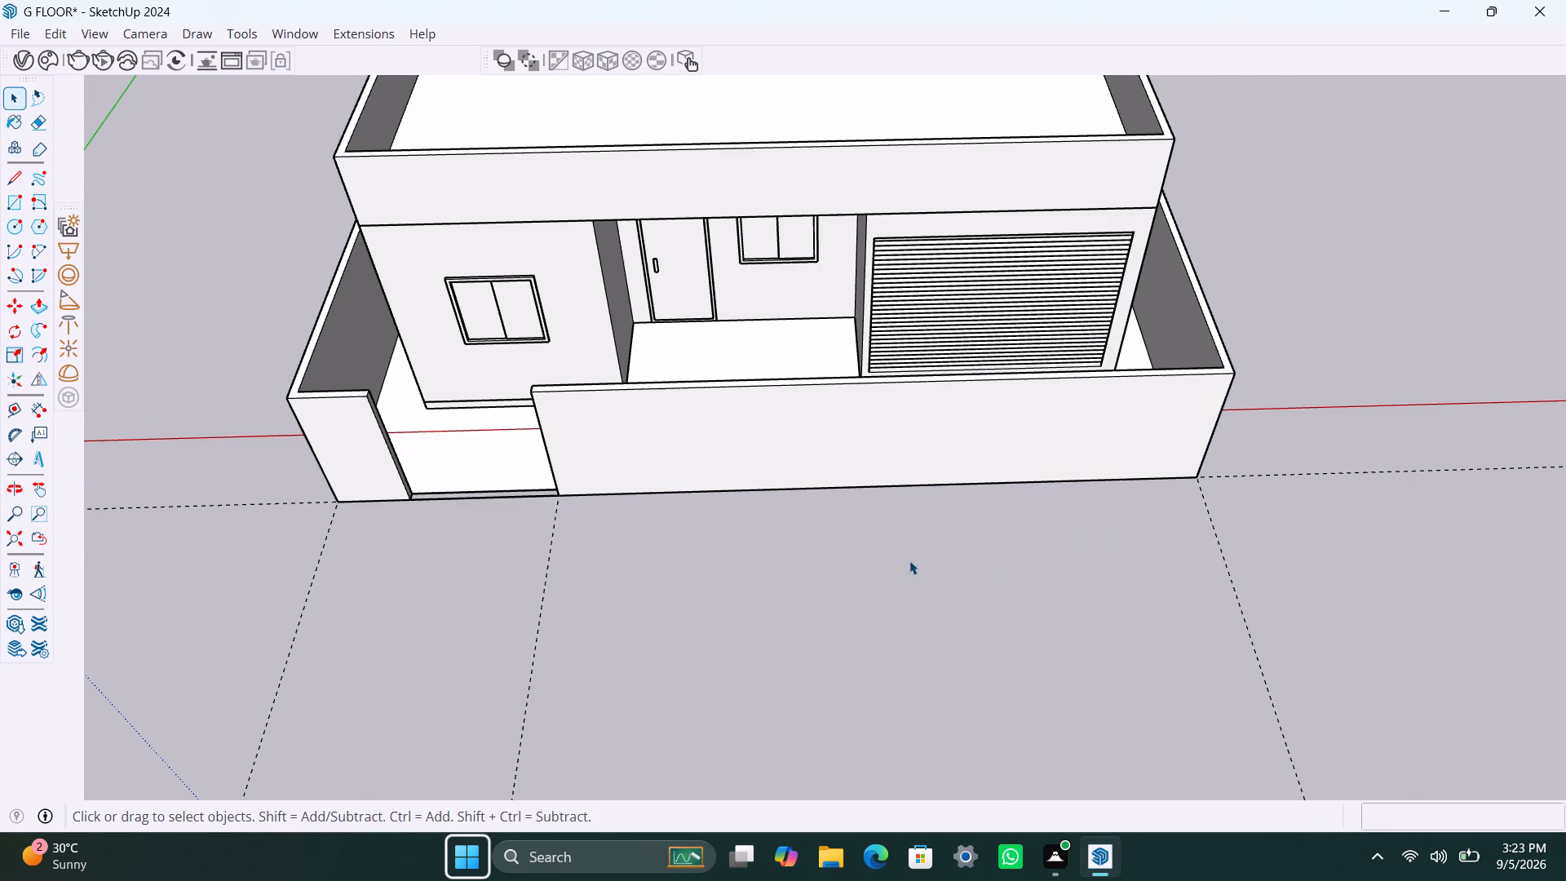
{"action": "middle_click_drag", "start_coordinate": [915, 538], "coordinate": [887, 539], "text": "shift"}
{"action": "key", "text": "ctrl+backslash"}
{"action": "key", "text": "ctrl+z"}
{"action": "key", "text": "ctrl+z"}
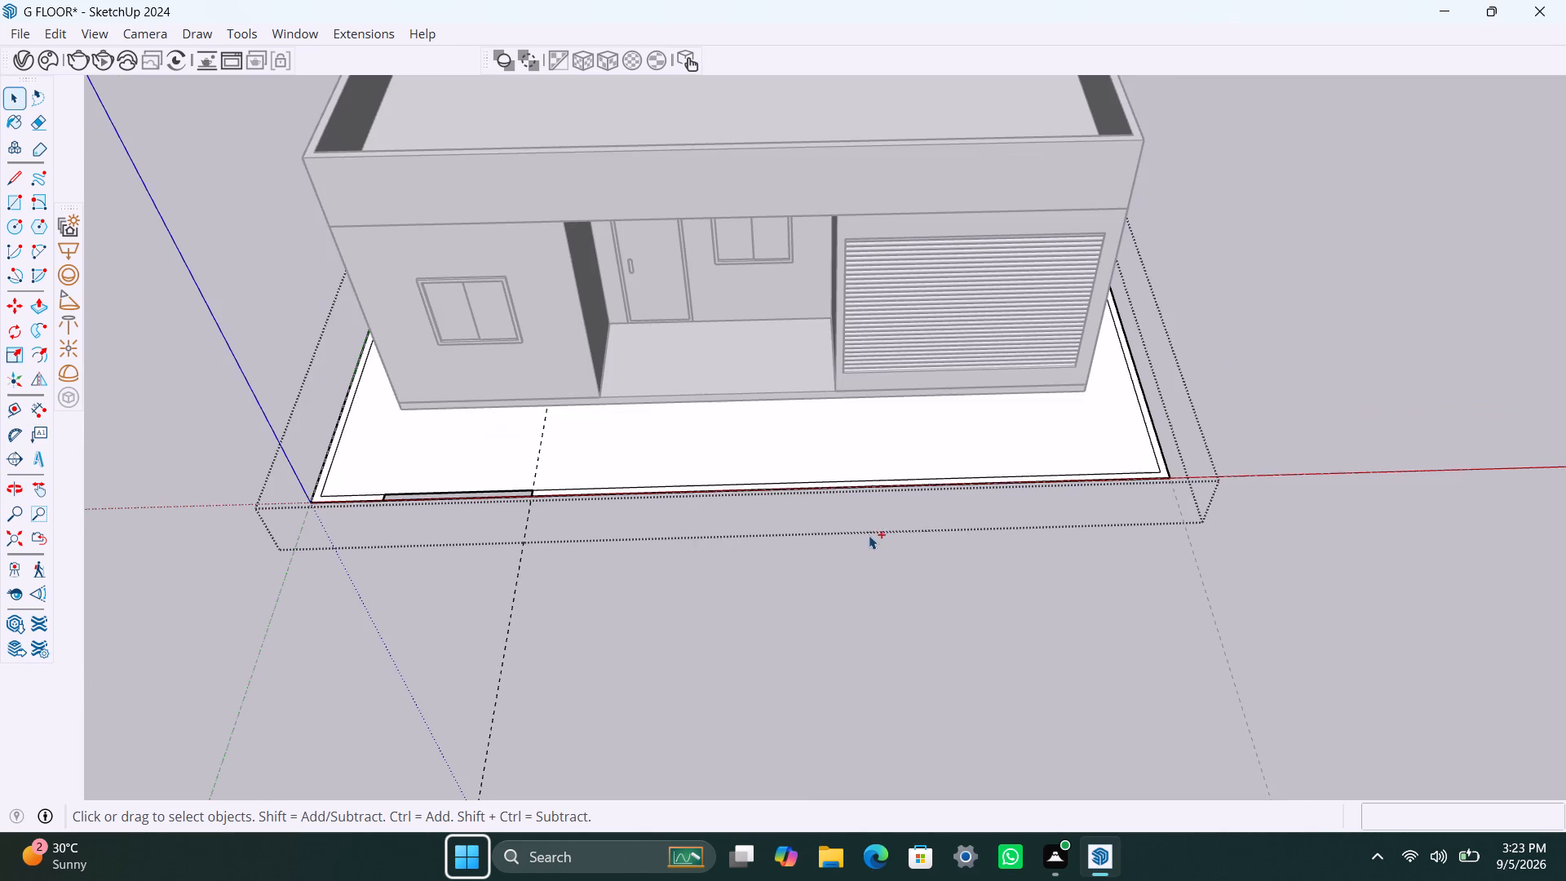
Place a guide about 14' 8" from the guide at the gap, in line with the garage's edge on the porch side.
{"action": "scroll", "coordinate": [927, 480], "scroll_direction": "up", "scroll_amount": 3}
{"action": "key", "text": "t"}
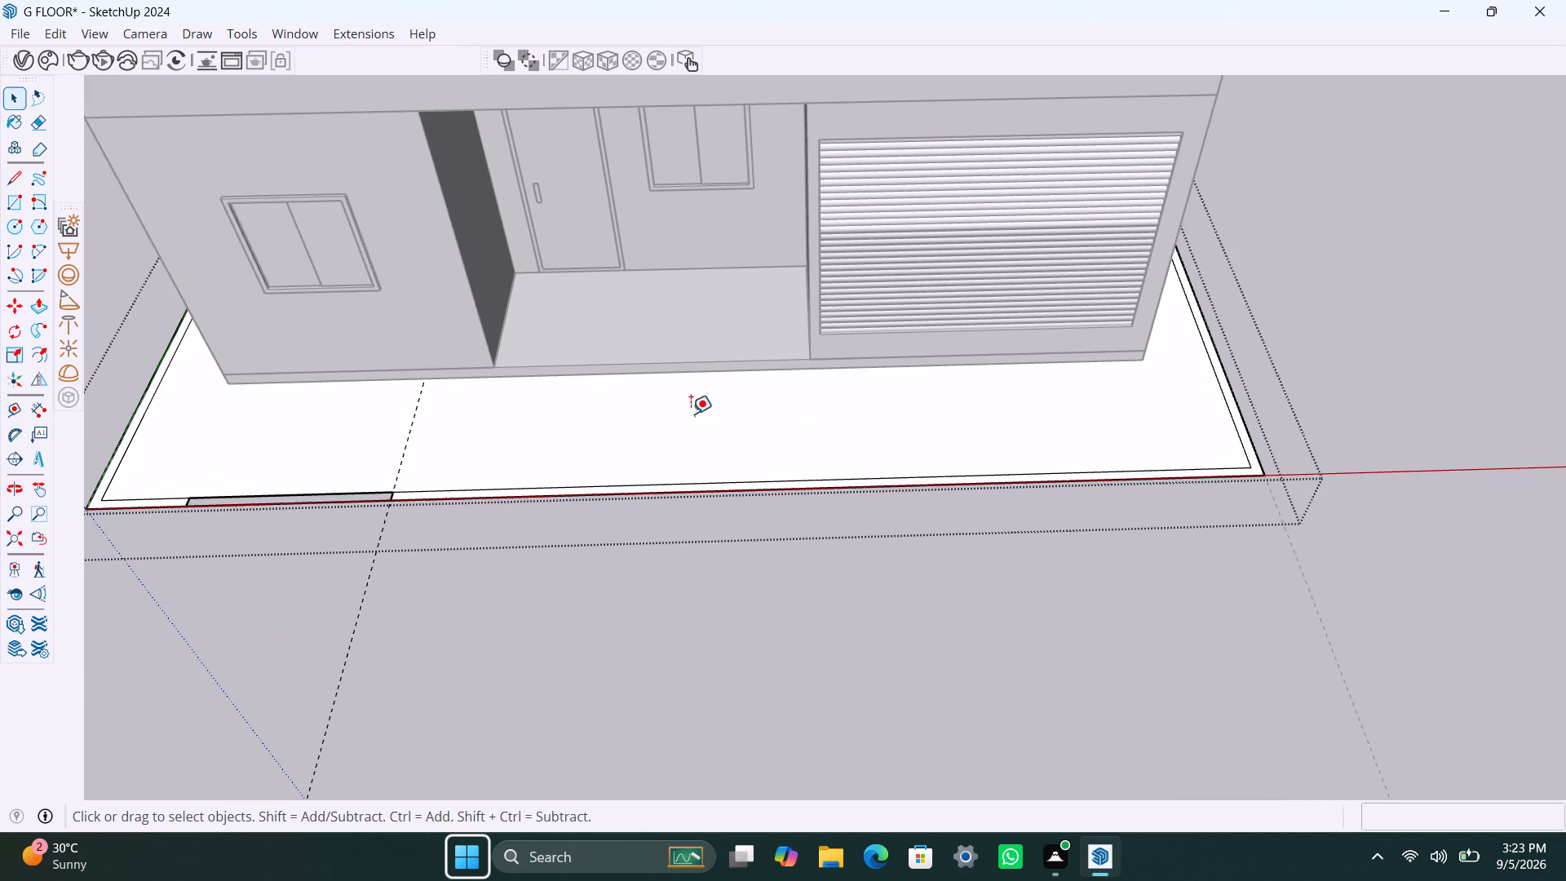
{"action": "left_click", "coordinate": [418, 418]}
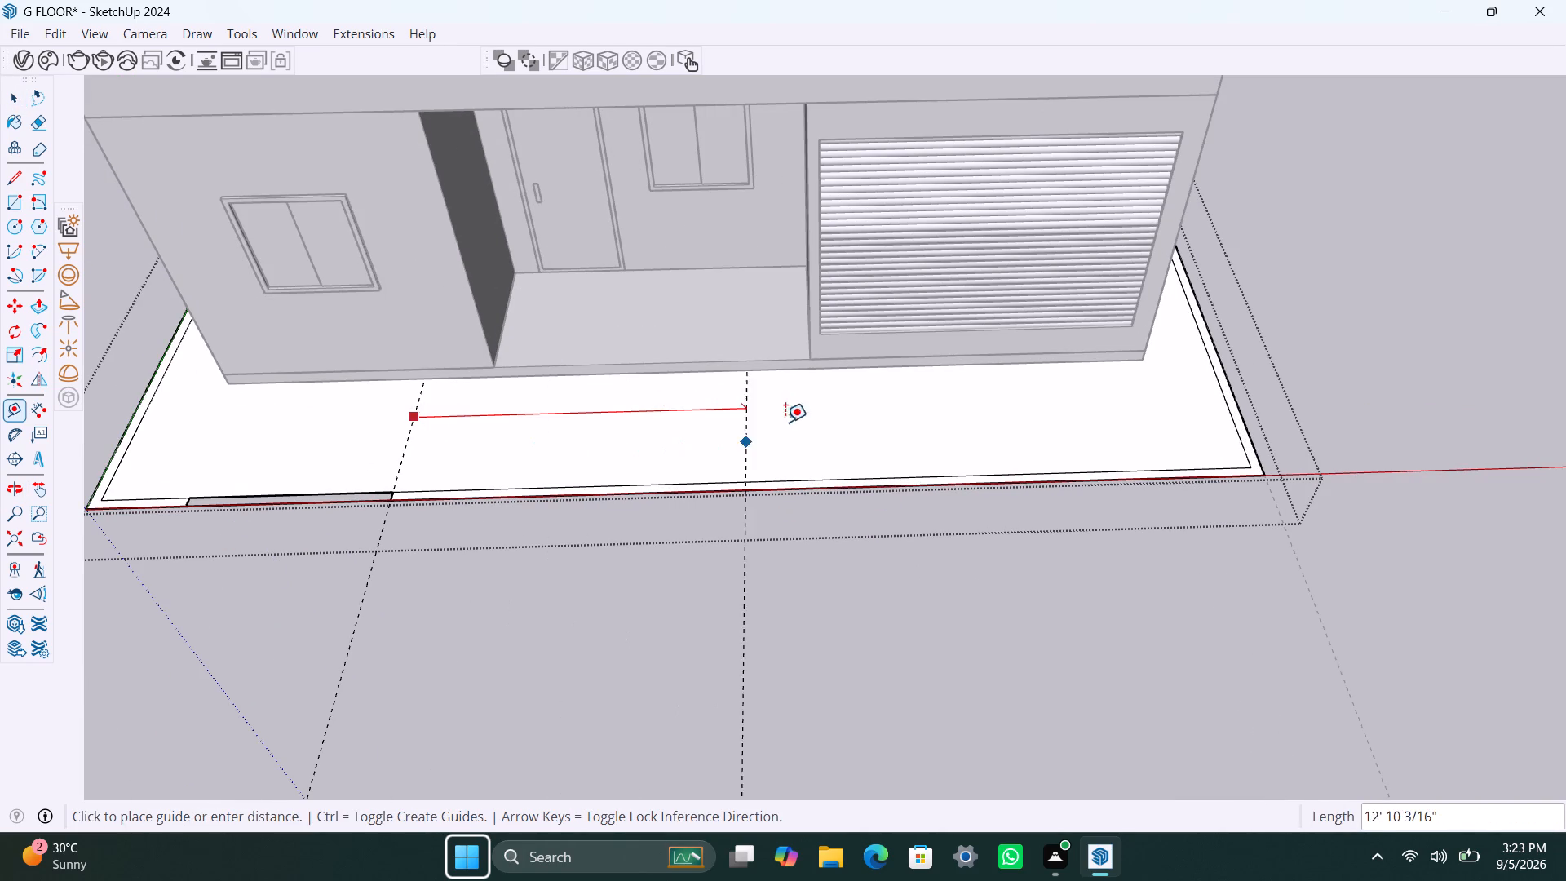
{"action": "left_click", "coordinate": [810, 383]}
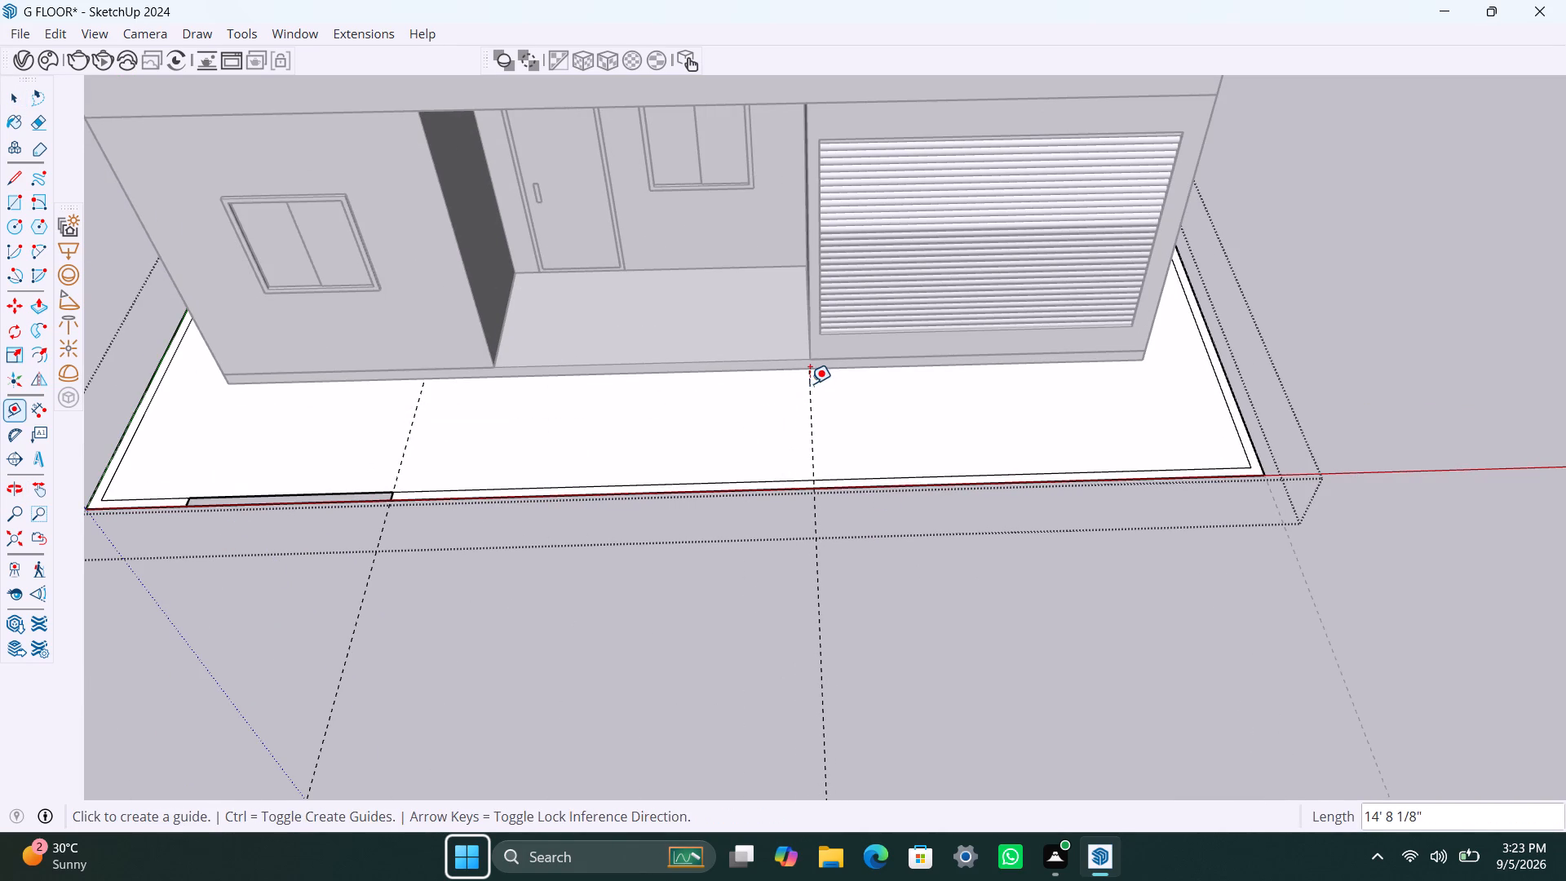
{"action": "key", "text": "space"}
Place a guide about 2' 6" in from the garage-side wall strip's inner edge, in line with the house's front corner.
{"action": "key", "text": "t"}
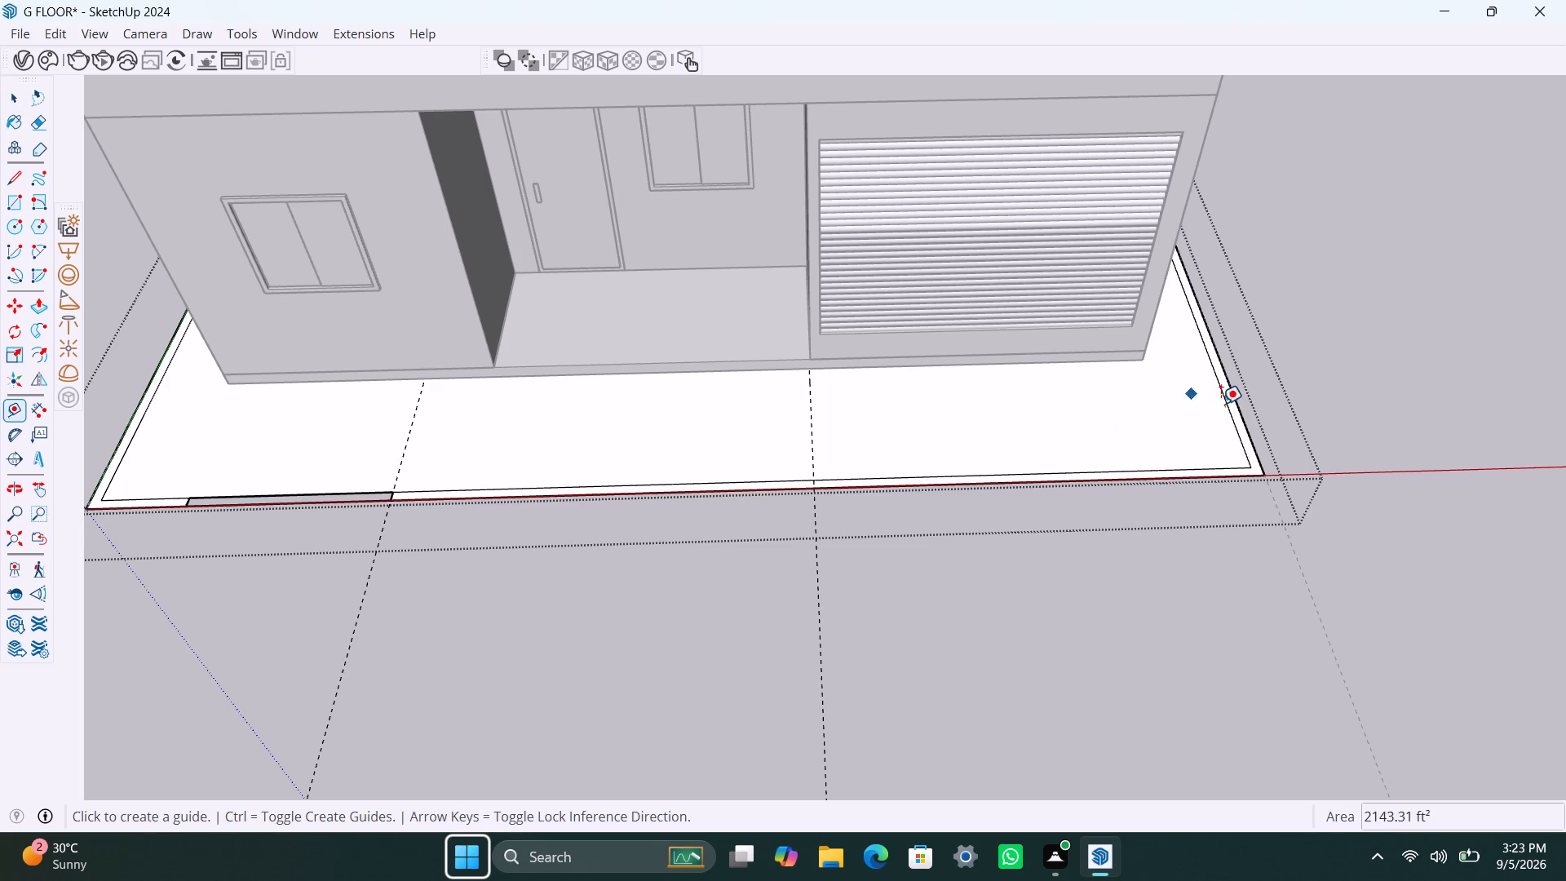
{"action": "left_click", "coordinate": [1241, 433]}
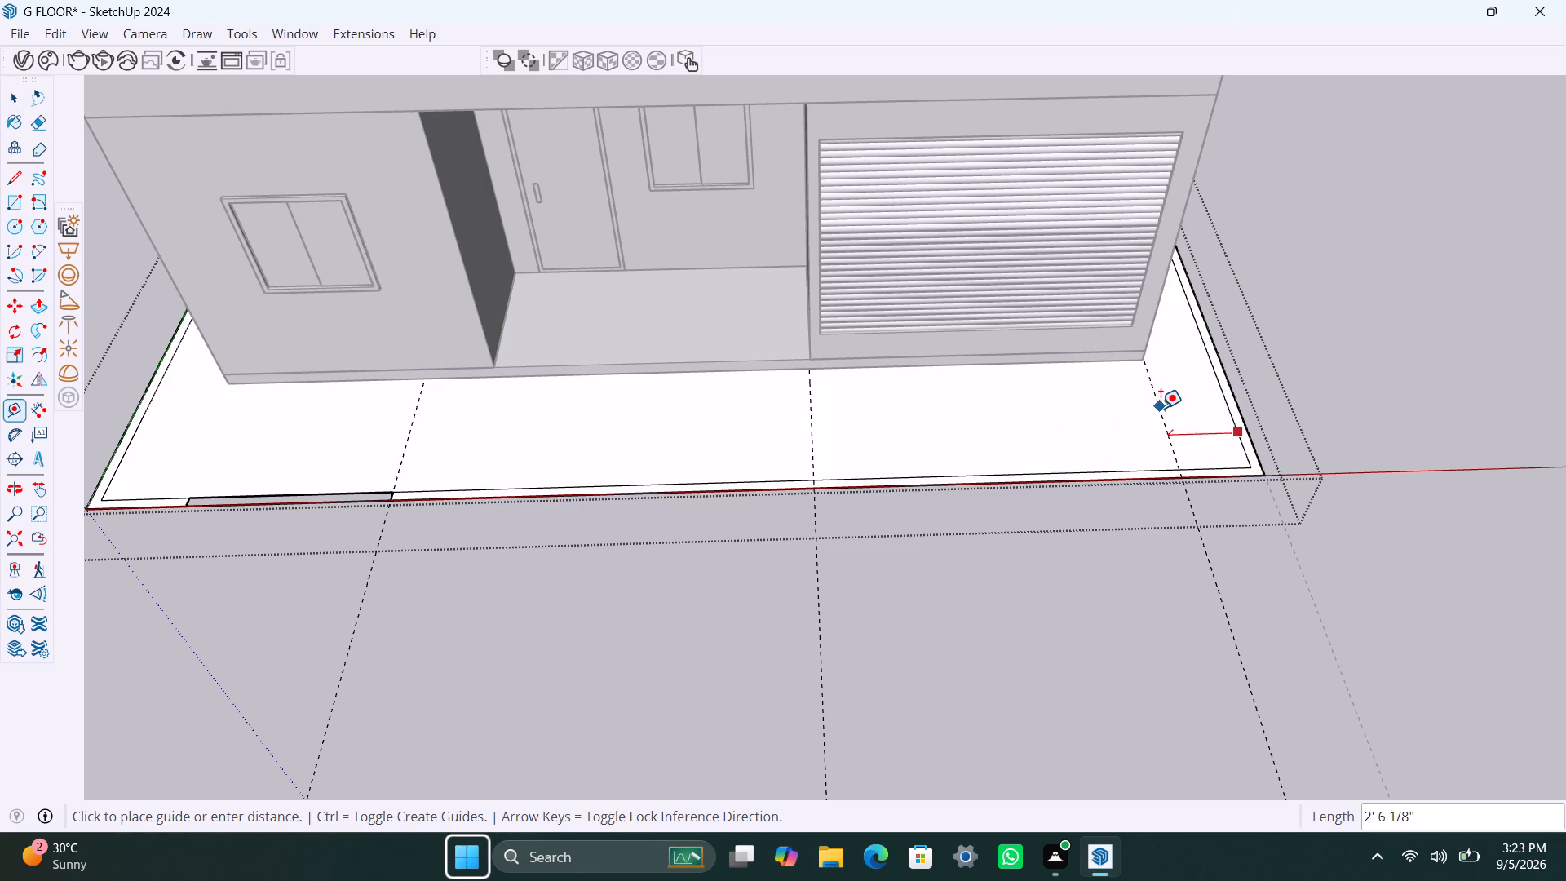
{"action": "left_click", "coordinate": [1159, 408]}
{"action": "key", "text": "space"}
Draw a line across the front wall strip at the guide in line with the house's garage-side corner.
{"action": "scroll", "coordinate": [1218, 481], "scroll_direction": "up", "scroll_amount": 2}
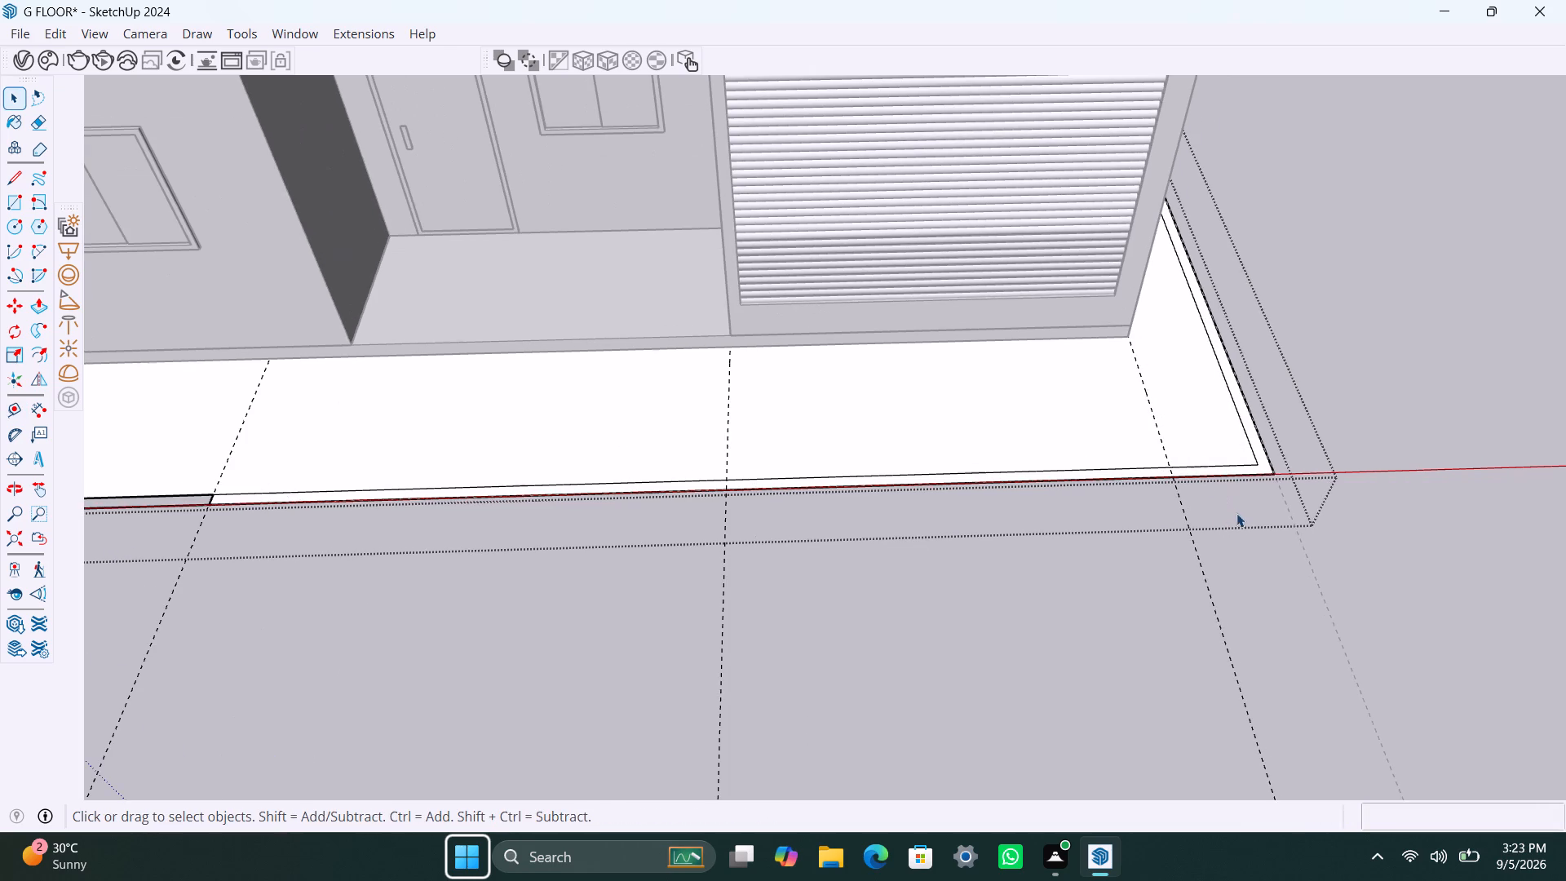
{"action": "middle_click_drag", "start_coordinate": [1229, 539], "coordinate": [1043, 587]}
{"action": "scroll", "coordinate": [1055, 560], "scroll_direction": "up", "scroll_amount": 6}
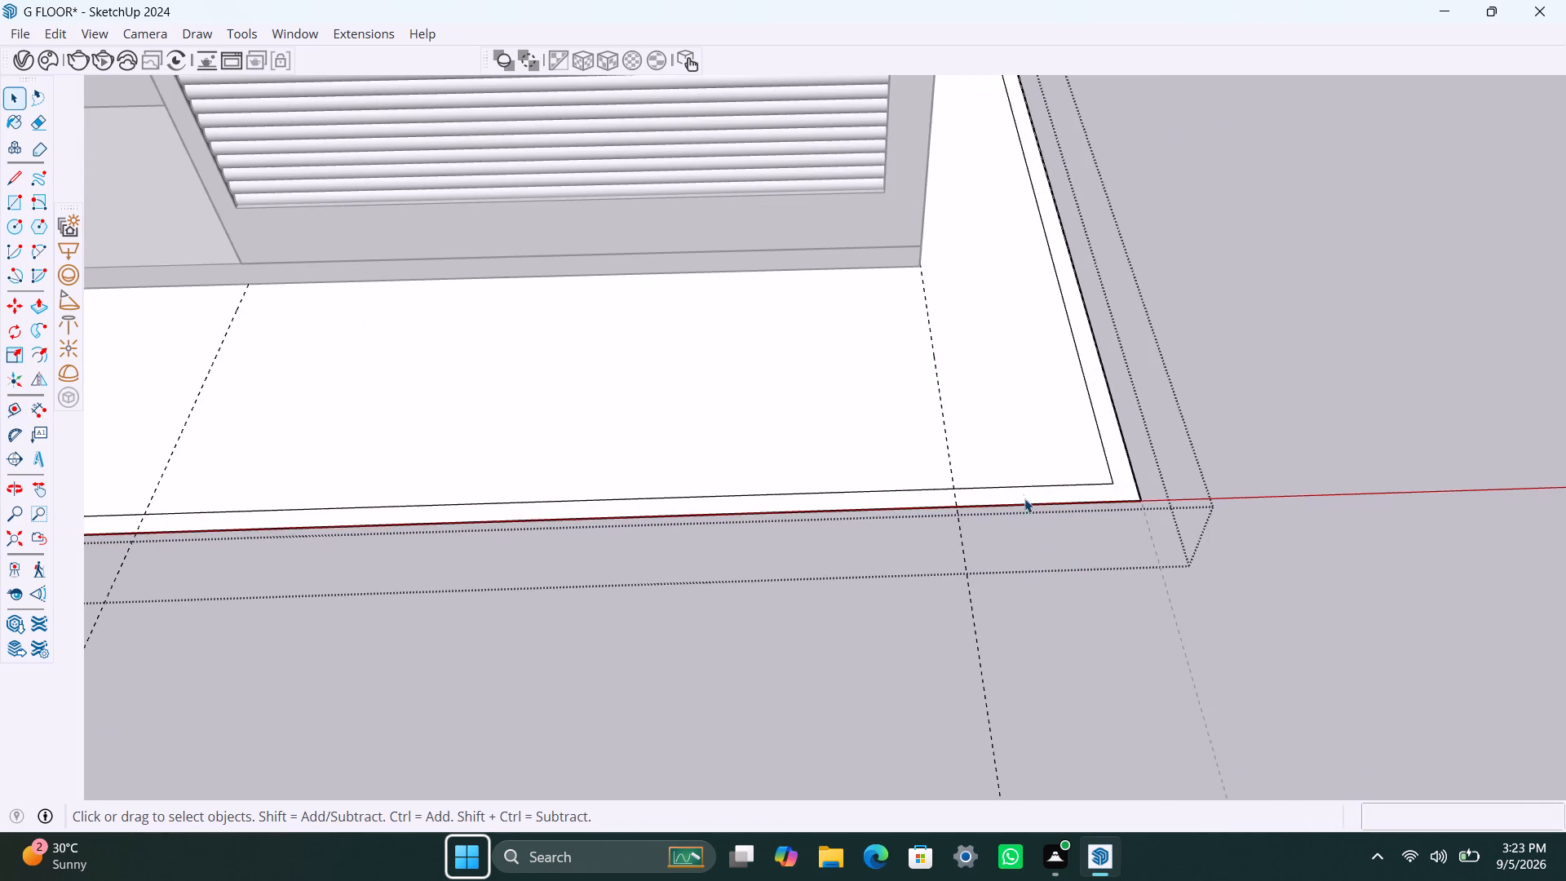
{"action": "left_click", "coordinate": [1023, 494]}
{"action": "key", "text": "l"}
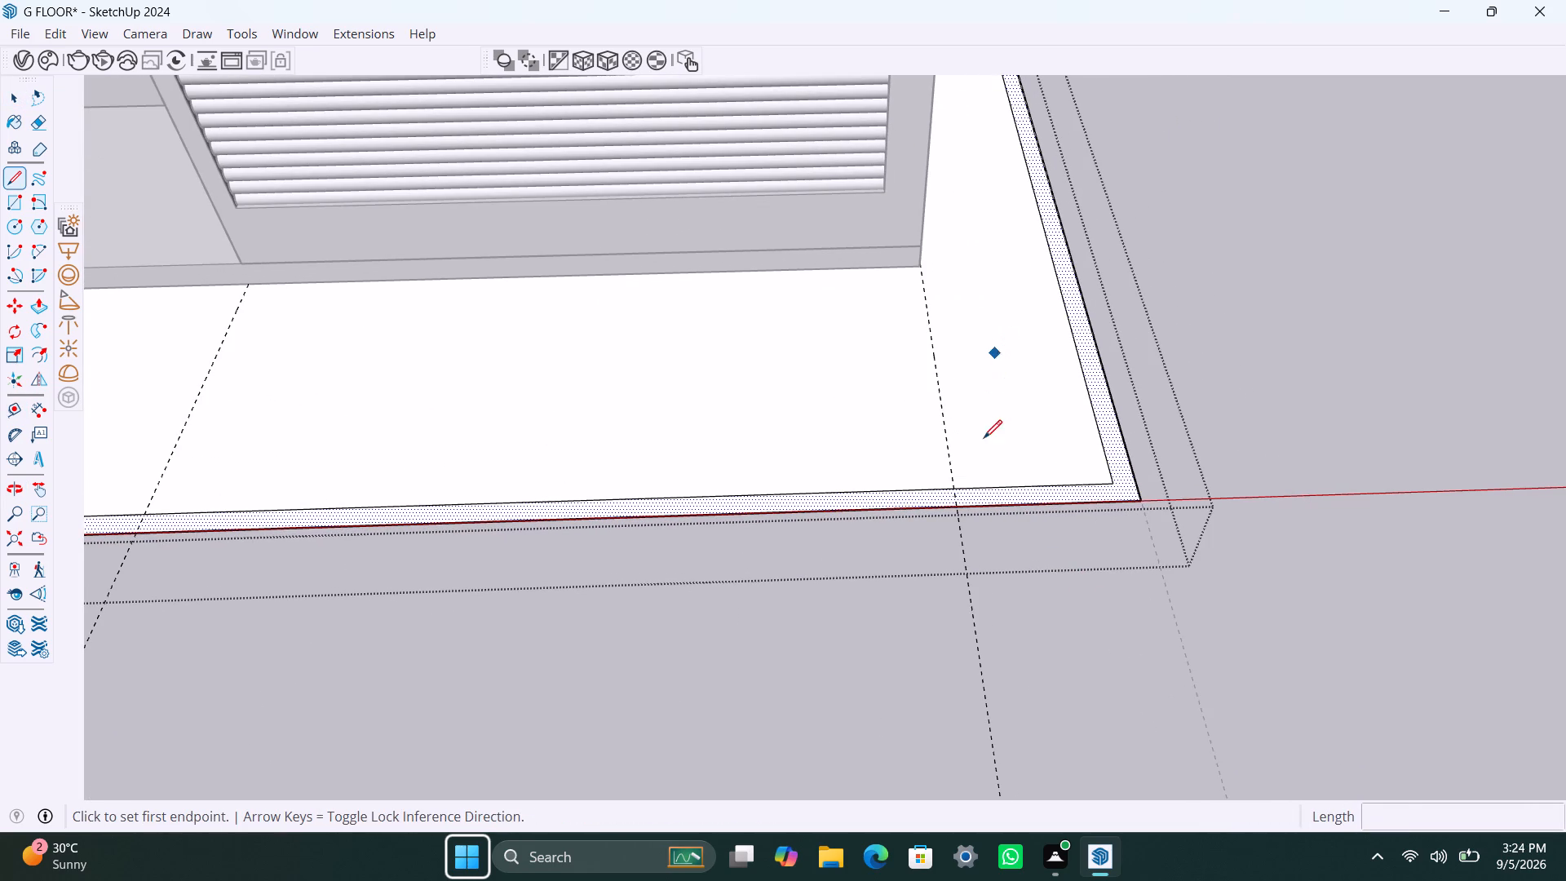
{"action": "left_click", "coordinate": [955, 486]}
{"action": "left_click", "coordinate": [958, 504]}
{"action": "key", "text": "space"}
Draw a line across the front wall strip at the guide in line with the garage's porch-side edge.
{"action": "scroll", "coordinate": [739, 505], "scroll_direction": "down", "scroll_amount": 2}
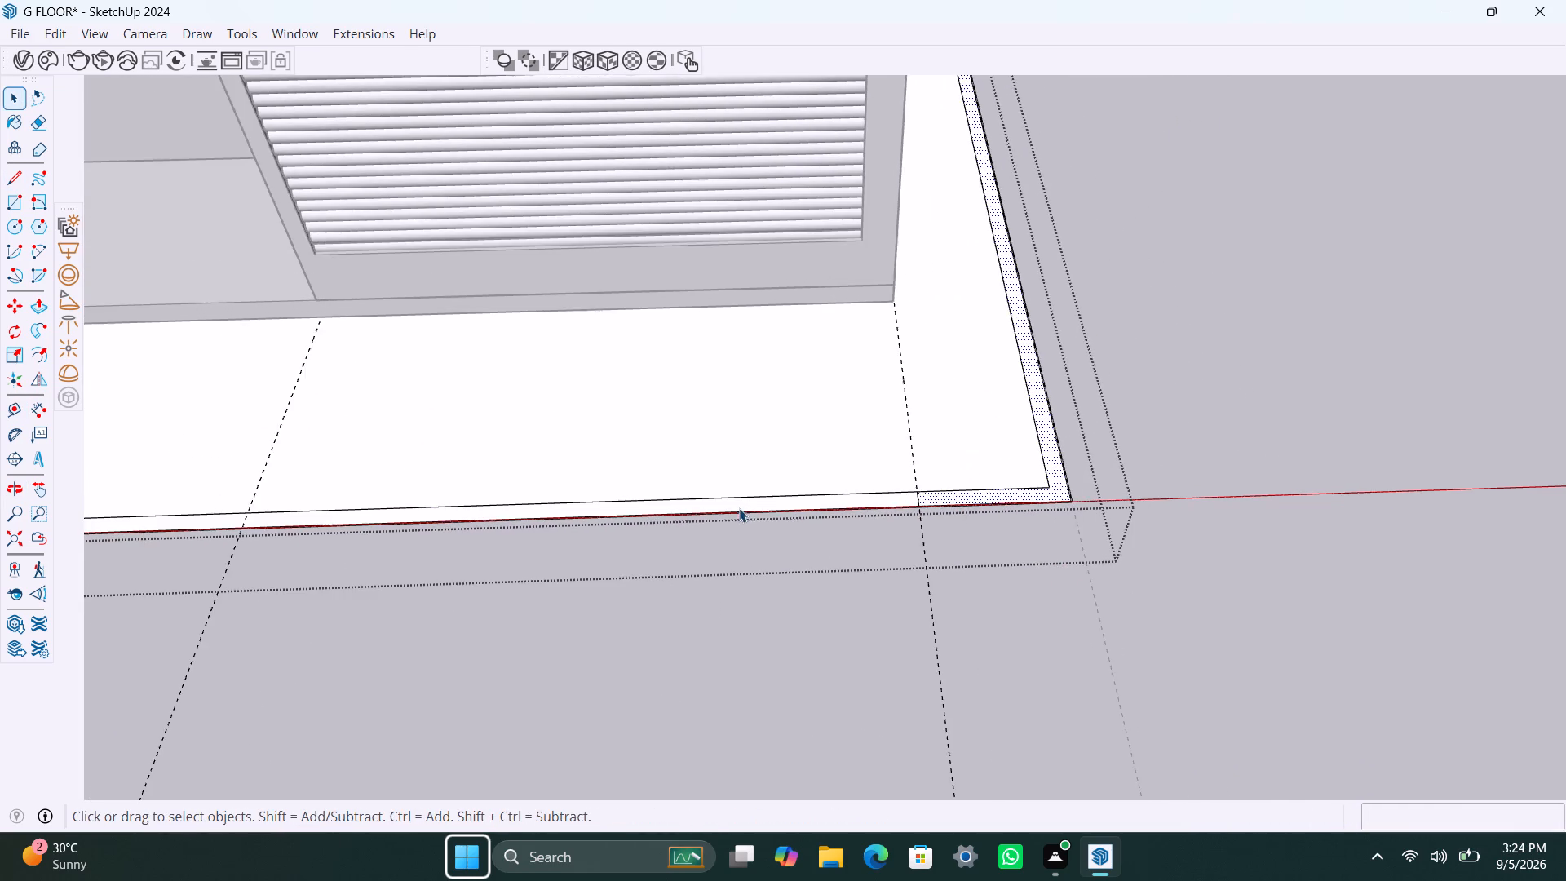
{"action": "middle_click_drag", "start_coordinate": [746, 511], "coordinate": [1015, 512]}
{"action": "key", "text": "l"}
{"action": "scroll", "coordinate": [542, 514], "scroll_direction": "up", "scroll_amount": 2}
{"action": "left_click", "coordinate": [515, 510]}
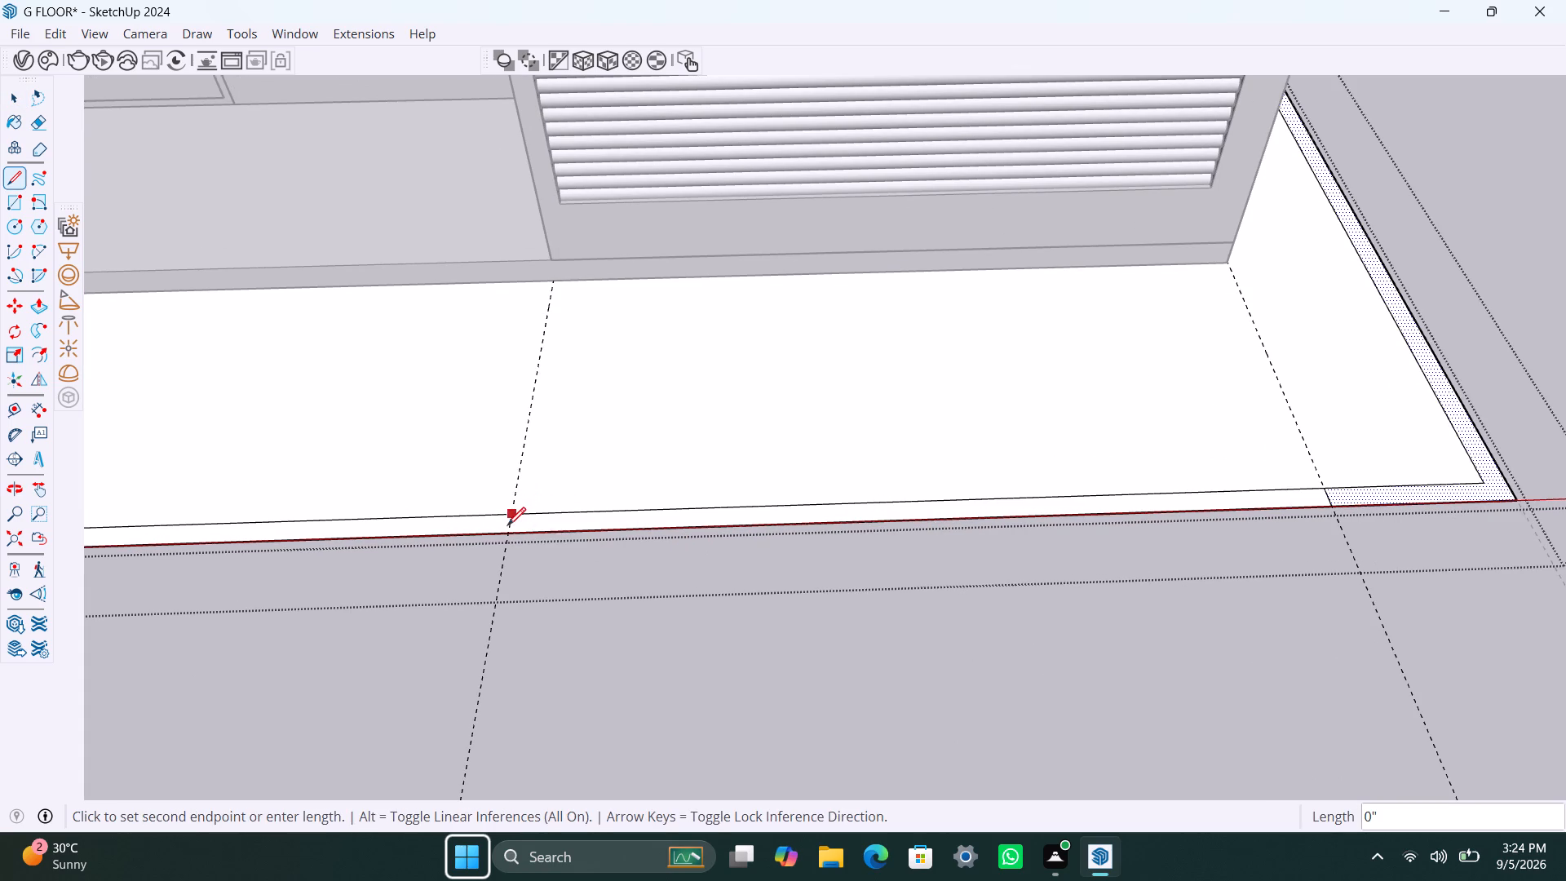
{"action": "left_click", "coordinate": [507, 531]}
{"action": "key", "text": "space"}
Delete the front strip face between the two new lines to open the gap in front of the garage.
{"action": "scroll", "coordinate": [669, 504], "scroll_direction": "down", "scroll_amount": 12}
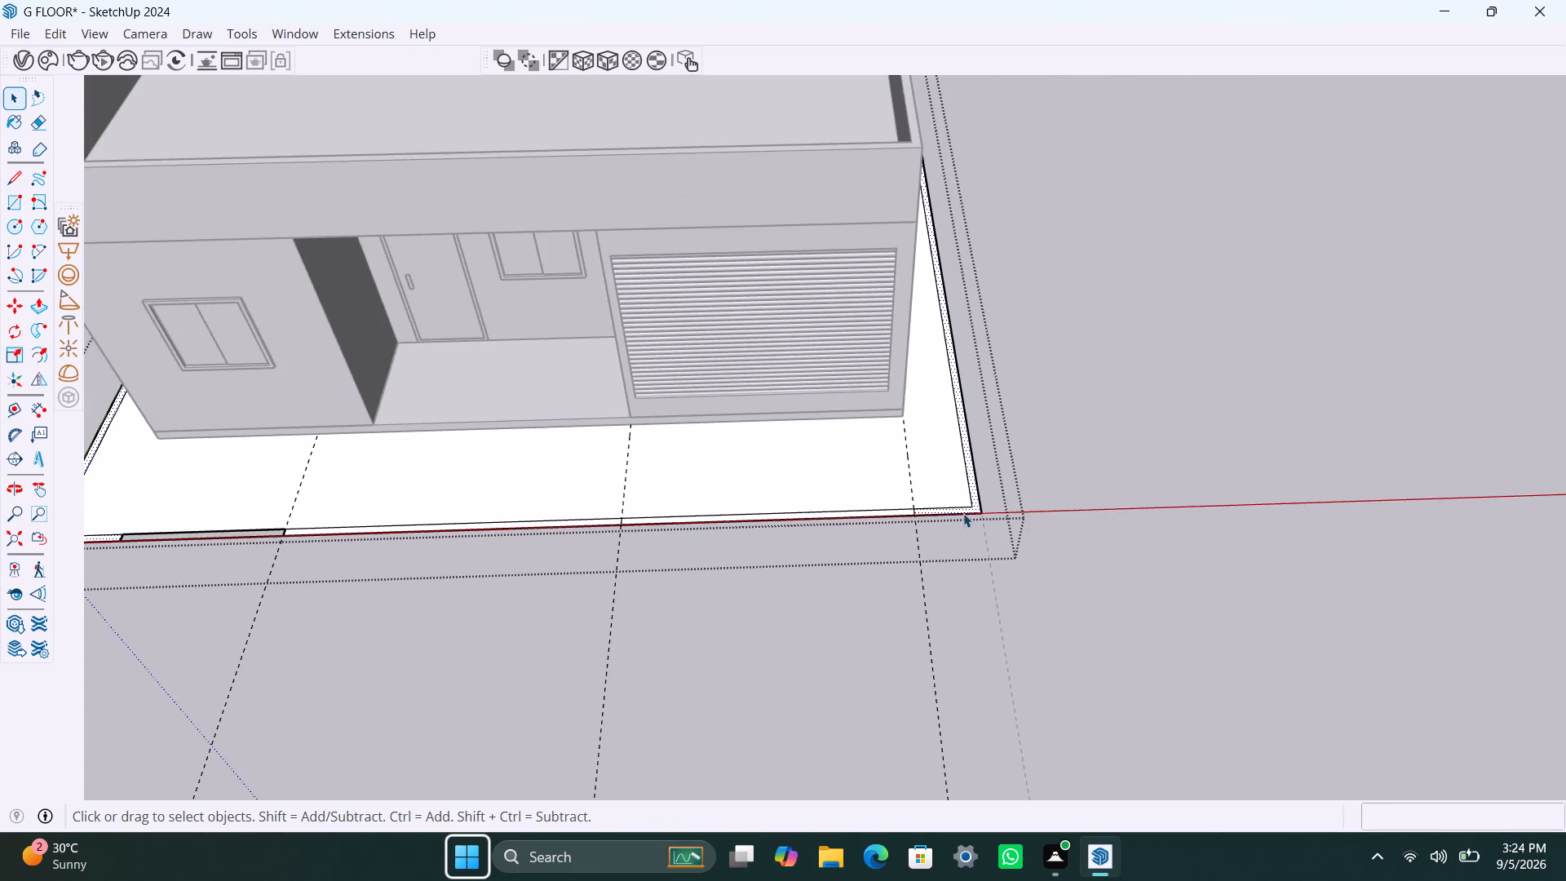
{"action": "scroll", "coordinate": [963, 513], "scroll_direction": "up", "scroll_amount": 3}
{"action": "scroll", "coordinate": [938, 525], "scroll_direction": "down", "scroll_amount": 5}
{"action": "scroll", "coordinate": [719, 533], "scroll_direction": "up", "scroll_amount": 2}
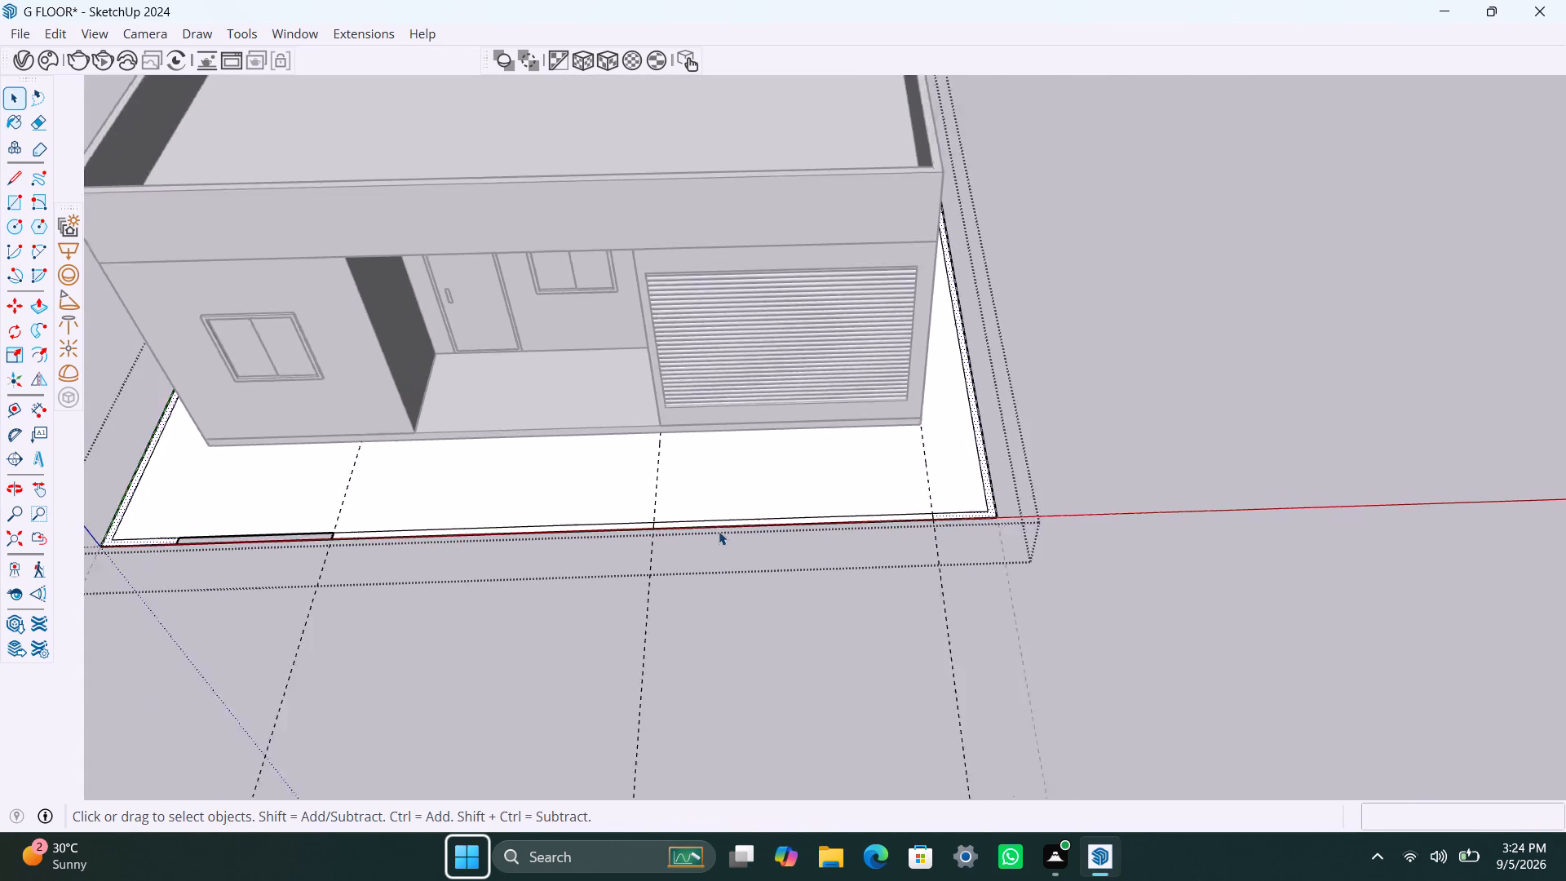
{"action": "scroll", "coordinate": [719, 531], "scroll_direction": "up", "scroll_amount": 5}
{"action": "left_click", "coordinate": [722, 517]}
{"action": "left_click", "coordinate": [725, 520]}
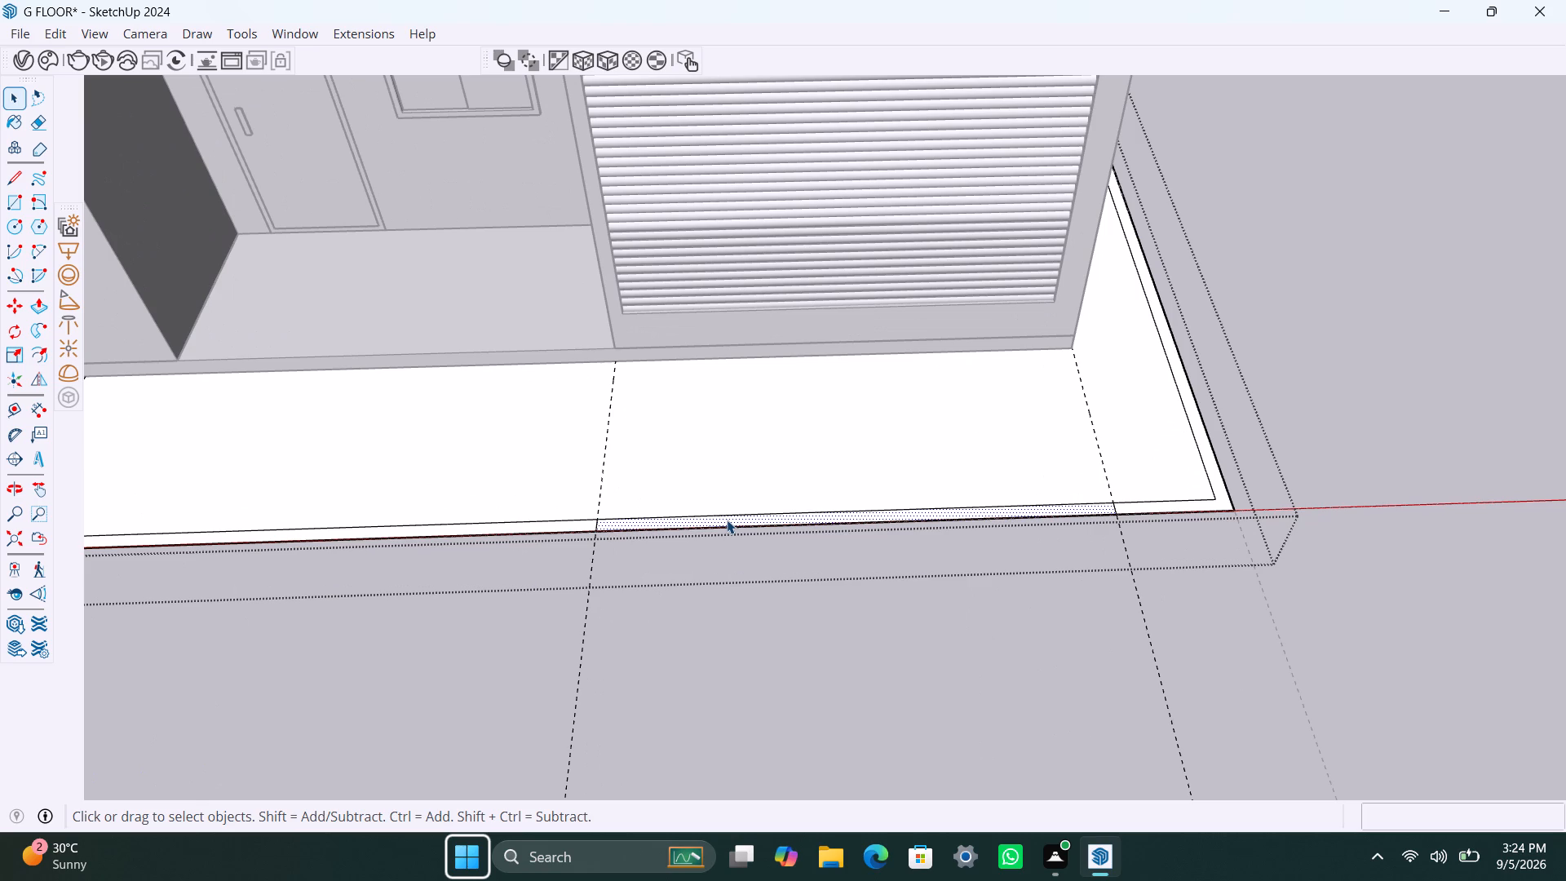
{"action": "key", "text": "Delete"}
Push/Pull the front wall strip between the two openings up 7'.
{"action": "scroll", "coordinate": [548, 529], "scroll_direction": "up", "scroll_amount": 2}
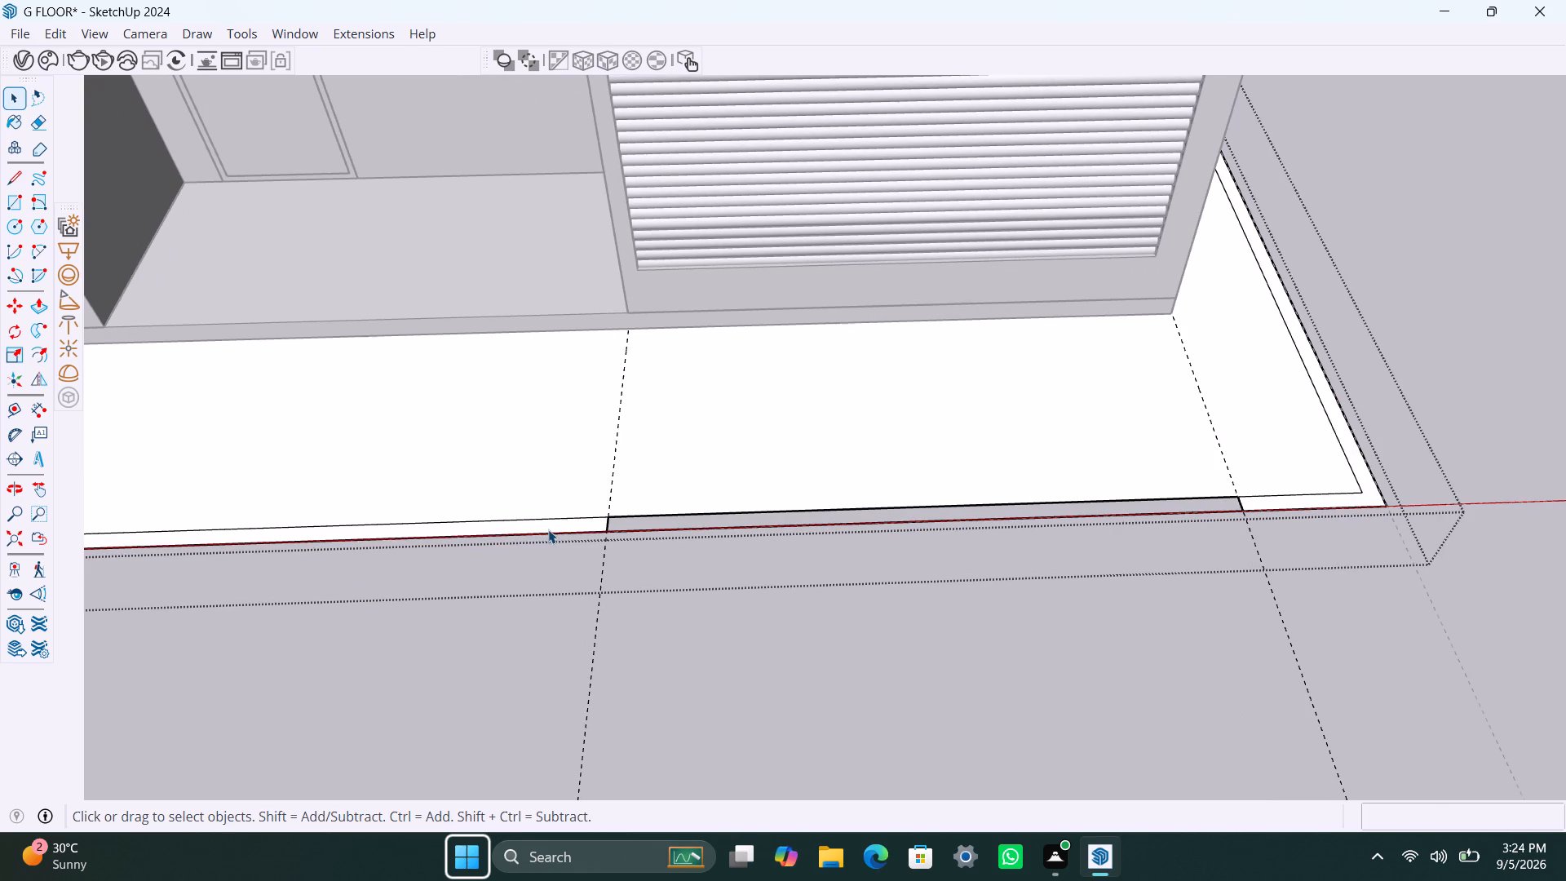
{"action": "left_click", "coordinate": [547, 529]}
{"action": "key", "text": "p"}
{"action": "left_click", "coordinate": [547, 529]}
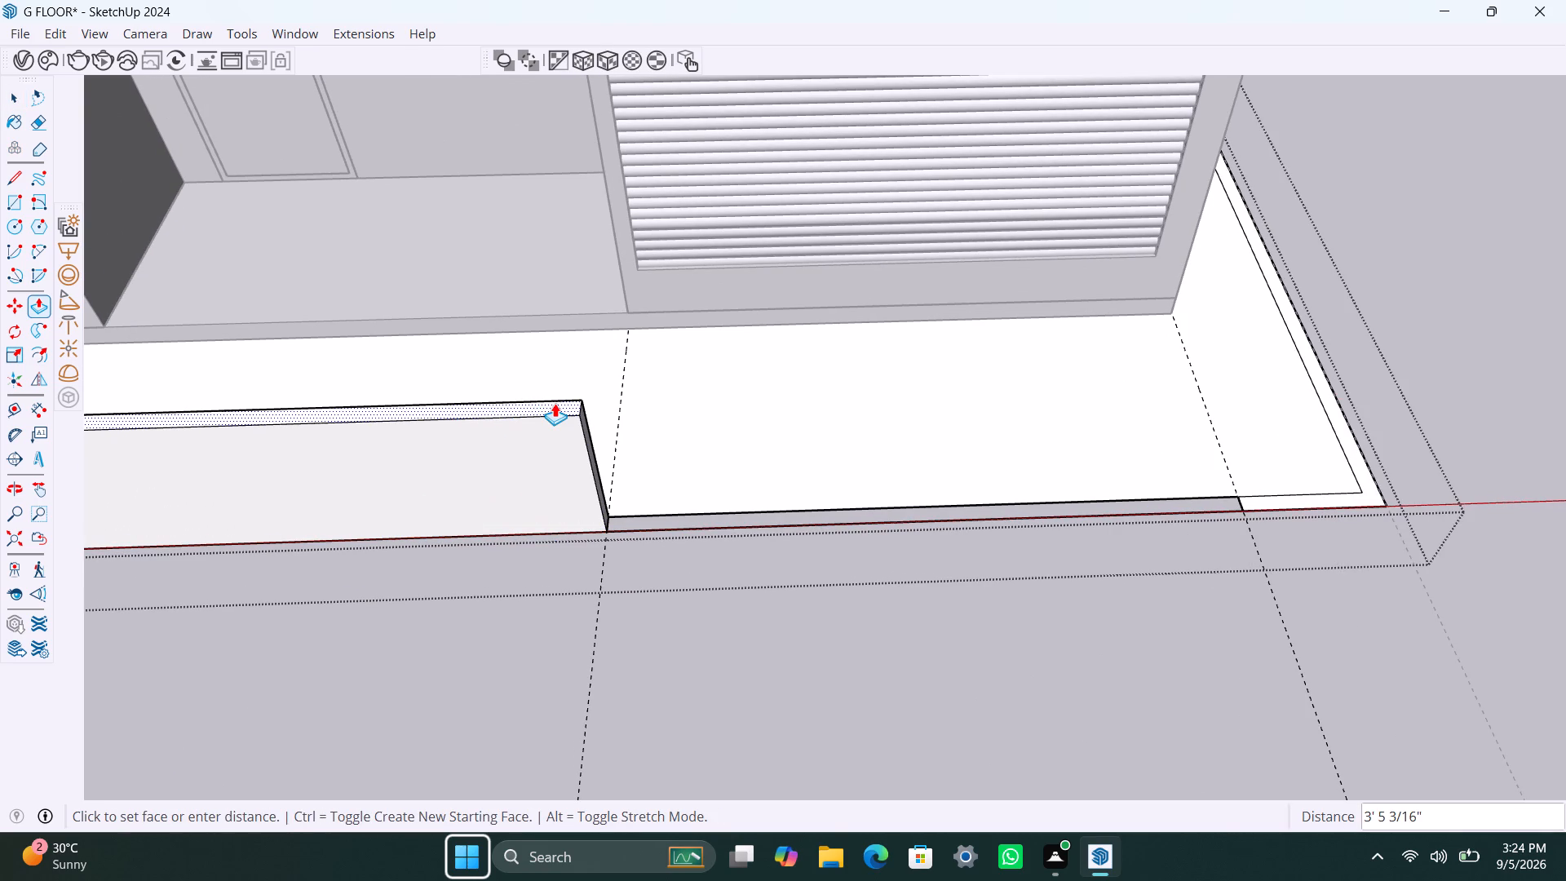
{"action": "scroll", "coordinate": [555, 410], "scroll_direction": "down", "scroll_amount": 7}
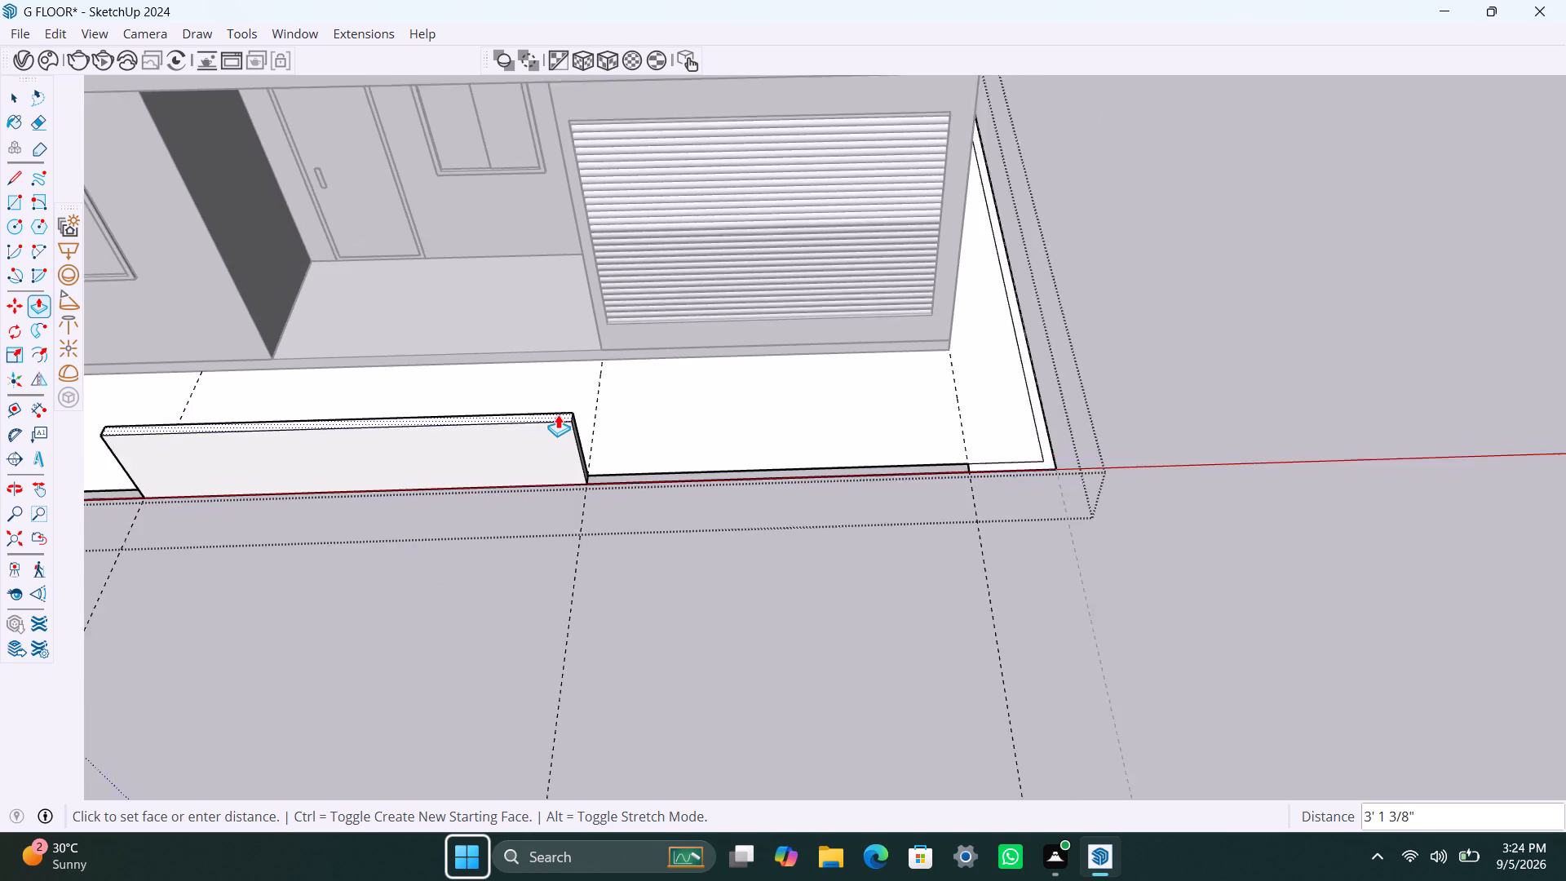
{"action": "type", "text": "7'"}
{"action": "key", "text": "Return"}
{"action": "key", "text": "space"}
Push/Pull the remaining wall strip around the sides and back of the plot up 7'.
{"action": "scroll", "coordinate": [582, 377], "scroll_direction": "down", "scroll_amount": 9}
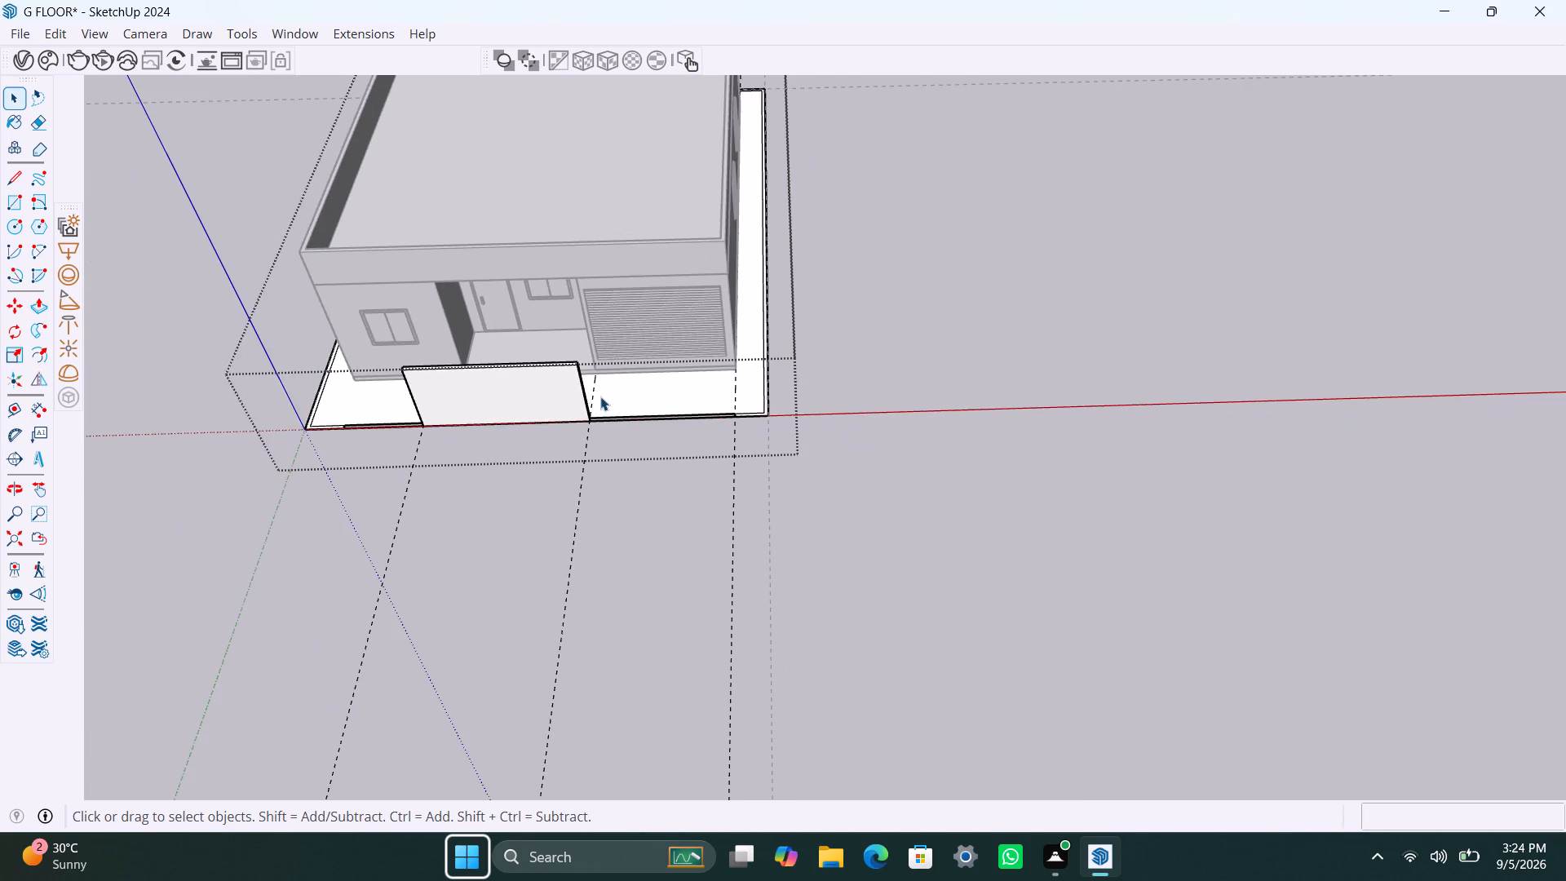
{"action": "middle_click_drag", "start_coordinate": [610, 396], "coordinate": [875, 438]}
{"action": "scroll", "coordinate": [706, 423], "scroll_direction": "up", "scroll_amount": 2}
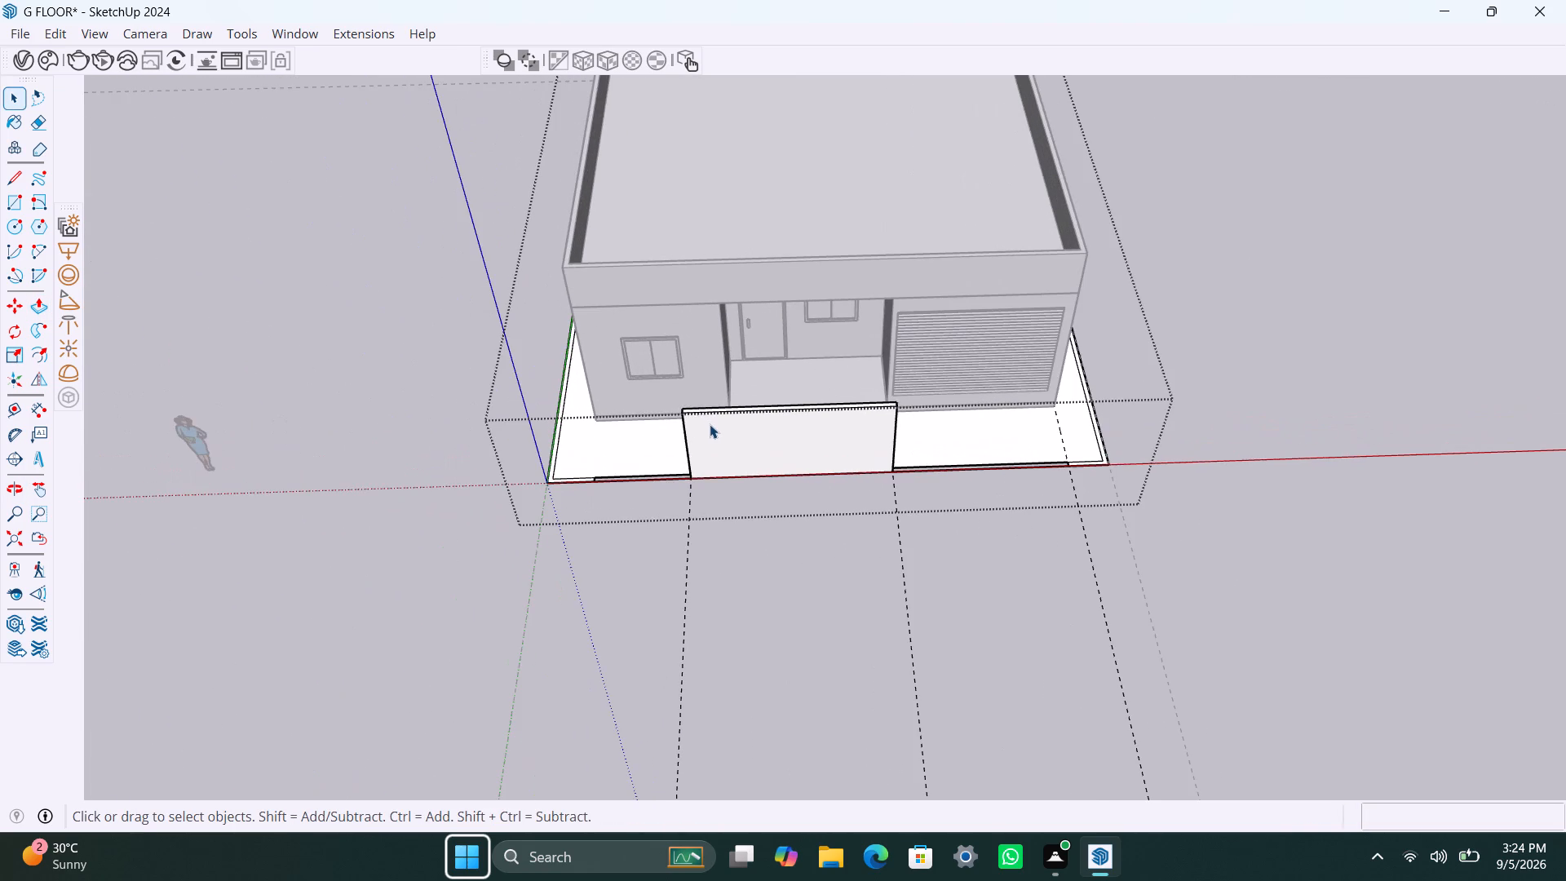
{"action": "scroll", "coordinate": [710, 424], "scroll_direction": "down", "scroll_amount": 2}
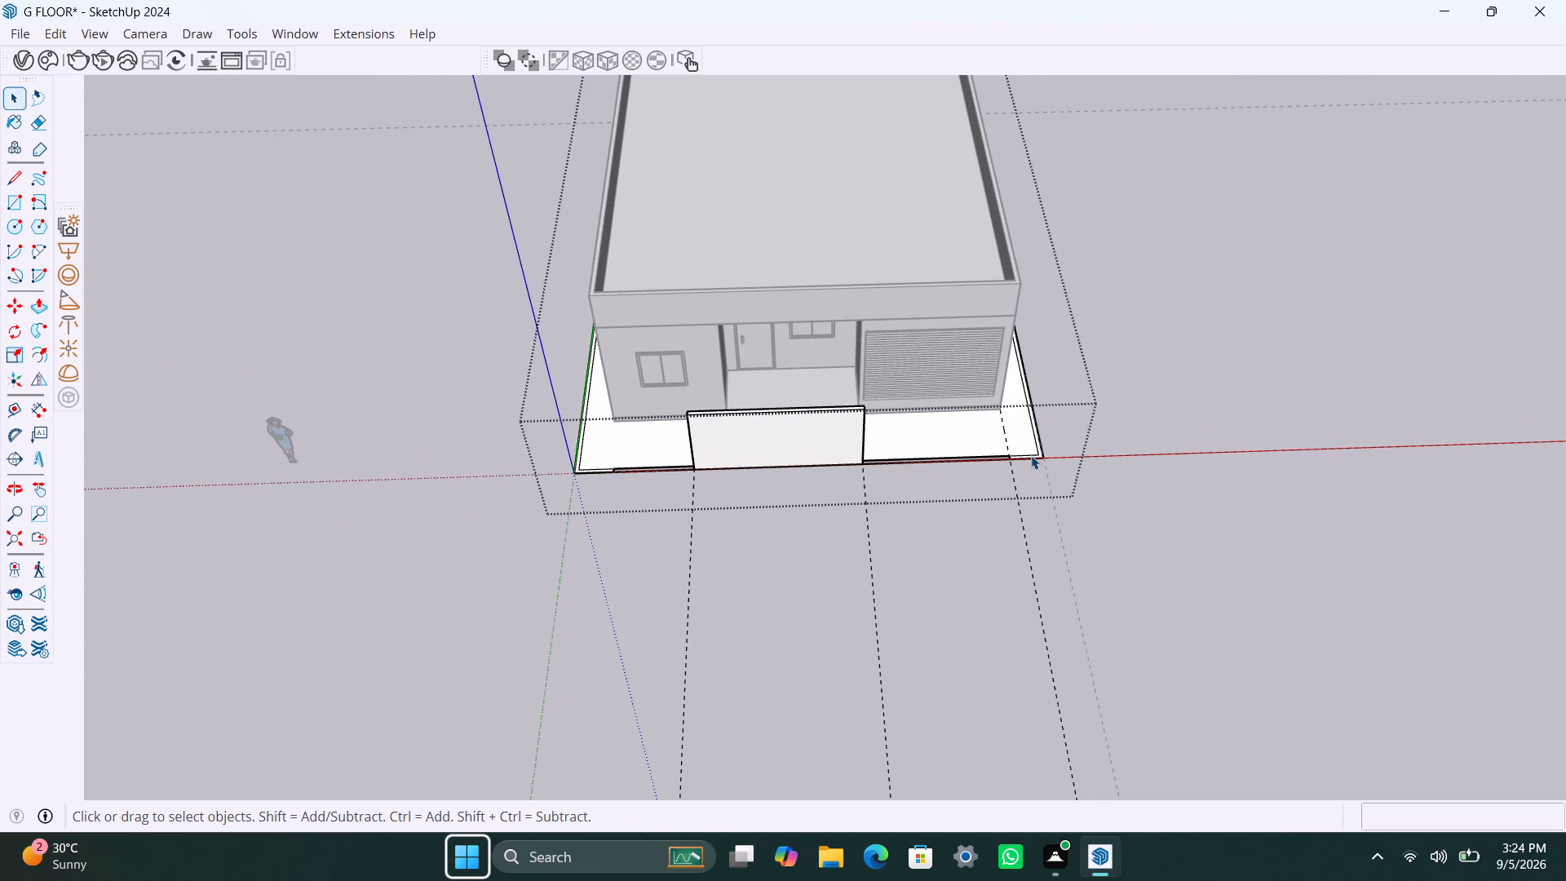
{"action": "scroll", "coordinate": [1028, 467], "scroll_direction": "up", "scroll_amount": 7}
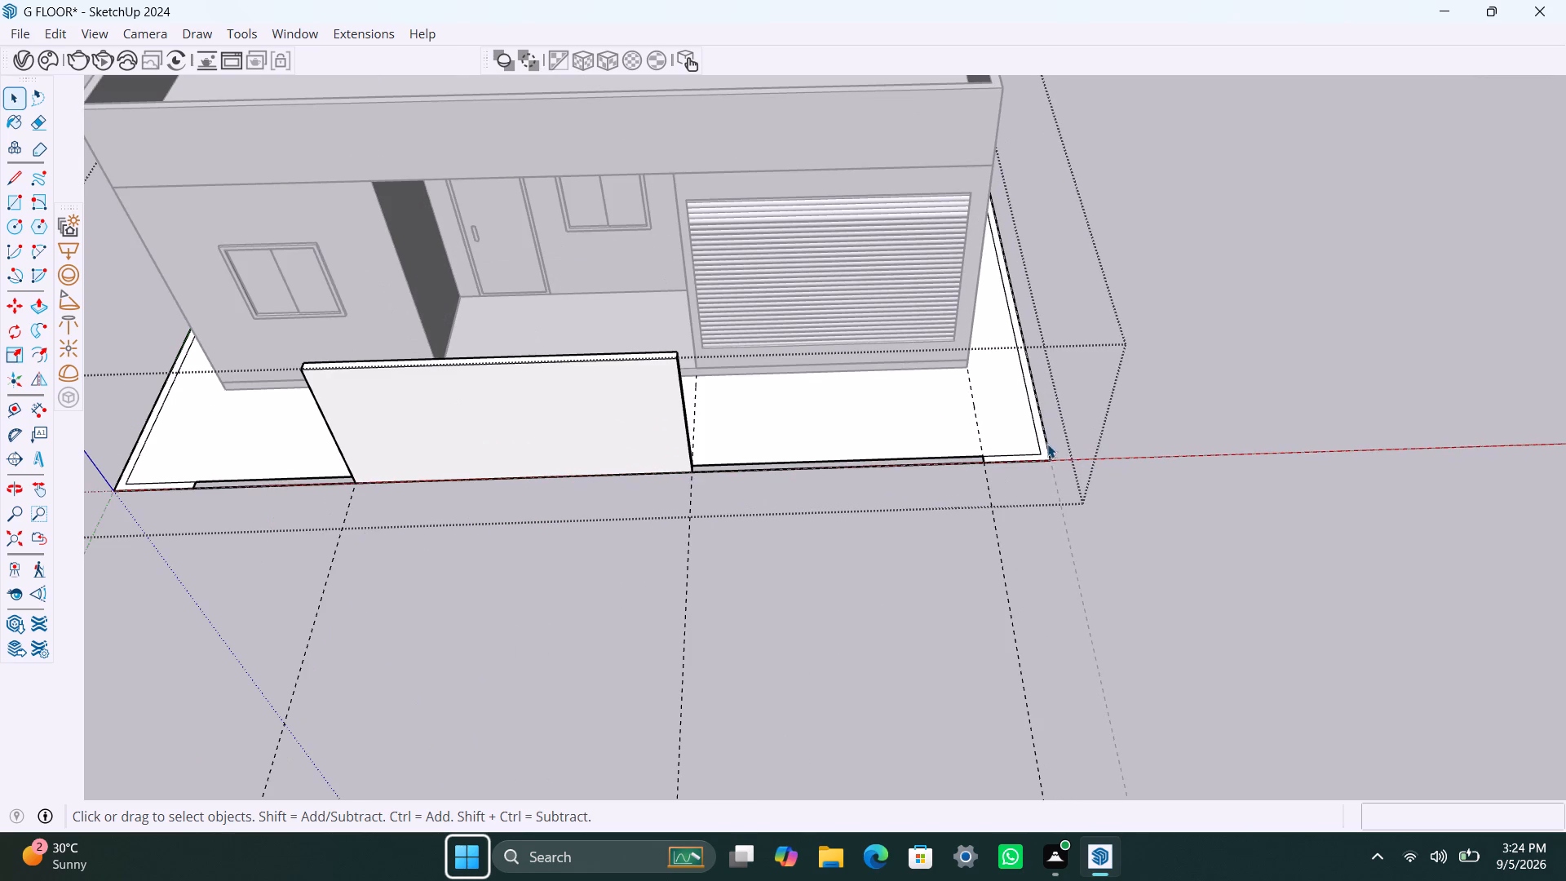
{"action": "scroll", "coordinate": [1042, 428], "scroll_direction": "up", "scroll_amount": 4}
{"action": "left_click", "coordinate": [1042, 436]}
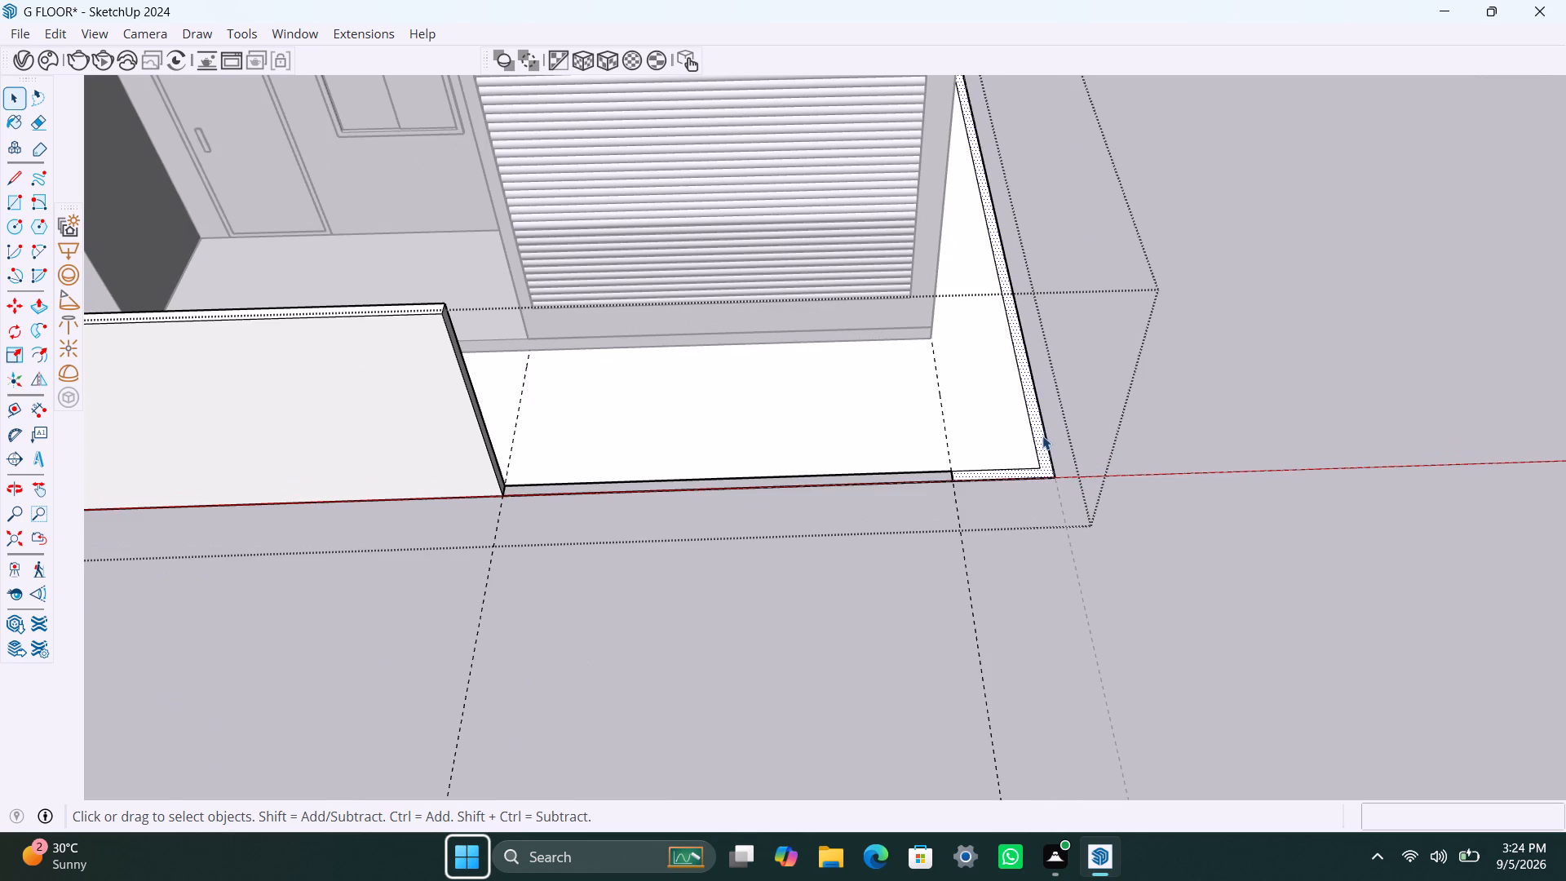
{"action": "key", "text": "p"}
{"action": "left_click", "coordinate": [1042, 436]}
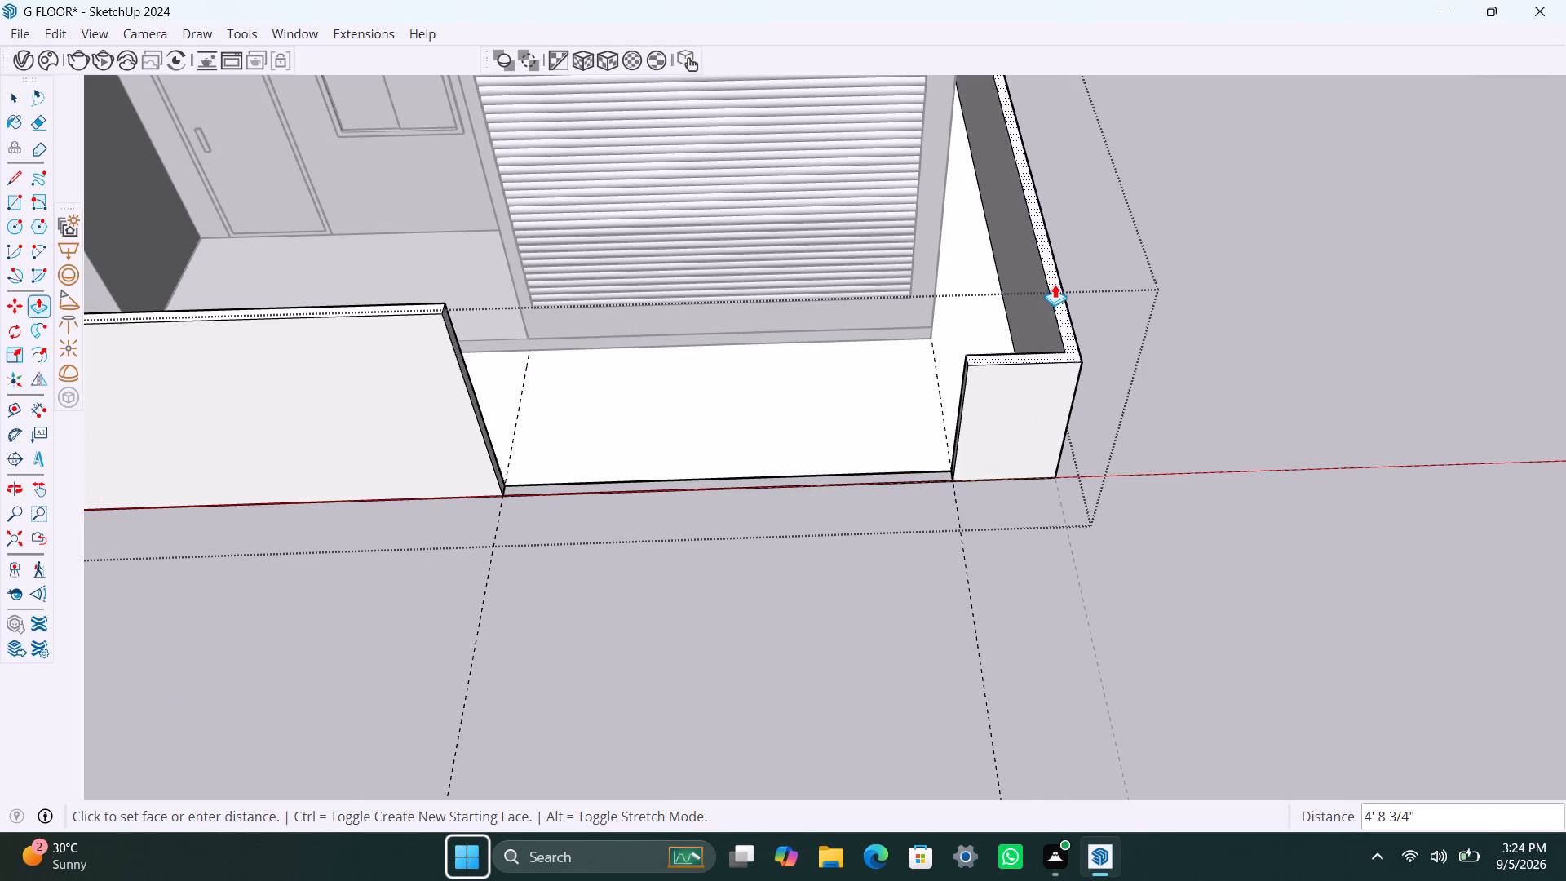
{"action": "type", "text": "7'"}
{"action": "key", "text": "Return"}
{"action": "key", "text": "space"}
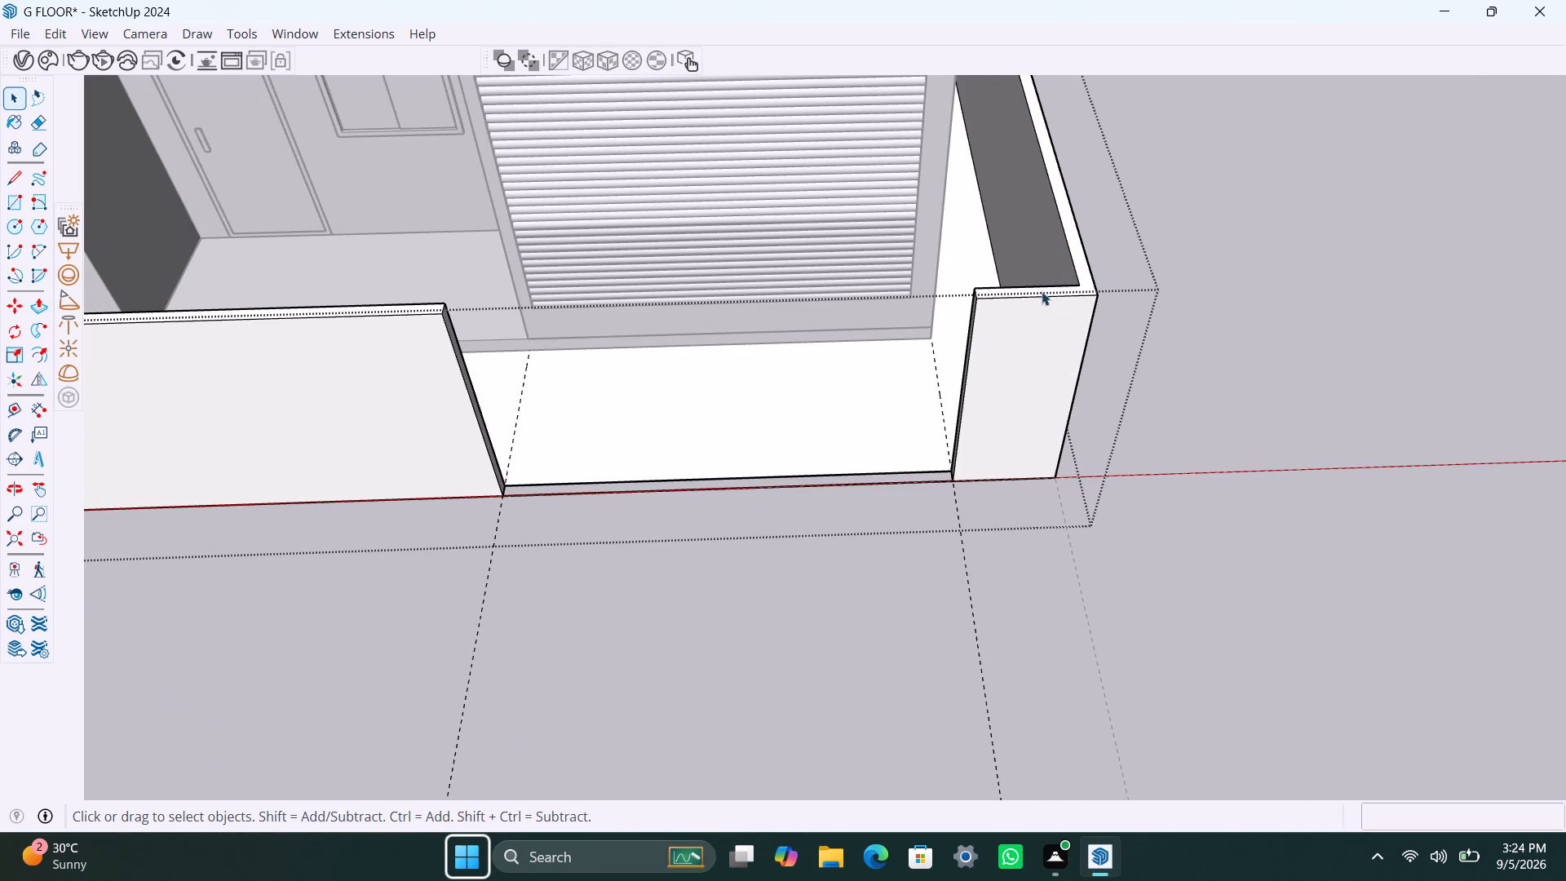
{"action": "scroll", "coordinate": [982, 545], "scroll_direction": "down", "scroll_amount": 13}
{"action": "middle_click_drag", "start_coordinate": [796, 587], "coordinate": [1104, 590]}
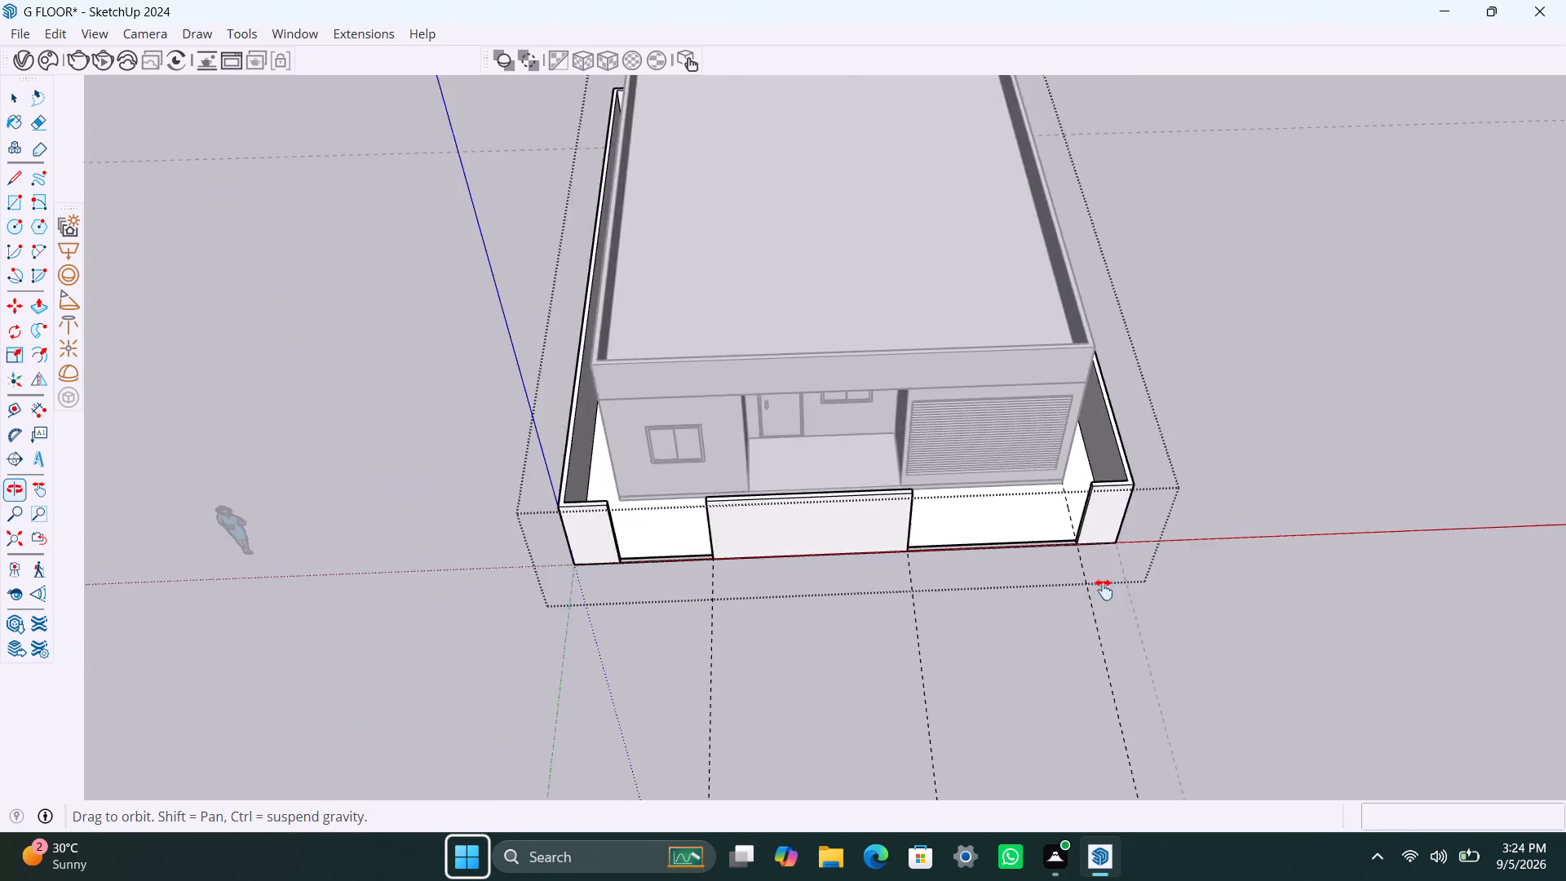
Examine the raised front compound wall and its two openings against the house front.
{"action": "middle_click_drag", "start_coordinate": [1104, 590], "coordinate": [1177, 588]}
{"action": "scroll", "coordinate": [911, 538], "scroll_direction": "up", "scroll_amount": 4}
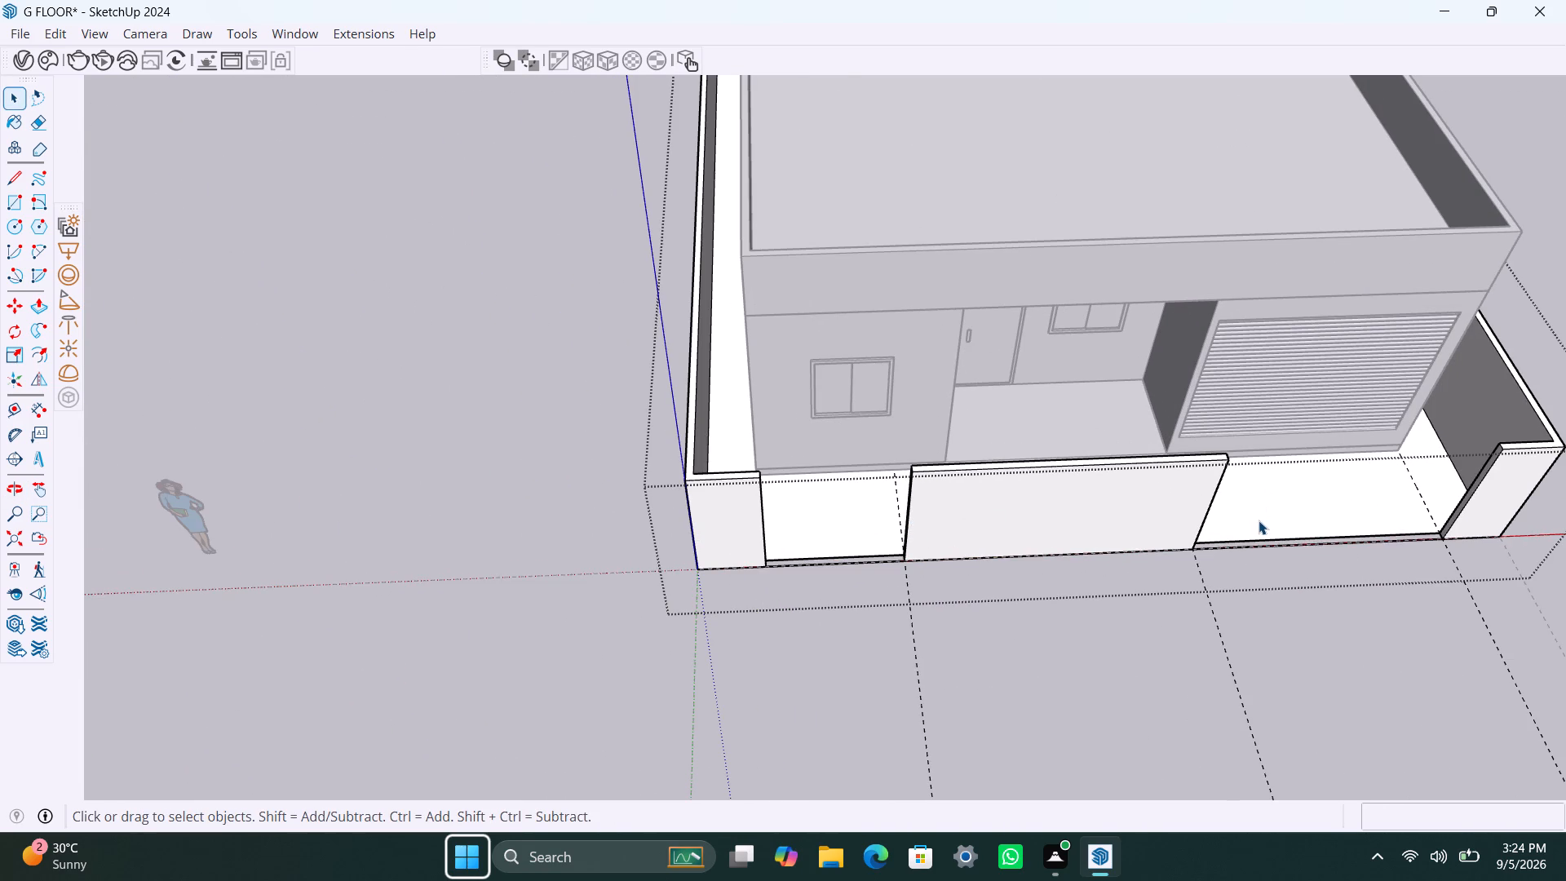
{"action": "scroll", "coordinate": [1252, 538], "scroll_direction": "down", "scroll_amount": 3}
{"action": "middle_click_drag", "start_coordinate": [1254, 562], "coordinate": [934, 549], "text": "shift"}
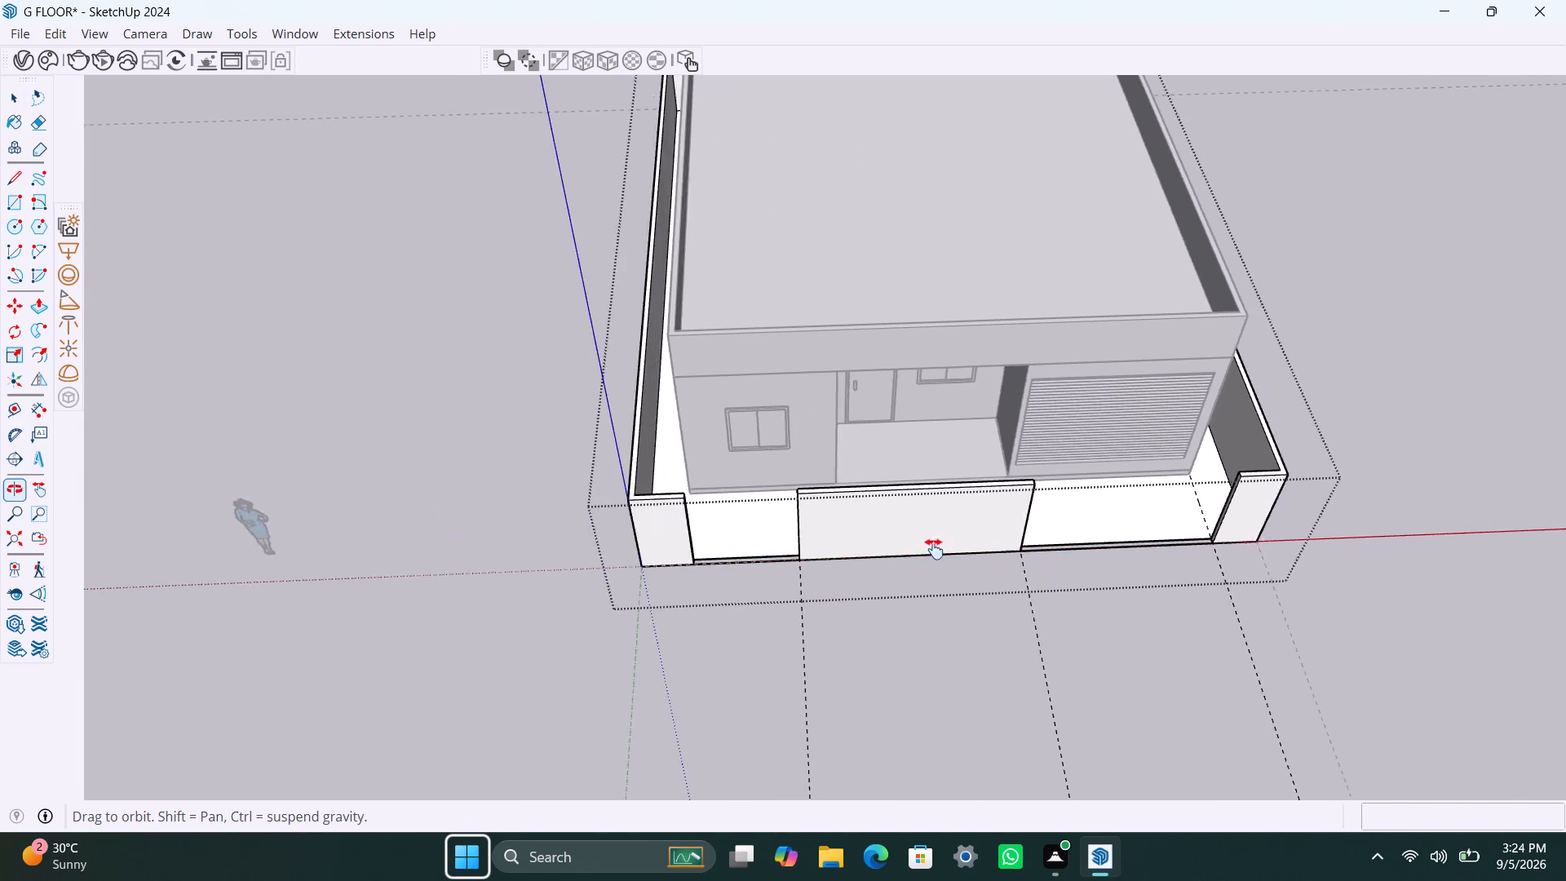
{"action": "middle_click_drag", "start_coordinate": [934, 549], "coordinate": [923, 547], "text": "shift"}
{"action": "scroll", "coordinate": [1069, 516], "scroll_direction": "up", "scroll_amount": 7}
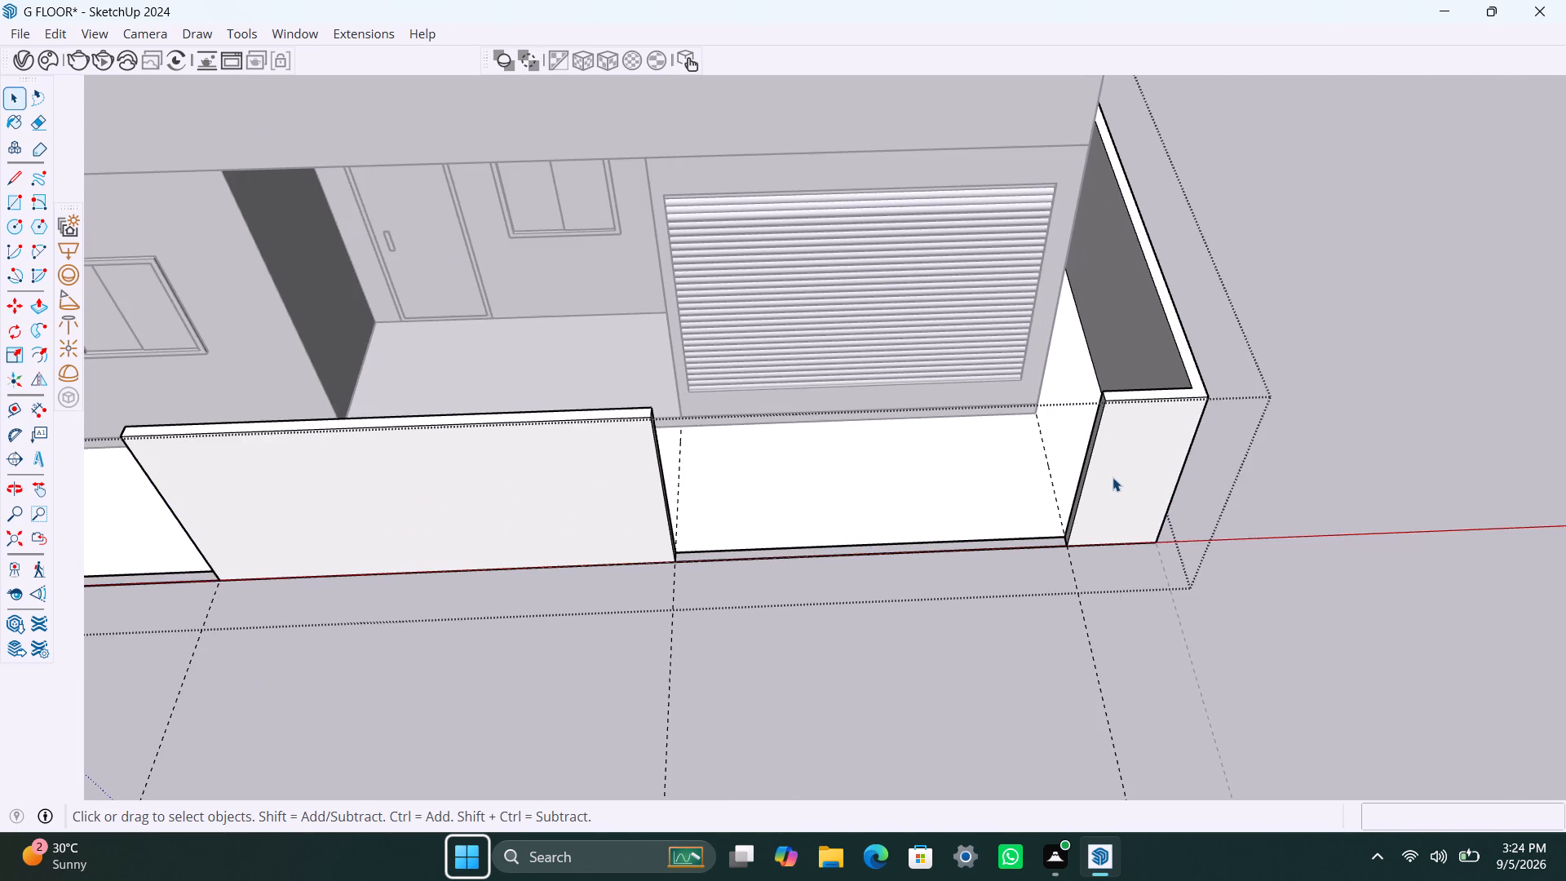
{"action": "scroll", "coordinate": [1113, 477], "scroll_direction": "down", "scroll_amount": 3}
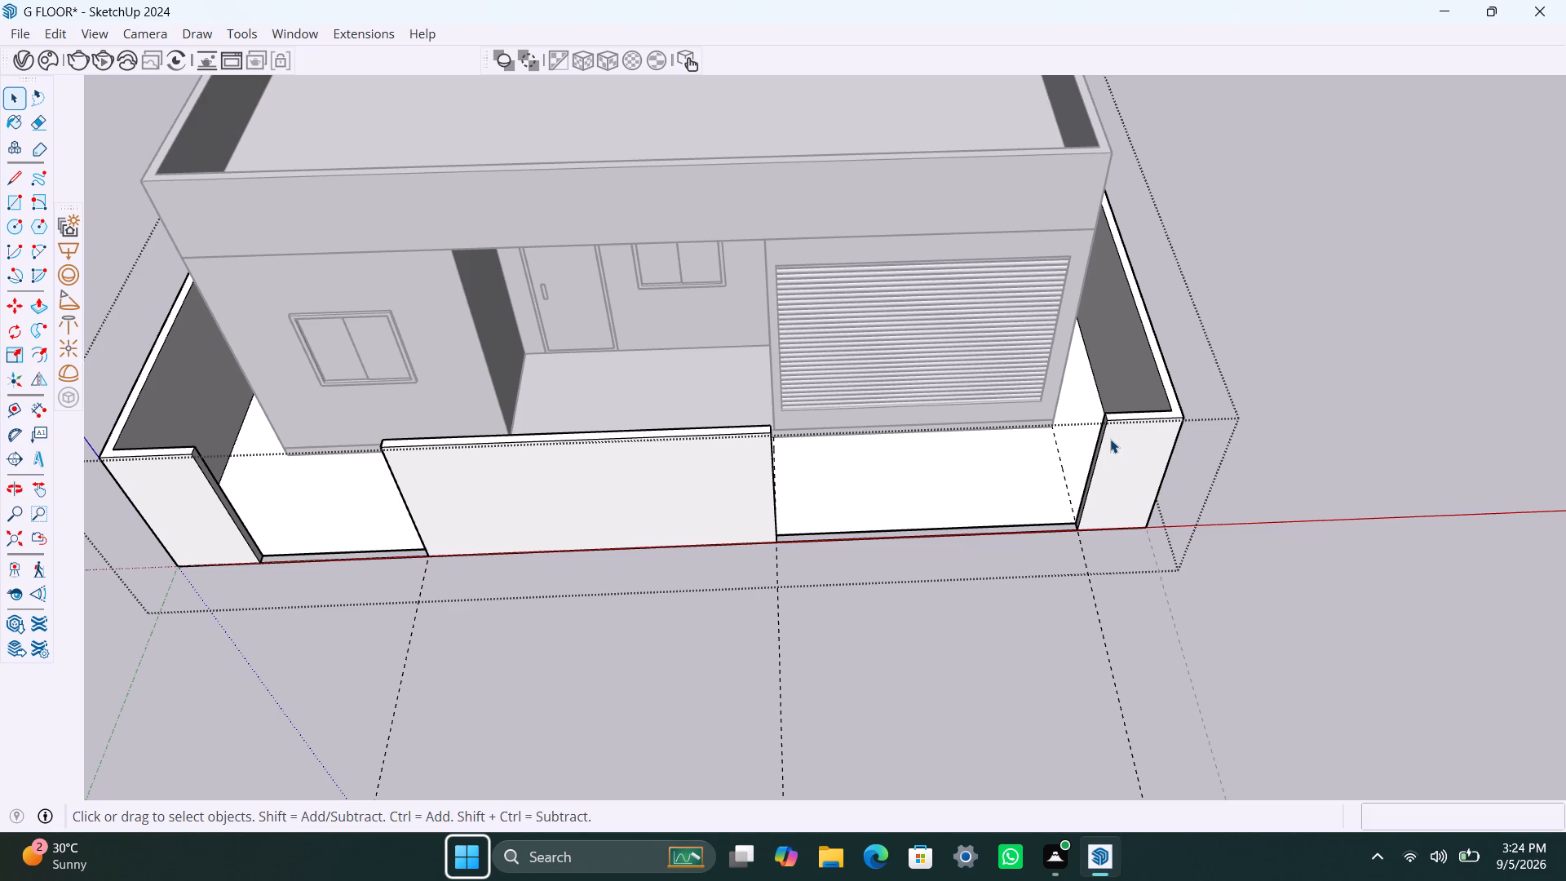
Undo the two 7' Push/Pull operations on the front segment and the surrounding compound wall.
{"action": "left_click", "coordinate": [604, 466]}
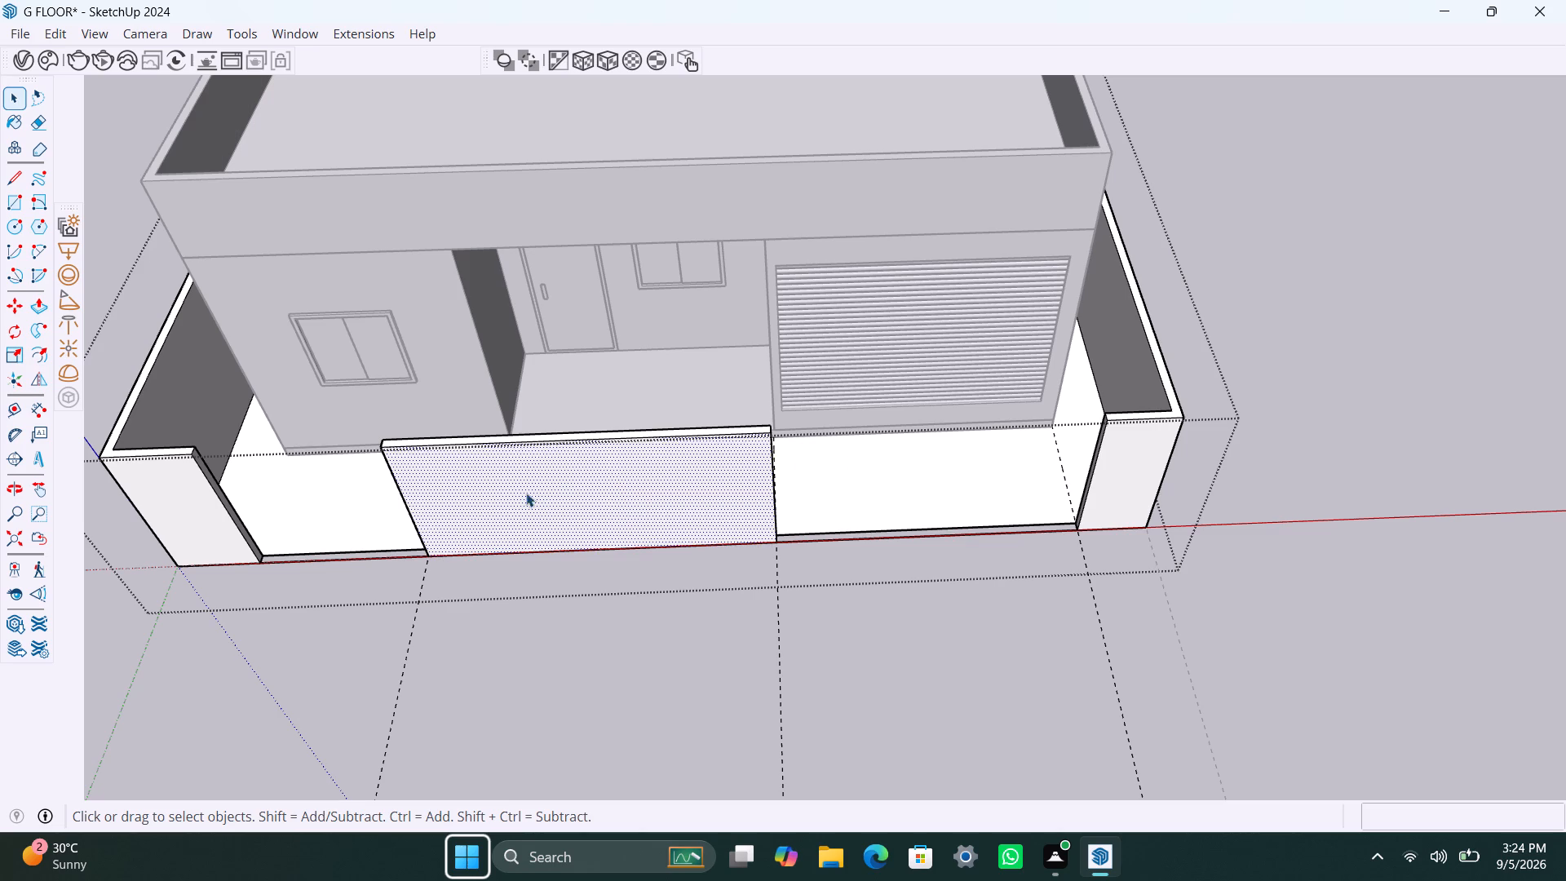
{"action": "key", "text": "ctrl+z"}
{"action": "key", "text": "ctrl+z"}
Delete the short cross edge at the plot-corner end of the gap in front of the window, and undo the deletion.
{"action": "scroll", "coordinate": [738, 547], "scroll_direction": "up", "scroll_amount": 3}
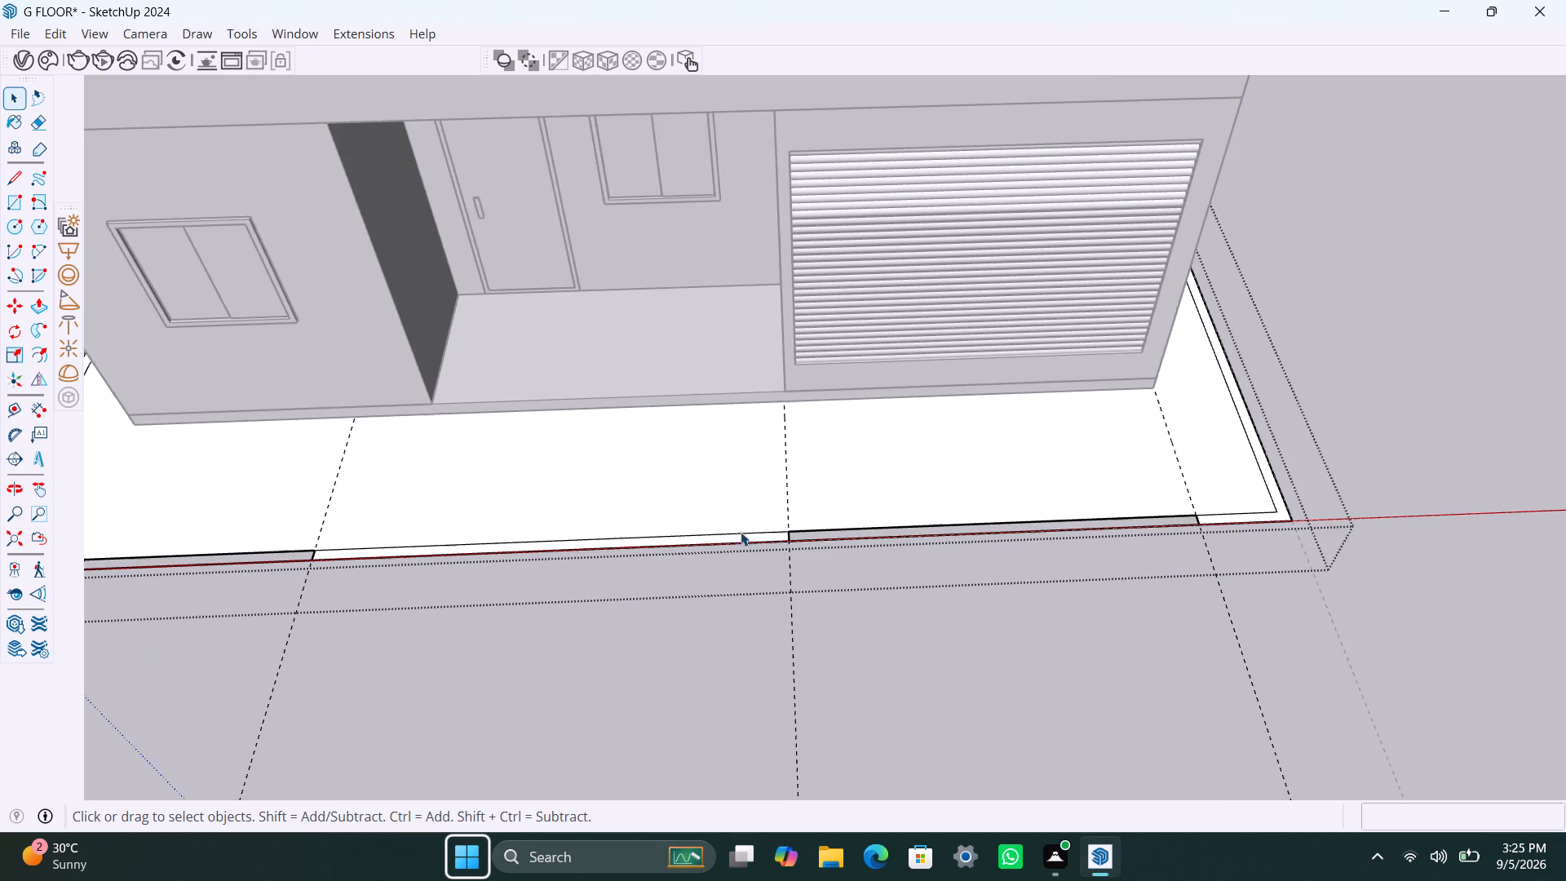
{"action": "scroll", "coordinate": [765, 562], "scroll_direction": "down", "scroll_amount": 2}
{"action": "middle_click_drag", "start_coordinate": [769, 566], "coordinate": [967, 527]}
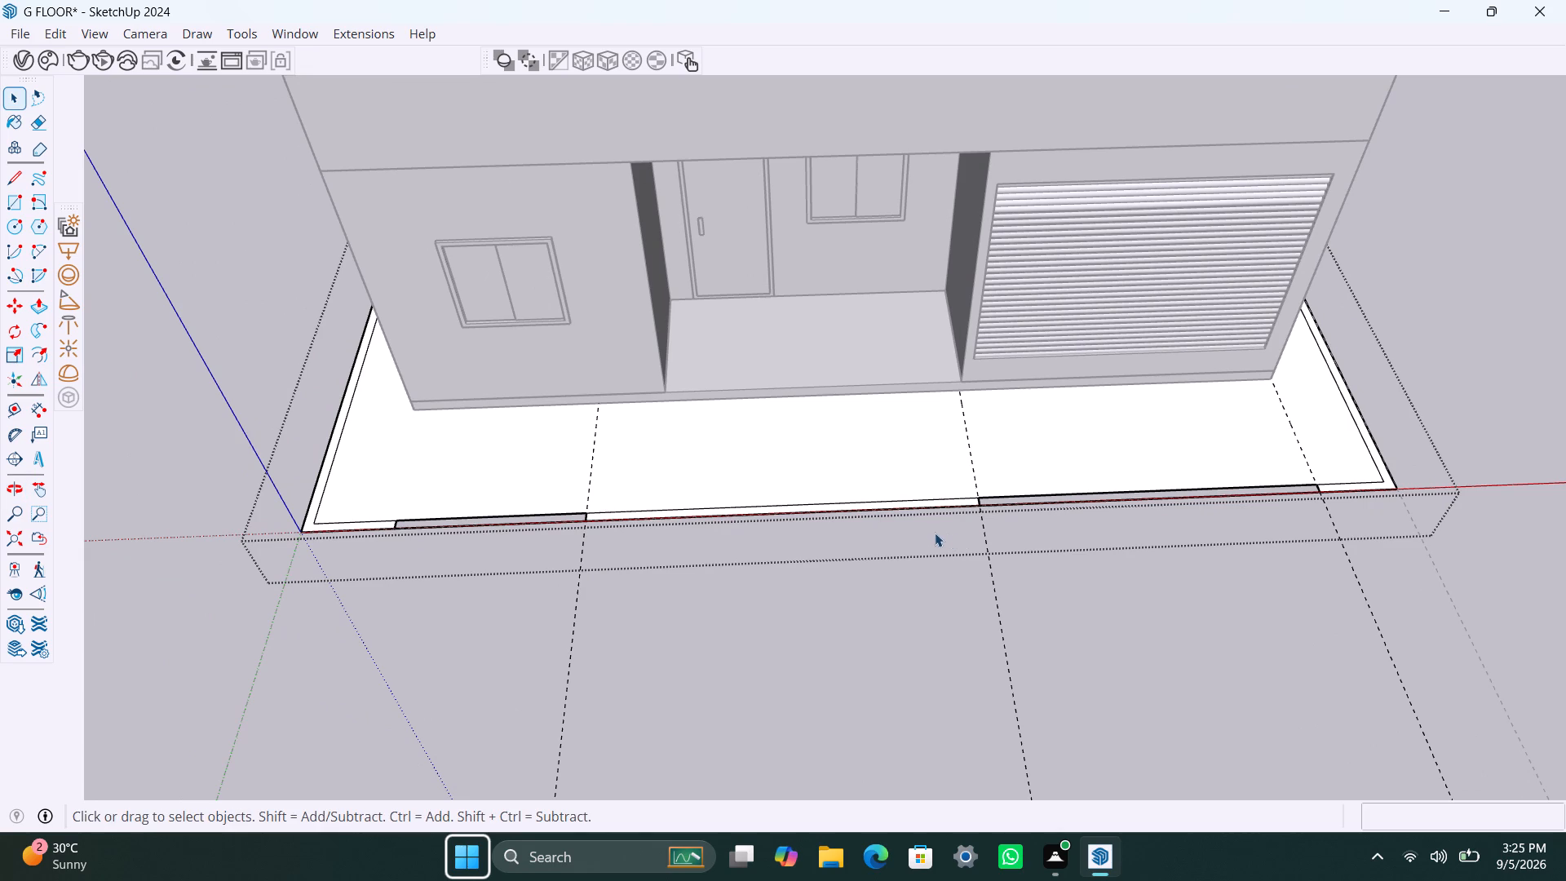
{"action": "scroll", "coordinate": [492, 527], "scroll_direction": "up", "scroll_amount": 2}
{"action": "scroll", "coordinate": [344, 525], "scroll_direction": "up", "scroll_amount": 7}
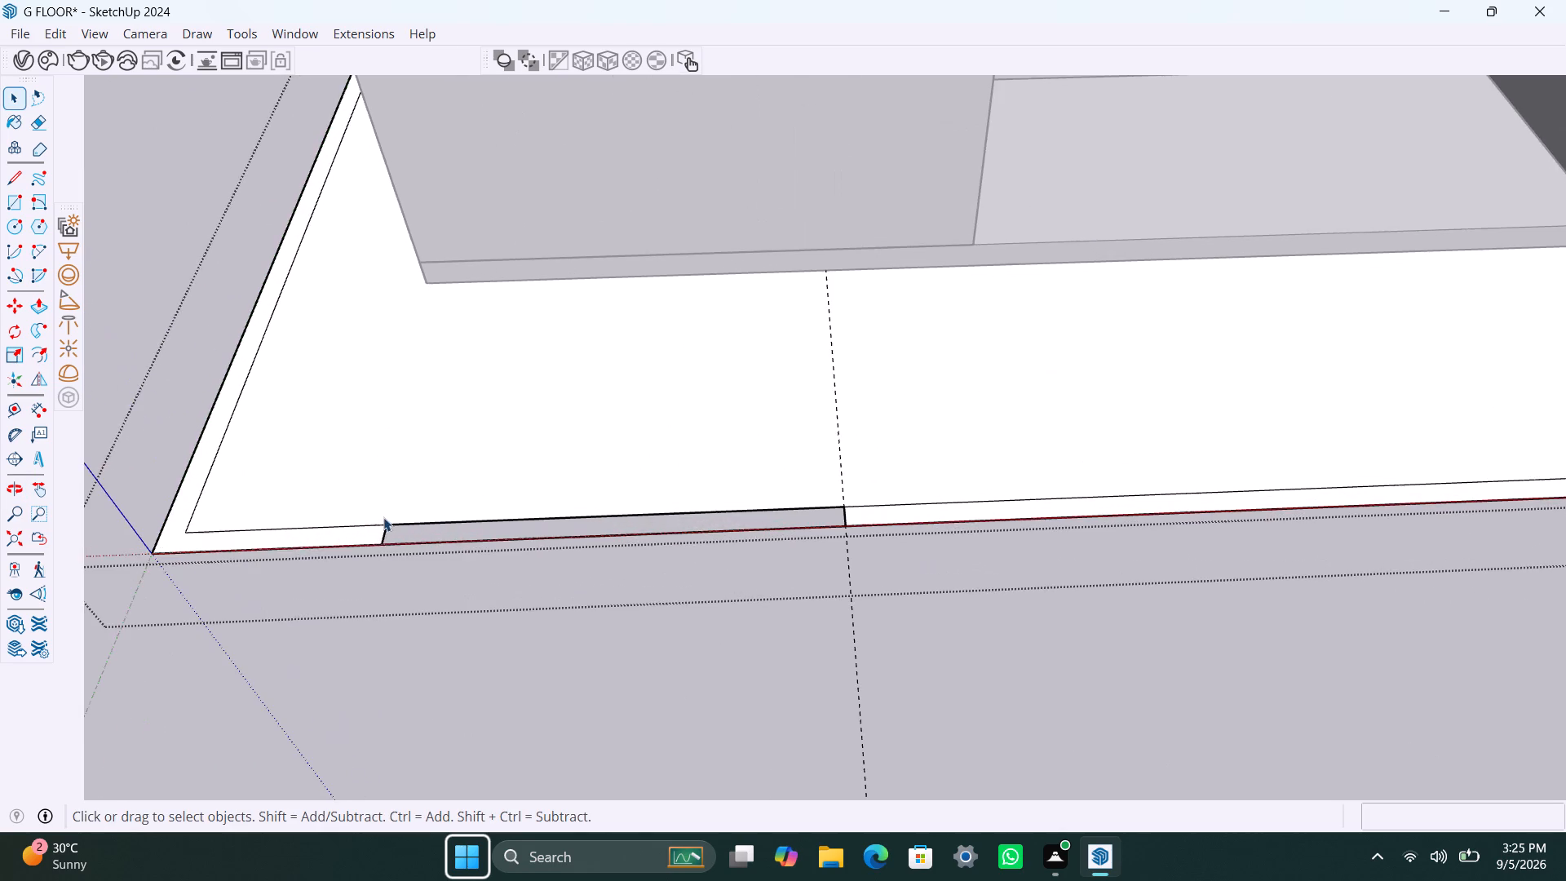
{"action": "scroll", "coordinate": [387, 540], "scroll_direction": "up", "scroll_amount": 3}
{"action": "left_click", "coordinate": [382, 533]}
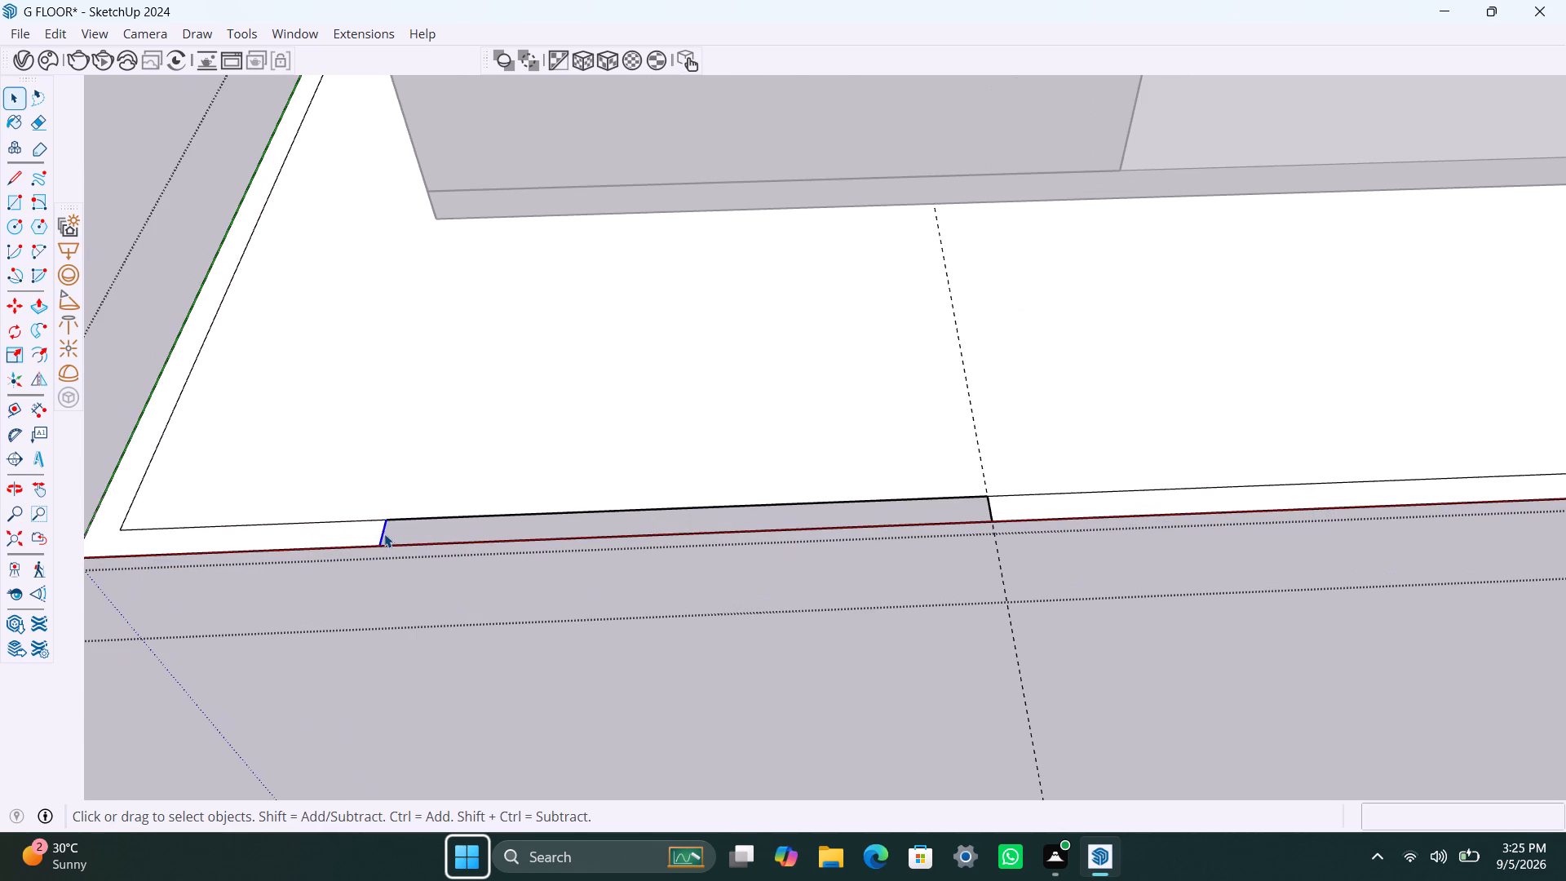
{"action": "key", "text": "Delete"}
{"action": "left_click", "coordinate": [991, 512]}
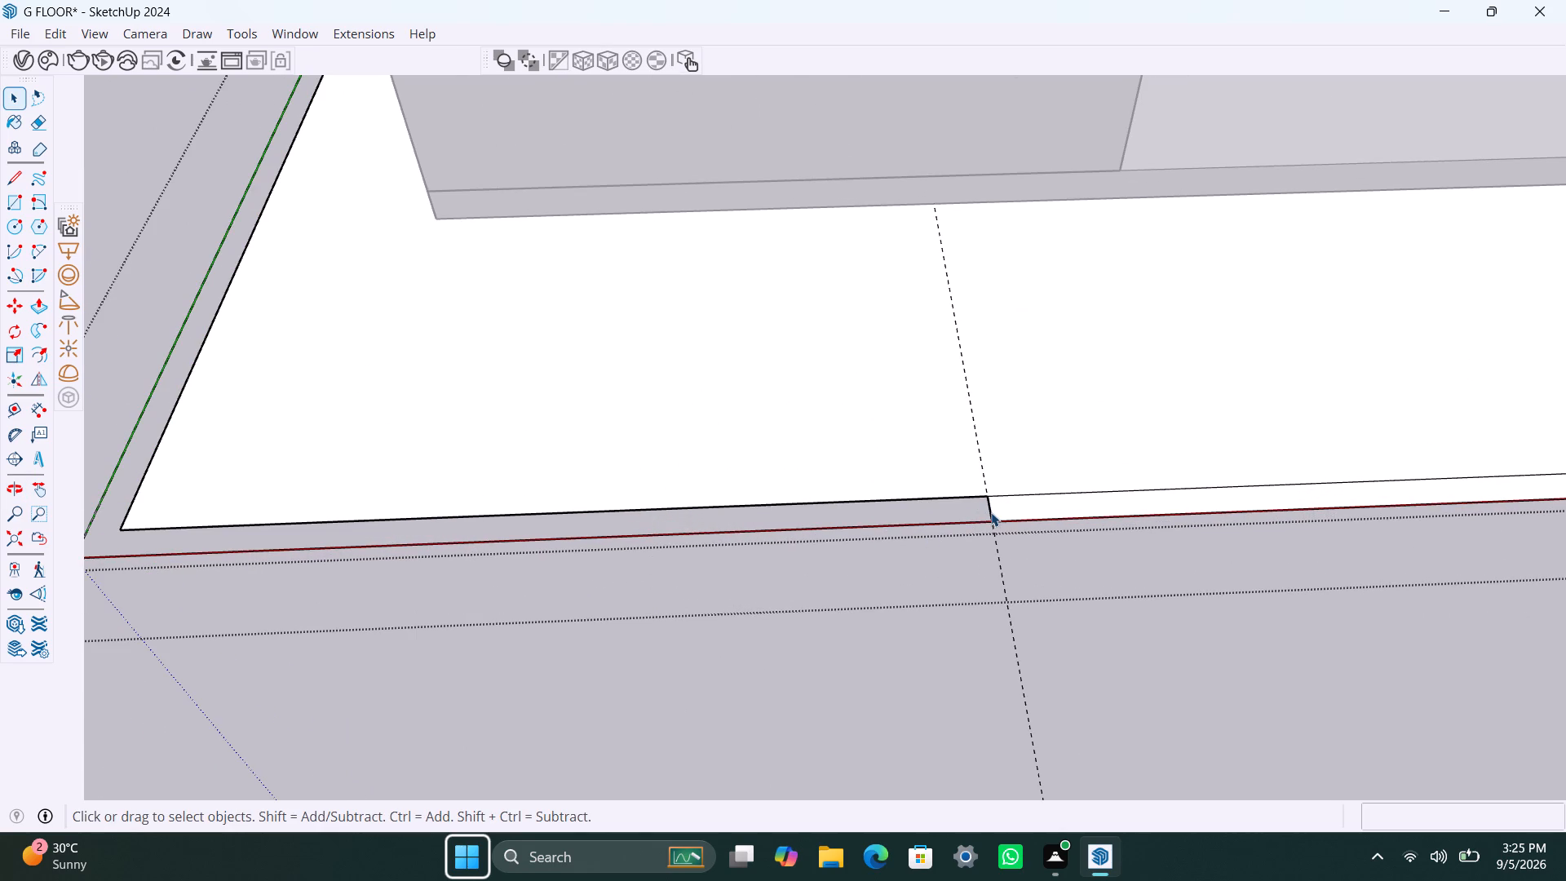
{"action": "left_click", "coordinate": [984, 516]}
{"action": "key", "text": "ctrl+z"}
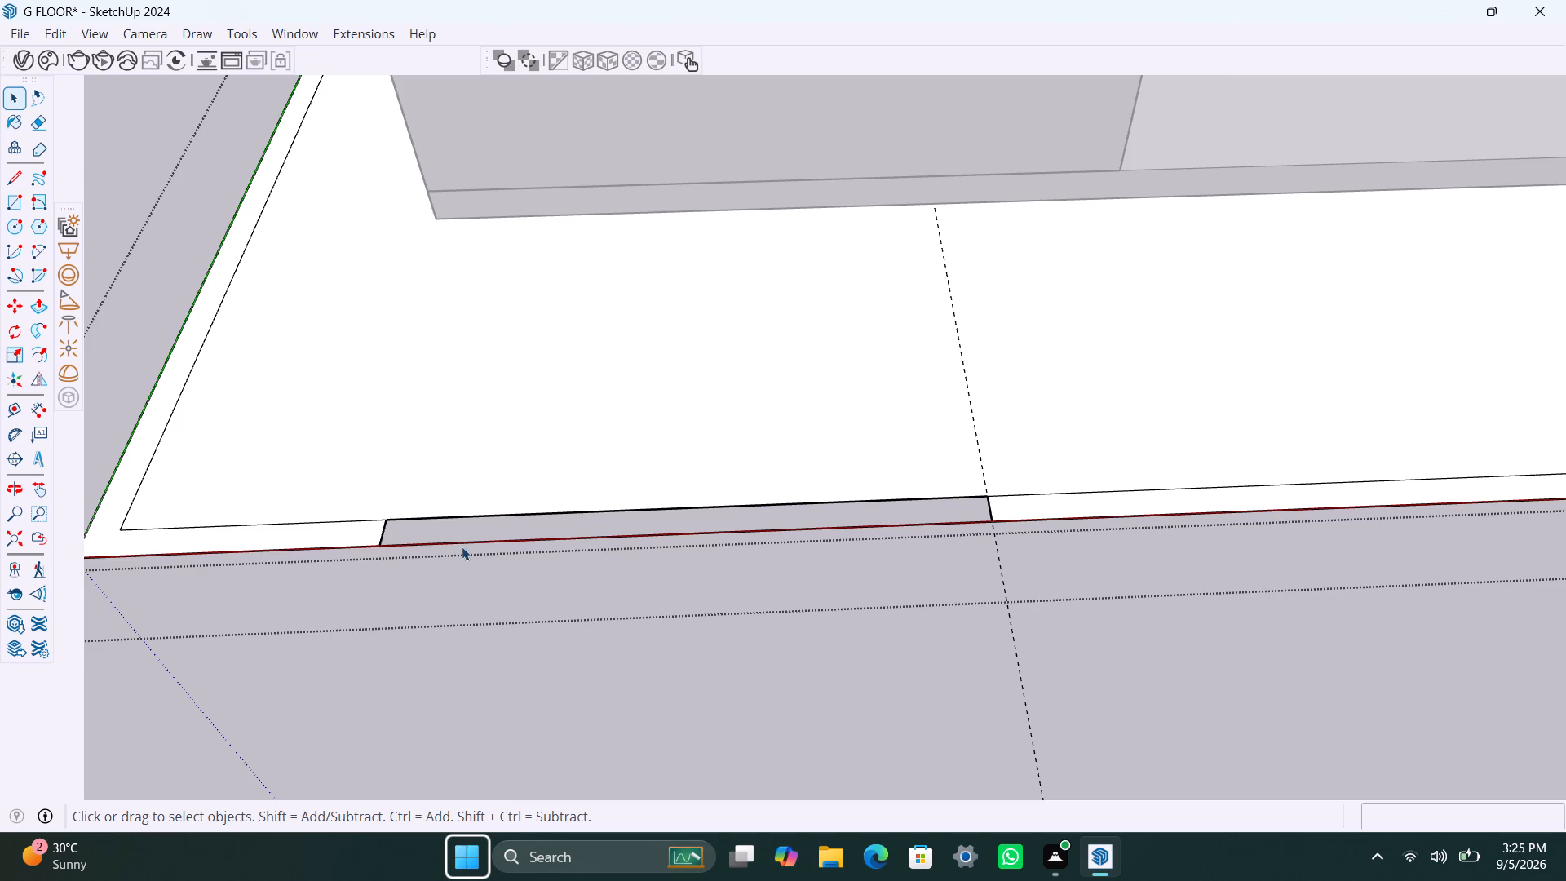
Draw a rectangle over the gap in the front wall strip before the window to fill it with a face.
{"action": "scroll", "coordinate": [400, 533], "scroll_direction": "up", "scroll_amount": 2}
{"action": "key", "text": "r"}
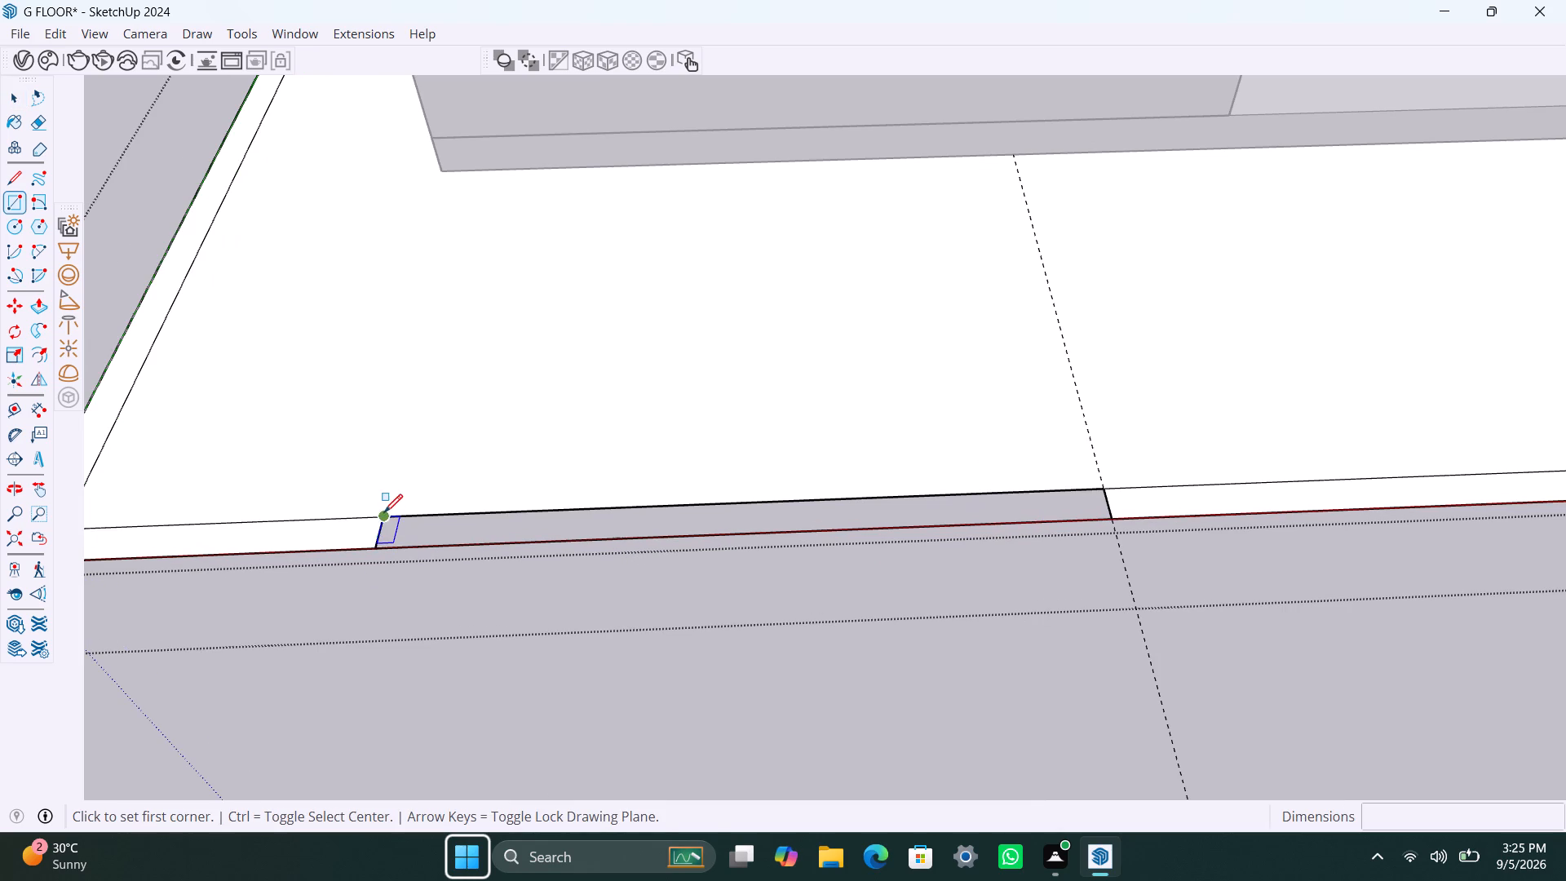
{"action": "left_click", "coordinate": [384, 511]}
{"action": "left_click", "coordinate": [1108, 519]}
{"action": "key", "text": "space"}
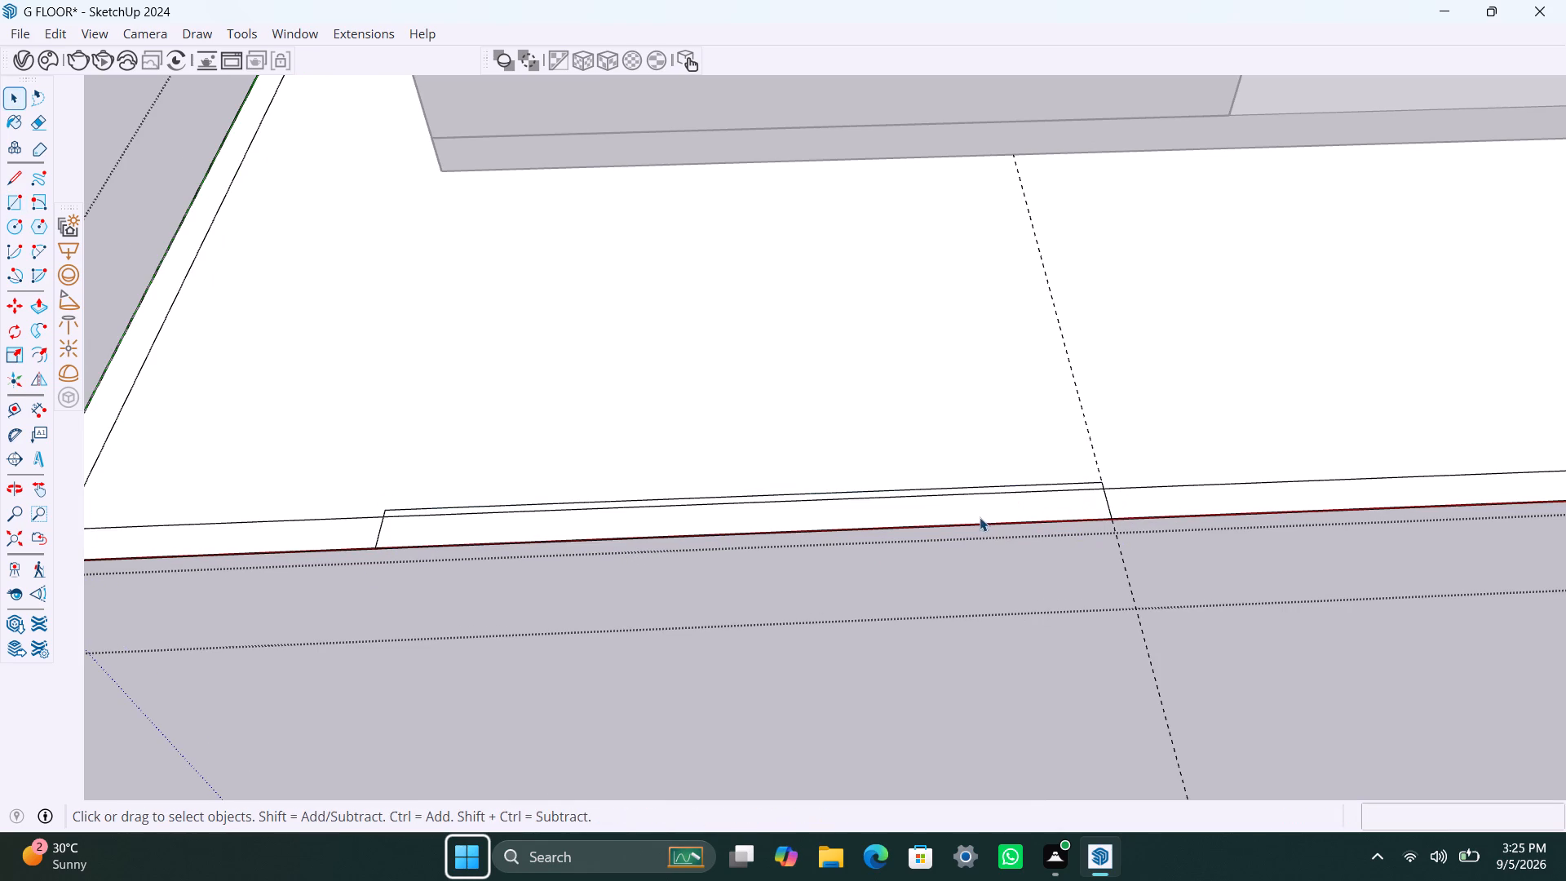
Delete the new rectangle's long edge that overshoots the wall strip's inner line.
{"action": "left_click", "coordinate": [965, 516]}
{"action": "left_click", "coordinate": [834, 494]}
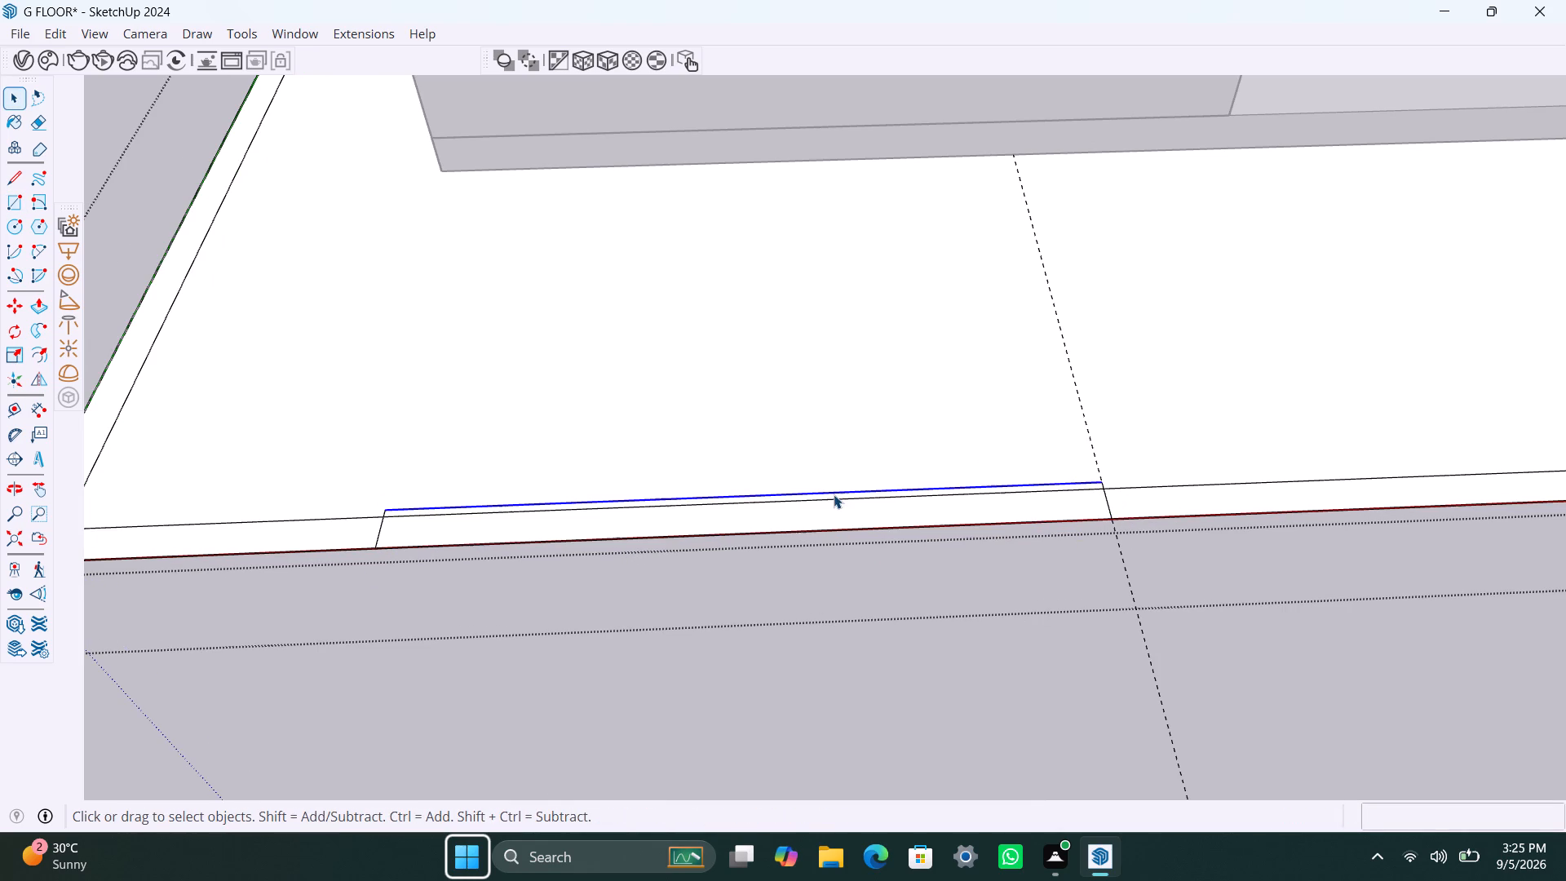
{"action": "key", "text": "Delete"}
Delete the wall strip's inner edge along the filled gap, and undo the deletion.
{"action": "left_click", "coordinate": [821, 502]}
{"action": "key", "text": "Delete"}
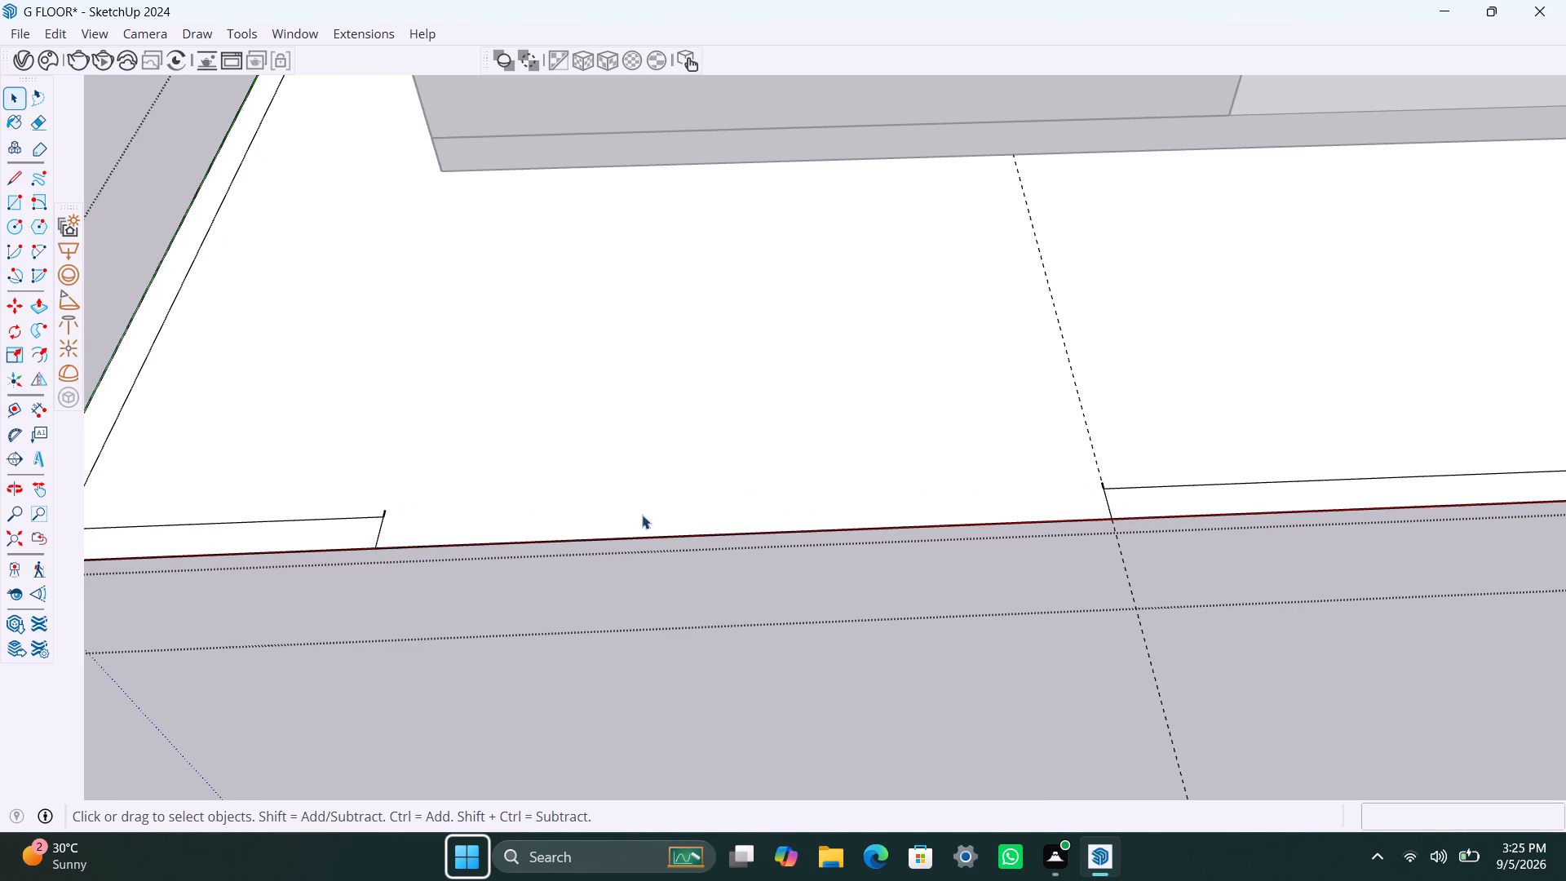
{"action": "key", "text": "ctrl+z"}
Delete the leftover edge stub projecting past the strip's inner line at the filled gap's plot-corner end.
{"action": "scroll", "coordinate": [386, 524], "scroll_direction": "up", "scroll_amount": 8}
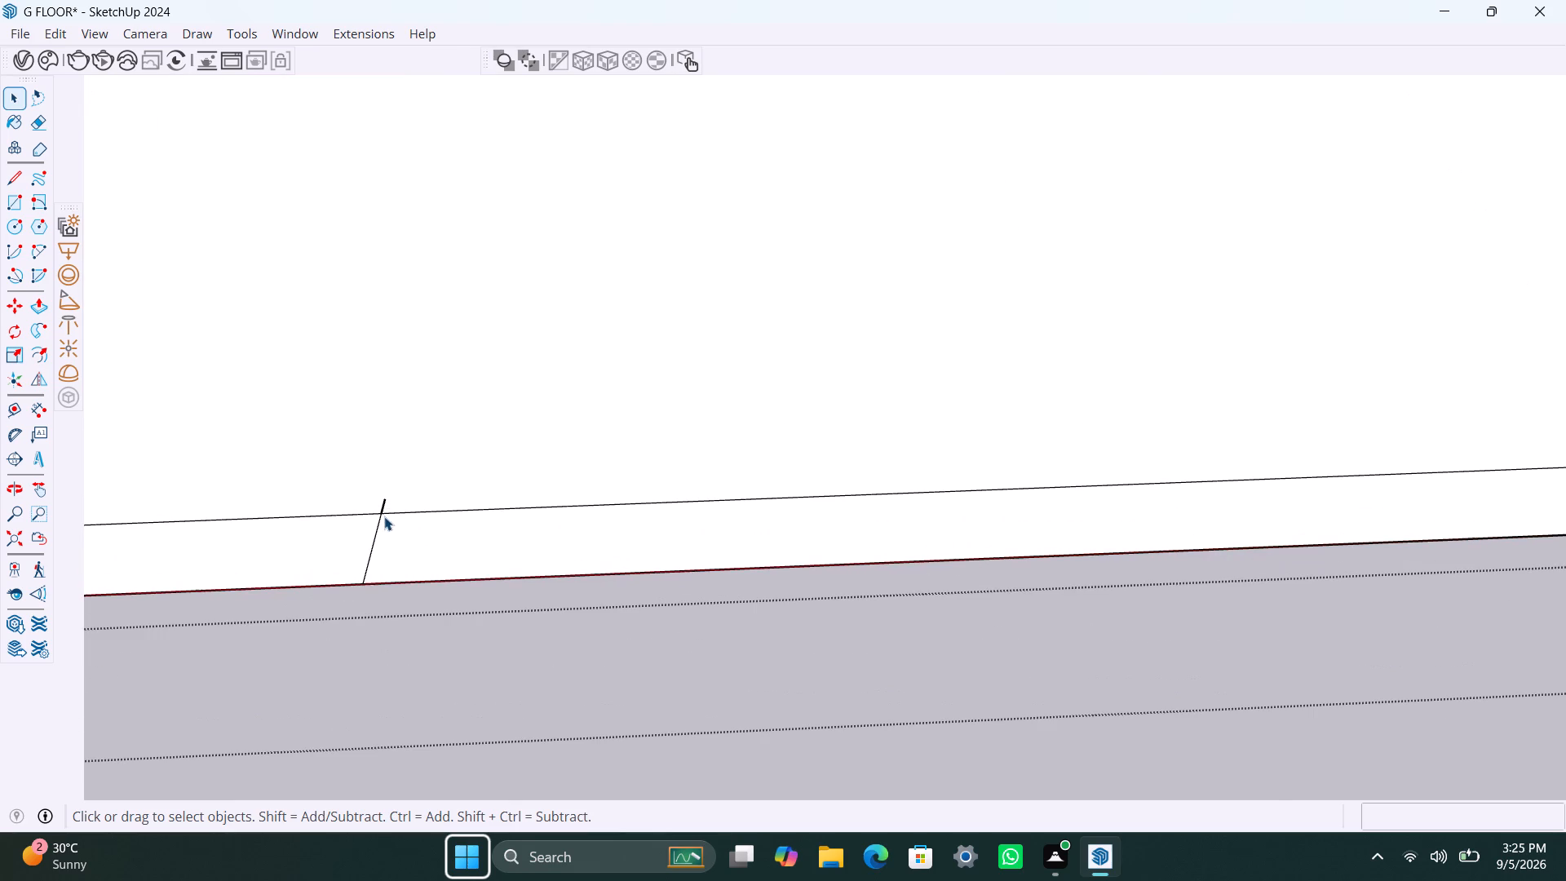
{"action": "left_click", "coordinate": [384, 511]}
{"action": "key", "text": "Delete"}
{"action": "left_click", "coordinate": [370, 564]}
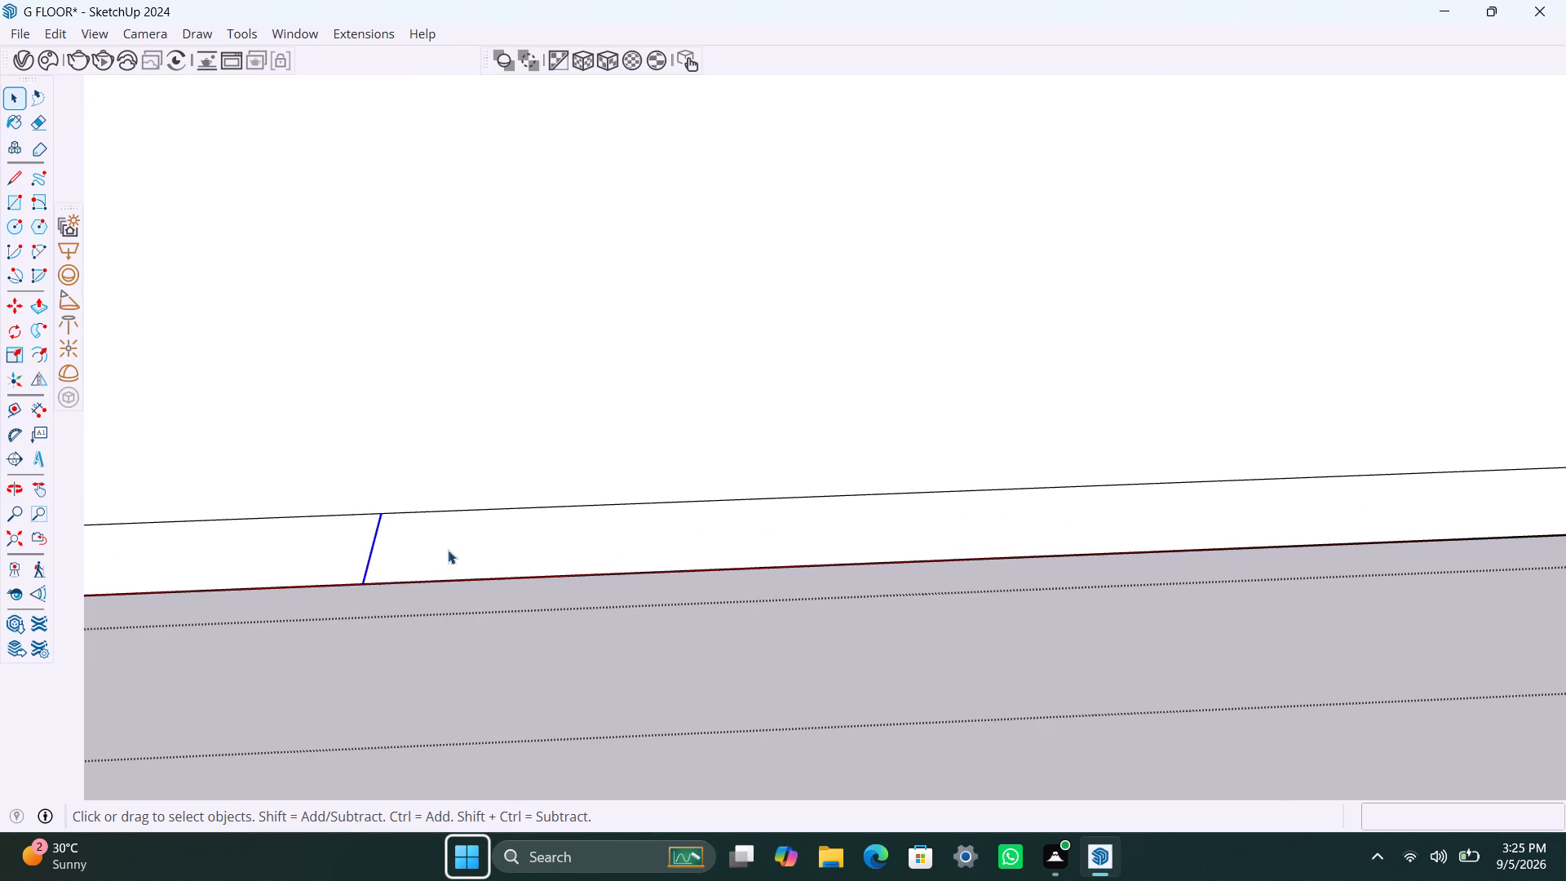
{"action": "left_click", "coordinate": [492, 554]}
Delete the leftover stub and the cross line at the filled gap's porch-side guide to merge the strip there.
{"action": "scroll", "coordinate": [772, 541], "scroll_direction": "down", "scroll_amount": 18}
{"action": "middle_click_drag", "start_coordinate": [931, 541], "coordinate": [703, 568]}
{"action": "scroll", "coordinate": [902, 527], "scroll_direction": "up", "scroll_amount": 7}
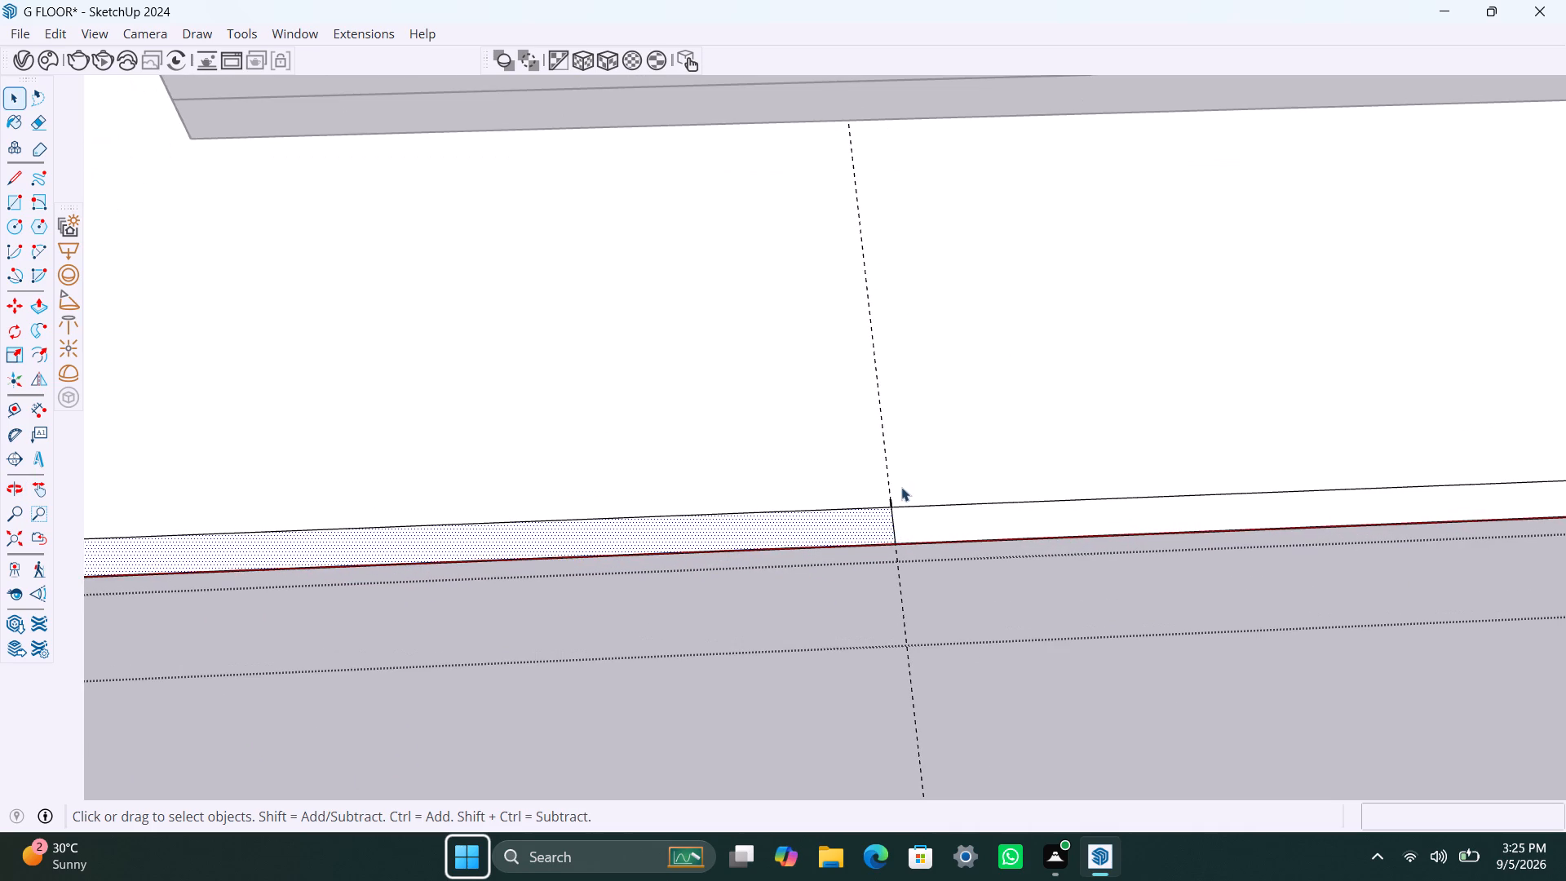
{"action": "scroll", "coordinate": [878, 501], "scroll_direction": "up", "scroll_amount": 9}
{"action": "left_click", "coordinate": [898, 512]}
{"action": "key", "text": "Delete"}
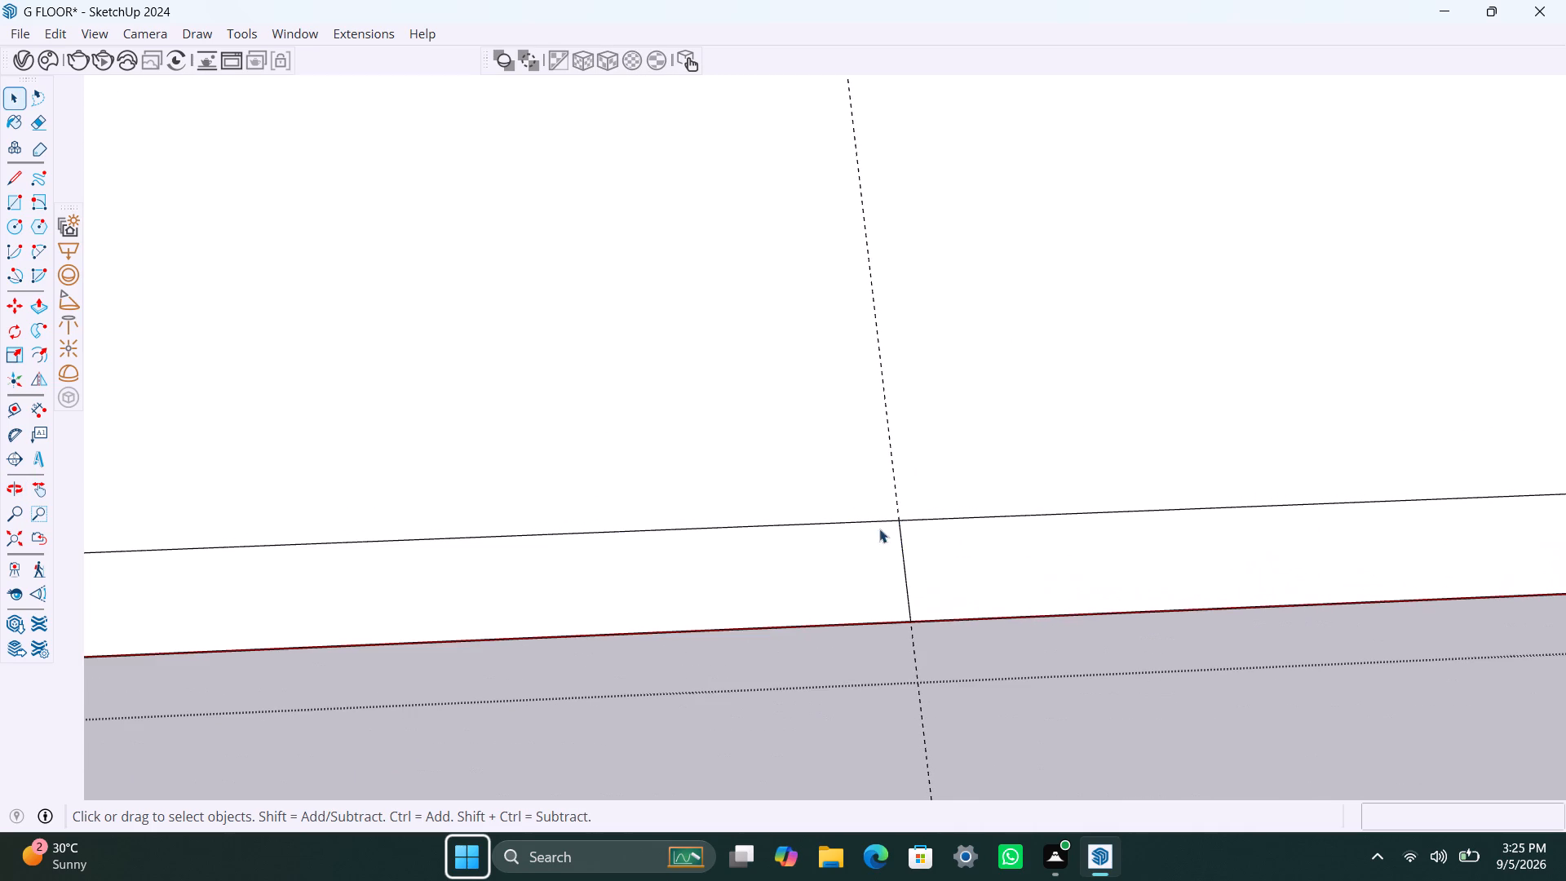
{"action": "left_click", "coordinate": [910, 596]}
{"action": "key", "text": "Delete"}
Draw a rectangle of about 12' 11 5/16" by 4 1/2" to fill the front strip gap before the garage.
{"action": "scroll", "coordinate": [775, 531], "scroll_direction": "down", "scroll_amount": 5}
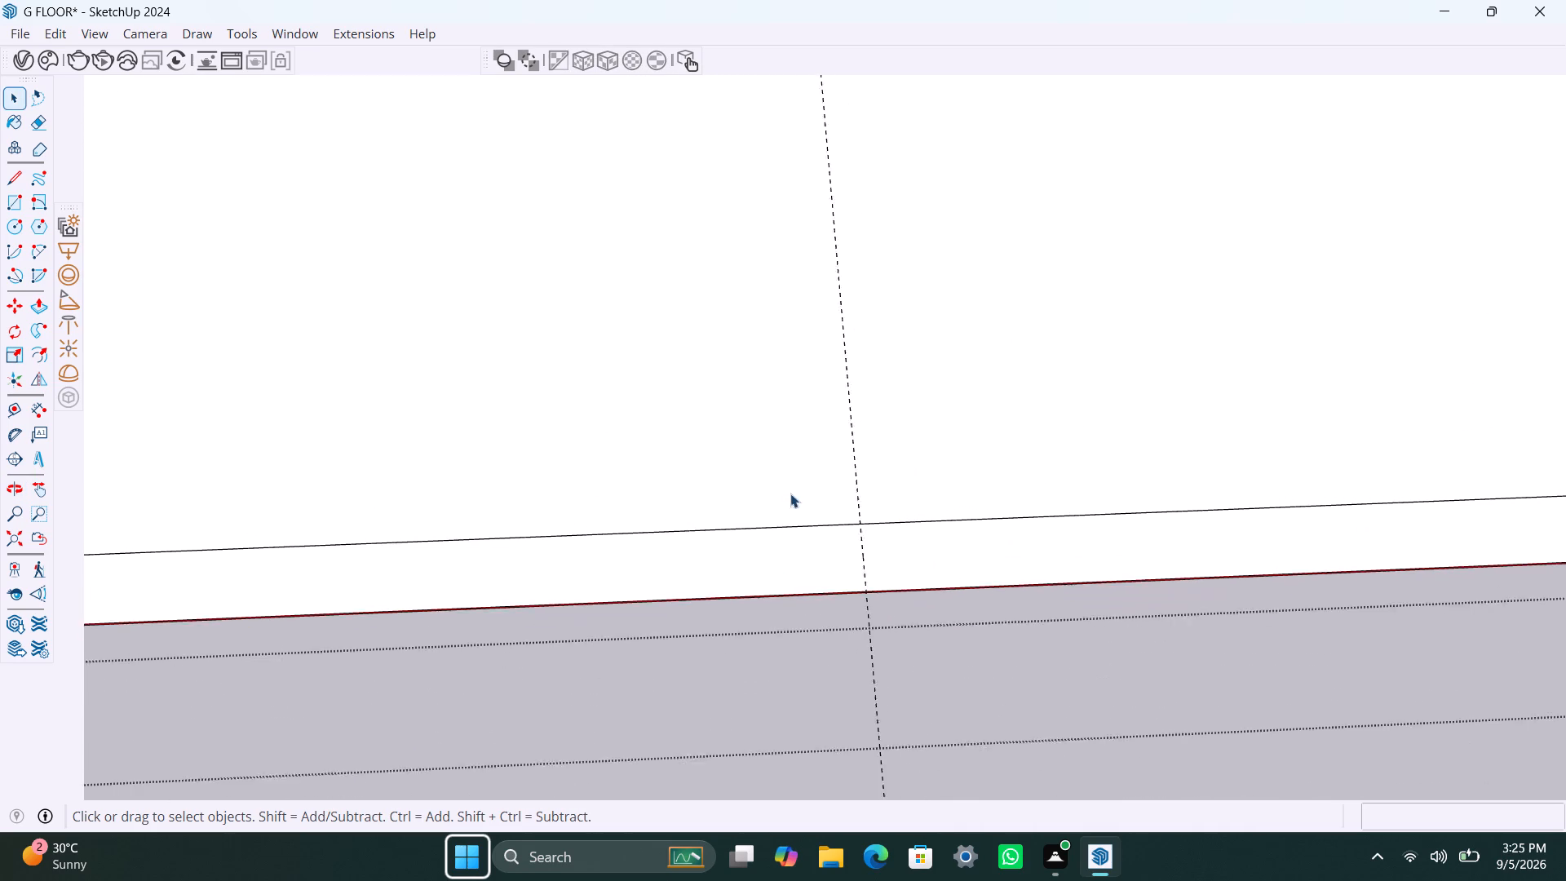
{"action": "scroll", "coordinate": [790, 494], "scroll_direction": "down", "scroll_amount": 20}
{"action": "scroll", "coordinate": [790, 494], "scroll_direction": "down", "scroll_amount": 9}
{"action": "middle_click_drag", "start_coordinate": [1130, 494], "coordinate": [569, 503], "text": "shift"}
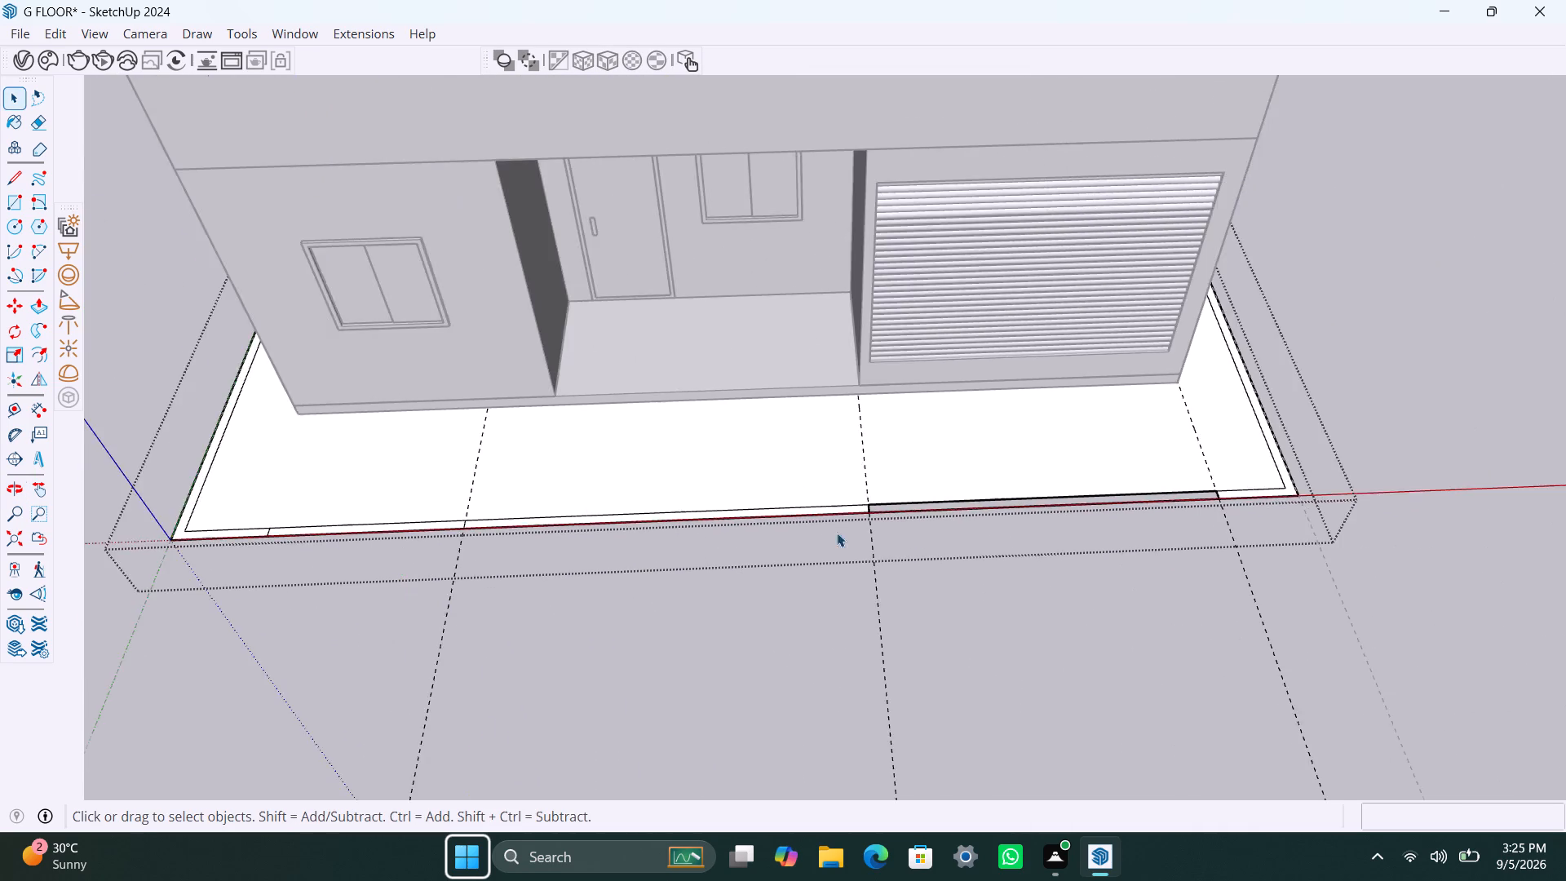
{"action": "scroll", "coordinate": [912, 533], "scroll_direction": "up", "scroll_amount": 7}
{"action": "key", "text": "r"}
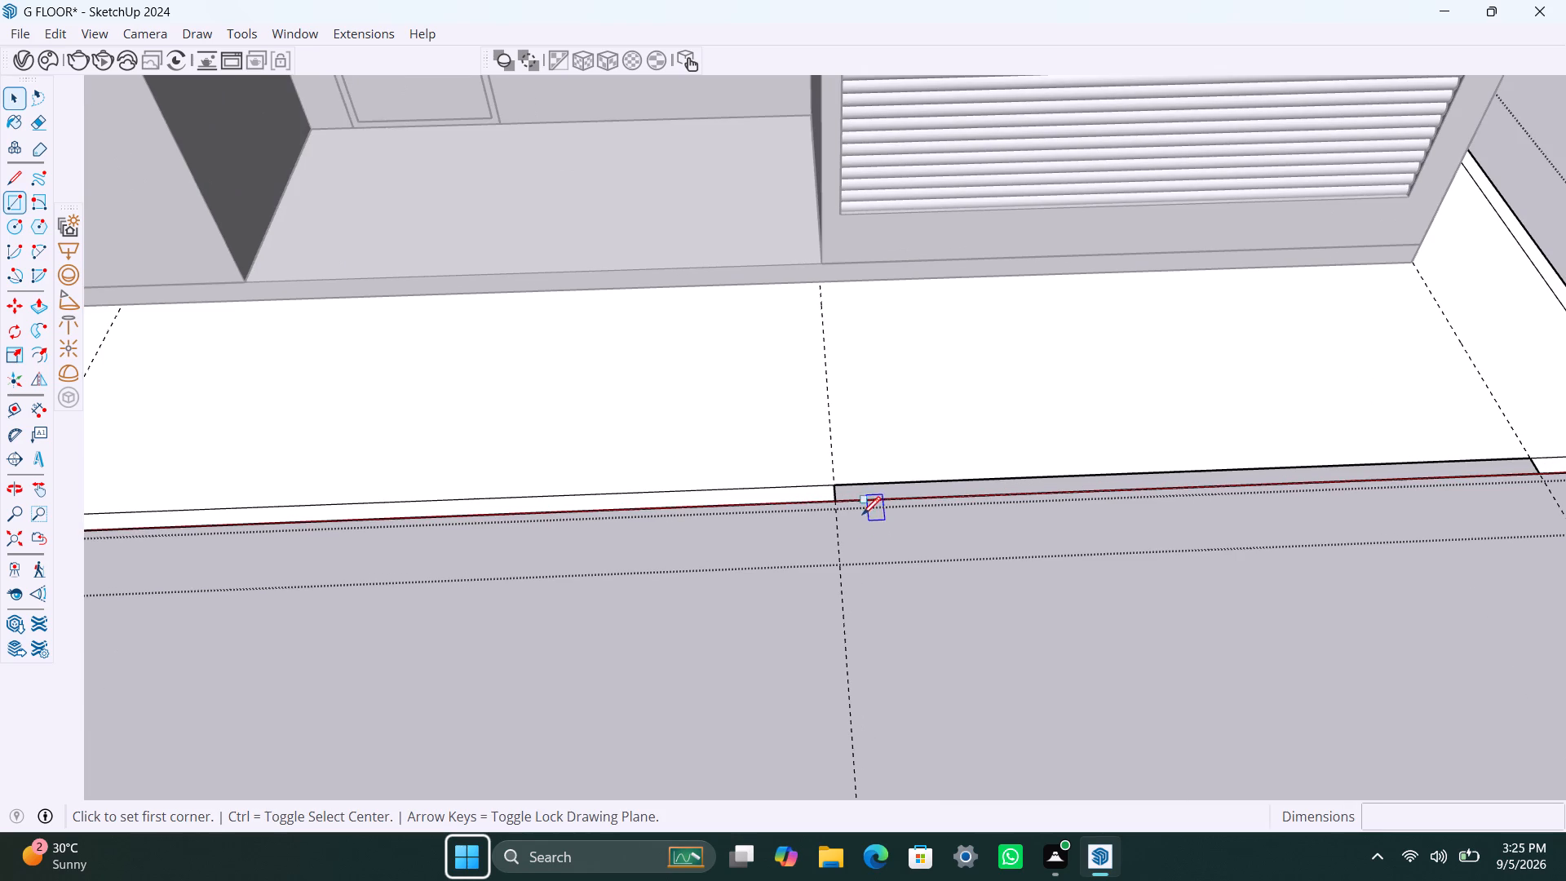
{"action": "left_click", "coordinate": [836, 484]}
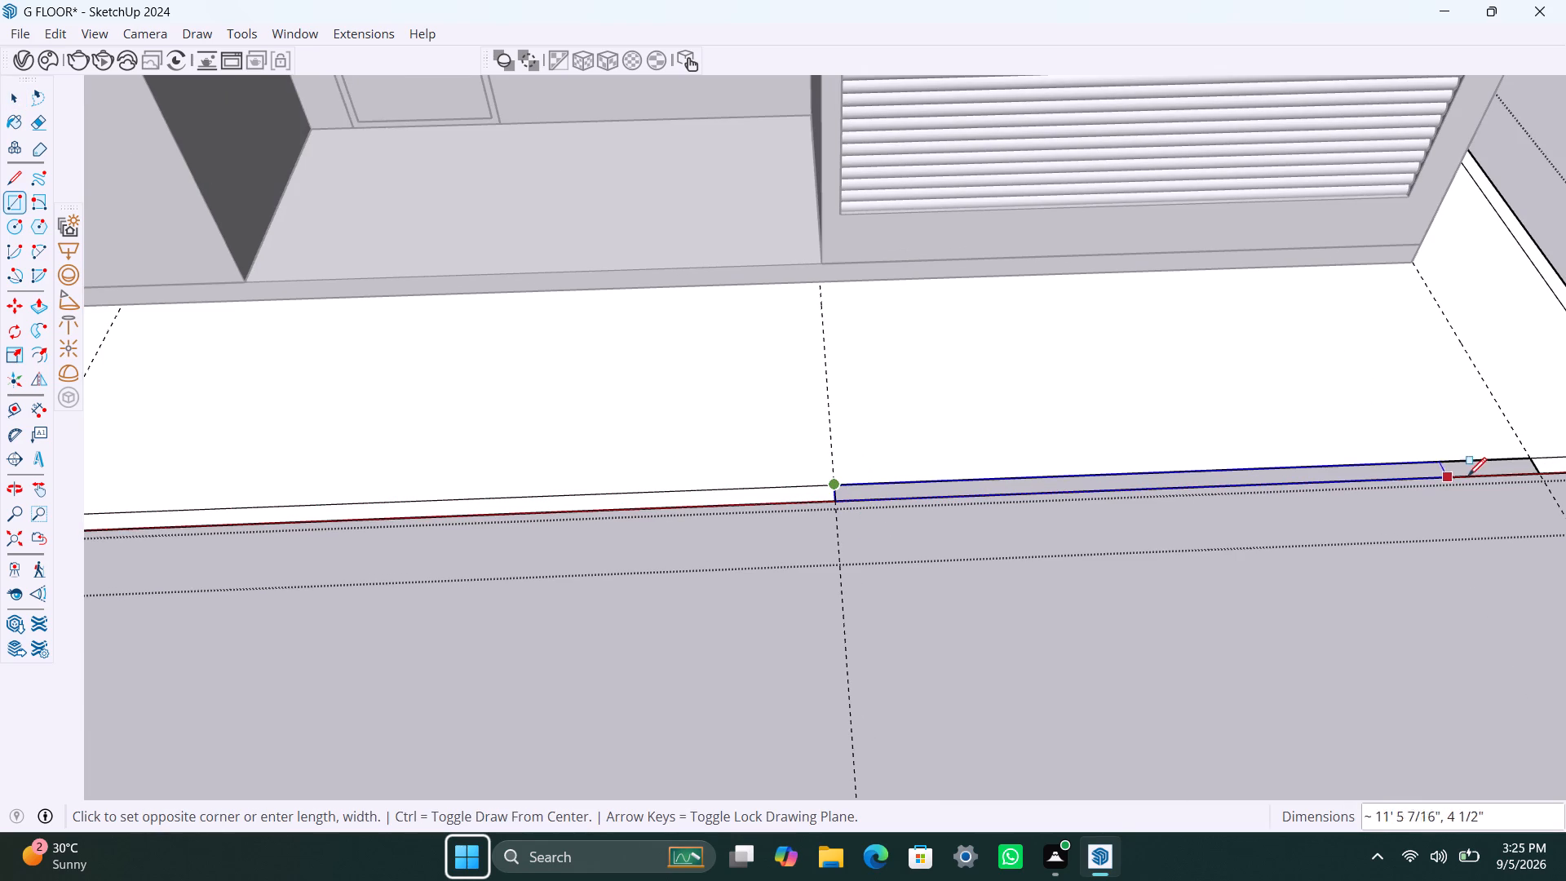
{"action": "left_click", "coordinate": [1538, 472]}
{"action": "key", "text": "space"}
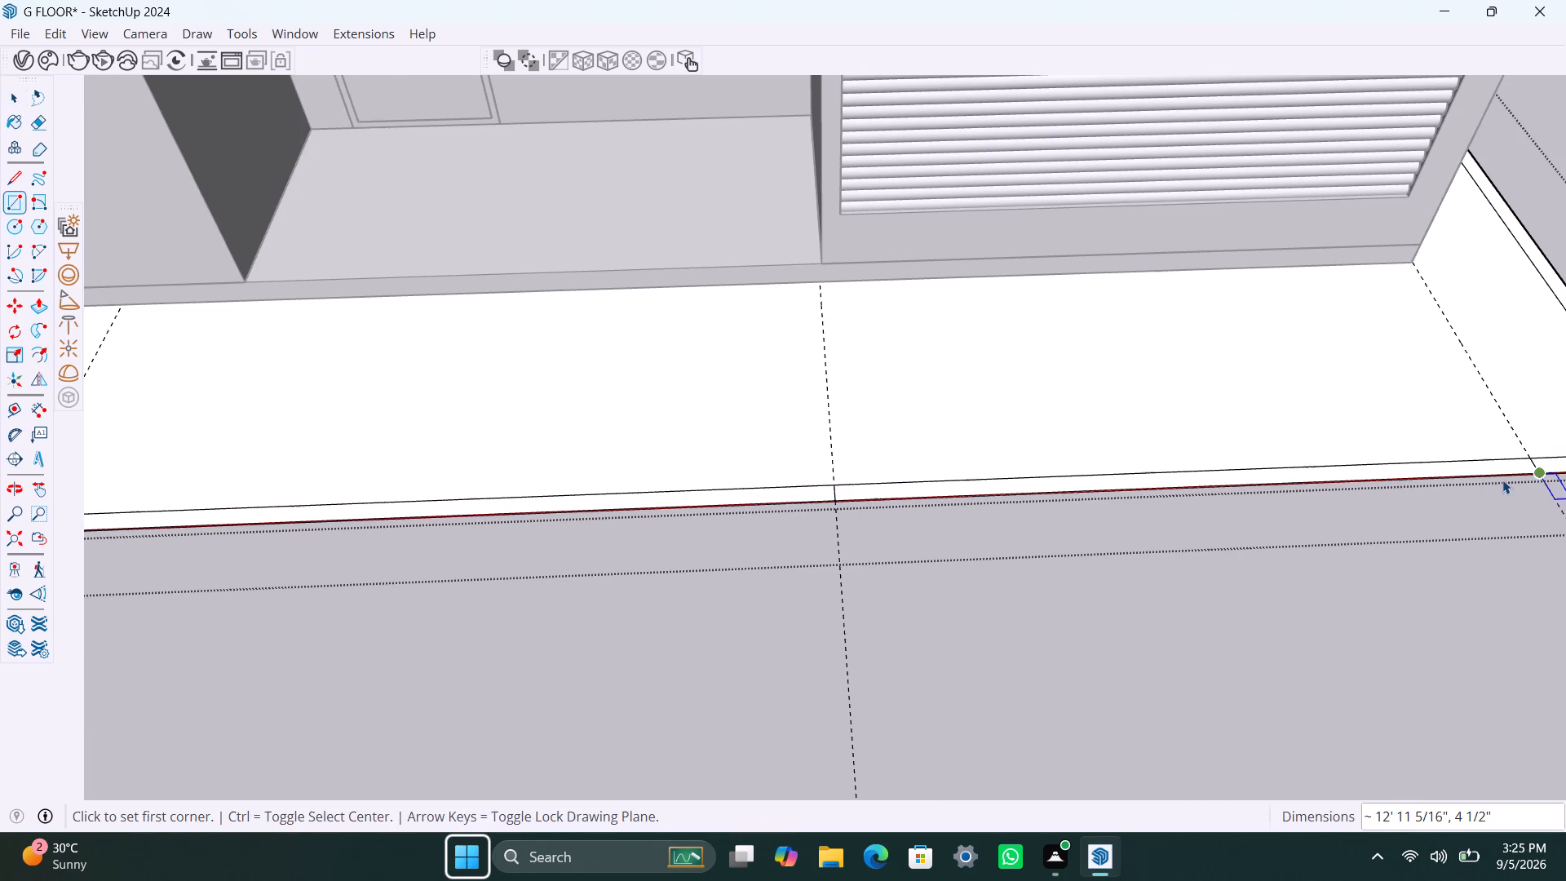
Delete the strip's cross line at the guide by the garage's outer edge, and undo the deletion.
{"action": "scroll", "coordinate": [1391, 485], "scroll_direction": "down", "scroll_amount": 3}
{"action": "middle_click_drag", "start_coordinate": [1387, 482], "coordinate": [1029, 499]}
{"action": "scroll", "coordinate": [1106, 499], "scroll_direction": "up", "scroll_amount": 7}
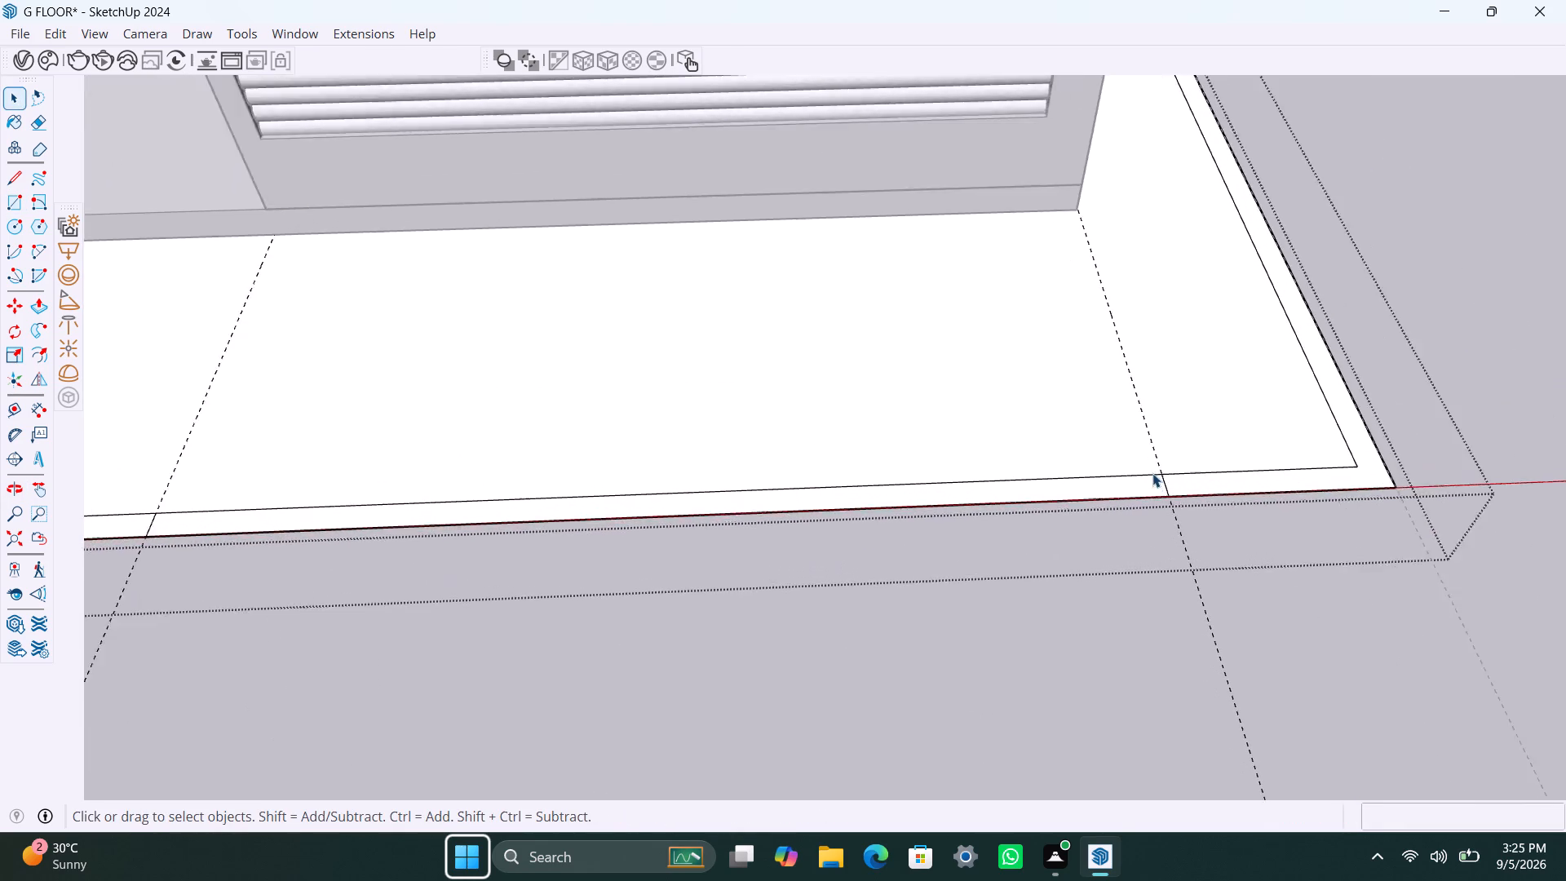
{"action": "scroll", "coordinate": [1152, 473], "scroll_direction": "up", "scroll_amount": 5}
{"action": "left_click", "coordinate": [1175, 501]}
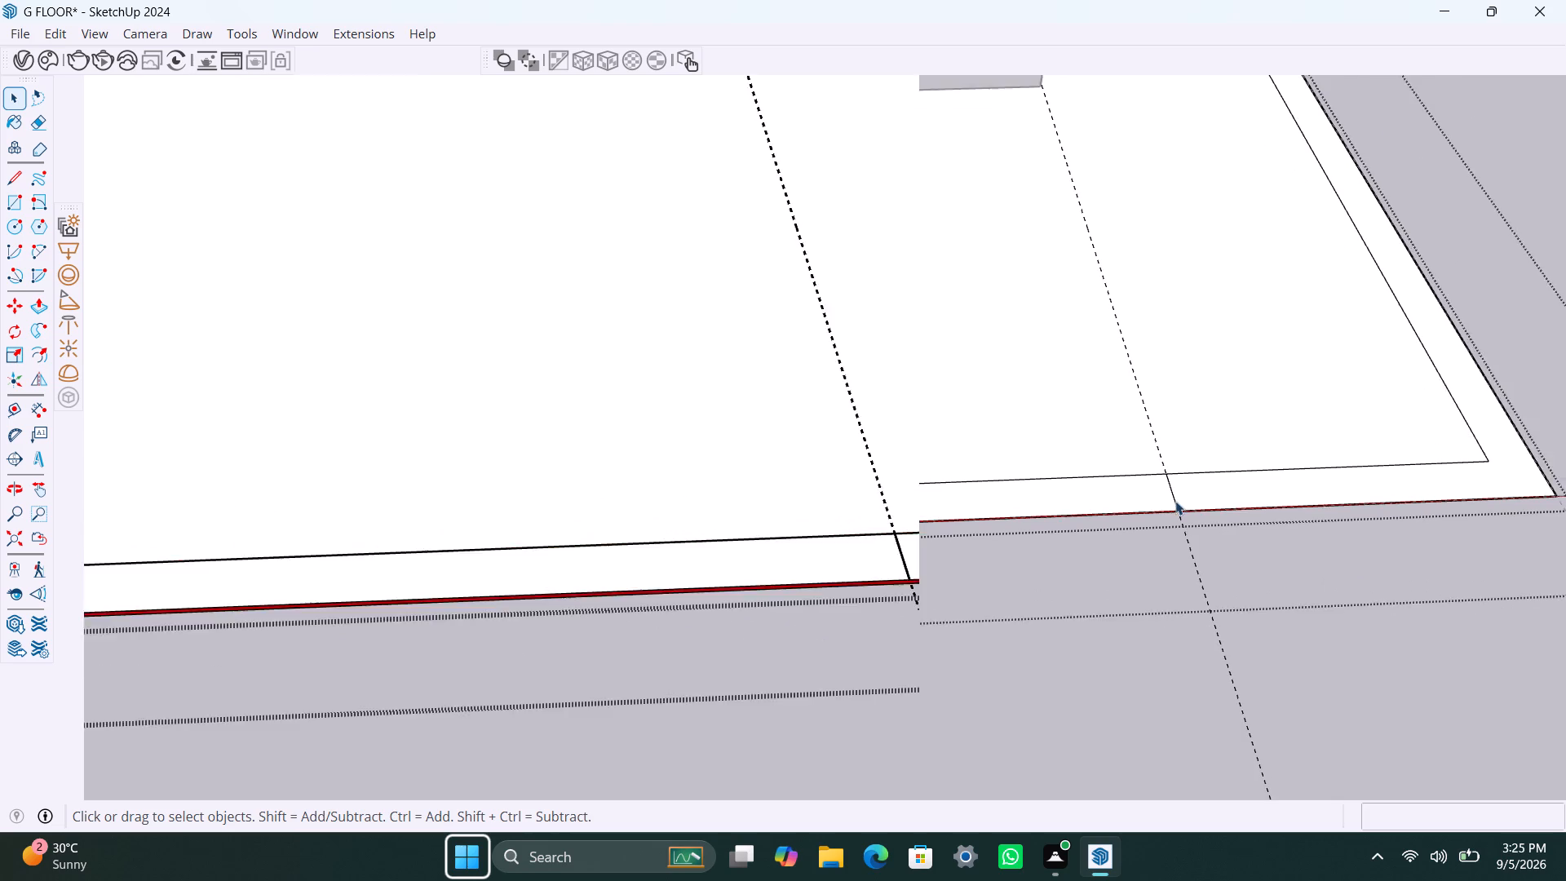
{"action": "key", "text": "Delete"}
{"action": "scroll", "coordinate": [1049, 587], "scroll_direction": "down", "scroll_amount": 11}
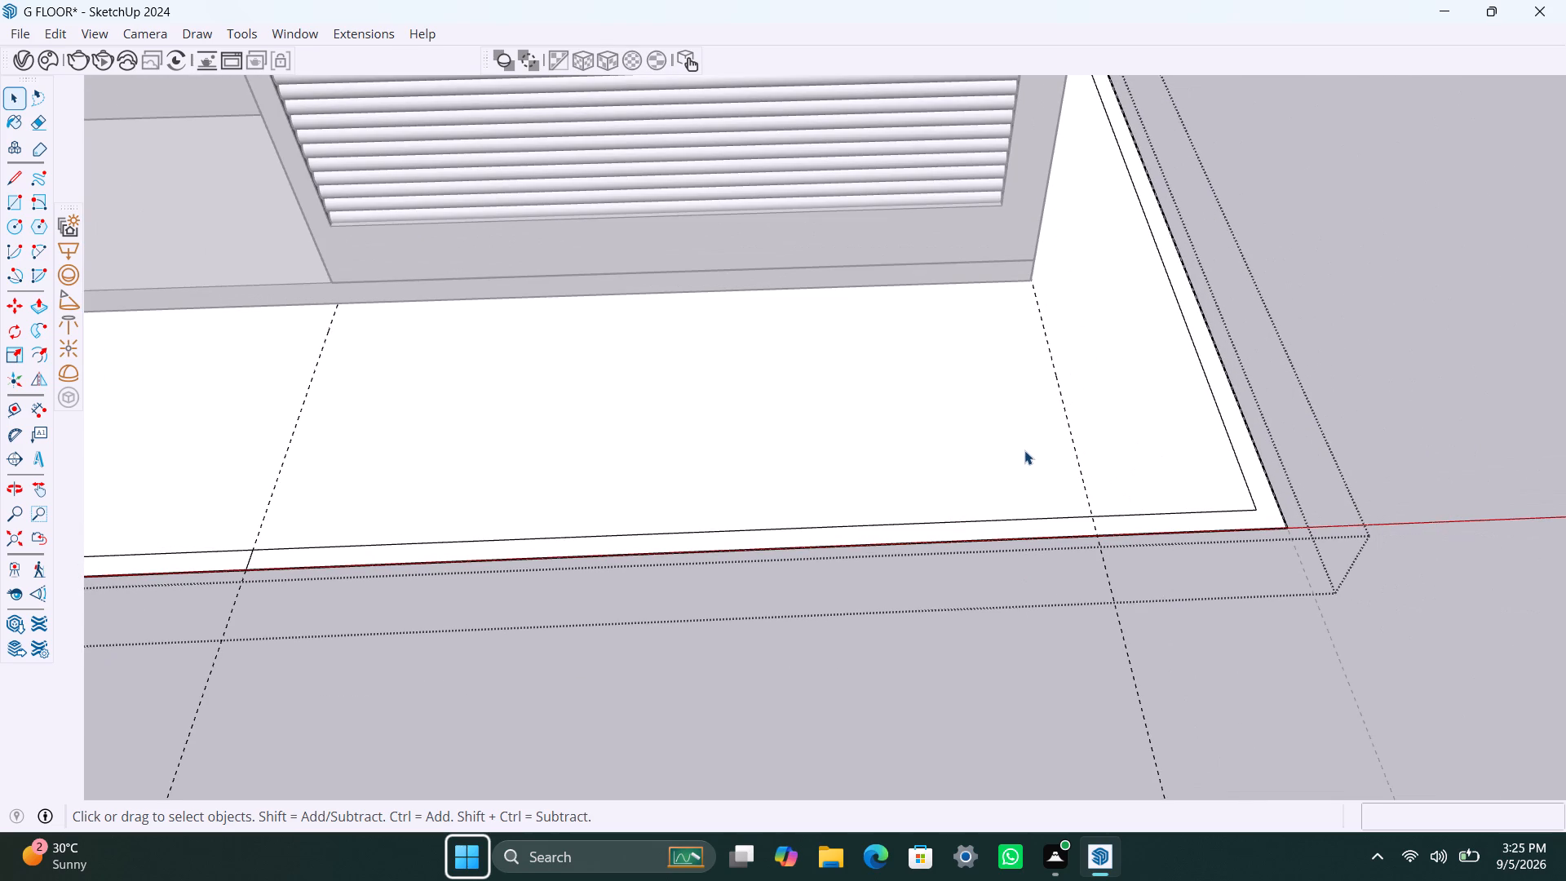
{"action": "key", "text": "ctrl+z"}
Push/Pull the wall strip running from the garage's outer guide around the sides and back of the plot up 7'.
{"action": "scroll", "coordinate": [1121, 538], "scroll_direction": "up", "scroll_amount": 2}
{"action": "scroll", "coordinate": [1114, 535], "scroll_direction": "down", "scroll_amount": 9}
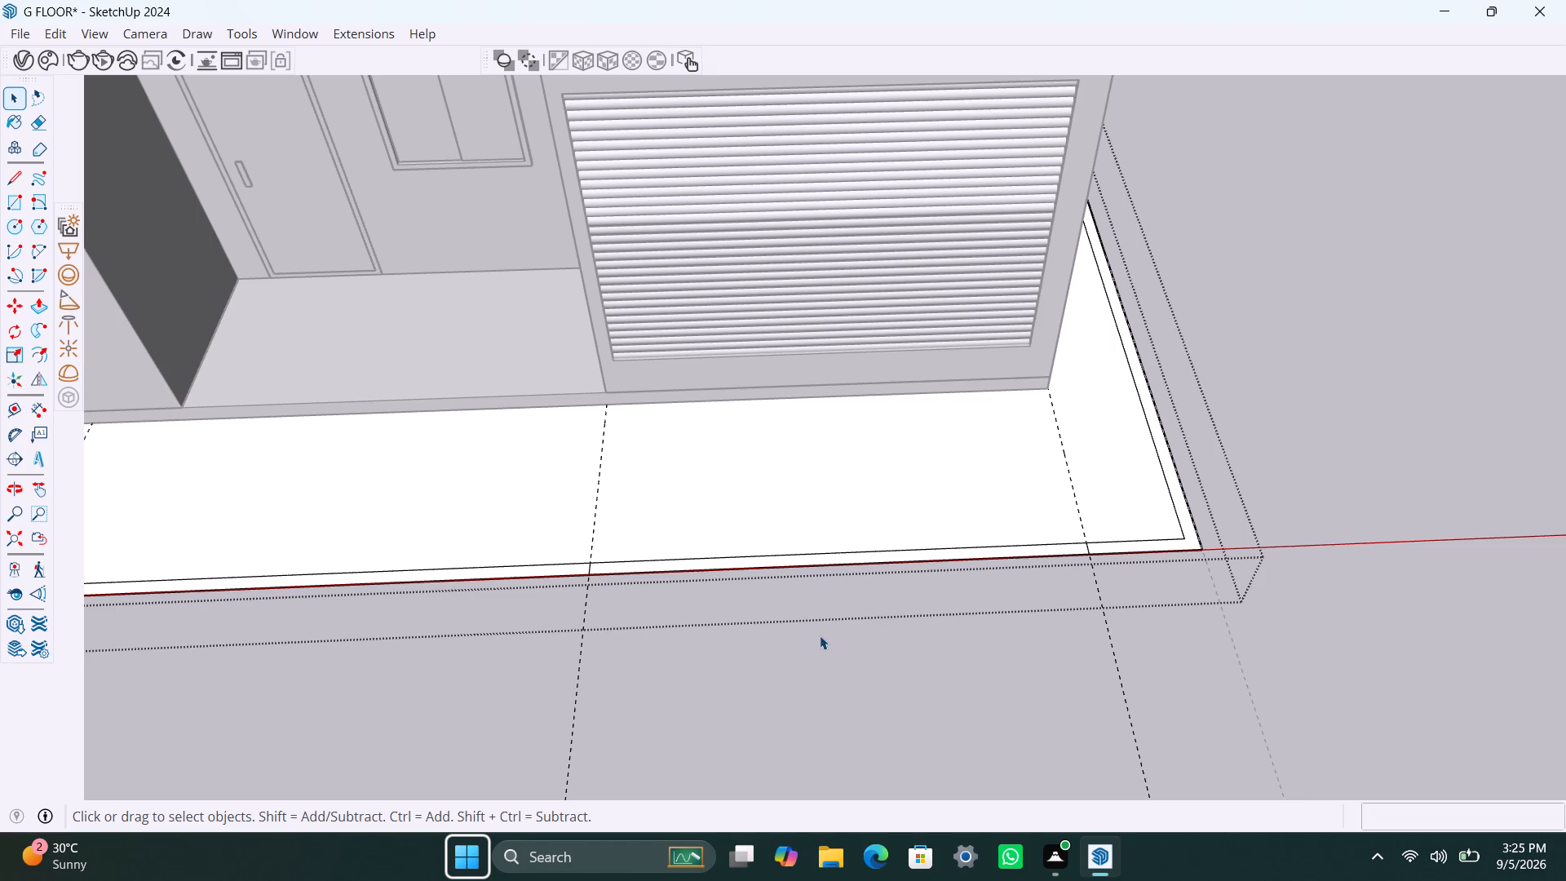
{"action": "middle_click_drag", "start_coordinate": [820, 635], "coordinate": [1002, 628]}
{"action": "scroll", "coordinate": [1316, 547], "scroll_direction": "up", "scroll_amount": 2}
{"action": "left_click", "coordinate": [1299, 538]}
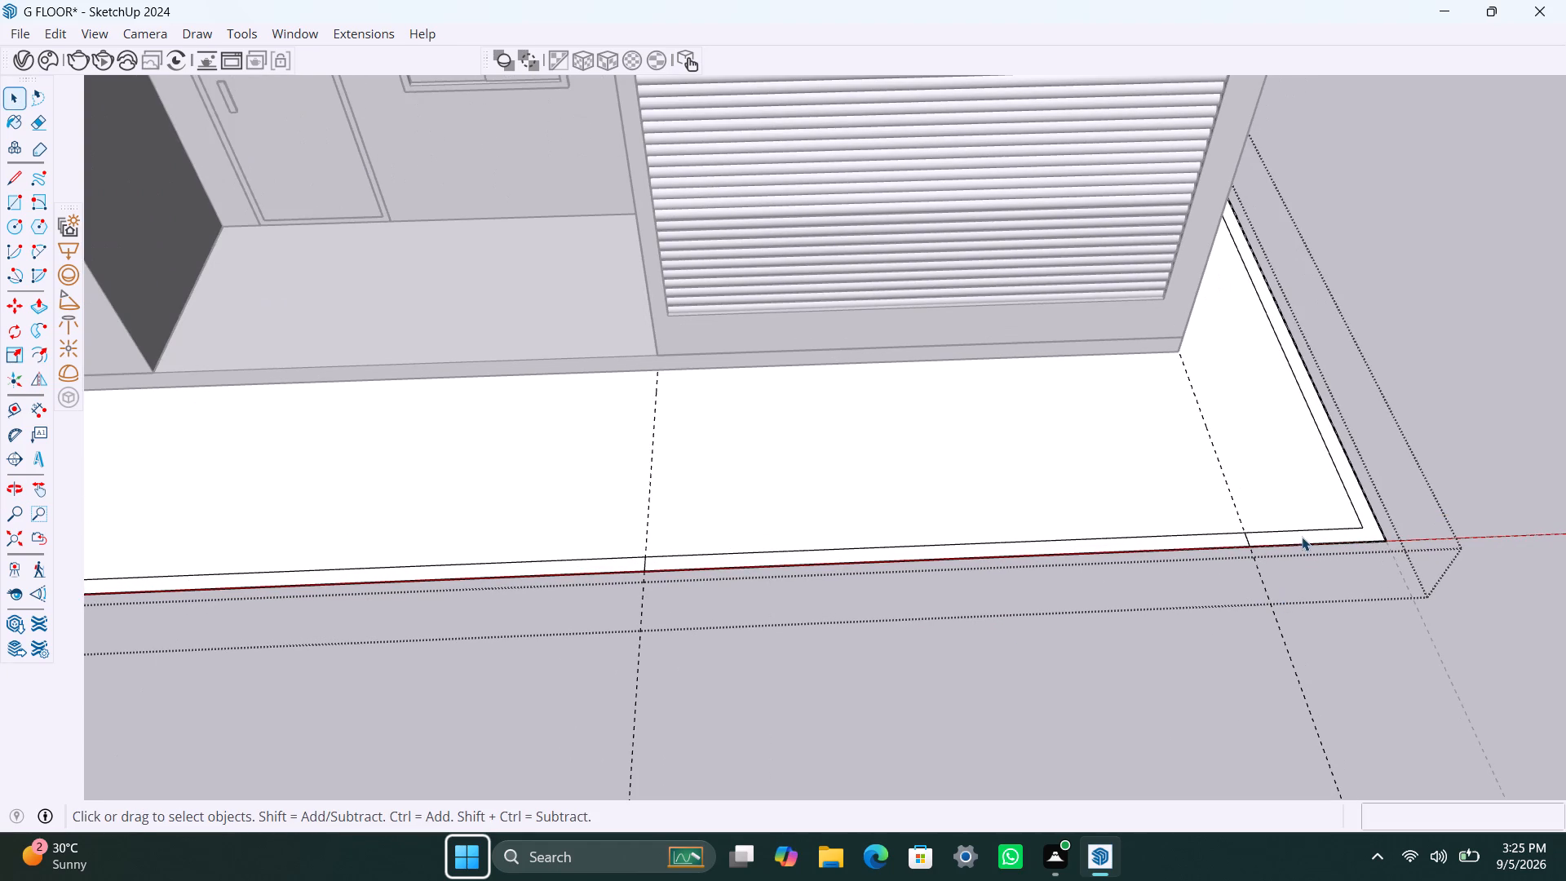
{"action": "key", "text": "p"}
{"action": "left_click", "coordinate": [1303, 533]}
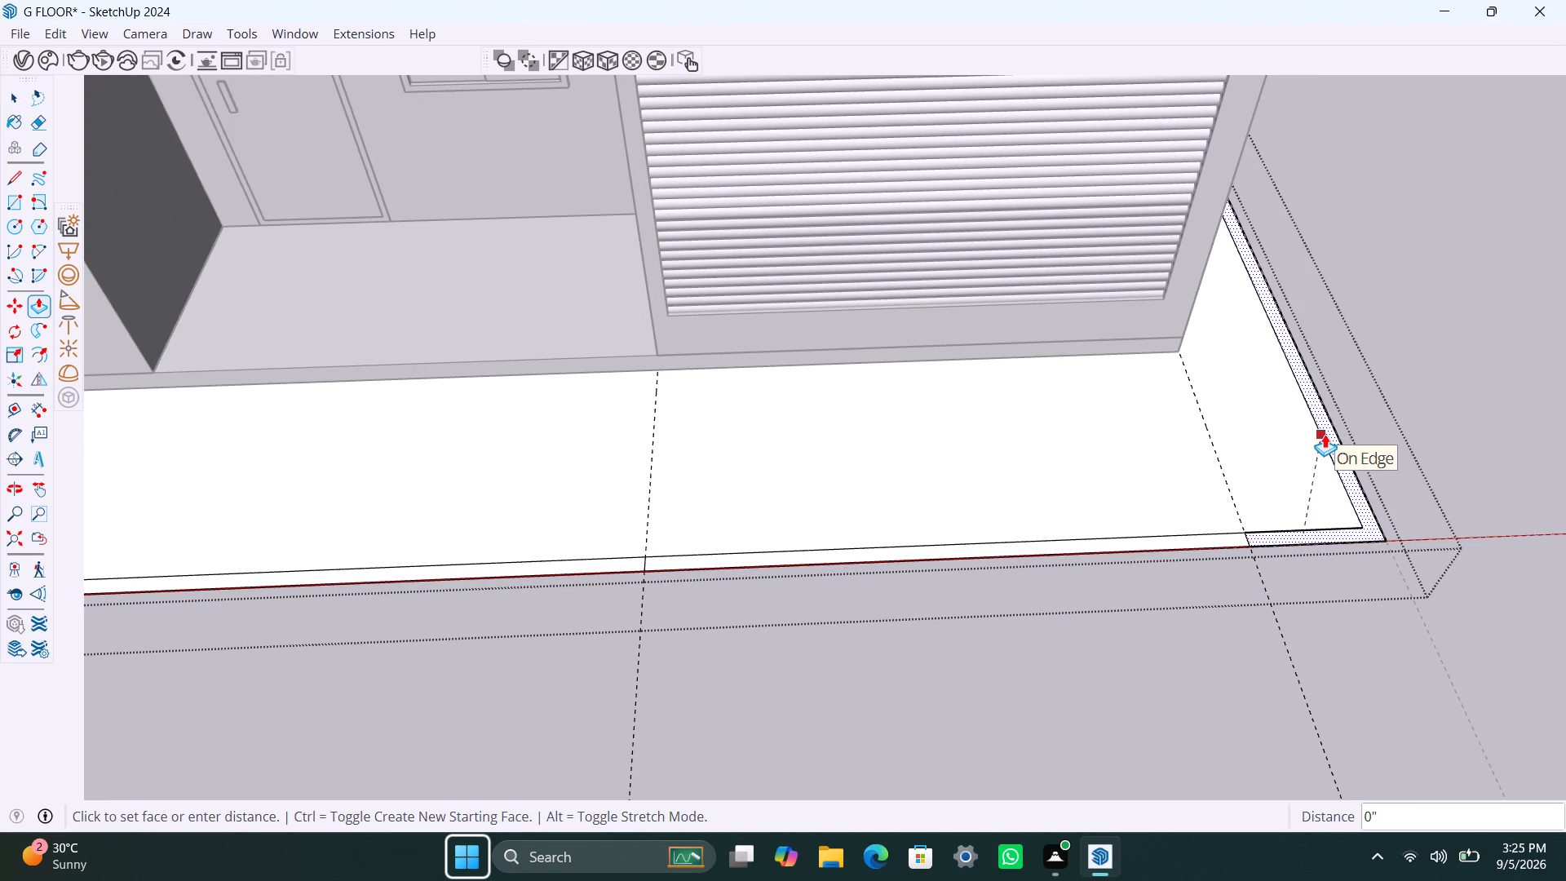
{"action": "type", "text": "7'"}
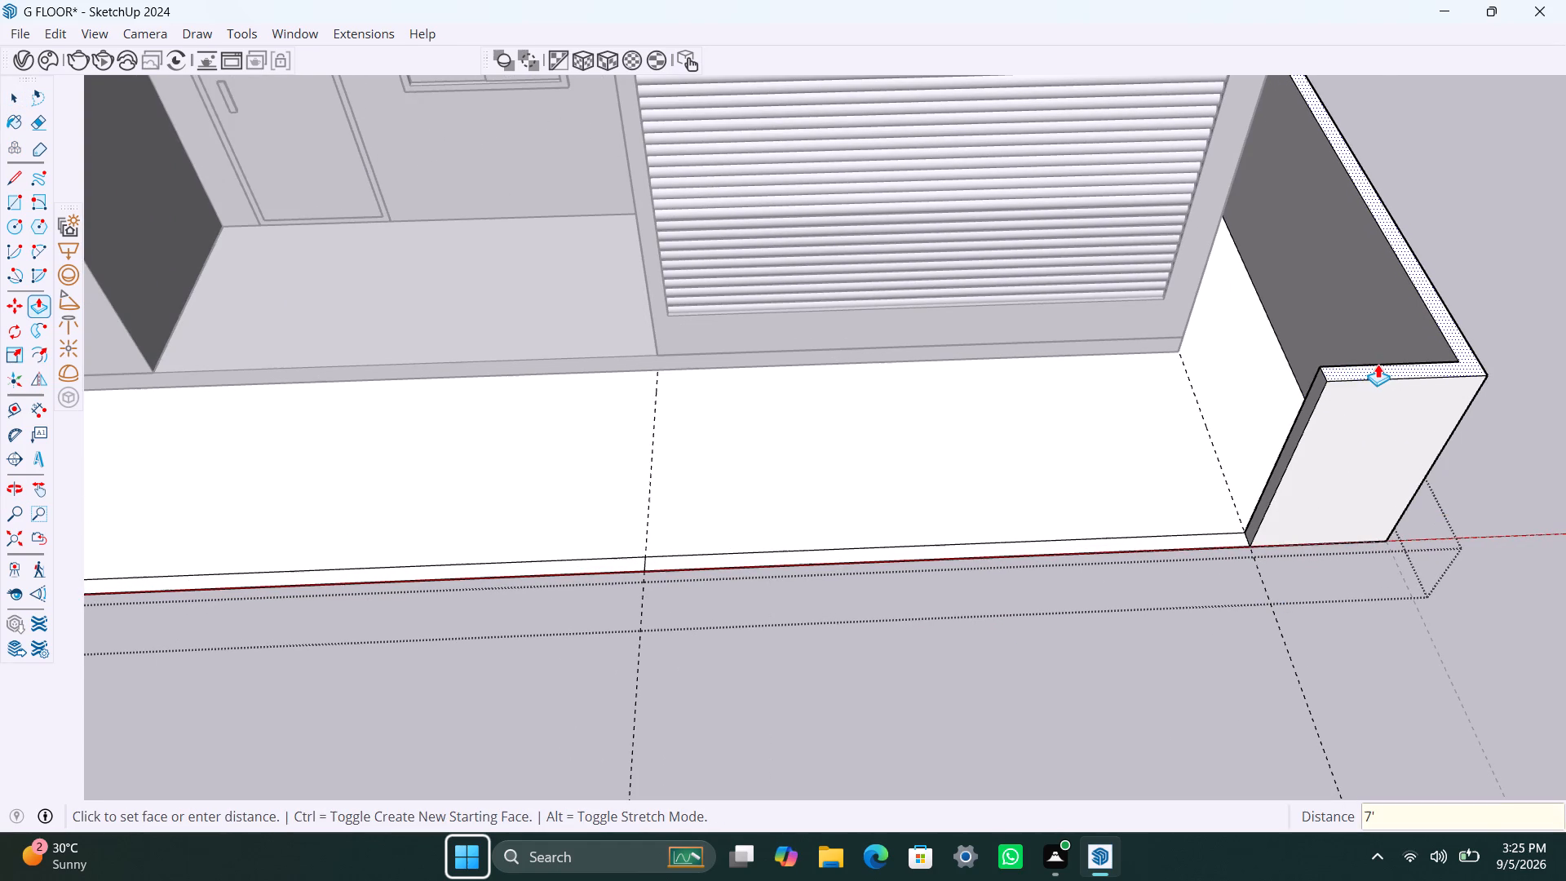
{"action": "key", "text": "Return"}
{"action": "key", "text": "space"}
{"action": "scroll", "coordinate": [1176, 483], "scroll_direction": "down", "scroll_amount": 12}
{"action": "middle_click_drag", "start_coordinate": [1188, 509], "coordinate": [1195, 511]}
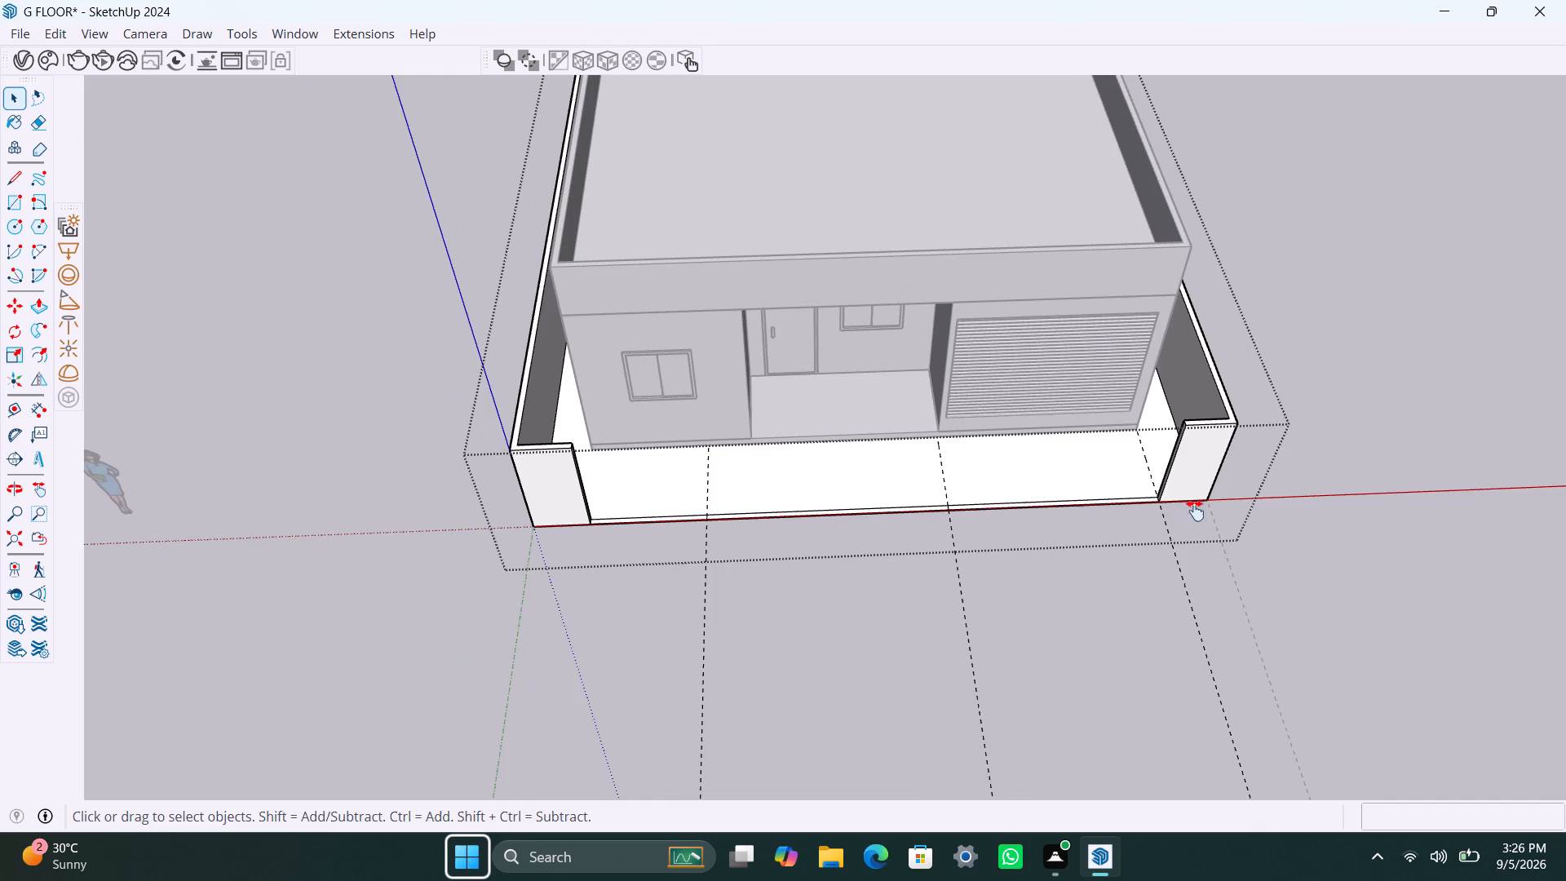
{"action": "middle_click_drag", "start_coordinate": [1195, 511], "coordinate": [1419, 485]}
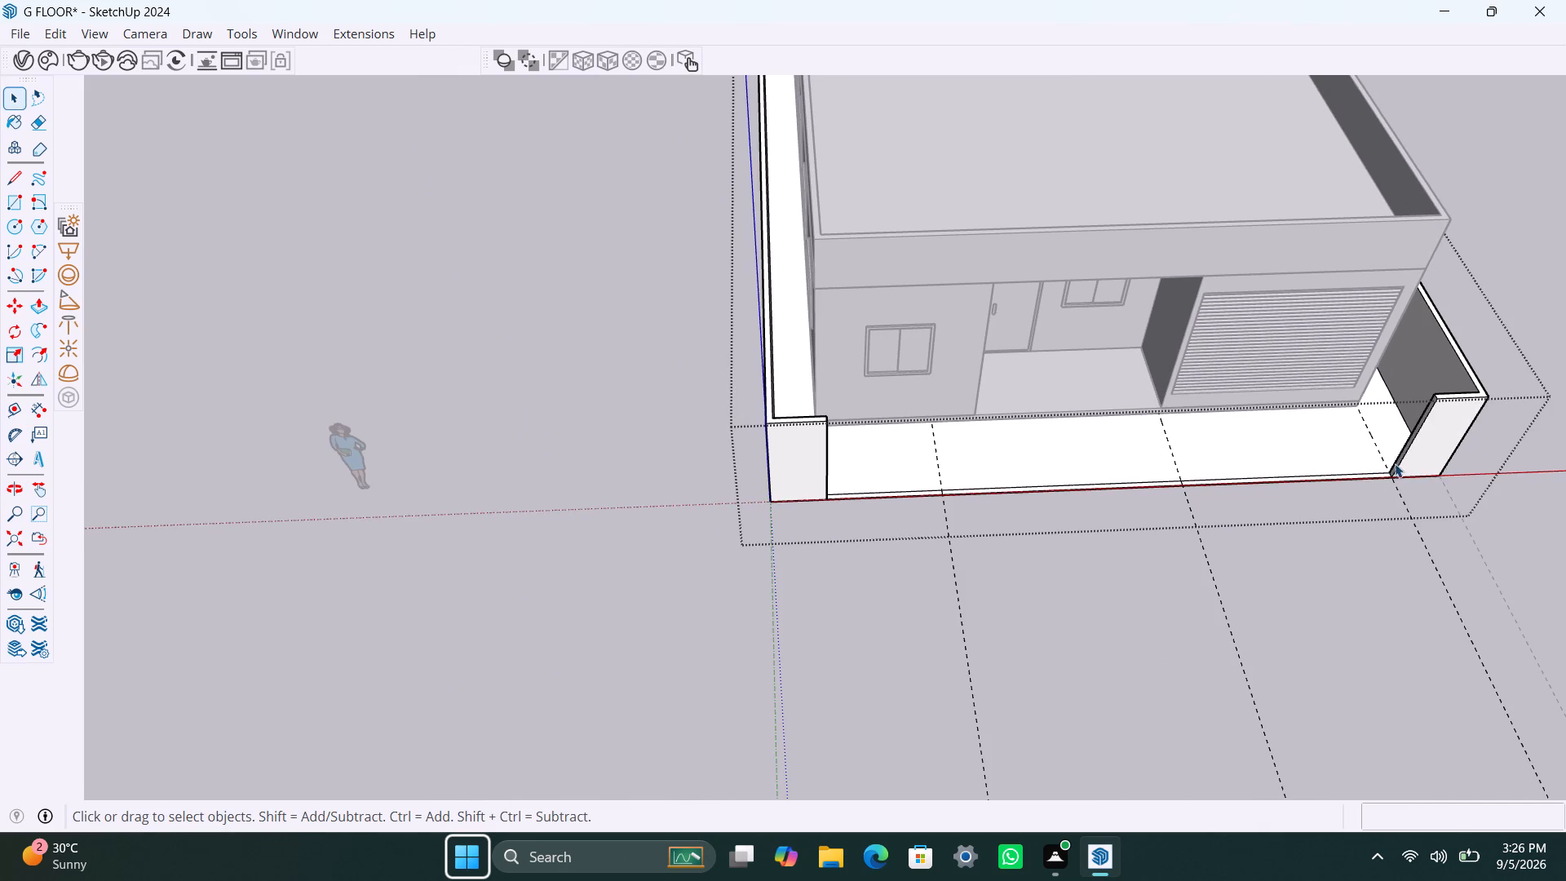
Undo the last 7' extrusion of the compound wall strip.
{"action": "scroll", "coordinate": [1391, 468], "scroll_direction": "up", "scroll_amount": 3}
{"action": "middle_click_drag", "start_coordinate": [1342, 485], "coordinate": [1269, 468], "text": "shift"}
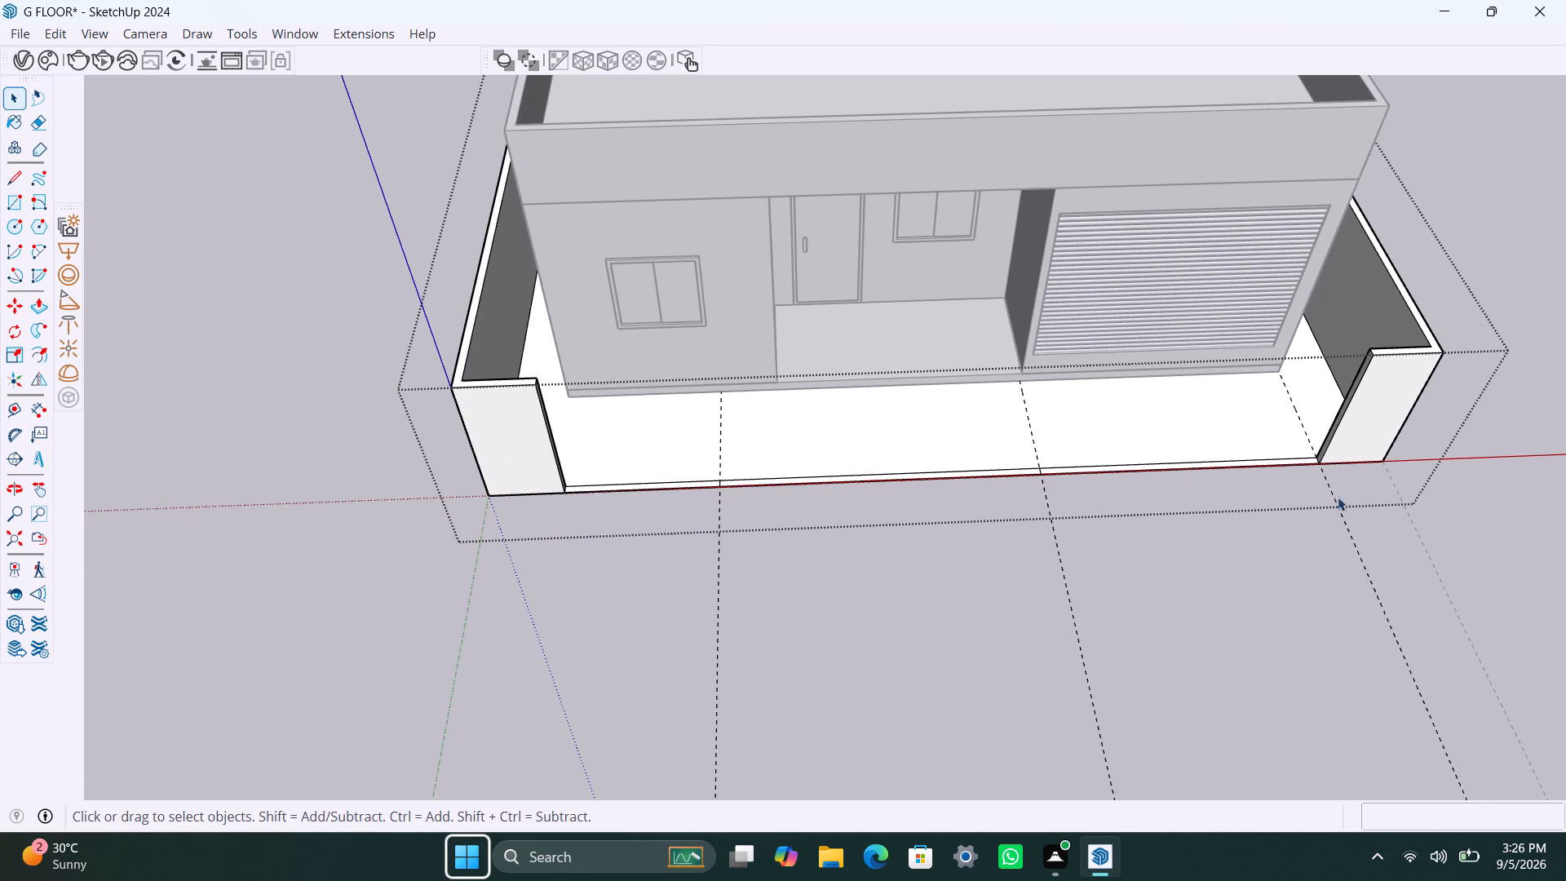
{"action": "scroll", "coordinate": [1296, 433], "scroll_direction": "up", "scroll_amount": 1}
{"action": "scroll", "coordinate": [1375, 458], "scroll_direction": "down", "scroll_amount": 3}
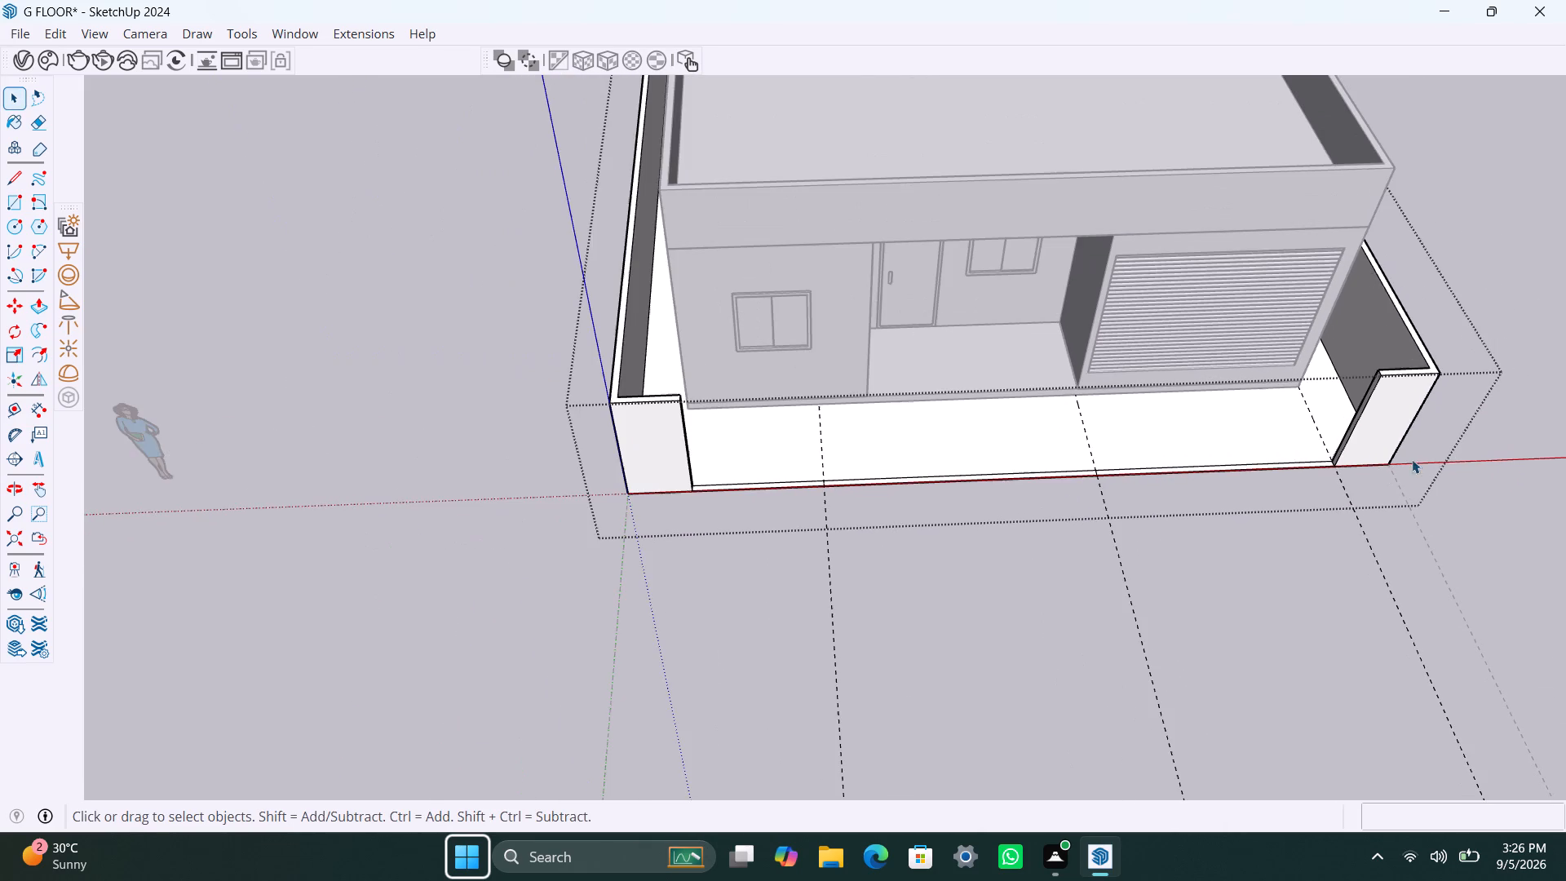
{"action": "scroll", "coordinate": [1384, 415], "scroll_direction": "up", "scroll_amount": 2}
{"action": "key", "text": "ctrl+z"}
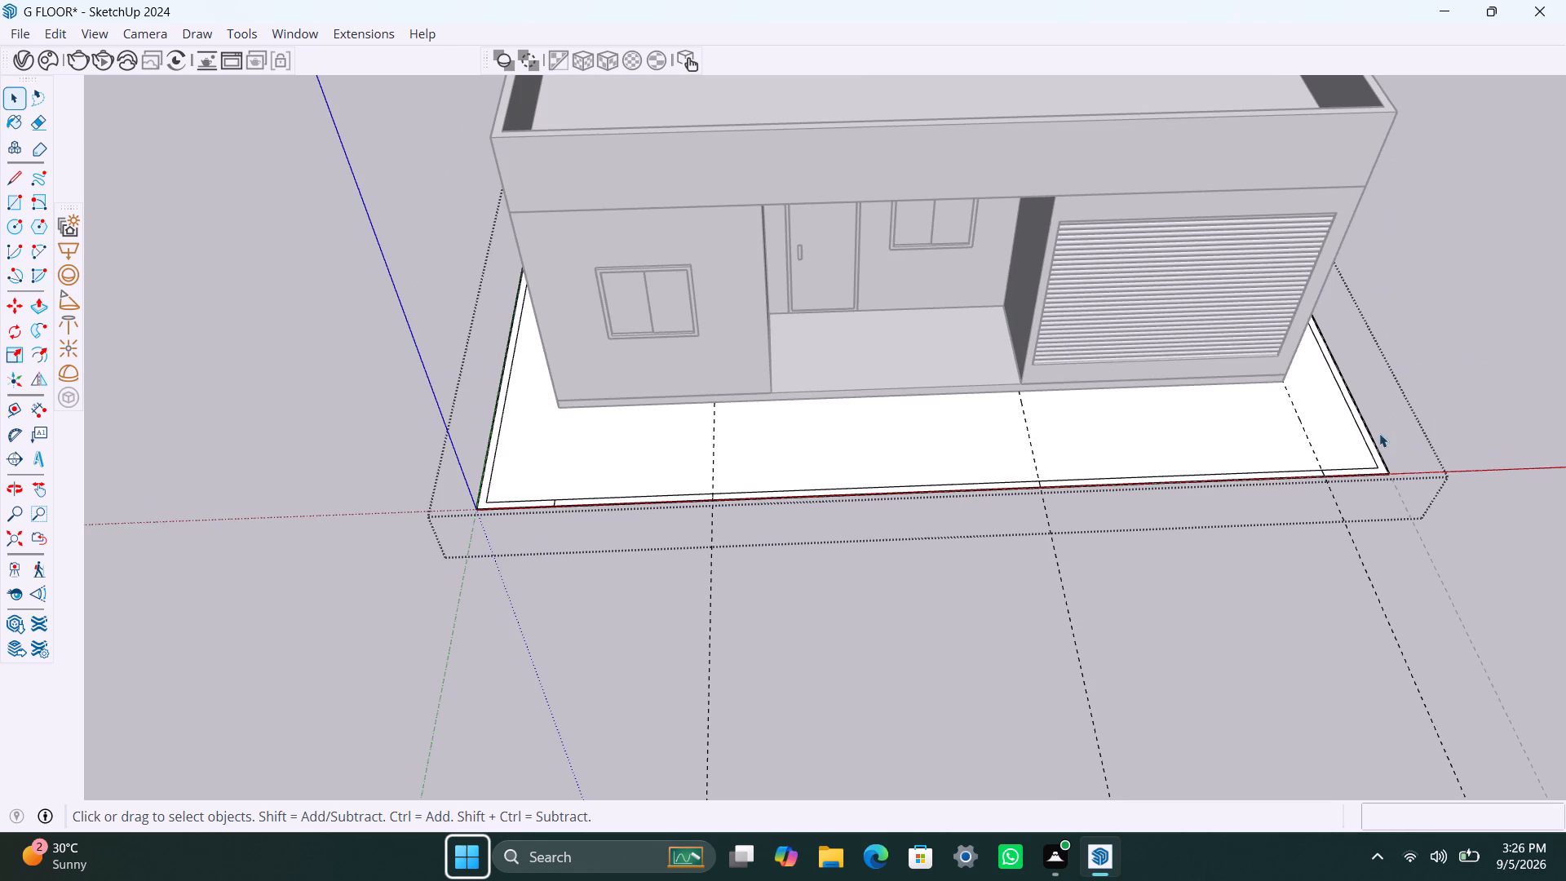
Place a guide parallel to the front strip's inner edge, offset 5' 7 1/2" to the house's garage-side front corner.
{"action": "scroll", "coordinate": [1364, 462], "scroll_direction": "up", "scroll_amount": 3}
{"action": "scroll", "coordinate": [1285, 370], "scroll_direction": "up", "scroll_amount": 2}
{"action": "middle_click_drag", "start_coordinate": [1339, 463], "coordinate": [1135, 476]}
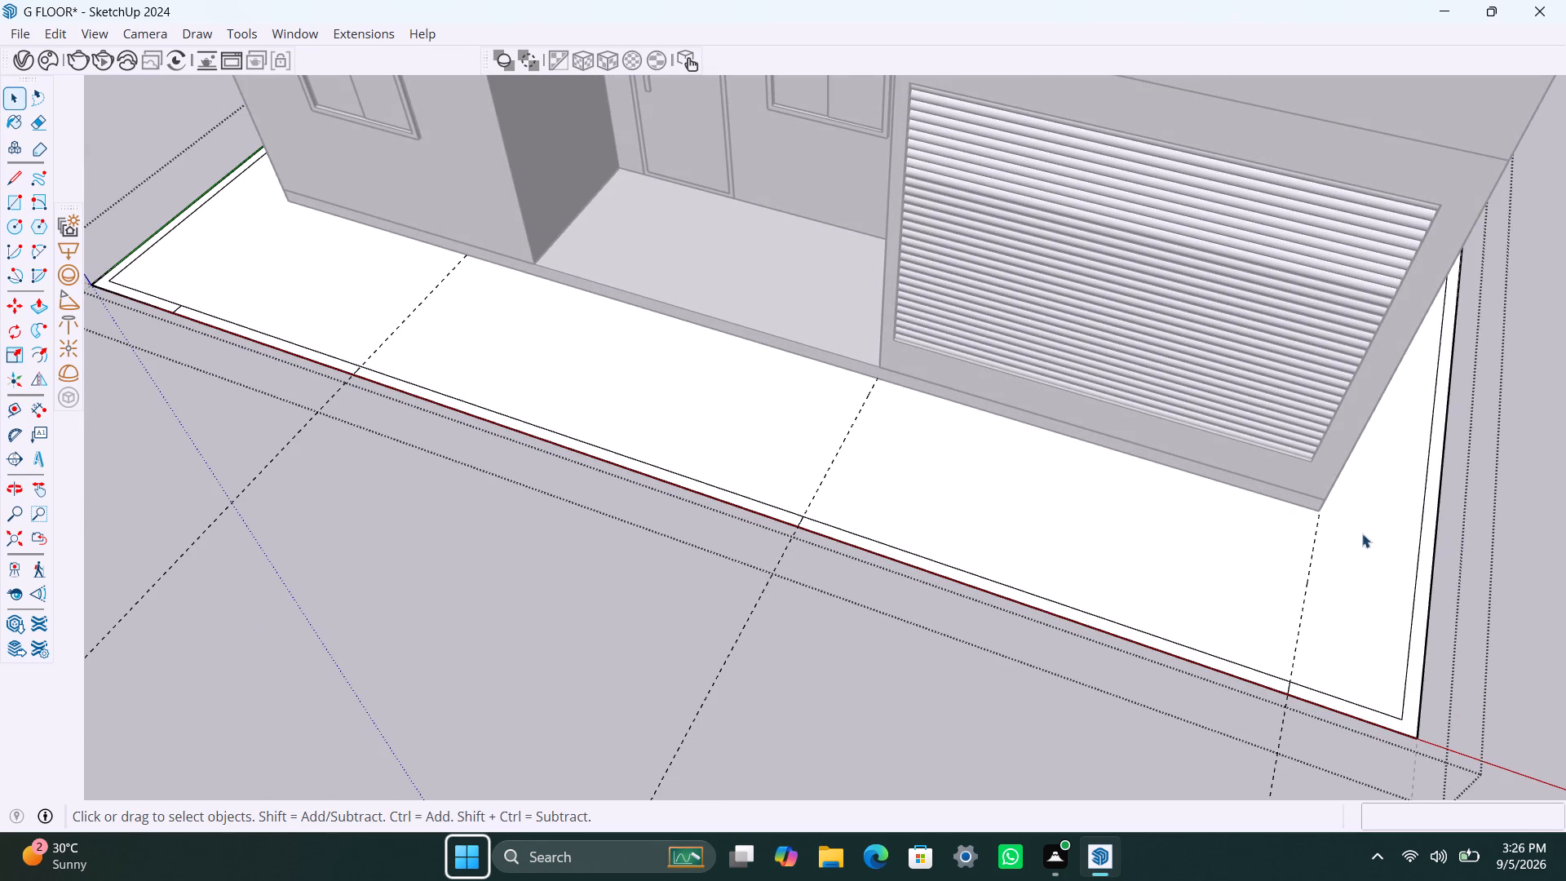
{"action": "key", "text": "t"}
{"action": "left_click", "coordinate": [1245, 671]}
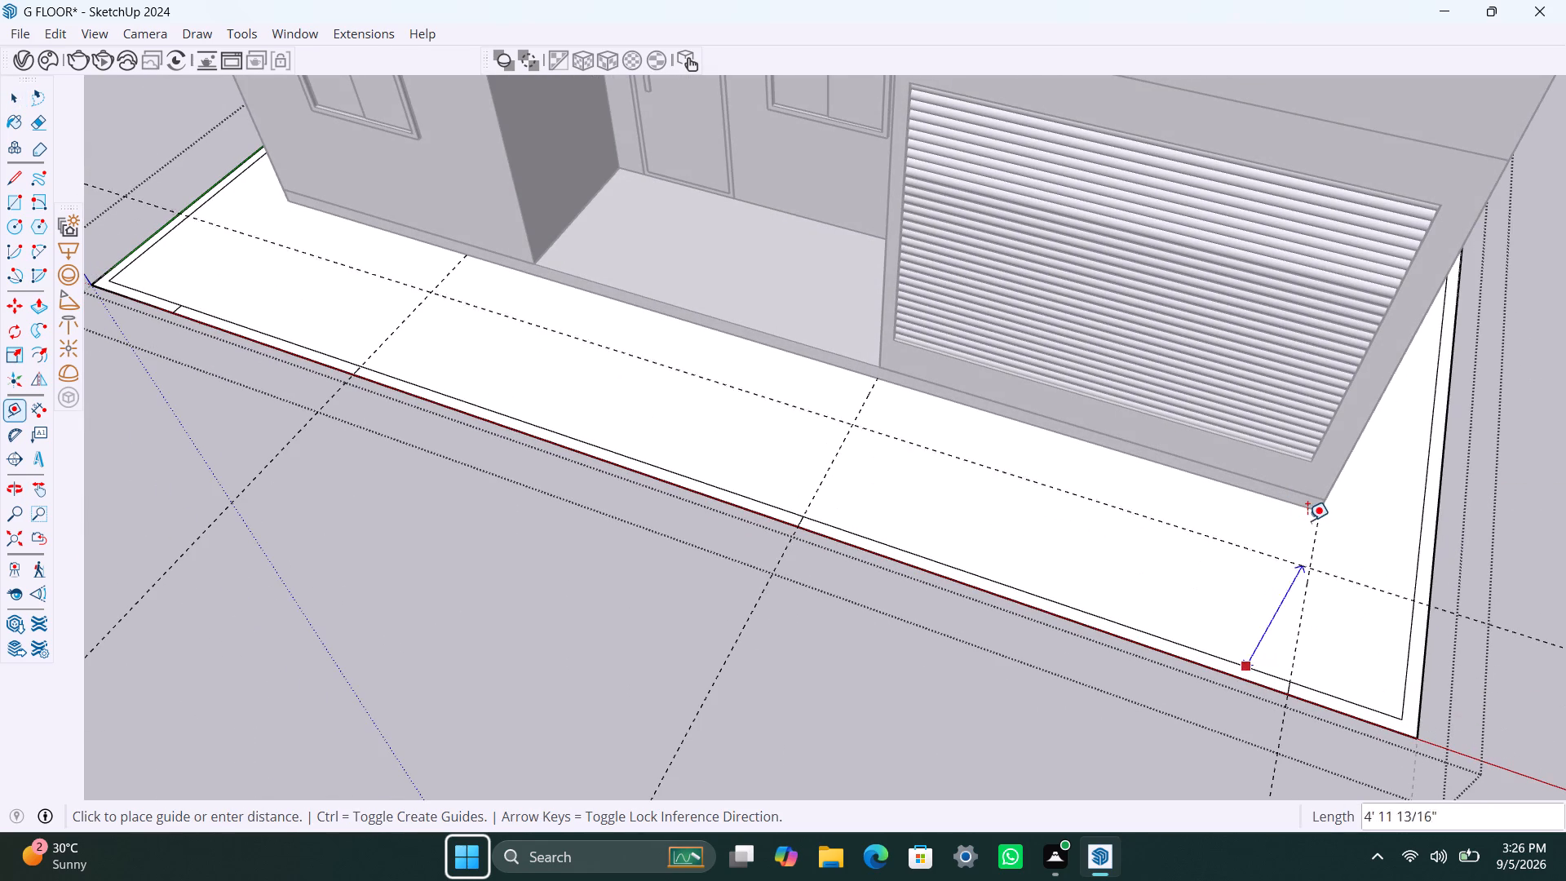
{"action": "left_click", "coordinate": [1314, 508]}
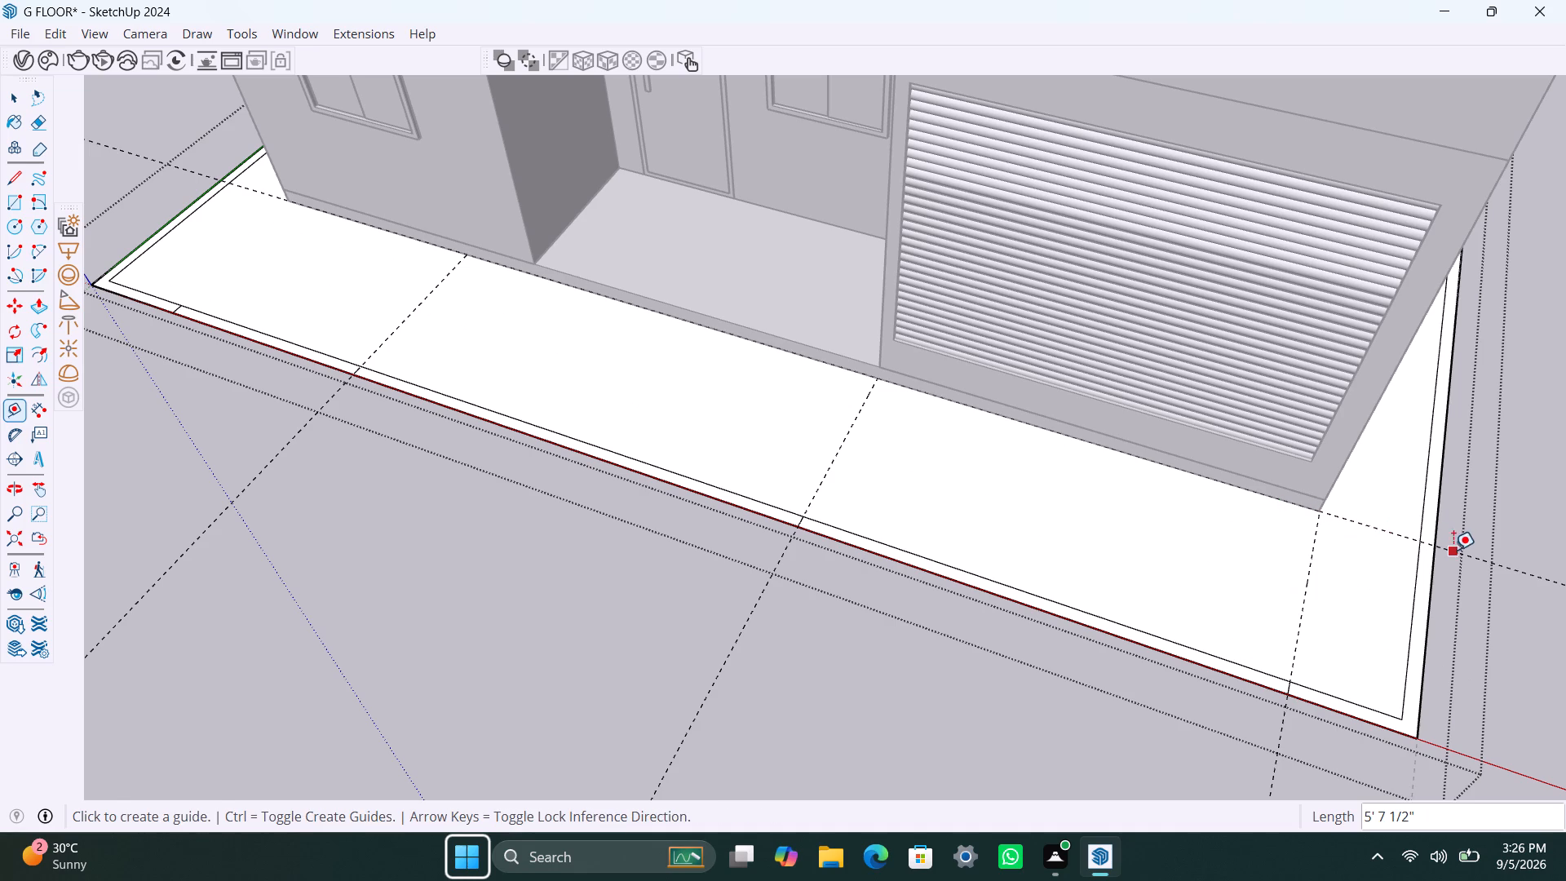
Draw a line across the garage-side wall strip where the new guide along the house front crosses it.
{"action": "key", "text": "l"}
{"action": "left_click", "coordinate": [1423, 542]}
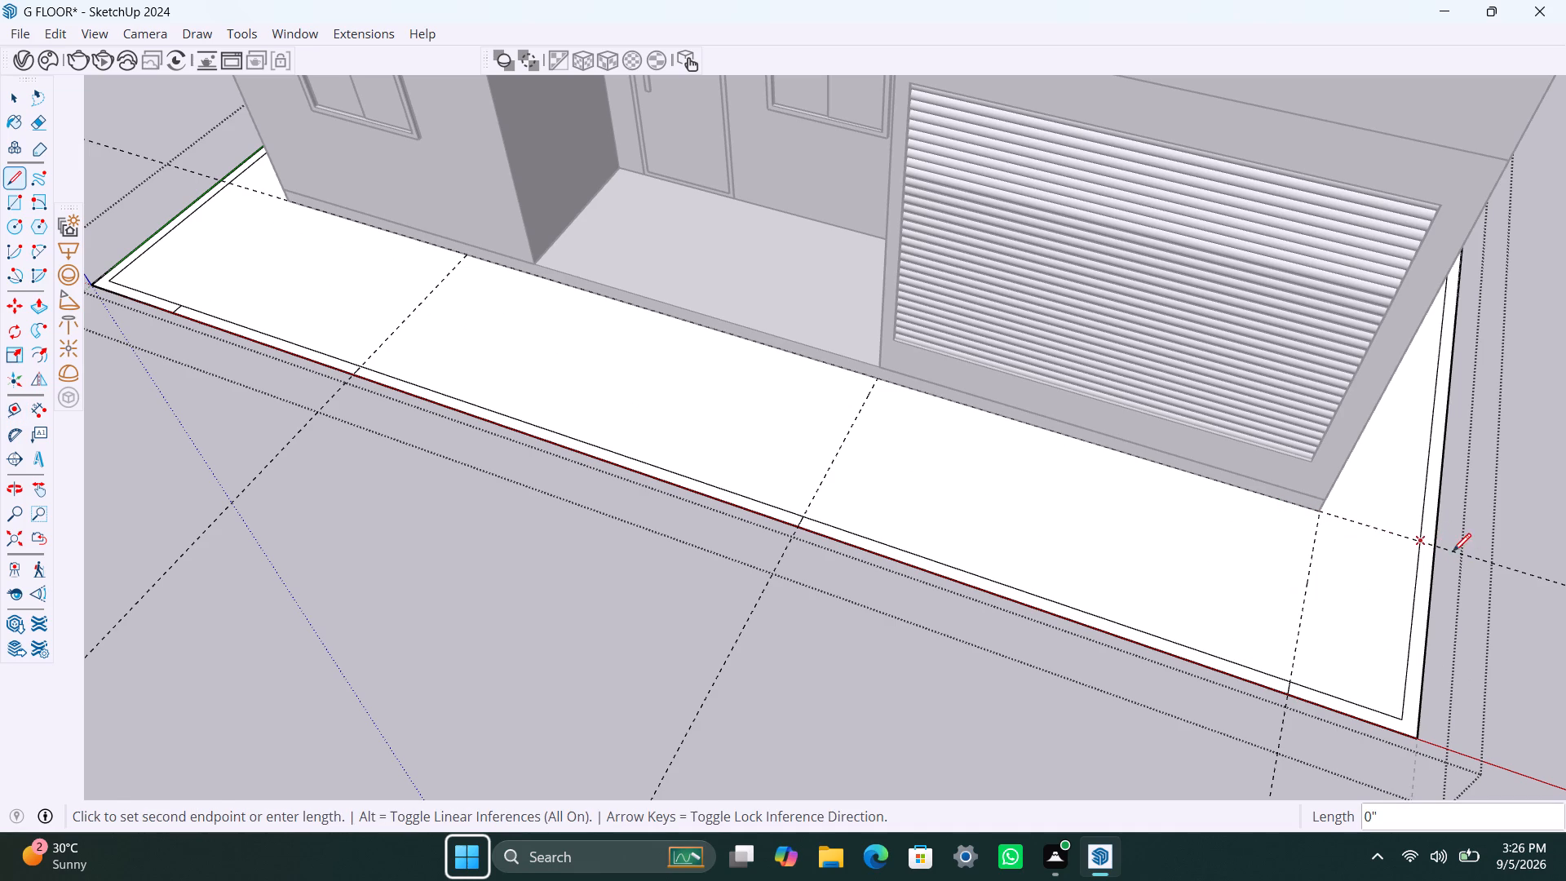
{"action": "left_click", "coordinate": [1433, 543]}
{"action": "key", "text": "space"}
Push/Pull the wall strip behind the new cross line, running around the sides and back of the plot, up 7'.
{"action": "left_click", "coordinate": [1421, 562]}
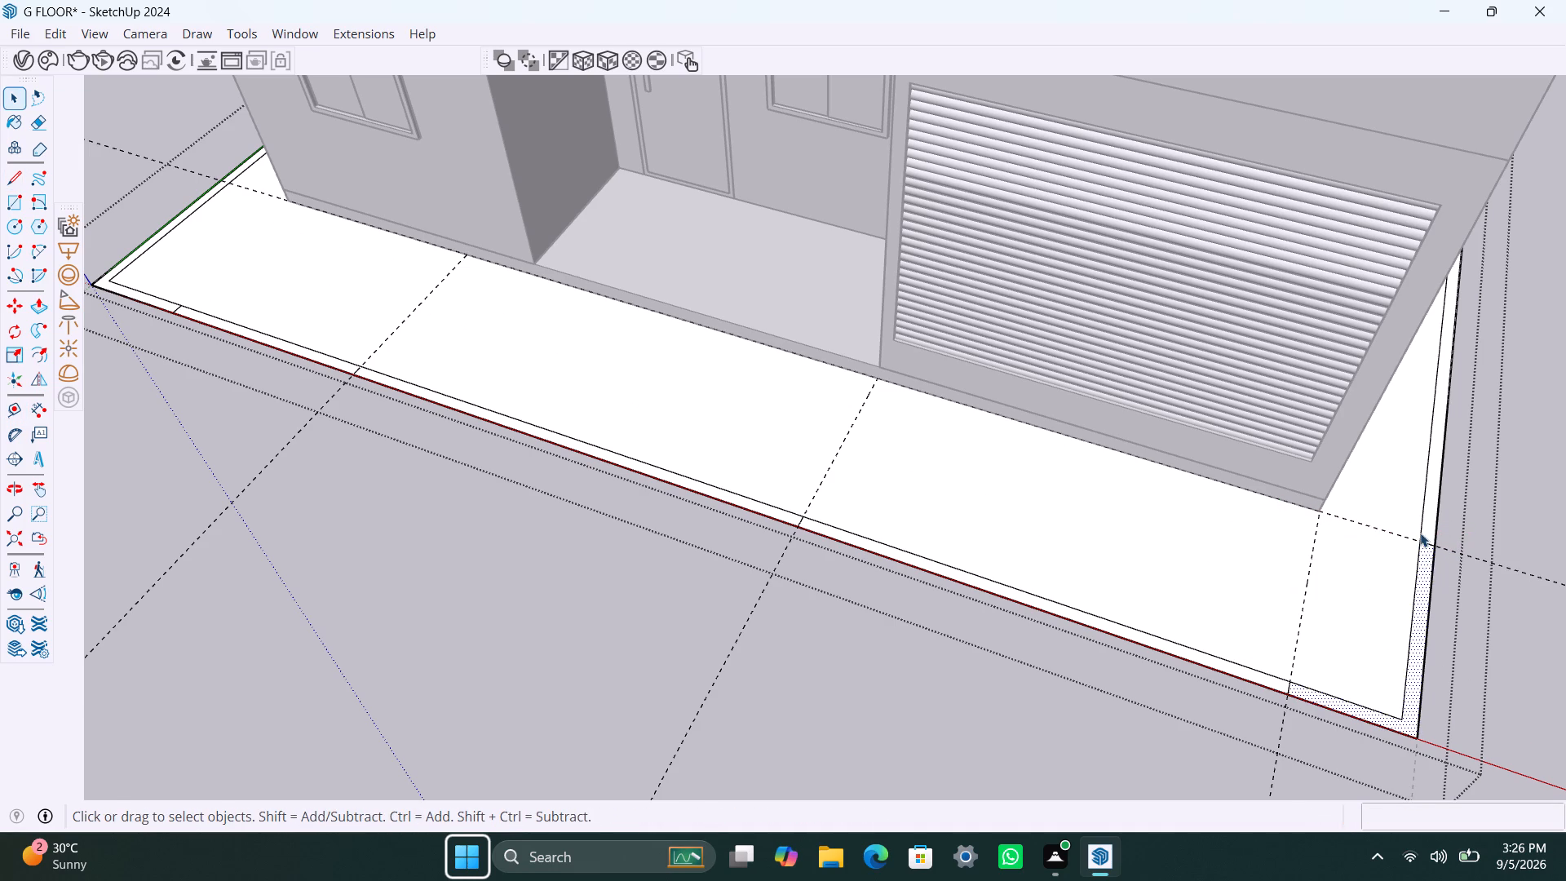
{"action": "left_click", "coordinate": [1420, 525]}
{"action": "left_click", "coordinate": [1426, 525]}
{"action": "key", "text": "p"}
{"action": "left_click", "coordinate": [1427, 525]}
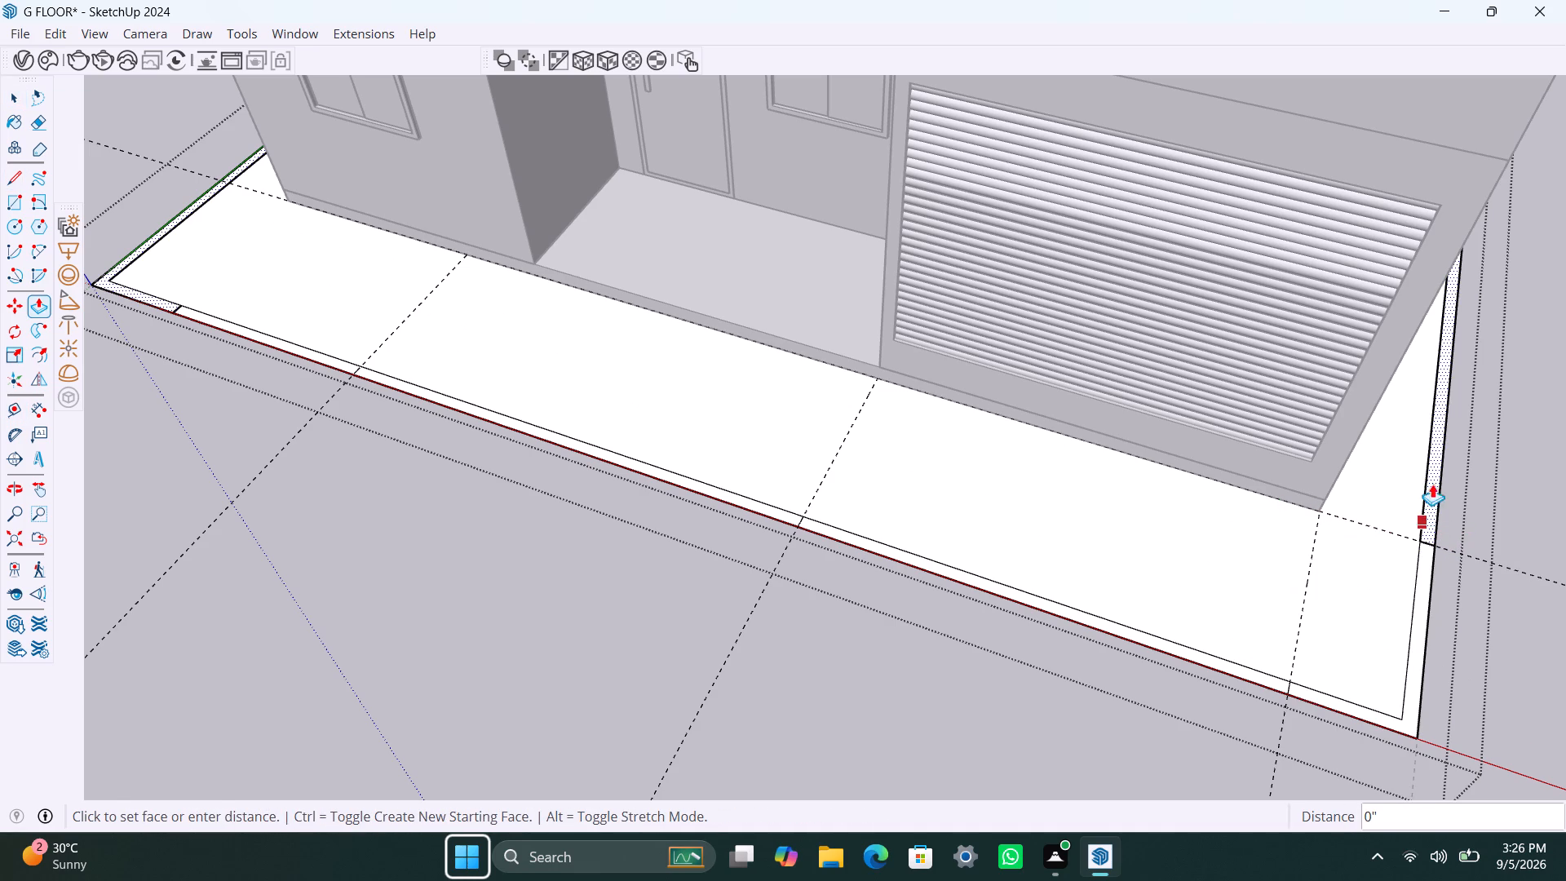
{"action": "type", "text": "7'"}
{"action": "key", "text": "Return"}
{"action": "key", "text": "space"}
Copy the inner vertical edge at the garage-side wall's front end 4.5" back along the wall's inner face.
{"action": "scroll", "coordinate": [1447, 515], "scroll_direction": "down", "scroll_amount": 9}
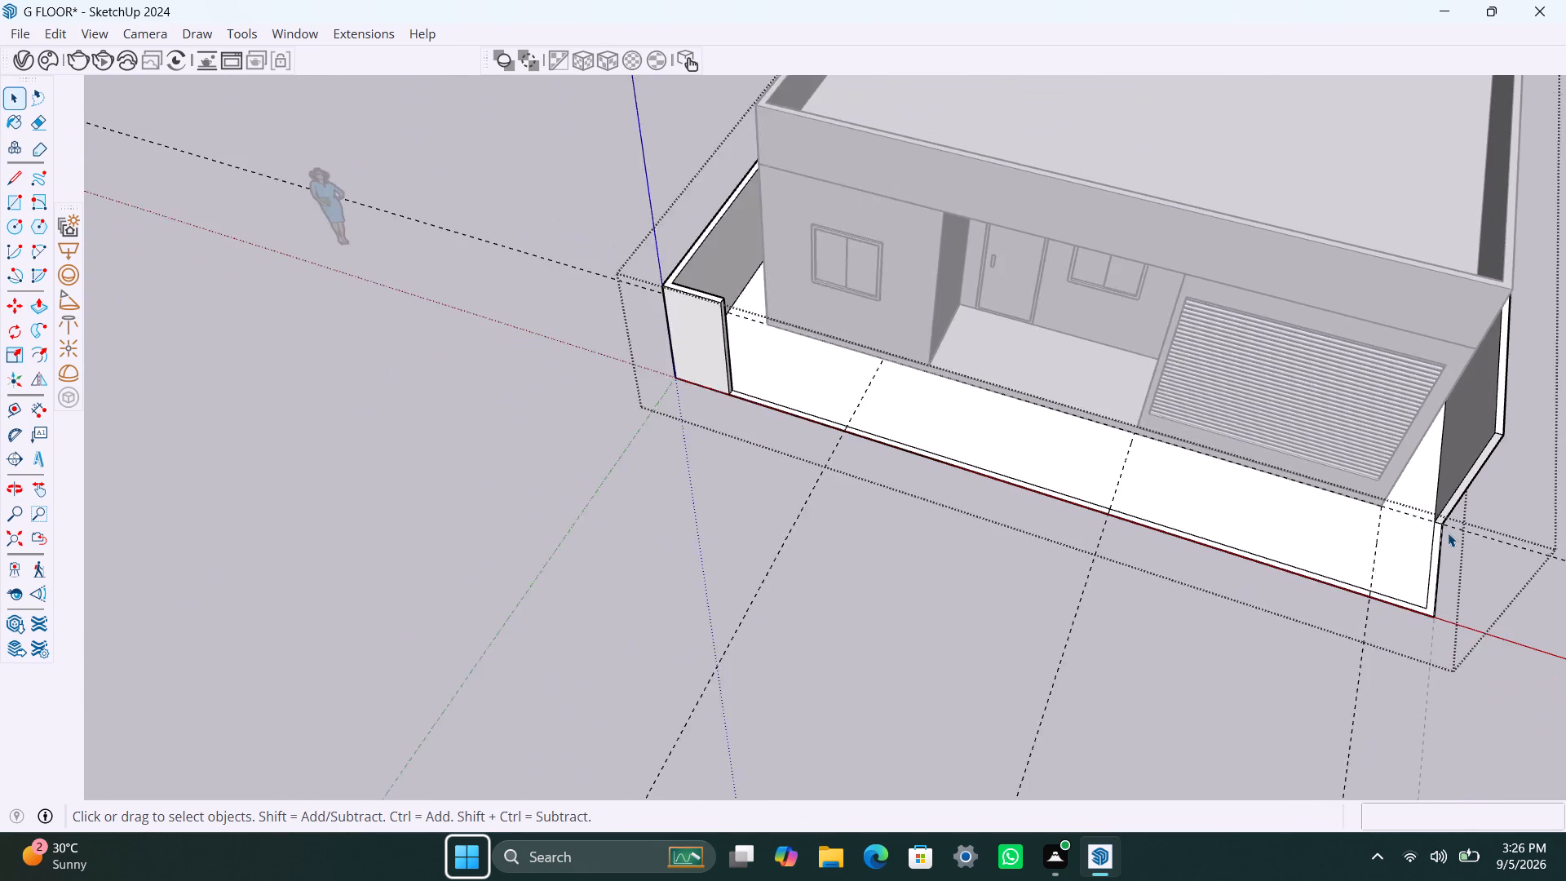
{"action": "scroll", "coordinate": [1449, 504], "scroll_direction": "up", "scroll_amount": 4}
{"action": "middle_click_drag", "start_coordinate": [1423, 573], "coordinate": [1449, 582]}
{"action": "scroll", "coordinate": [1444, 492], "scroll_direction": "up", "scroll_amount": 6}
{"action": "middle_click_drag", "start_coordinate": [1388, 564], "coordinate": [1488, 562]}
{"action": "middle_click_drag", "start_coordinate": [1486, 551], "coordinate": [1442, 556]}
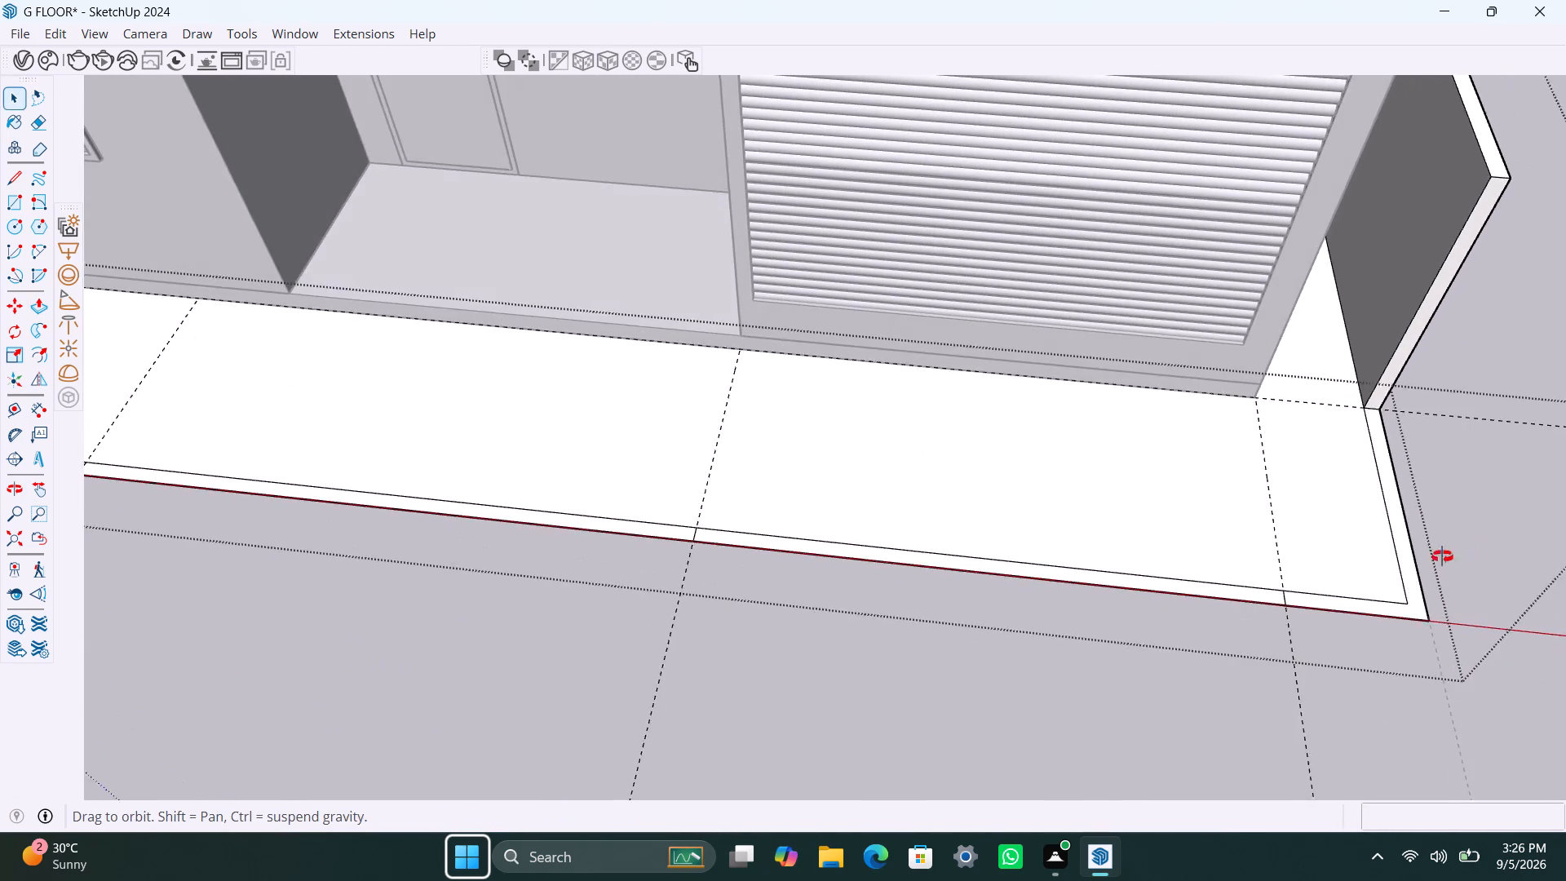
{"action": "middle_click_drag", "start_coordinate": [1442, 556], "coordinate": [1559, 596]}
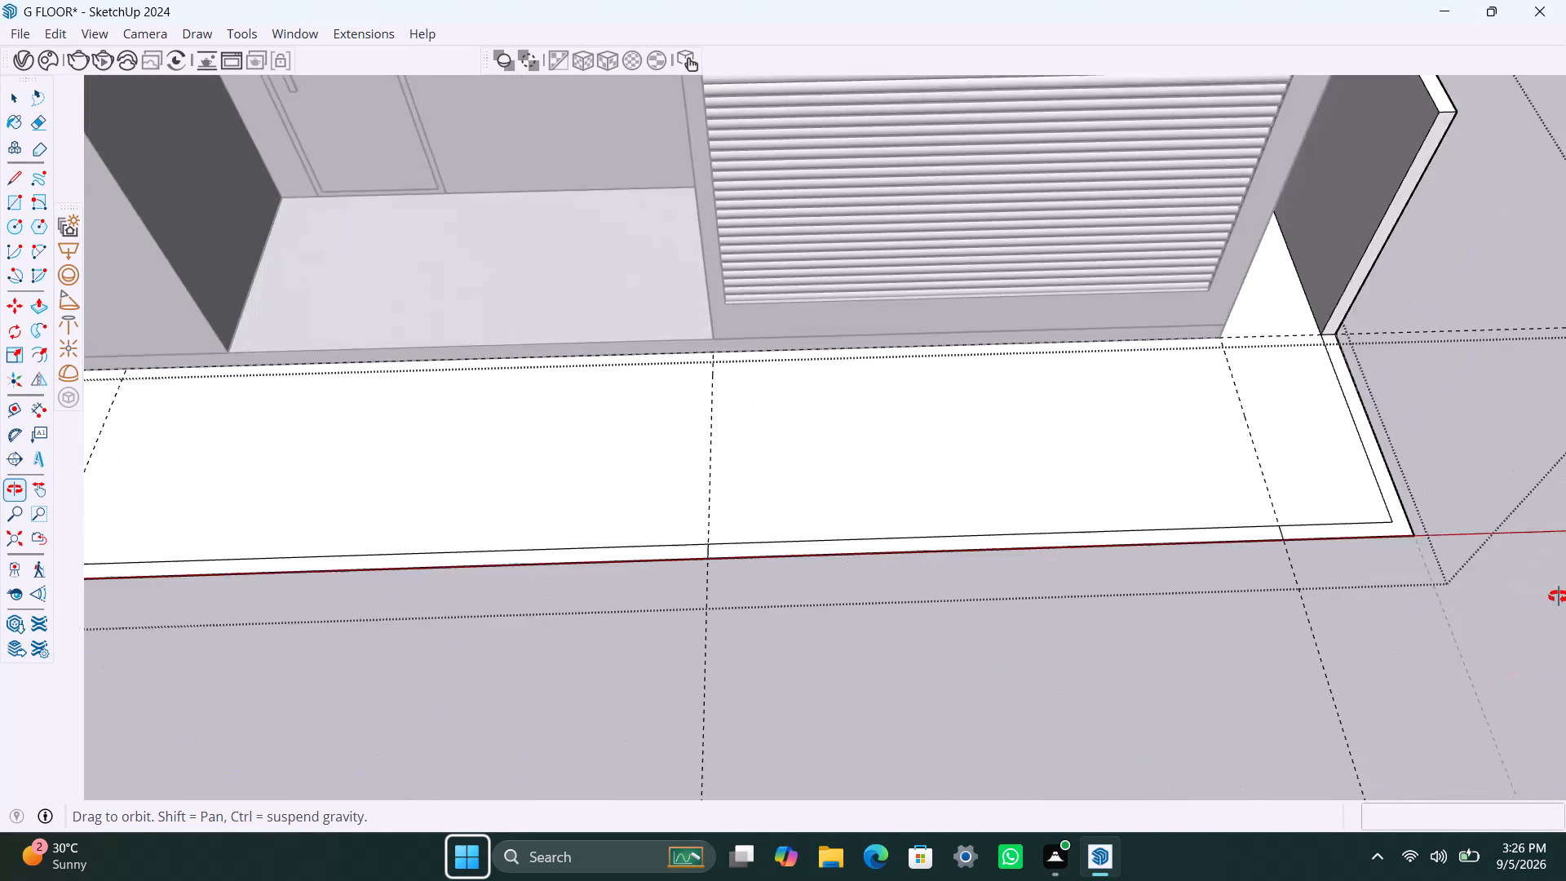
{"action": "middle_click_drag", "start_coordinate": [1559, 596], "coordinate": [1565, 580]}
{"action": "scroll", "coordinate": [1271, 356], "scroll_direction": "up", "scroll_amount": 6}
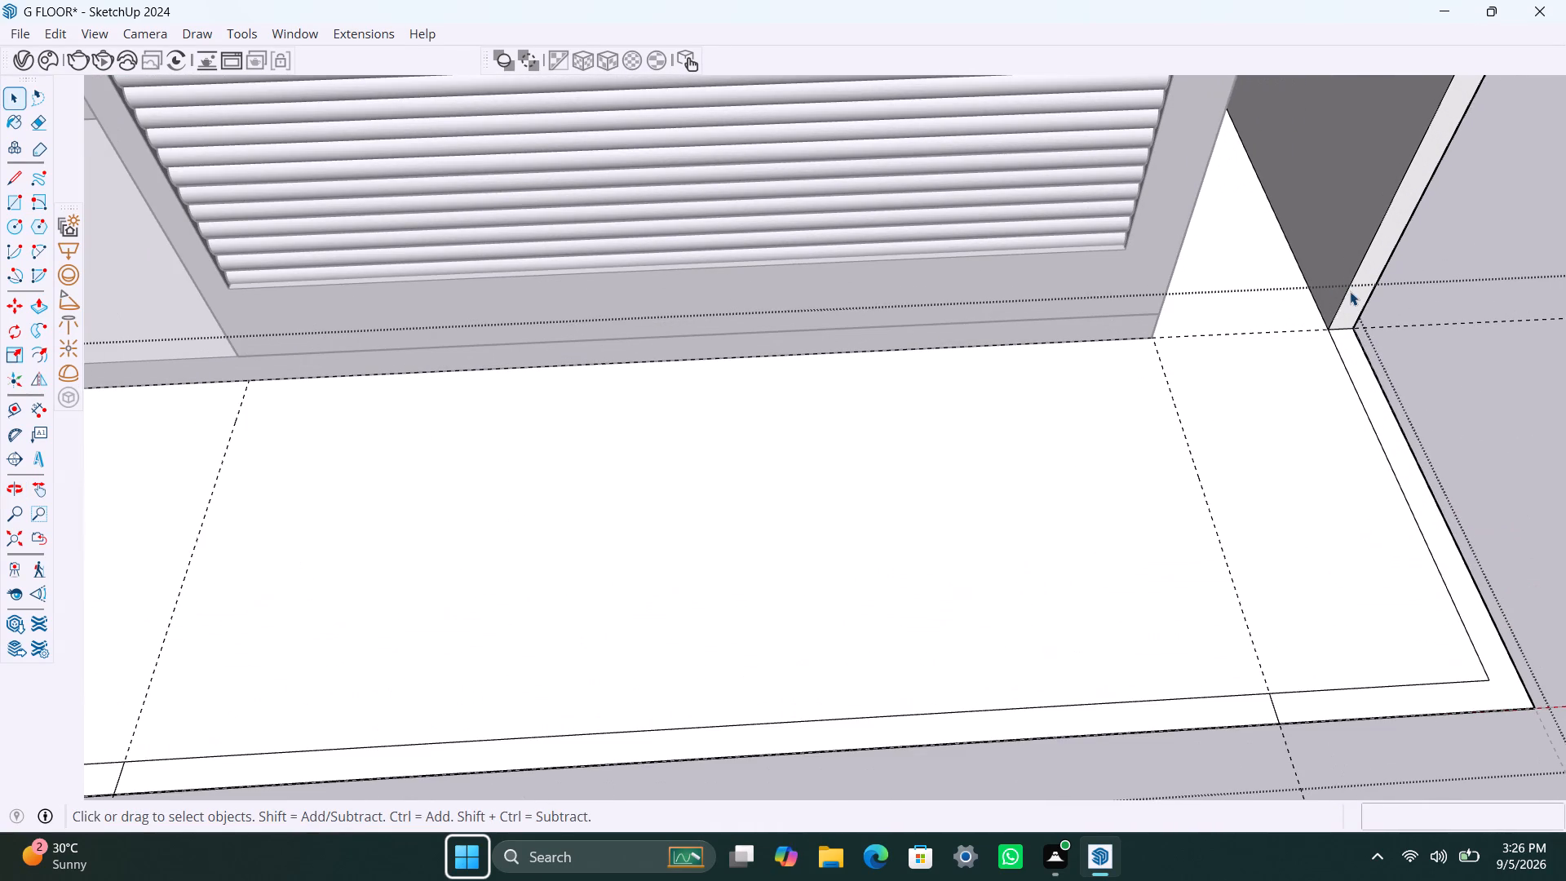
{"action": "left_click", "coordinate": [1347, 292]}
{"action": "key", "text": "m"}
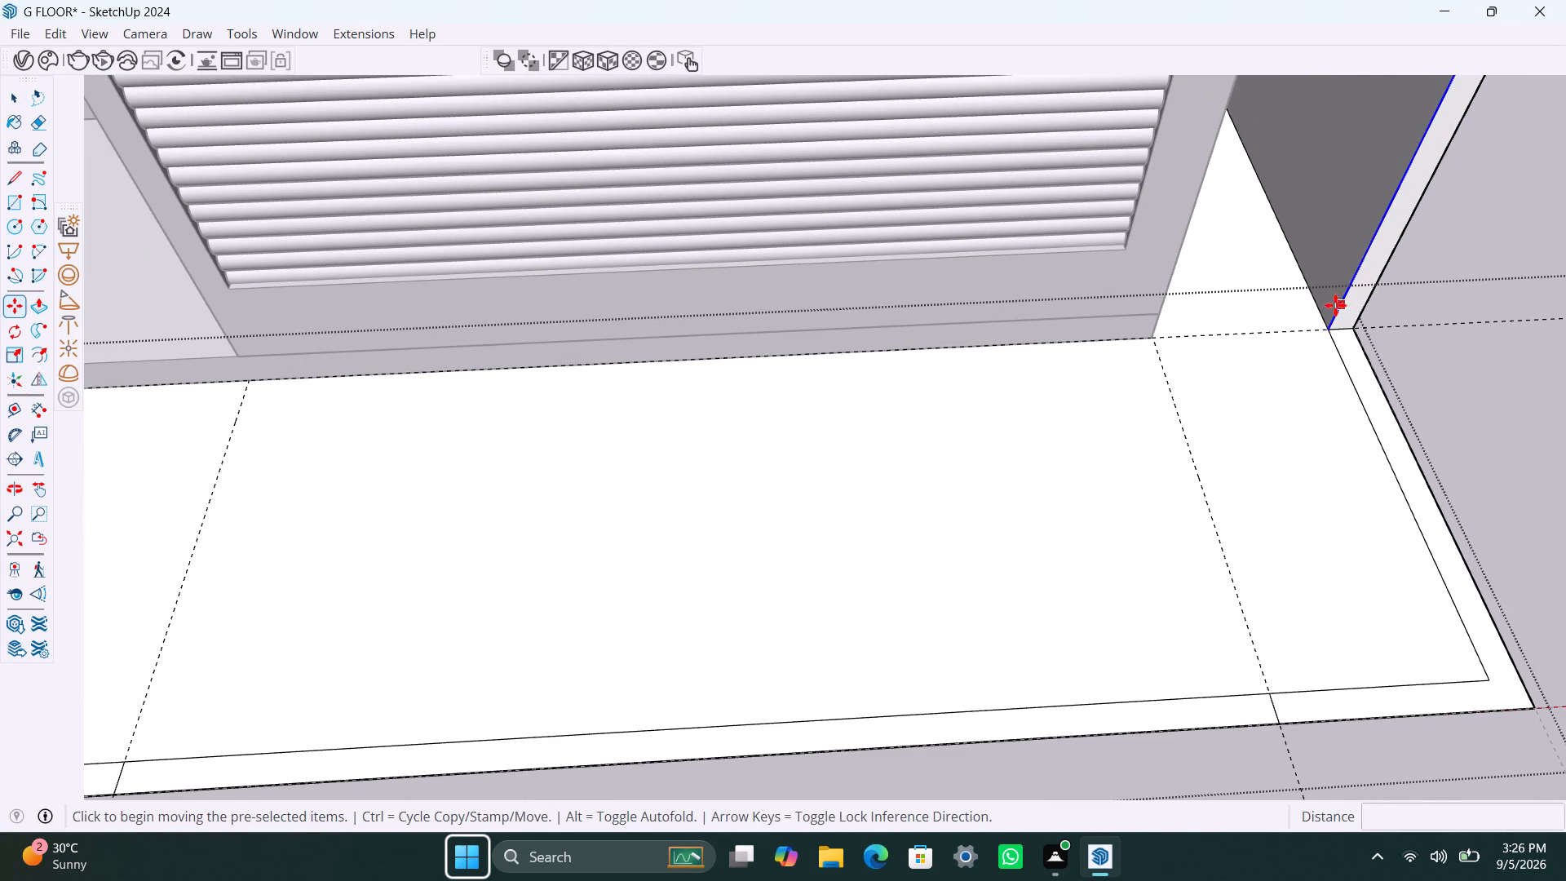
{"action": "left_click", "coordinate": [1322, 328]}
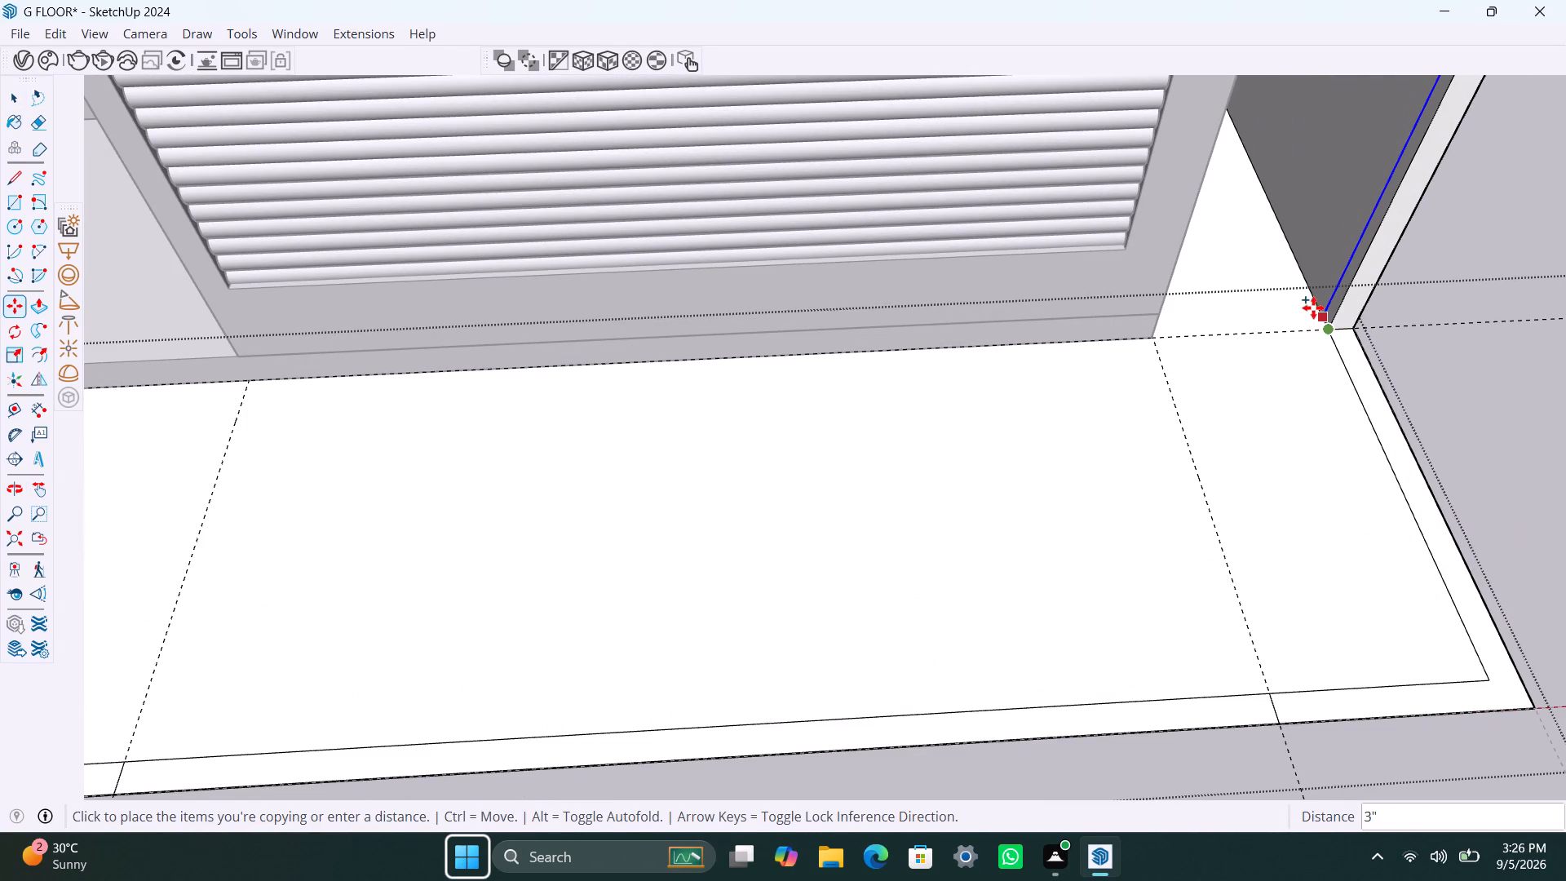
{"action": "type", "text": "4.5\""}
{"action": "key", "text": "Return"}
{"action": "key", "text": "space"}
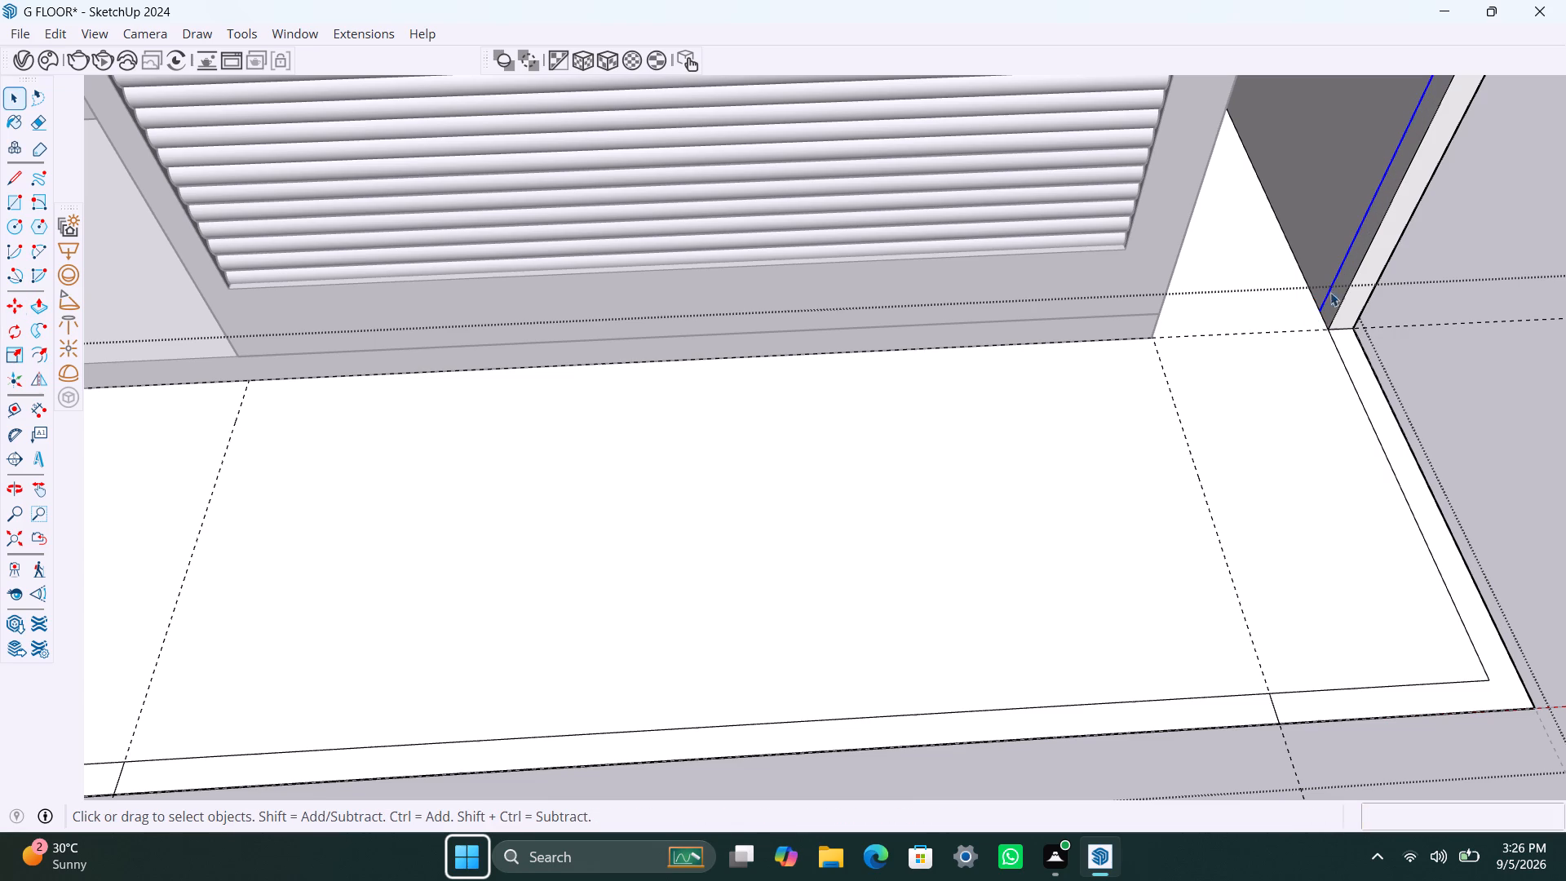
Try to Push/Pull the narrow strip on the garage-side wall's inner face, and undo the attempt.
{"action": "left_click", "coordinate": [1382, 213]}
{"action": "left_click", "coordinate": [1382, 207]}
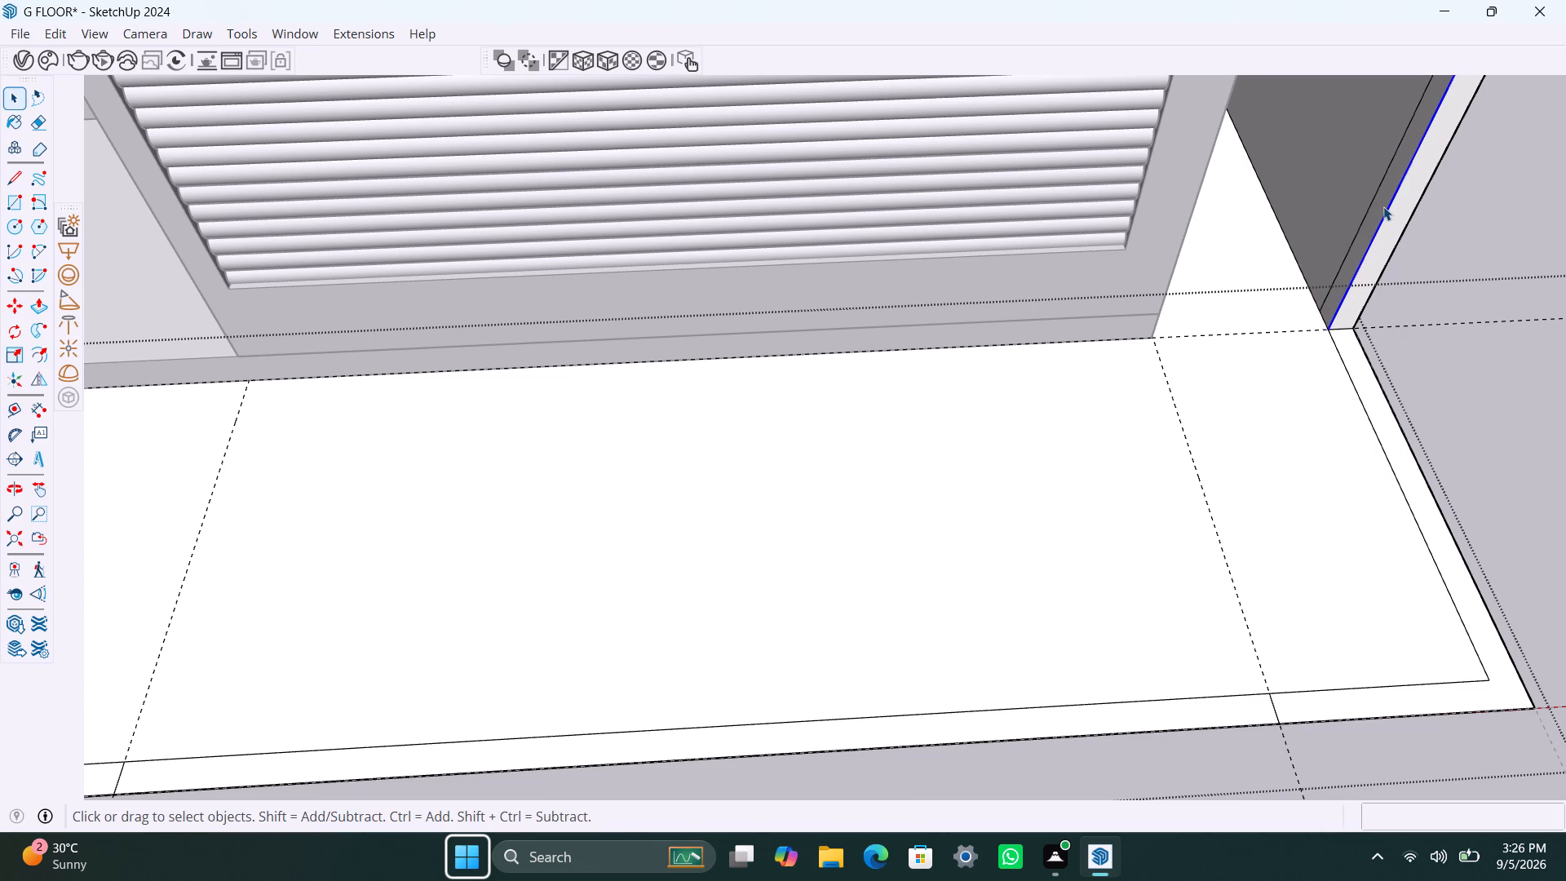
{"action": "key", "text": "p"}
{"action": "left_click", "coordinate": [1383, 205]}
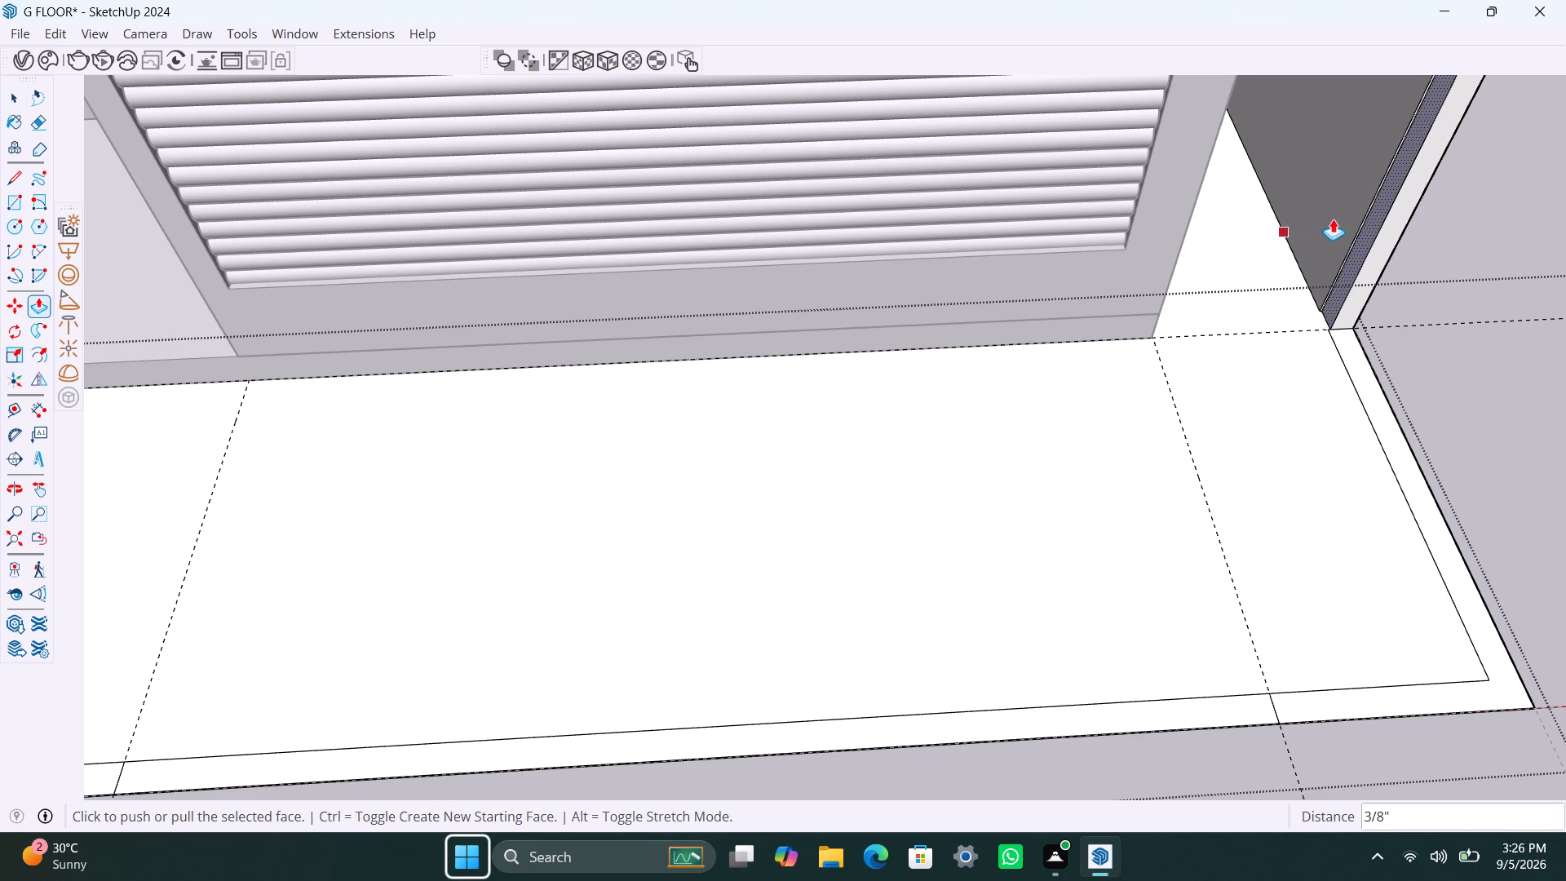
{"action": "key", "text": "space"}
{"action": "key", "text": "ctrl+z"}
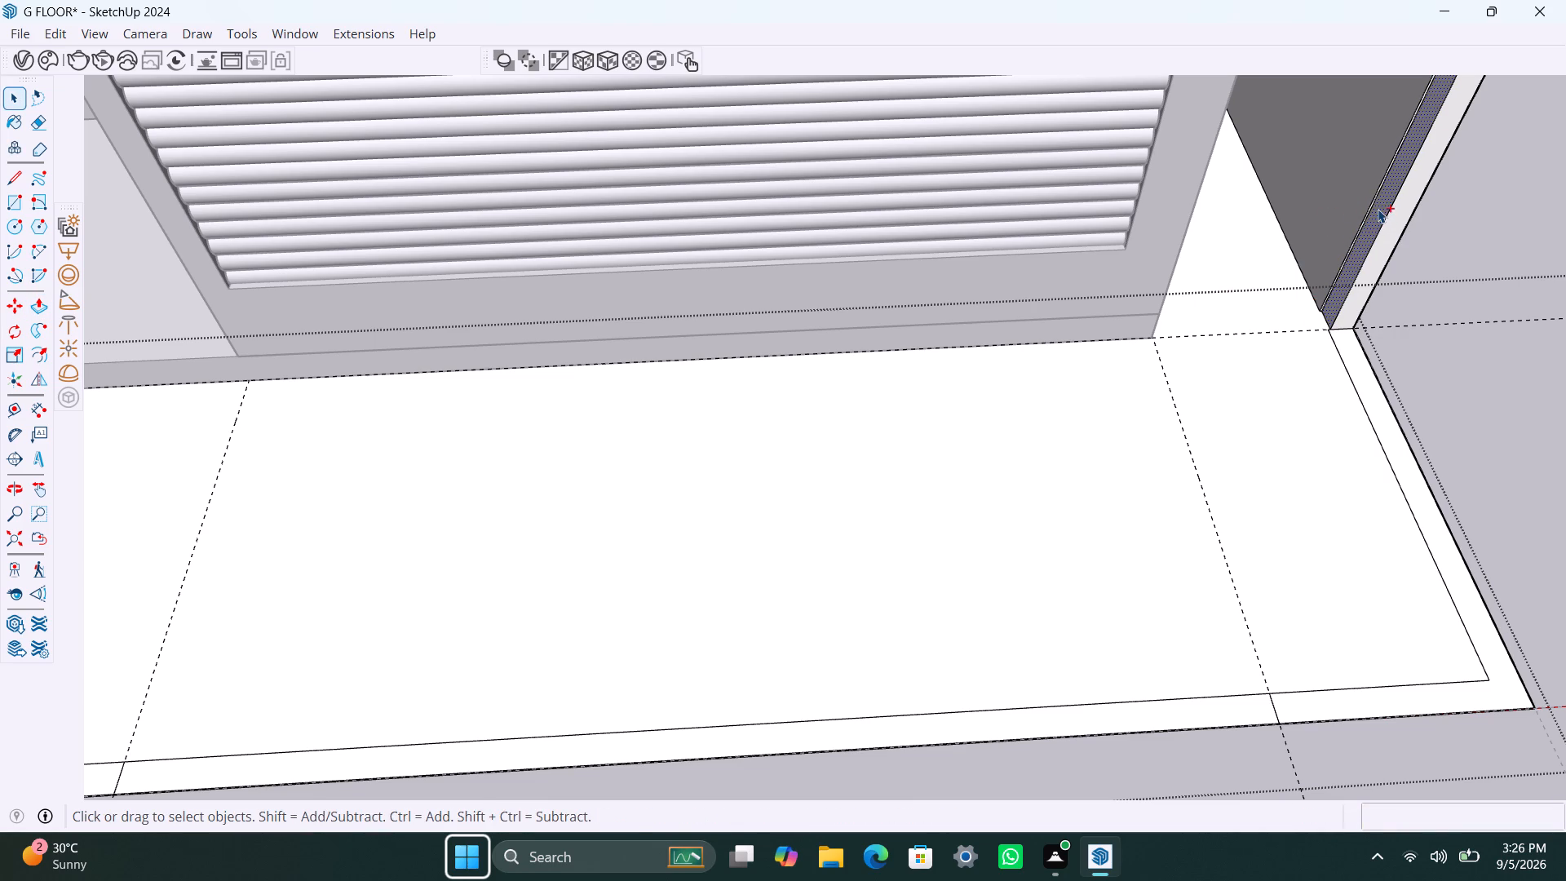
Push/Pull the 4.5" wide strip on the garage-side wall's inner face across the side gap to the house's garage corner.
{"action": "left_click", "coordinate": [1380, 210]}
{"action": "key", "text": "p"}
{"action": "left_click", "coordinate": [1382, 207]}
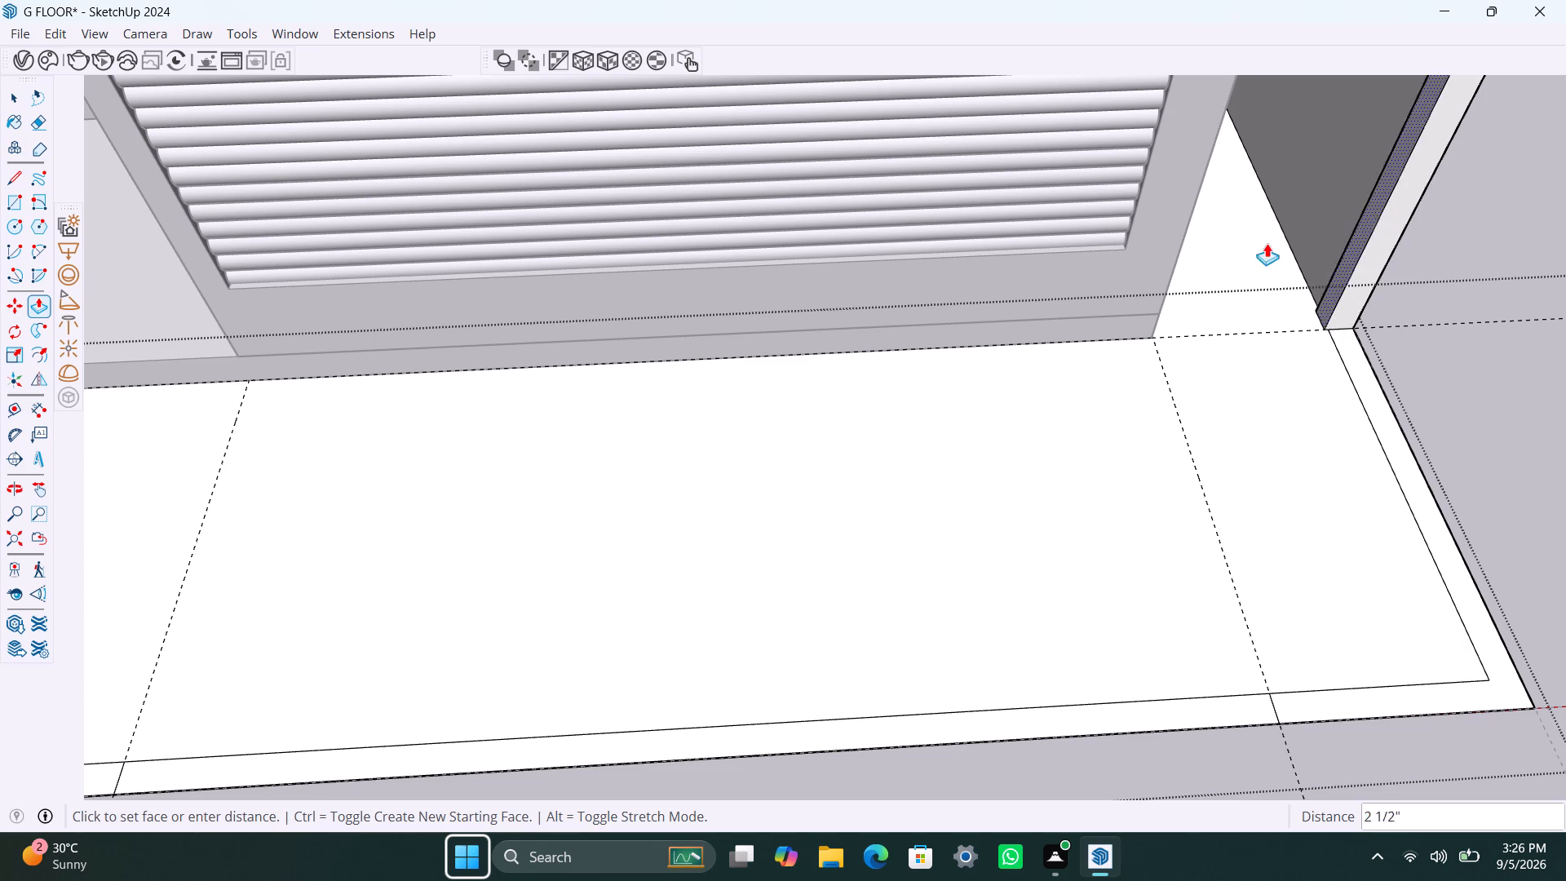
{"action": "left_click", "coordinate": [1170, 305]}
{"action": "key", "text": "space"}
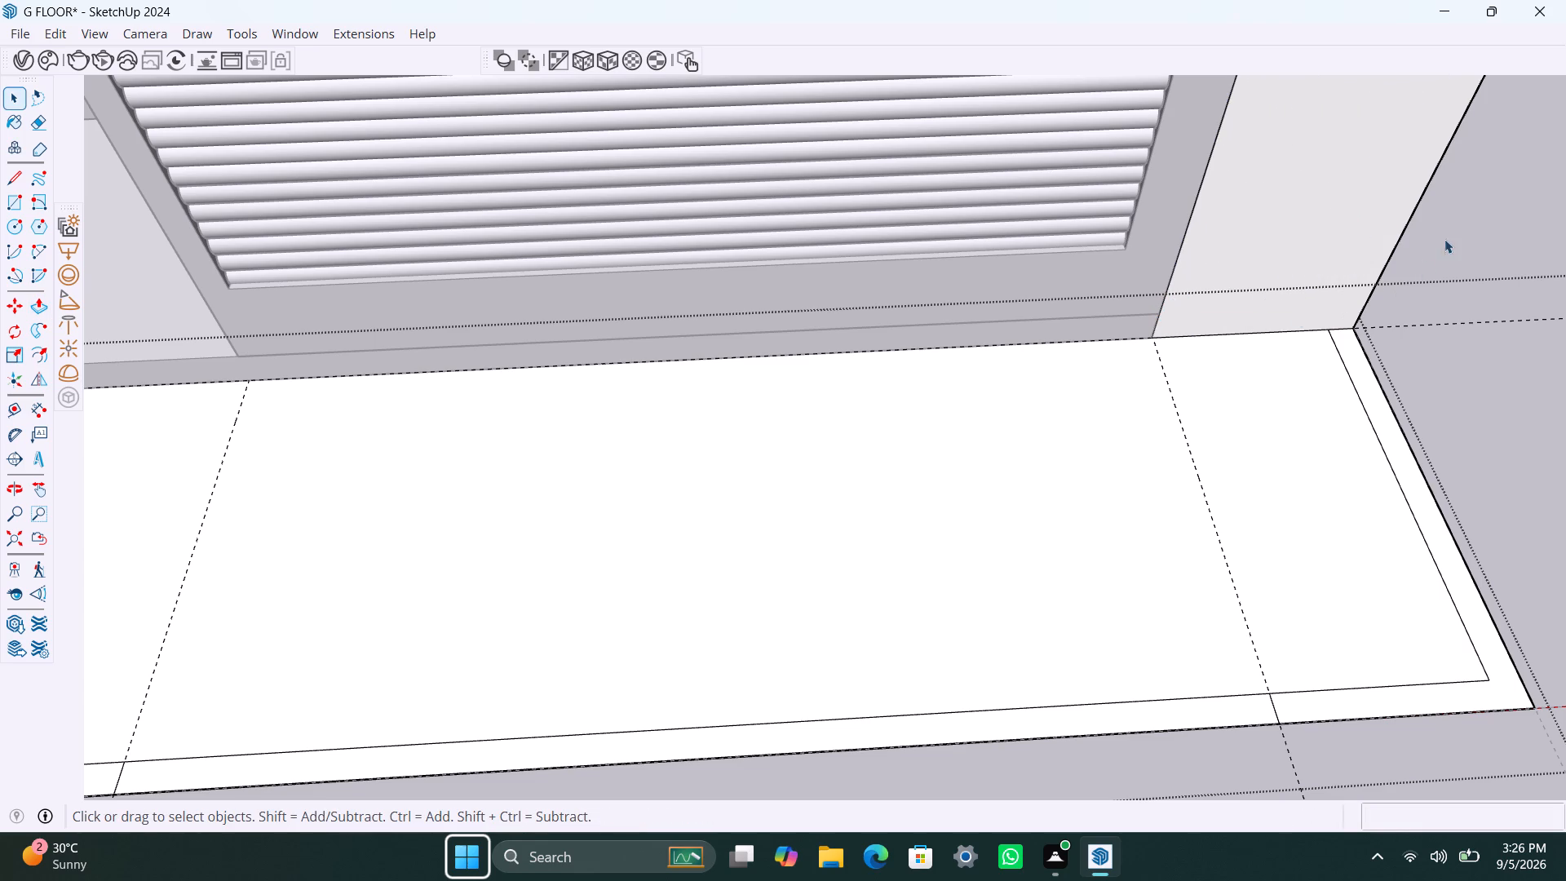
{"action": "left_click", "coordinate": [1446, 239]}
Push/Pull the end face of the front wall stub about 7' along the front strip to the first guide.
{"action": "scroll", "coordinate": [1336, 379], "scroll_direction": "down", "scroll_amount": 19}
{"action": "middle_click_drag", "start_coordinate": [1279, 487], "coordinate": [1124, 482]}
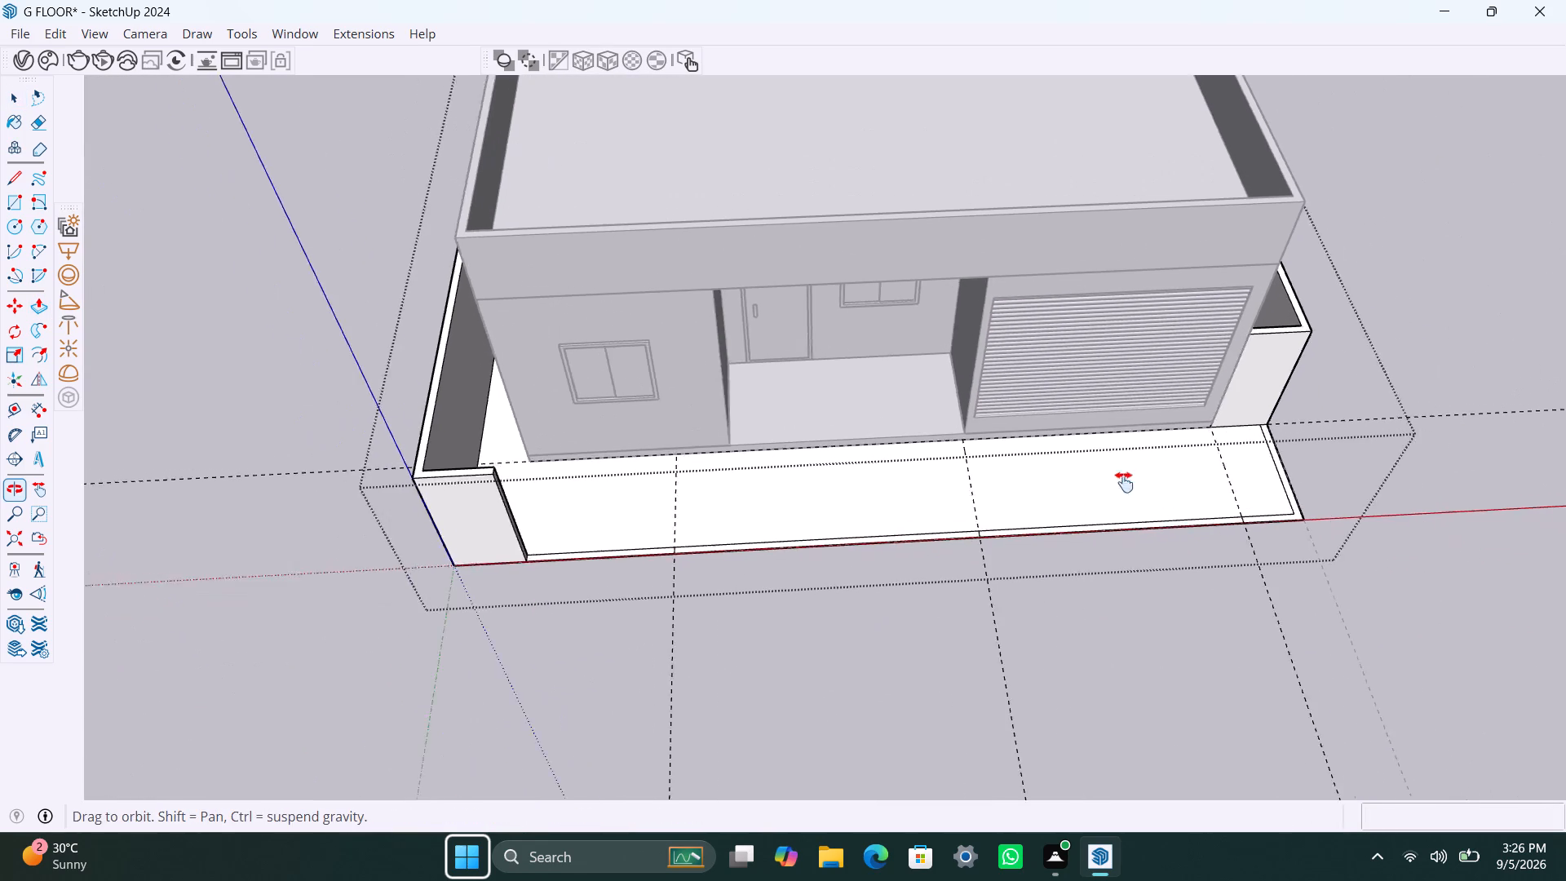
{"action": "middle_click_drag", "start_coordinate": [1124, 482], "coordinate": [1065, 452]}
{"action": "scroll", "coordinate": [849, 521], "scroll_direction": "up", "scroll_amount": 1}
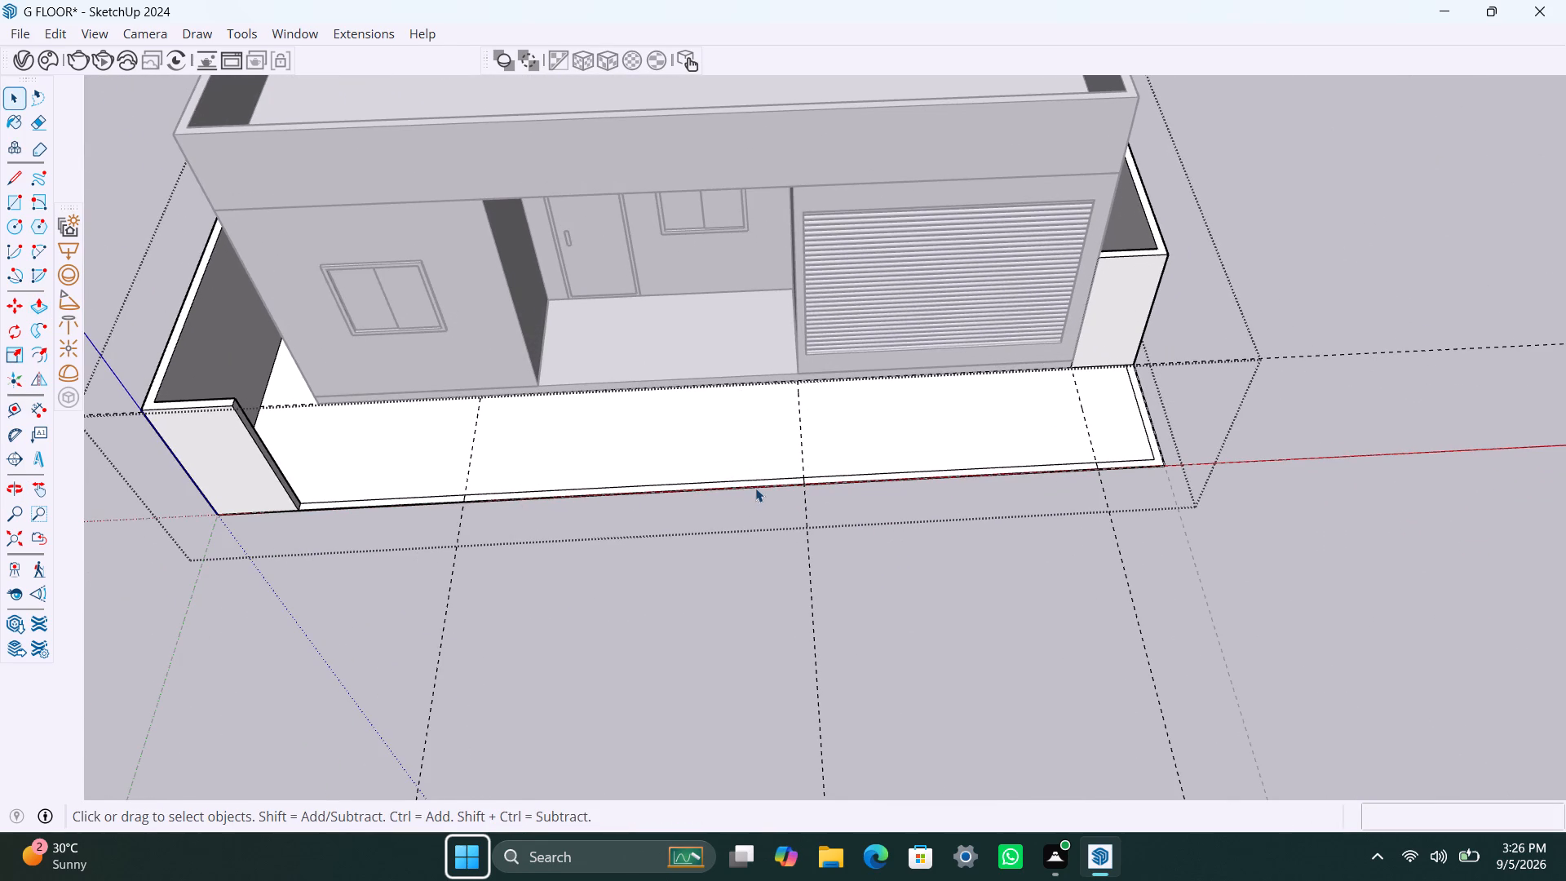
{"action": "scroll", "coordinate": [380, 451], "scroll_direction": "up", "scroll_amount": 3}
{"action": "middle_click_drag", "start_coordinate": [427, 554], "coordinate": [197, 601]}
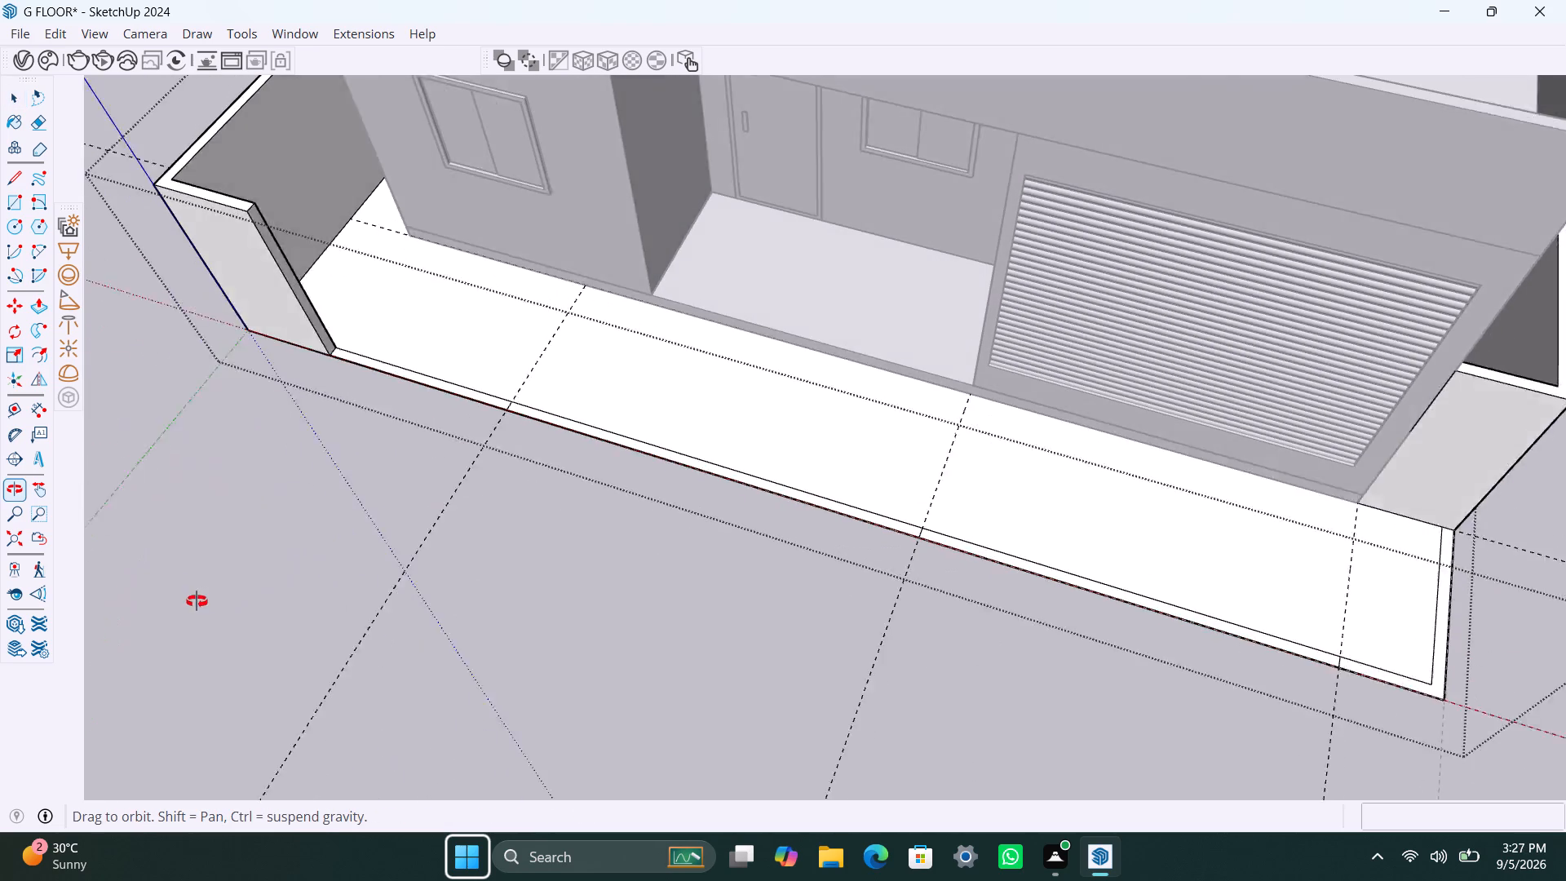
{"action": "middle_click_drag", "start_coordinate": [197, 601], "coordinate": [196, 602]}
{"action": "scroll", "coordinate": [823, 538], "scroll_direction": "down", "scroll_amount": 2}
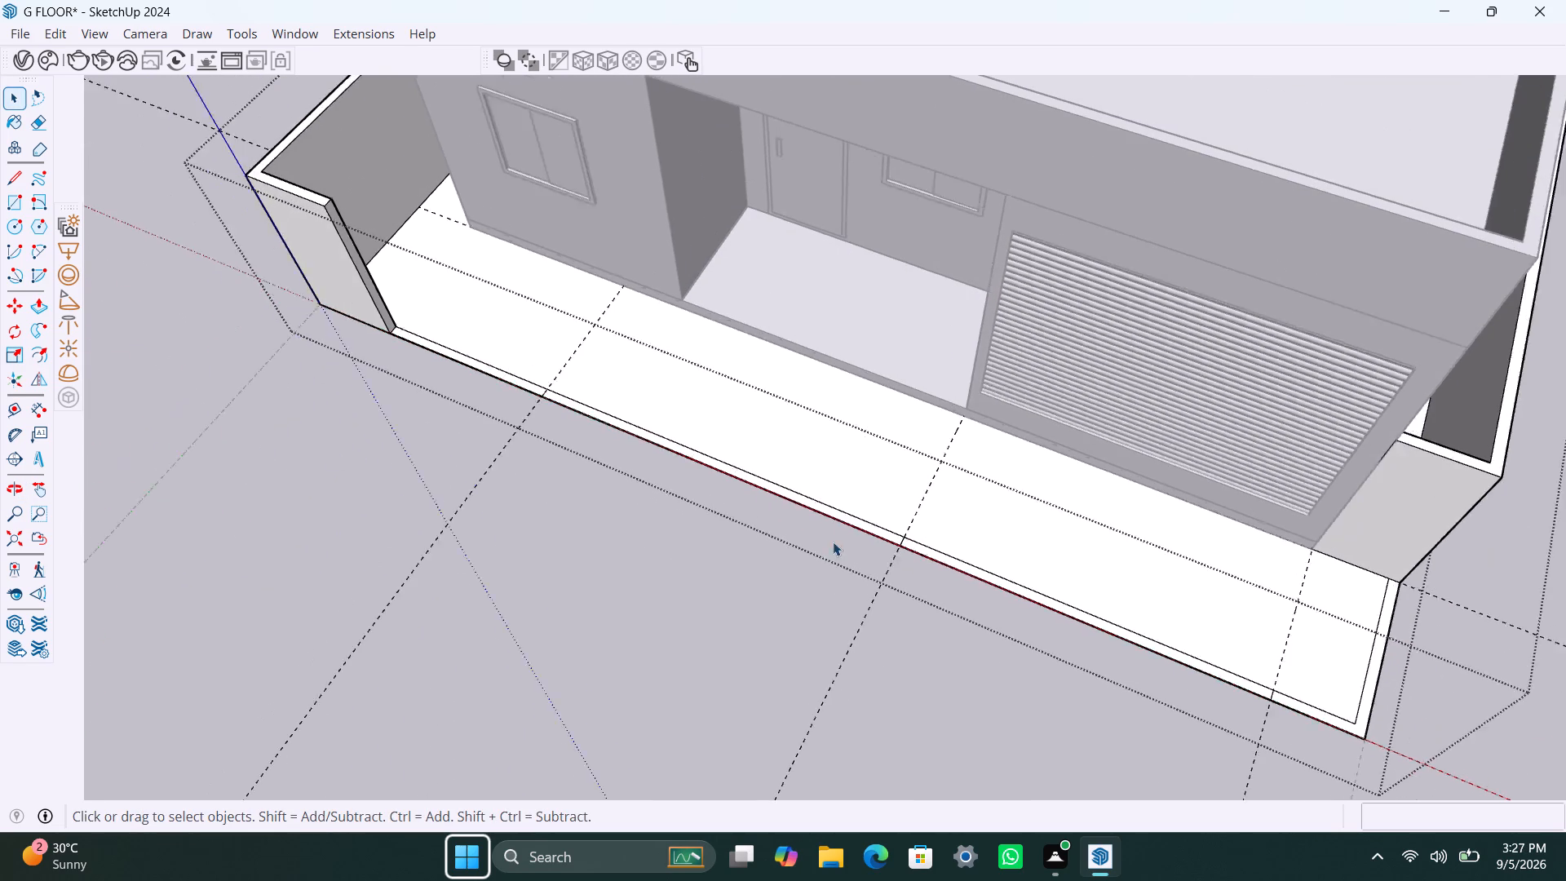
{"action": "scroll", "coordinate": [833, 542], "scroll_direction": "down", "scroll_amount": 1}
{"action": "middle_click_drag", "start_coordinate": [963, 543], "coordinate": [984, 511], "text": "shift"}
{"action": "scroll", "coordinate": [551, 407], "scroll_direction": "up", "scroll_amount": 2}
{"action": "scroll", "coordinate": [479, 304], "scroll_direction": "up", "scroll_amount": 3}
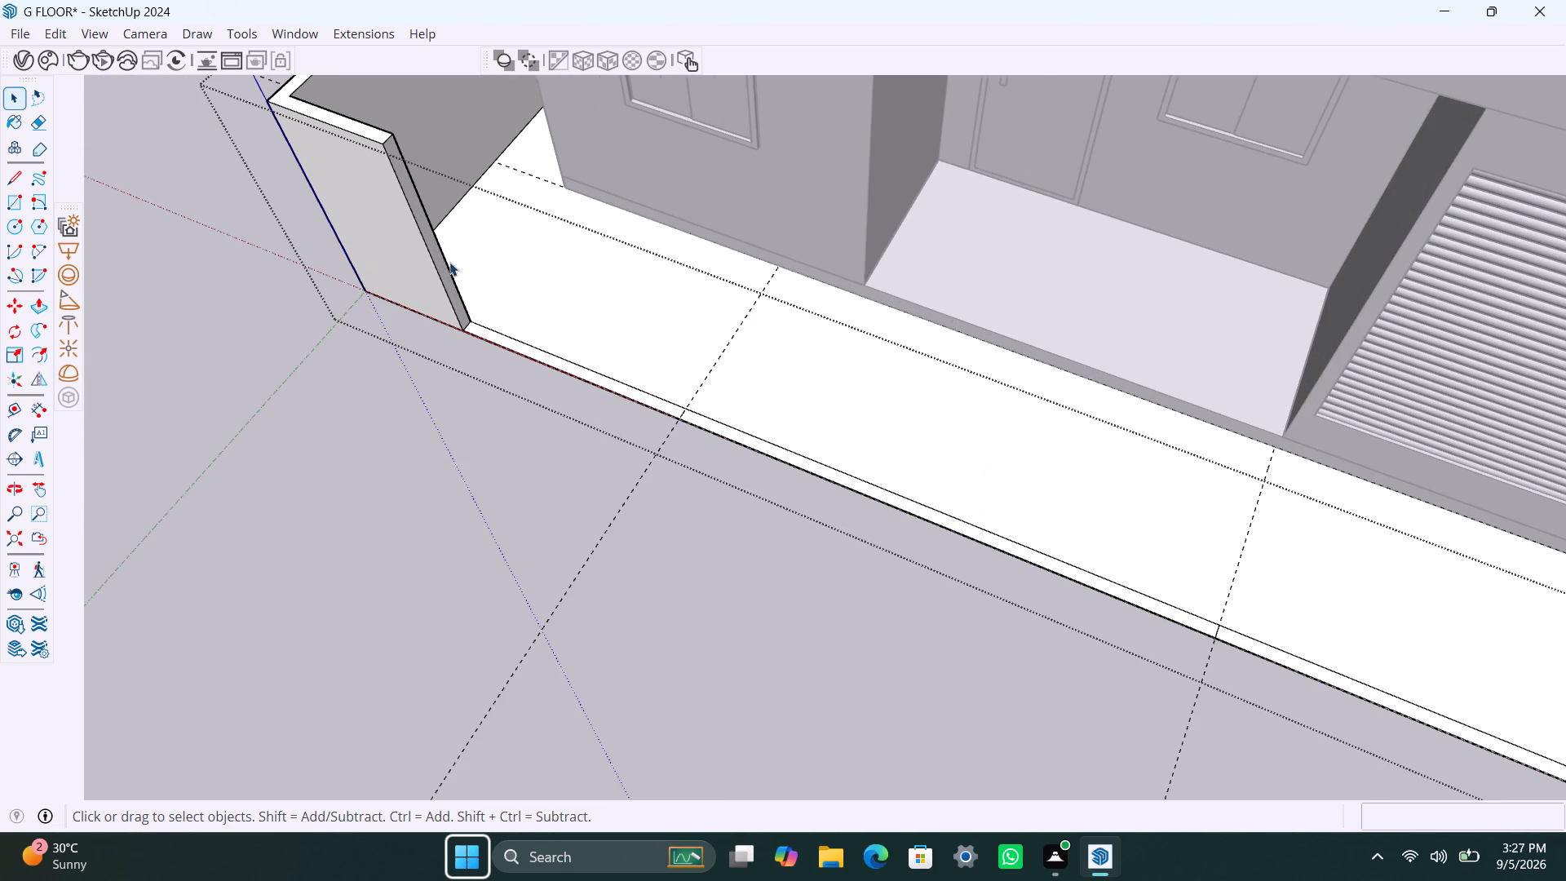
{"action": "left_click", "coordinate": [442, 263]}
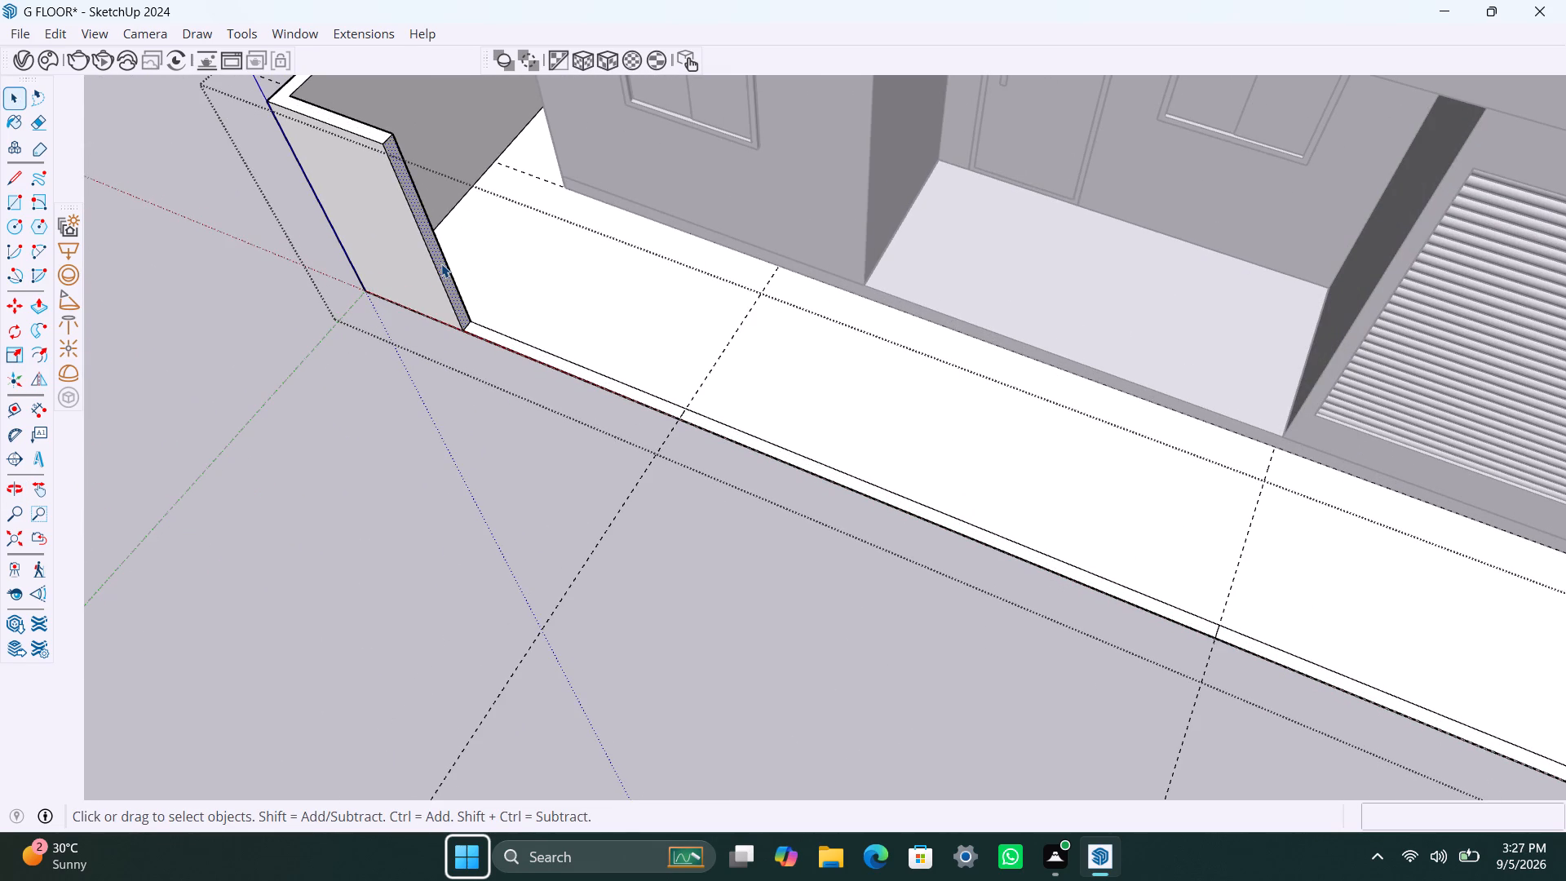
{"action": "key", "text": "p"}
{"action": "left_click", "coordinate": [440, 263]}
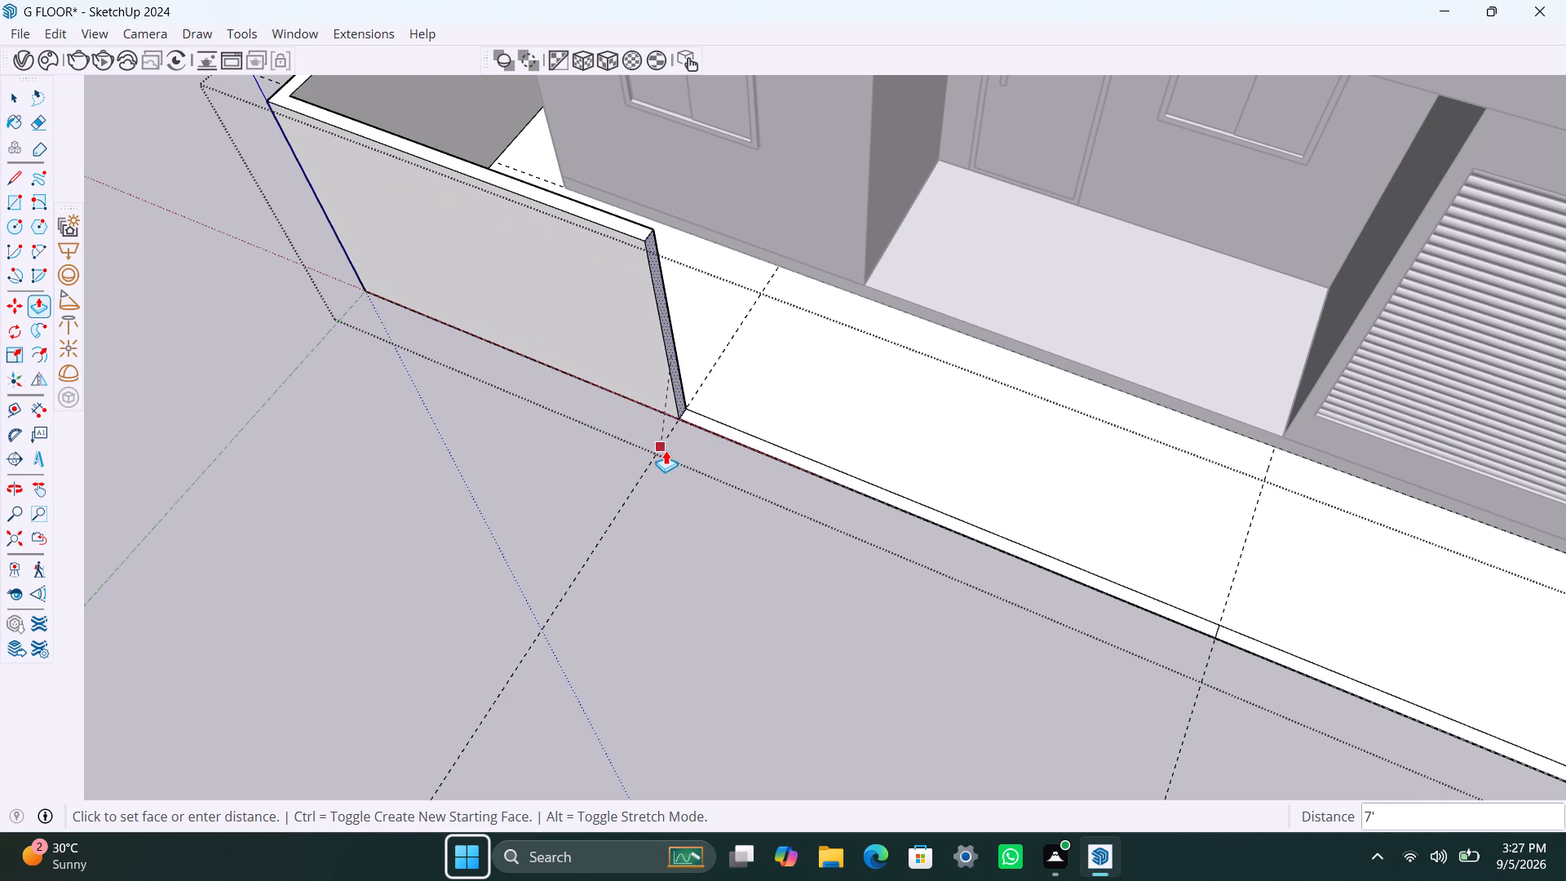
{"action": "left_click", "coordinate": [666, 450]}
Draw a line along the guide at the porch-garage boundary, 5' 7 1/2" from the house front and 4 1/2" across the front strip.
{"action": "scroll", "coordinate": [602, 468], "scroll_direction": "down", "scroll_amount": 10}
{"action": "middle_click_drag", "start_coordinate": [622, 569], "coordinate": [776, 468]}
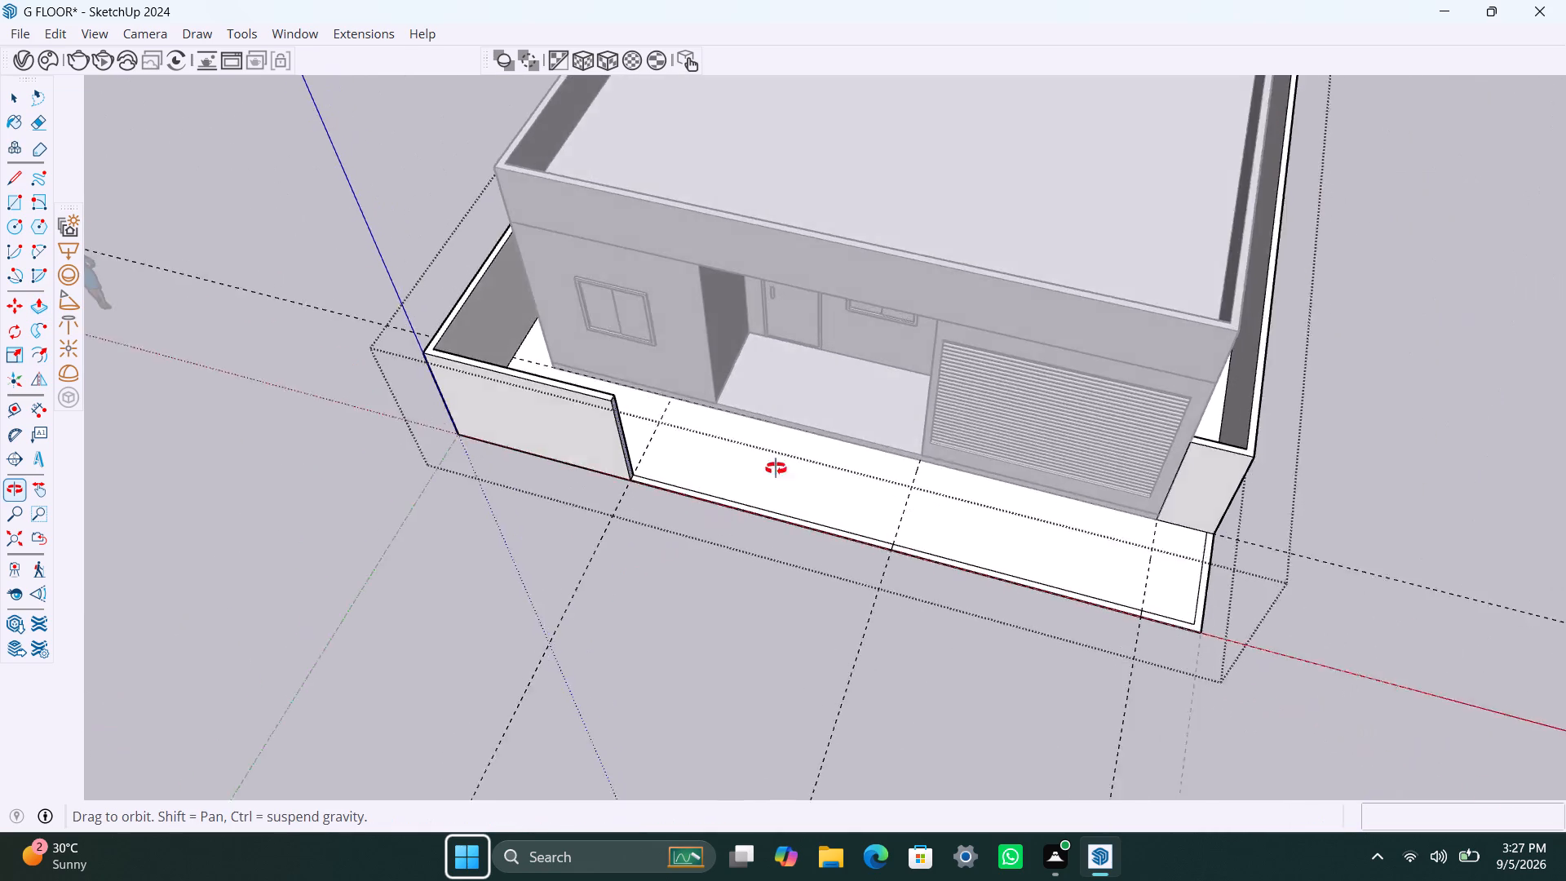
{"action": "middle_click_drag", "start_coordinate": [776, 468], "coordinate": [820, 361]}
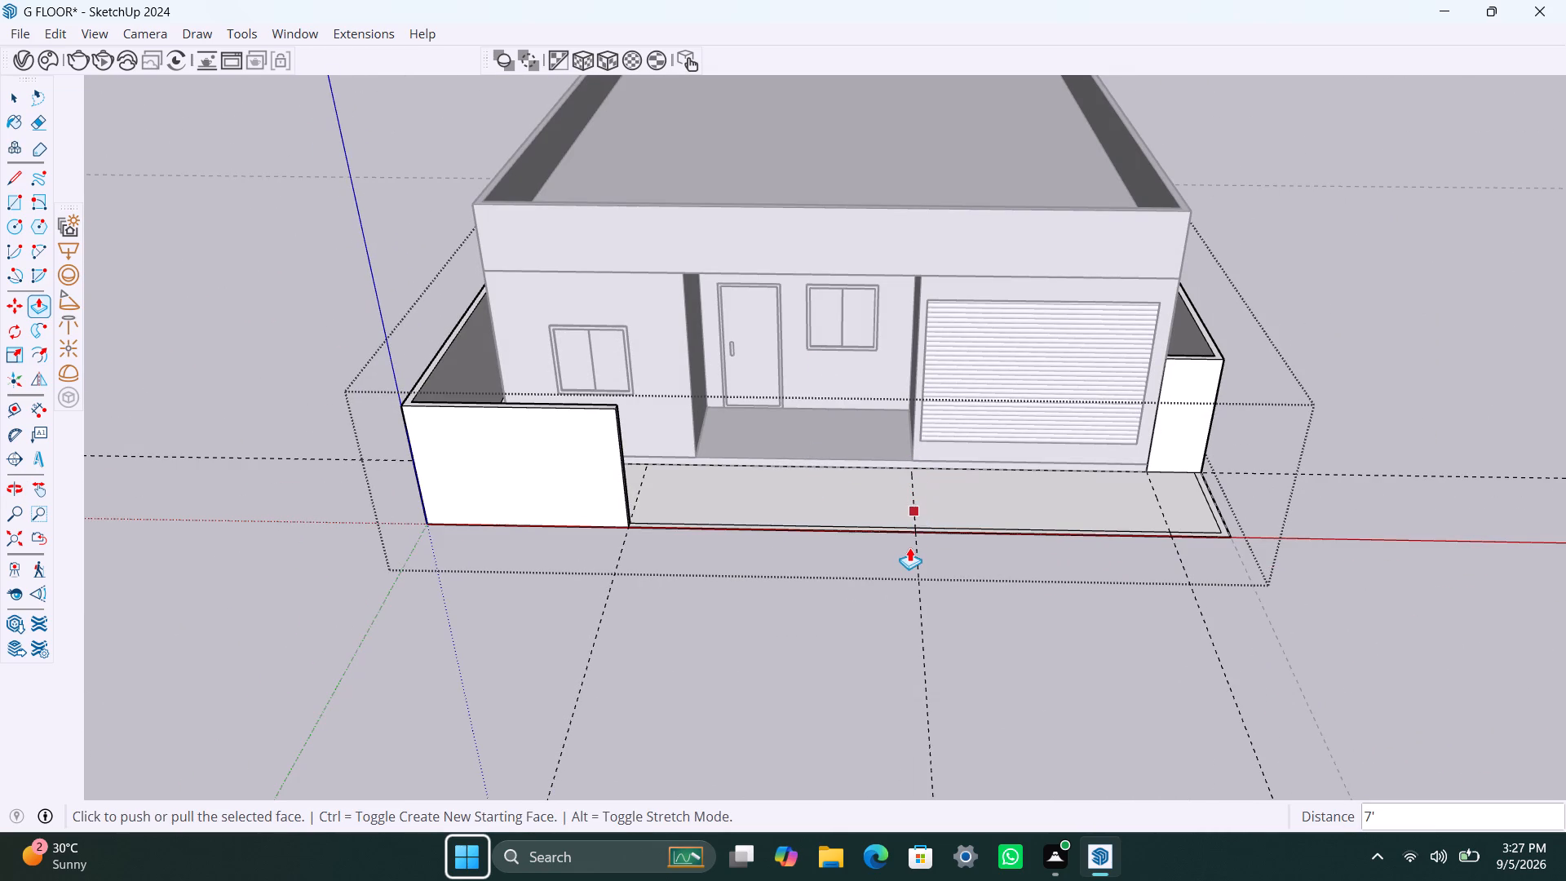
{"action": "scroll", "coordinate": [909, 540], "scroll_direction": "down", "scroll_amount": 4}
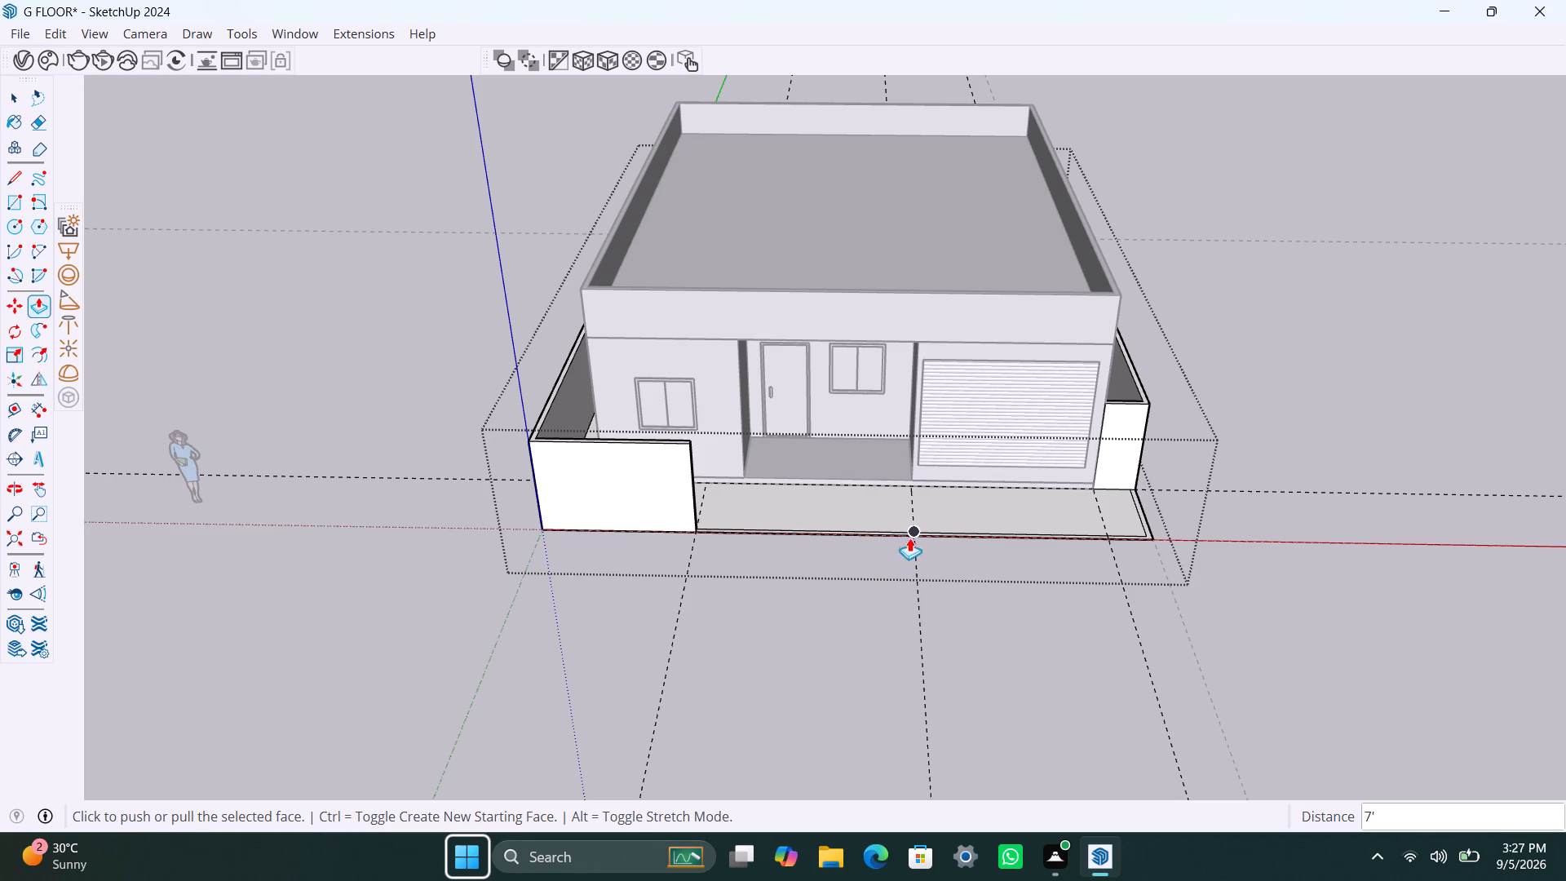
{"action": "scroll", "coordinate": [918, 512], "scroll_direction": "up", "scroll_amount": 5}
{"action": "key", "text": "space"}
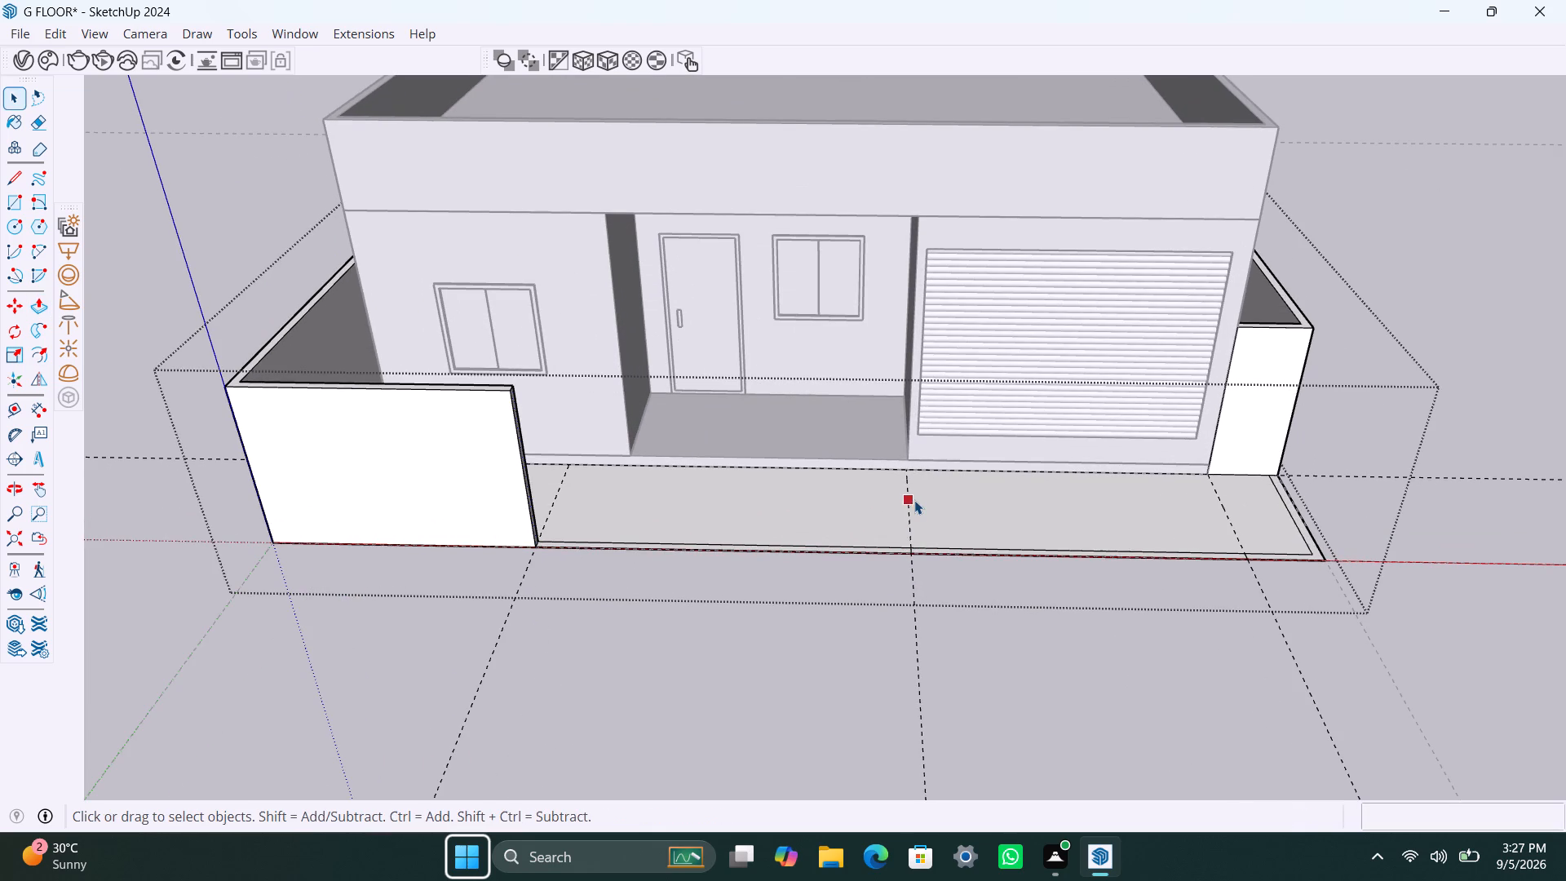
{"action": "key", "text": "l"}
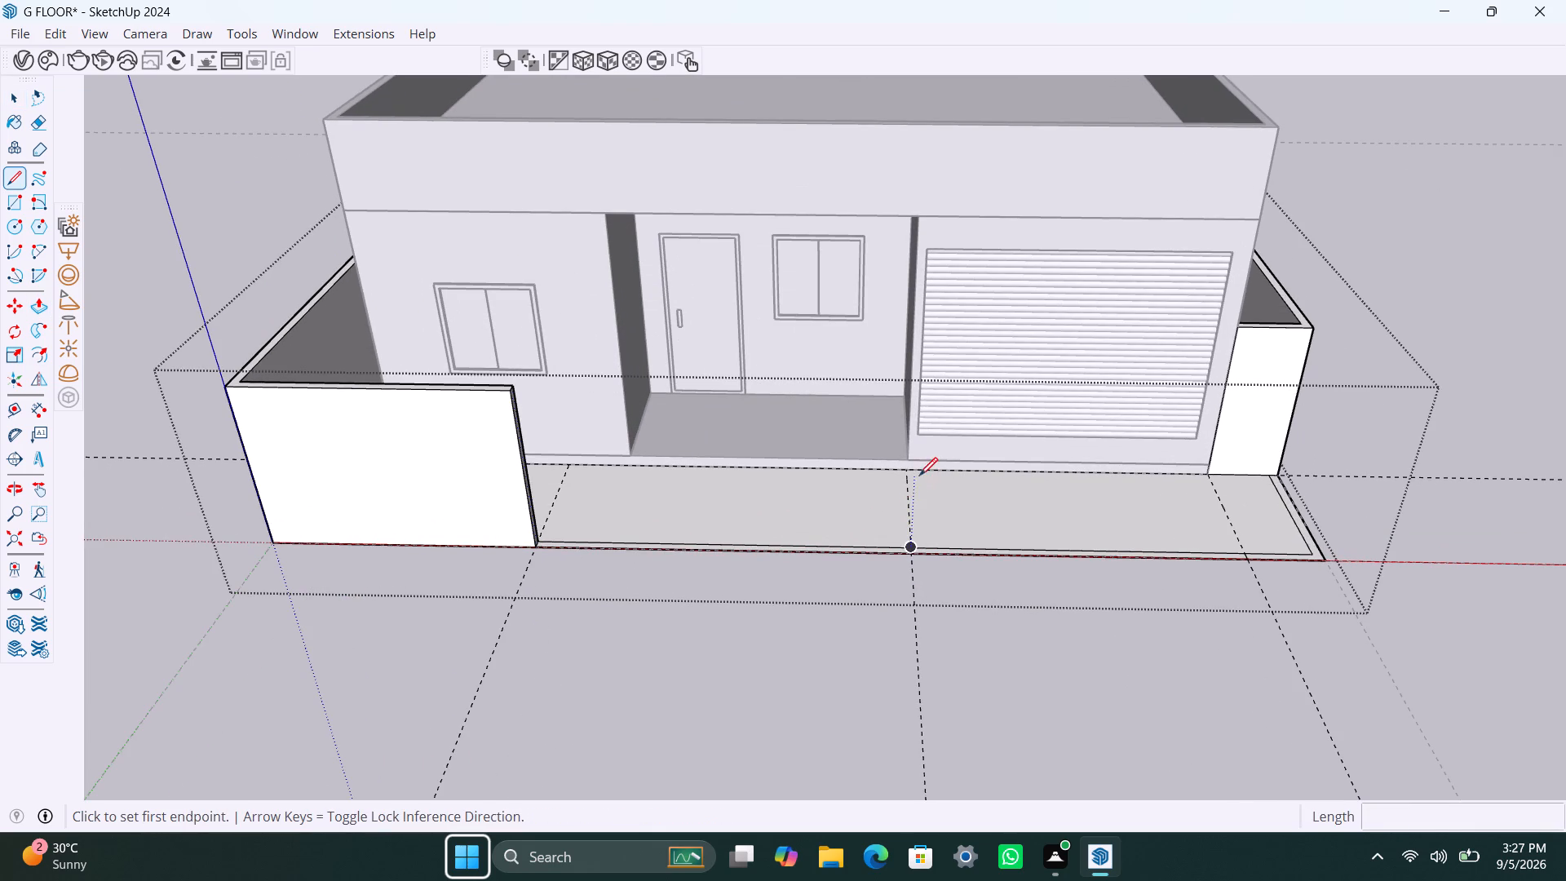
{"action": "left_click", "coordinate": [912, 471]}
{"action": "left_click", "coordinate": [909, 549]}
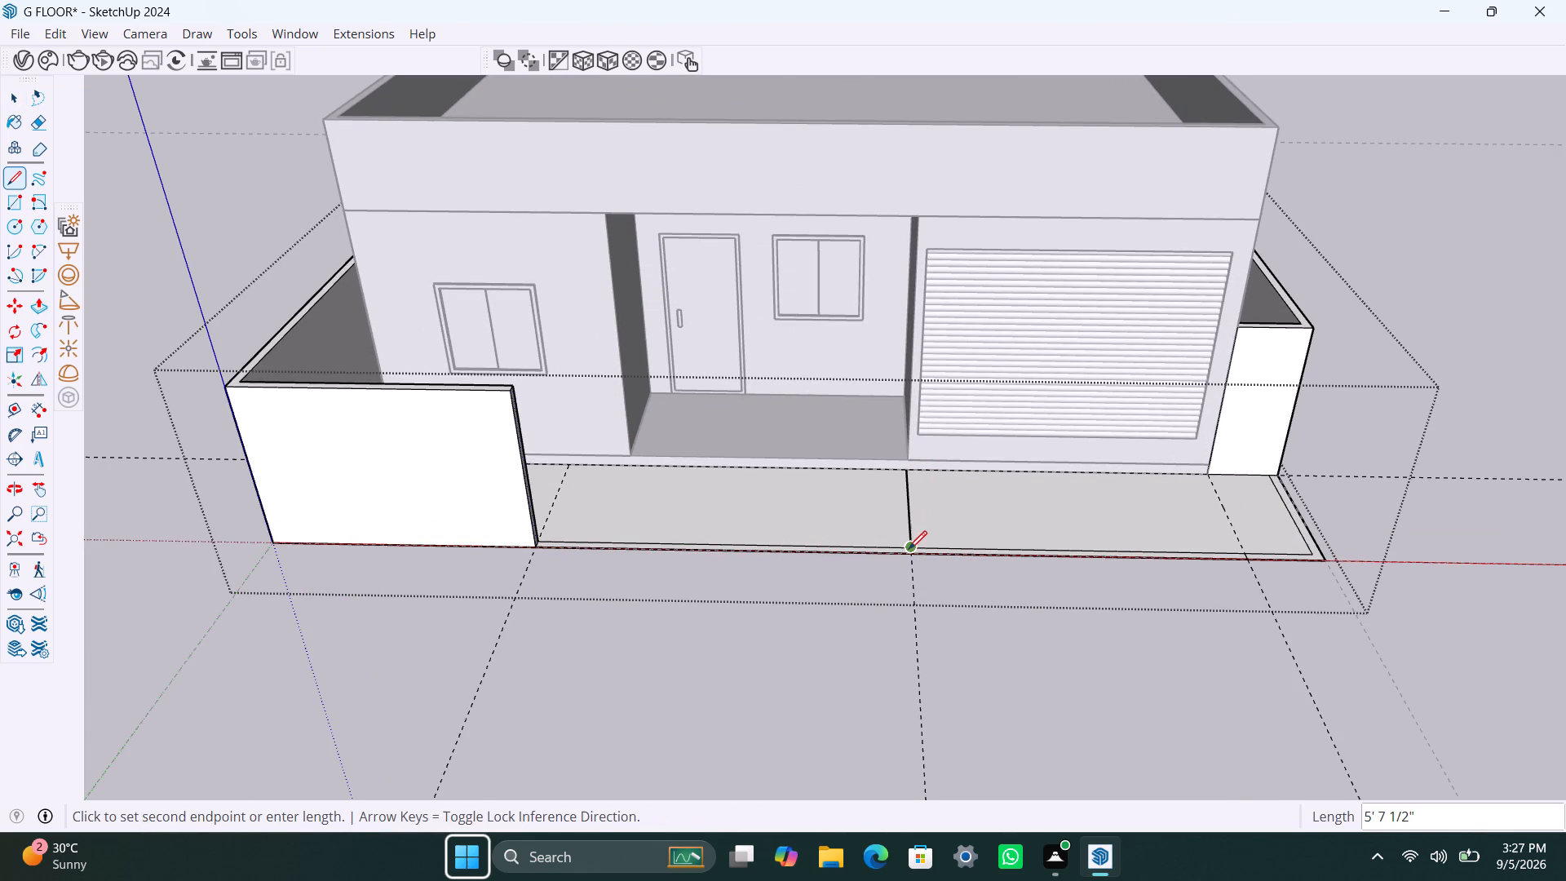
{"action": "scroll", "coordinate": [909, 549], "scroll_direction": "up", "scroll_amount": 10}
{"action": "left_click", "coordinate": [916, 556]}
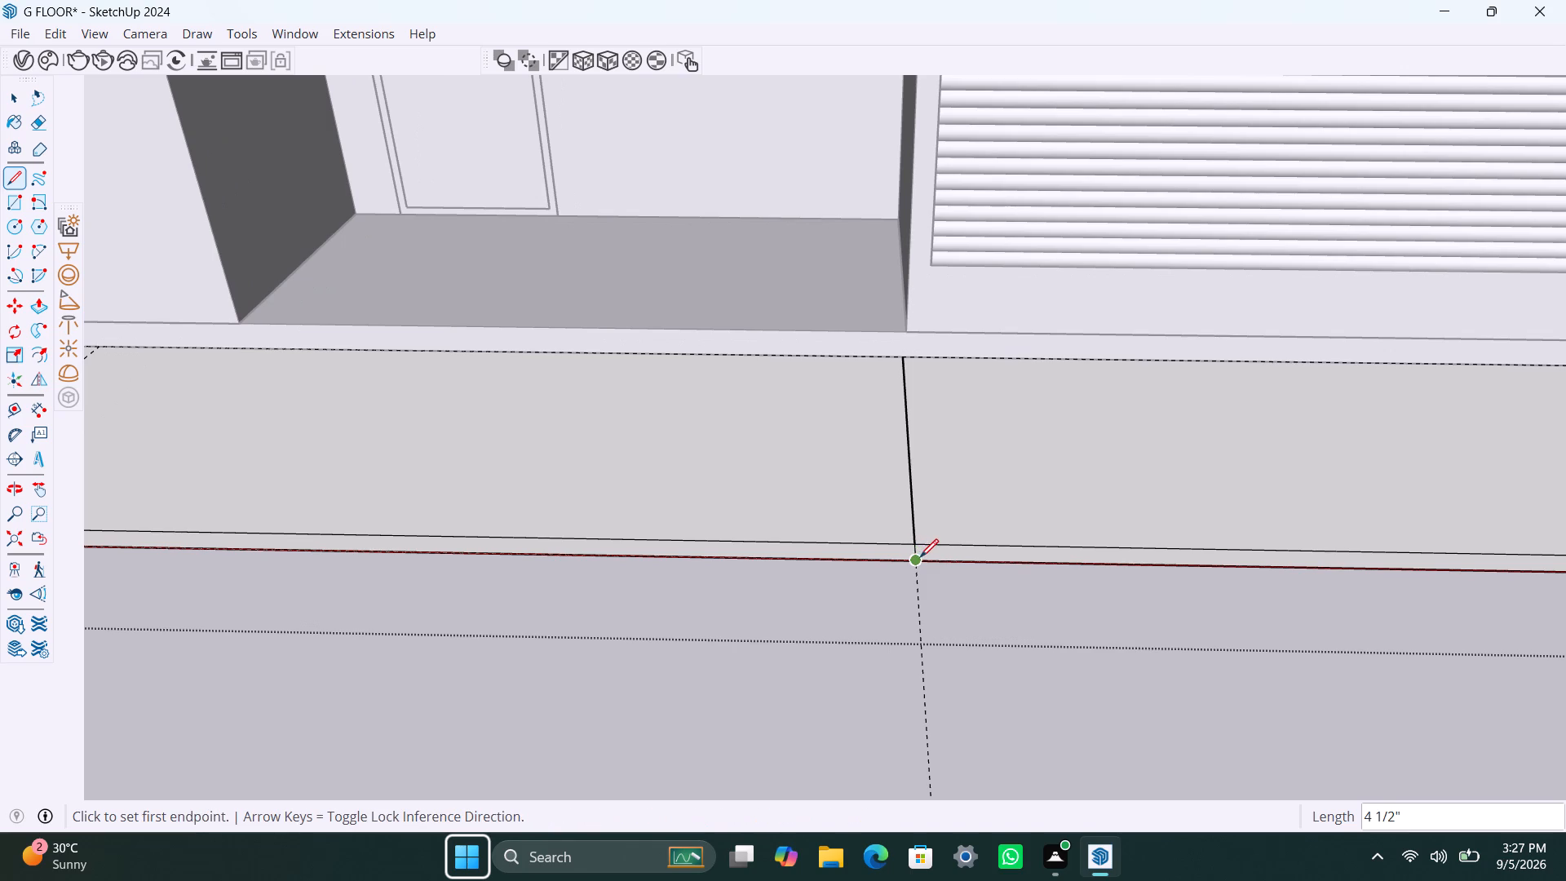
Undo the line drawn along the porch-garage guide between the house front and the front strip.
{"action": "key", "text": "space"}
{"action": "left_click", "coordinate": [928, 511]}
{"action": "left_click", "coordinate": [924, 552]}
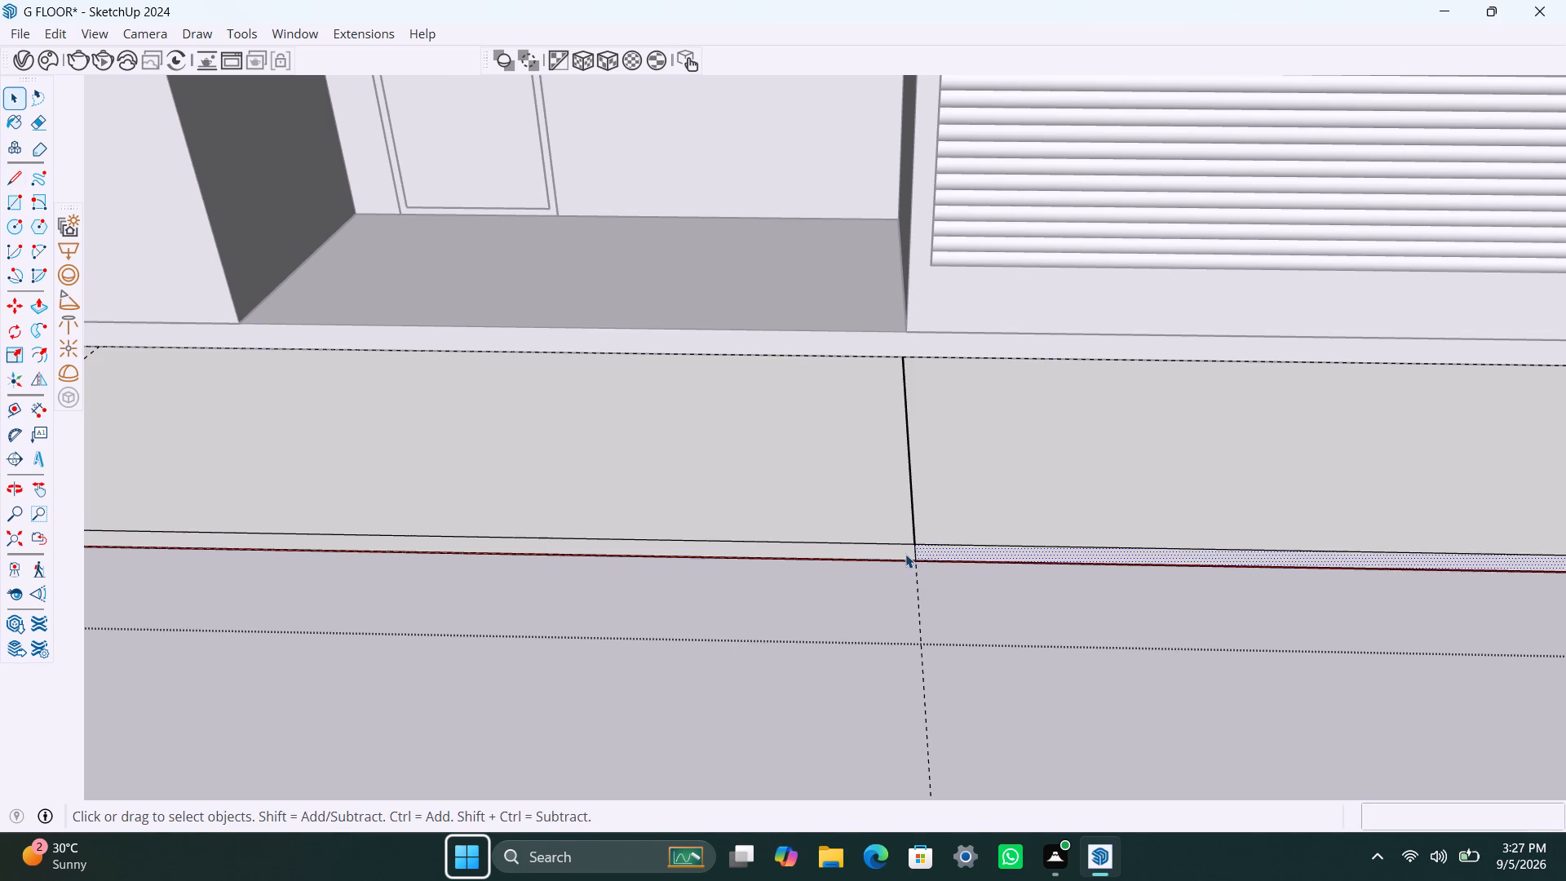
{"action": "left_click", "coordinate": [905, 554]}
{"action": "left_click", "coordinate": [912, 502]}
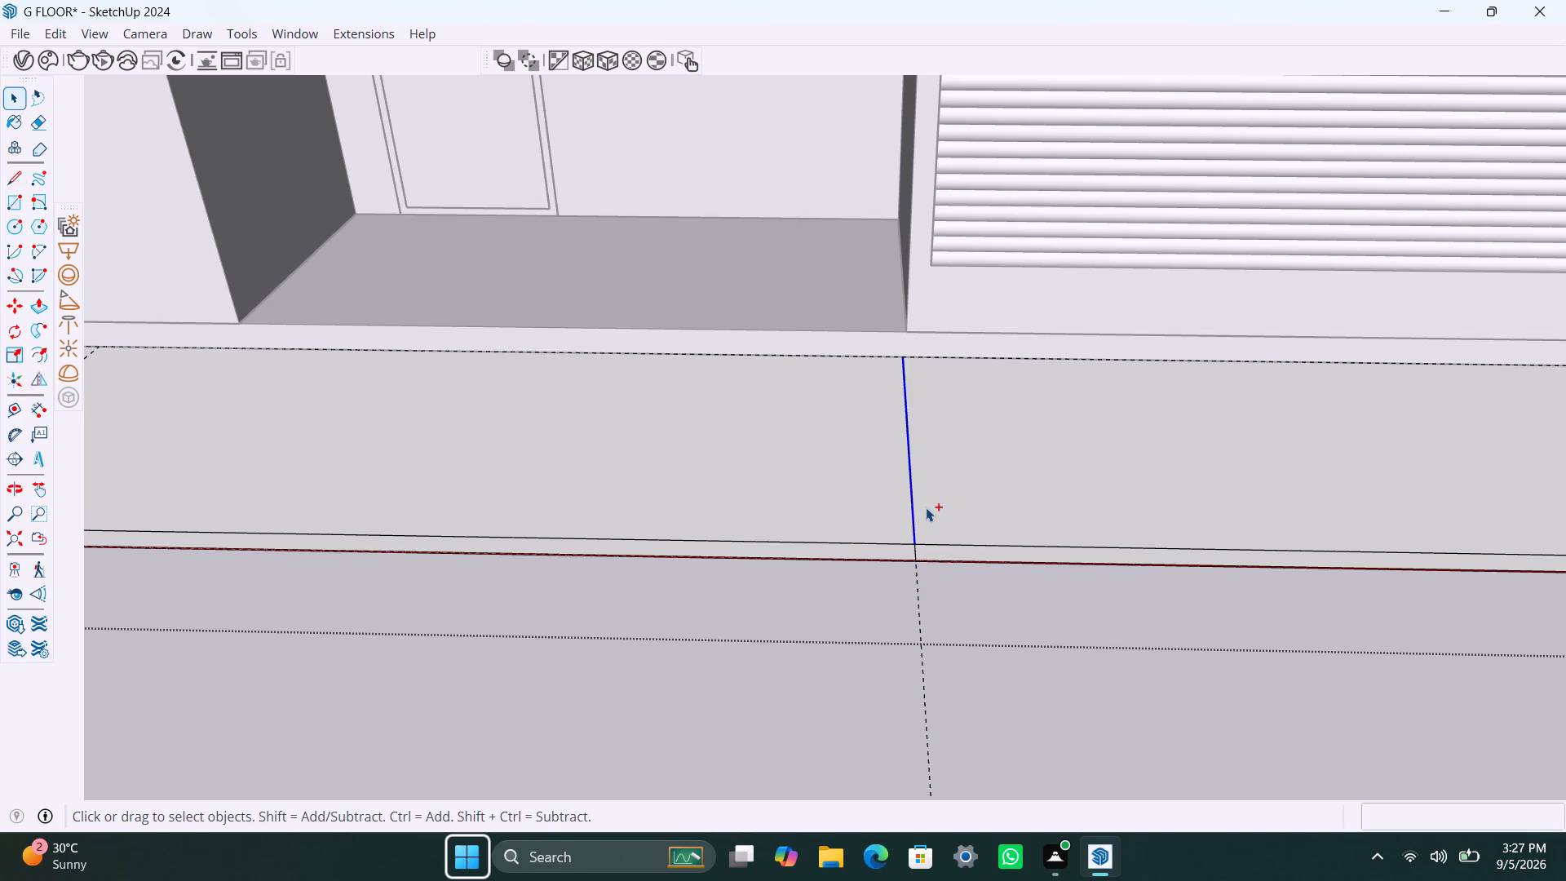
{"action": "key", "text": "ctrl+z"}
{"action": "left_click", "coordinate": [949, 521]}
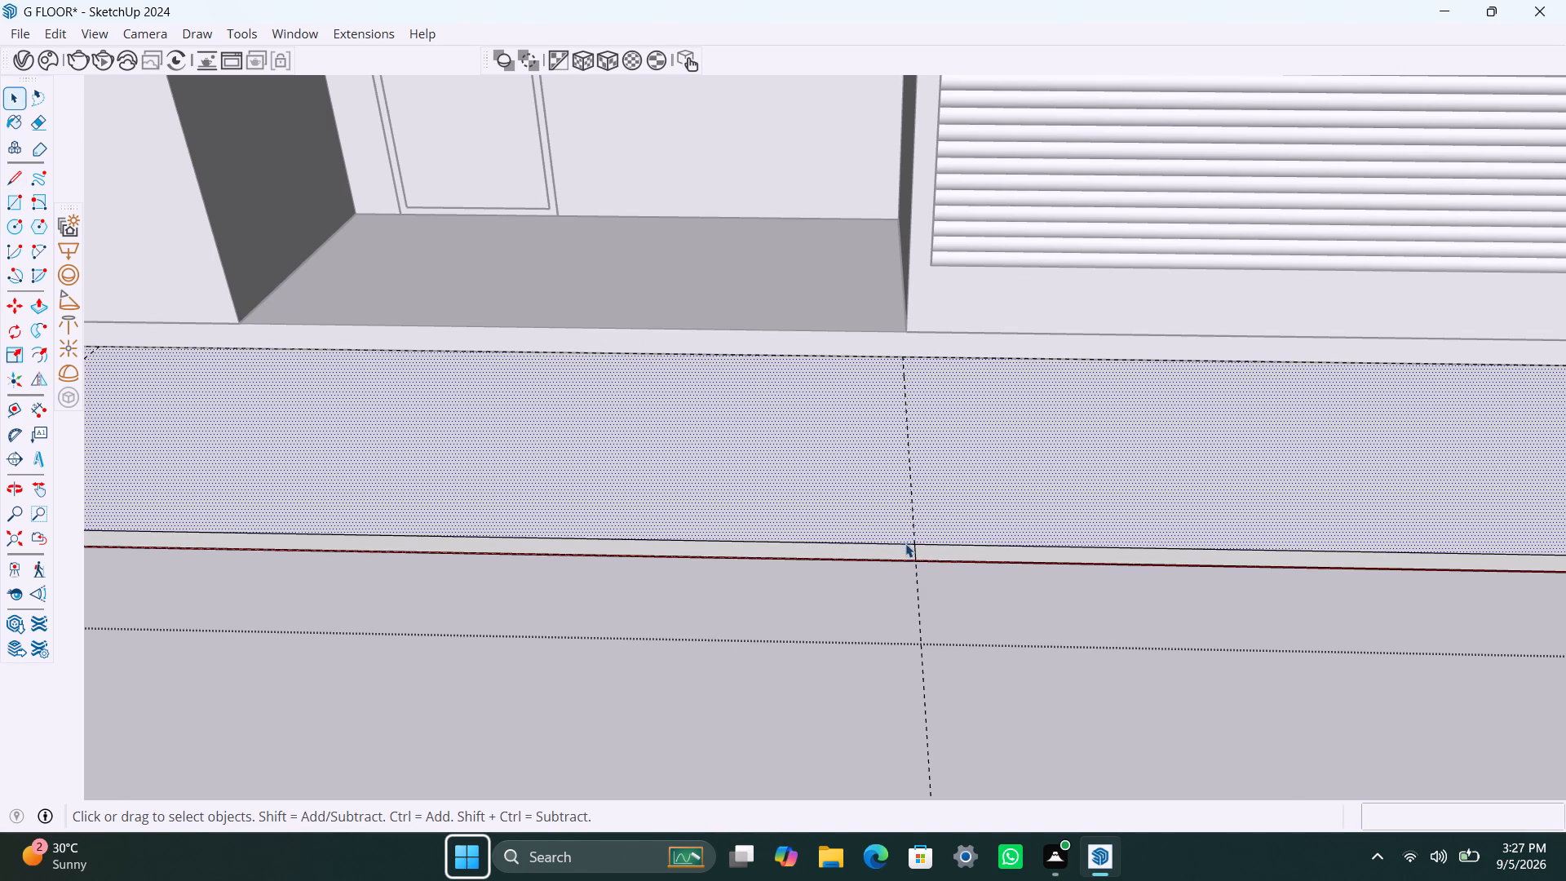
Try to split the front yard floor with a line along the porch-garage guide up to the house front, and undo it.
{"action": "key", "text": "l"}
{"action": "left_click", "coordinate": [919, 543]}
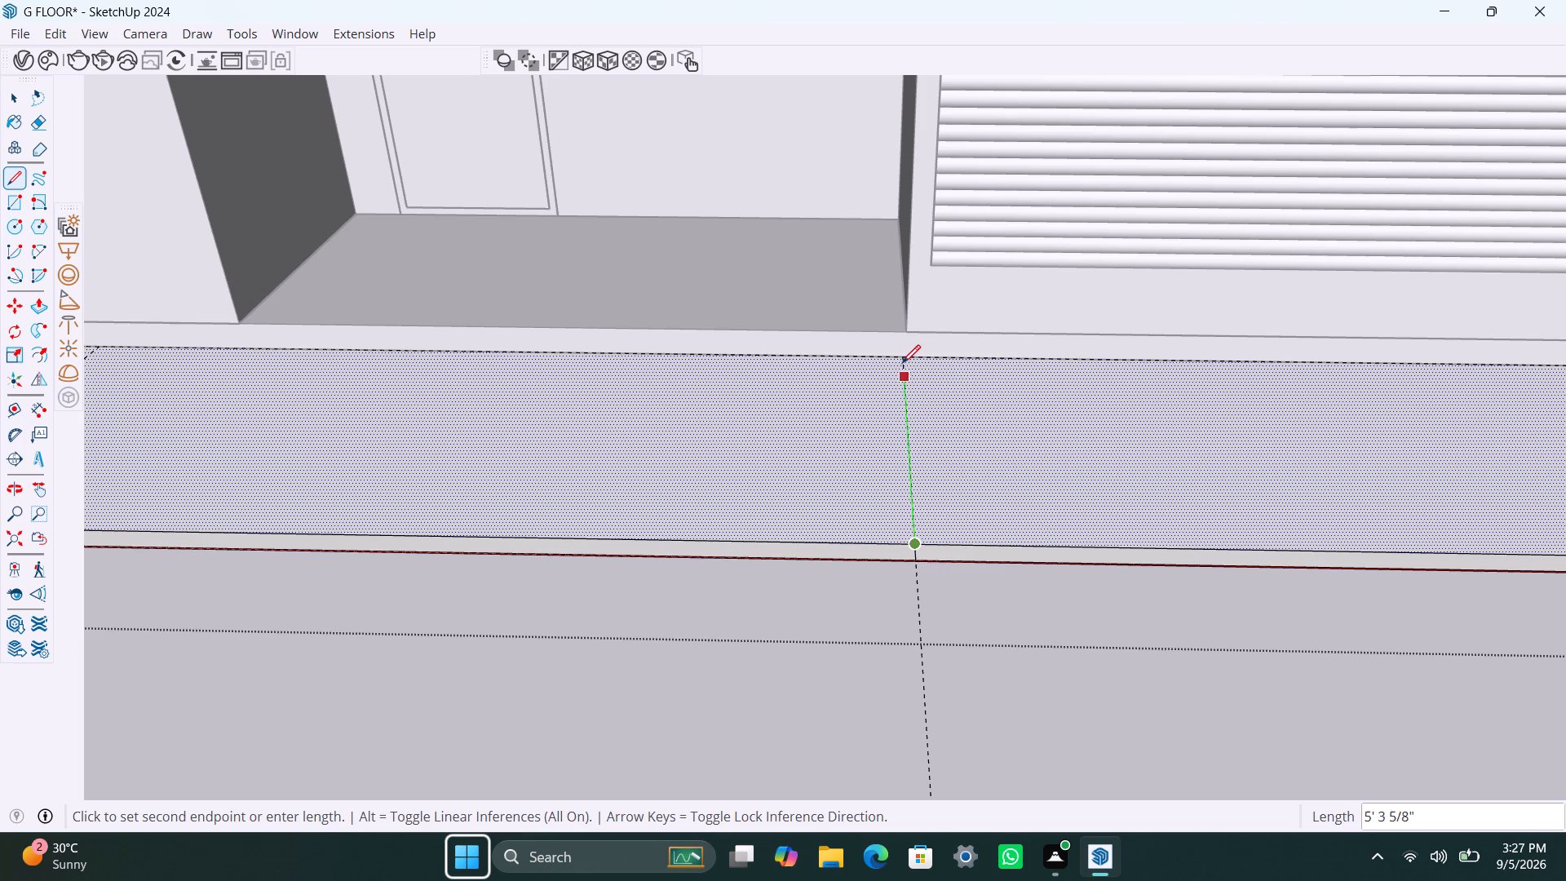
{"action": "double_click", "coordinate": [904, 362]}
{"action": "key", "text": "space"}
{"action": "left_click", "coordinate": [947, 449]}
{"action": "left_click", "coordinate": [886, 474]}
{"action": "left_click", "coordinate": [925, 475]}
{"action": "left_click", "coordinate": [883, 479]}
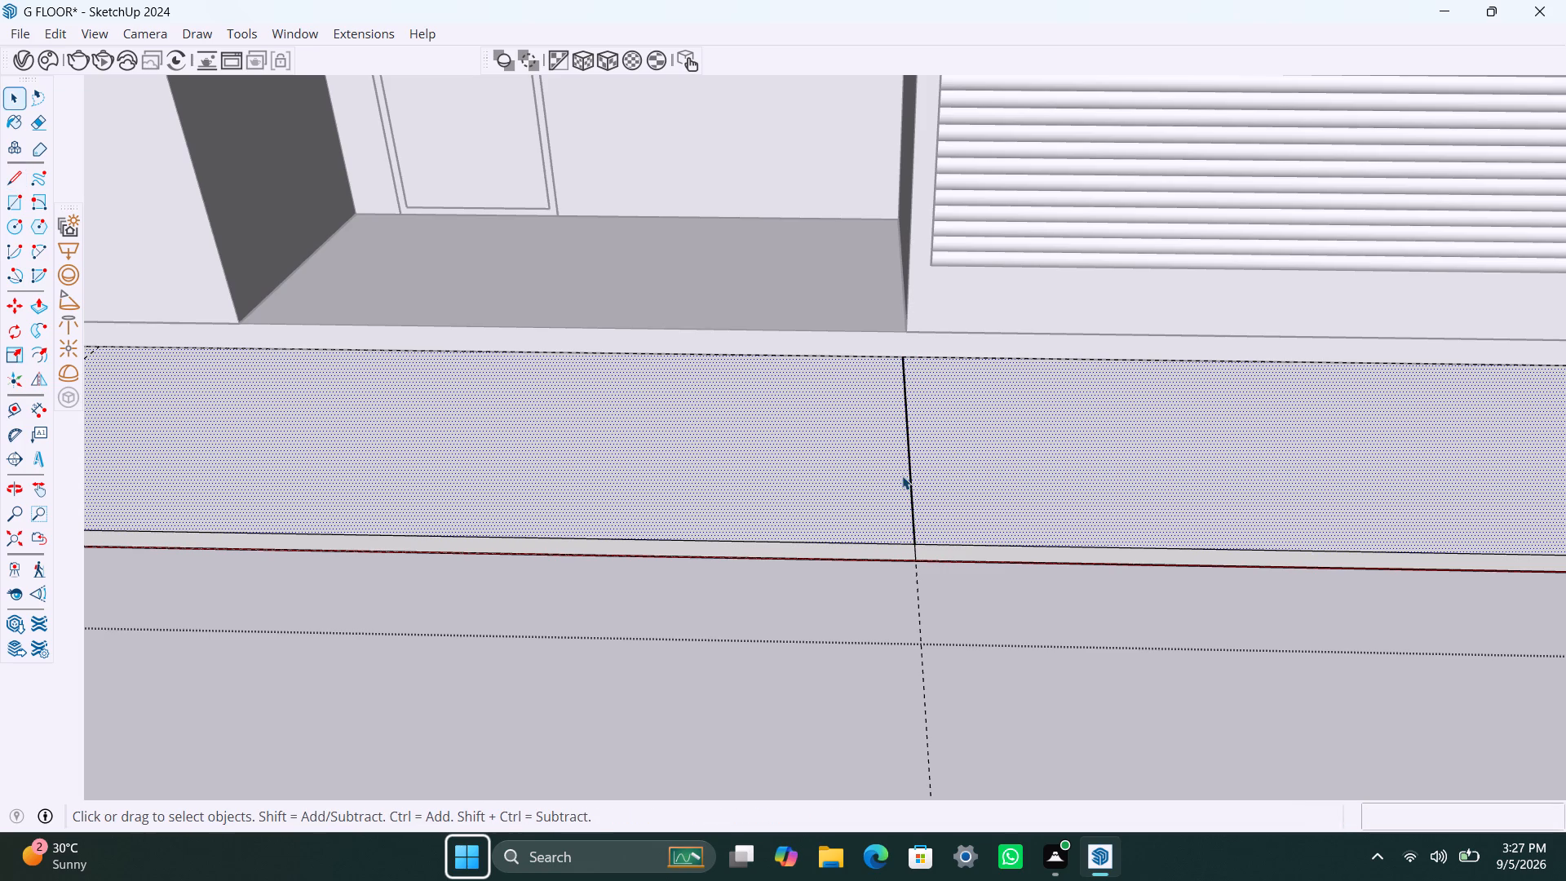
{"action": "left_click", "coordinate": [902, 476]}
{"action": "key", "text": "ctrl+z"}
Examine how the front yard floor and the front strip are divided into faces at the porch-garage guide.
{"action": "scroll", "coordinate": [905, 493], "scroll_direction": "down", "scroll_amount": 9}
{"action": "middle_click_drag", "start_coordinate": [881, 498], "coordinate": [833, 689]}
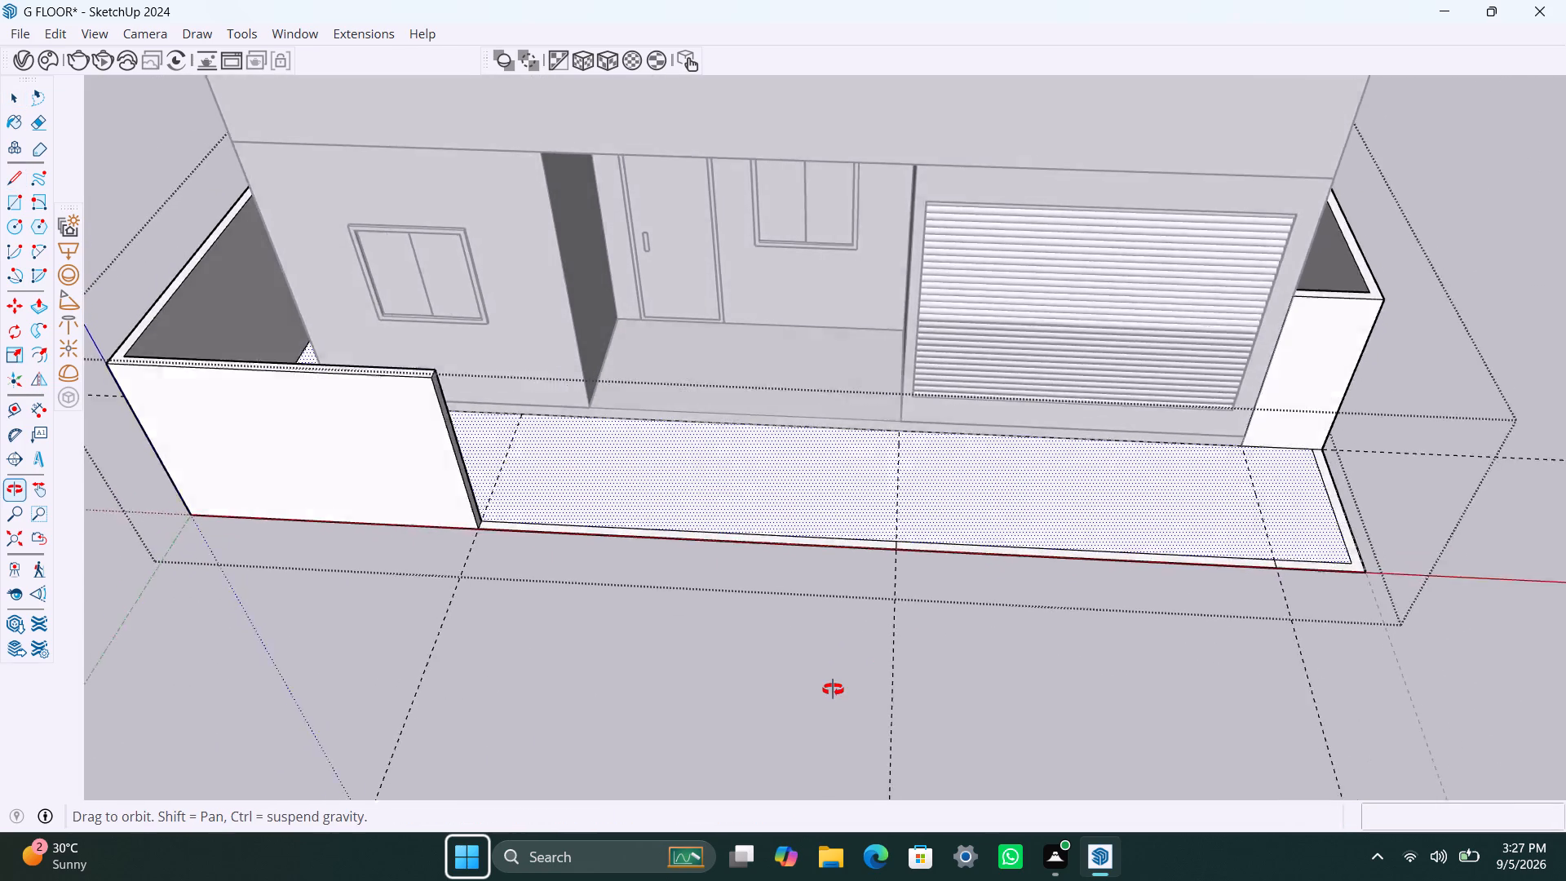
{"action": "middle_click_drag", "start_coordinate": [833, 689], "coordinate": [825, 718]}
{"action": "scroll", "coordinate": [871, 582], "scroll_direction": "up", "scroll_amount": 9}
{"action": "left_click", "coordinate": [904, 559]}
{"action": "double_click", "coordinate": [875, 610]}
{"action": "left_click", "coordinate": [793, 587]}
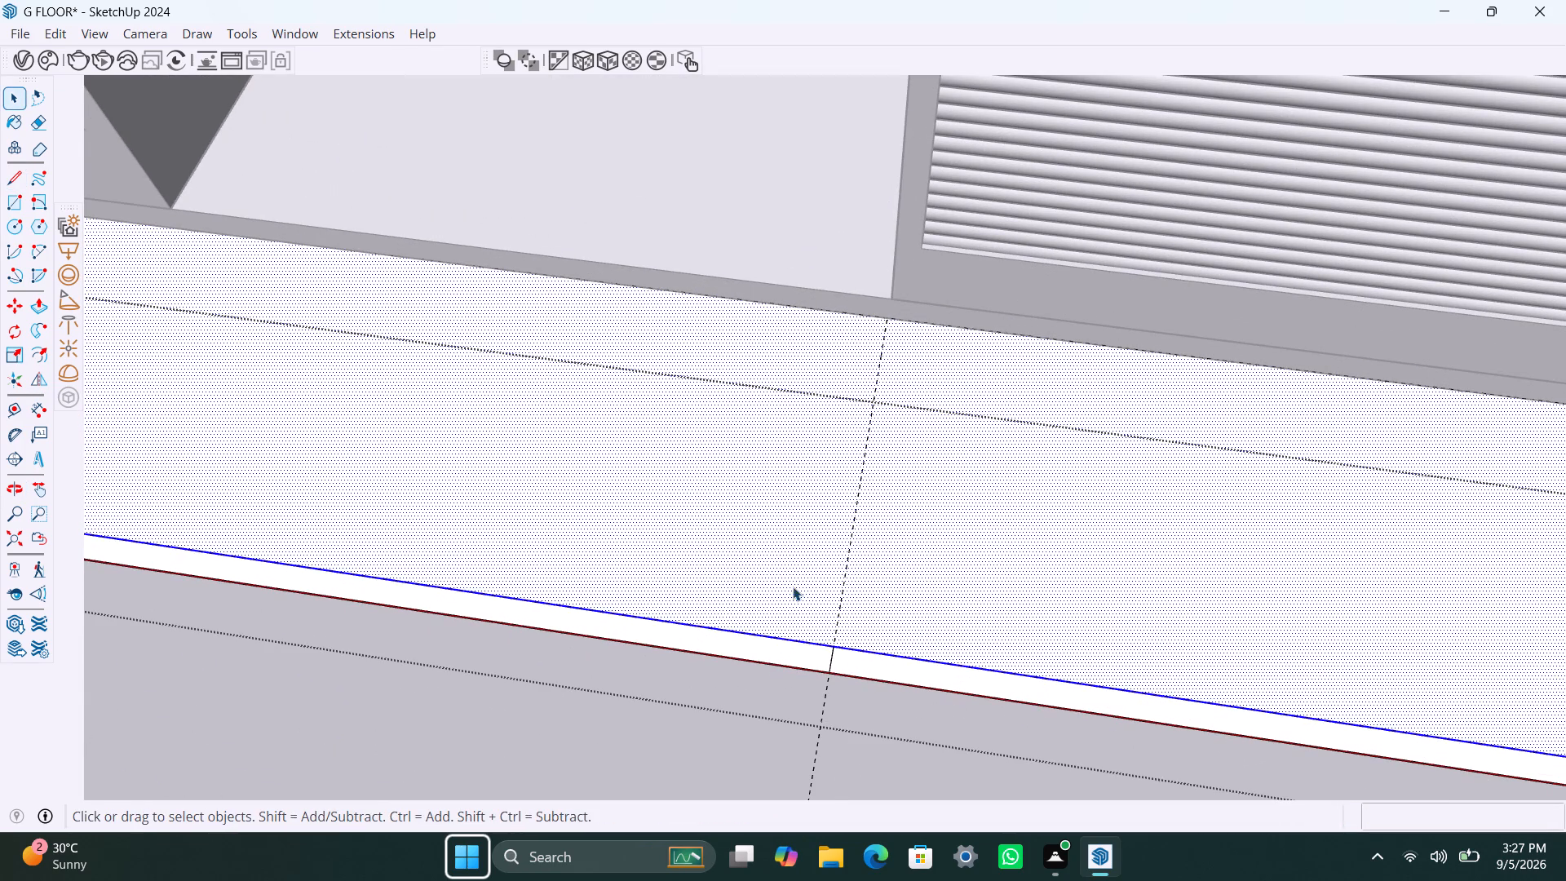
{"action": "left_click", "coordinate": [857, 655]}
{"action": "left_click", "coordinate": [790, 657]}
{"action": "left_click", "coordinate": [860, 657]}
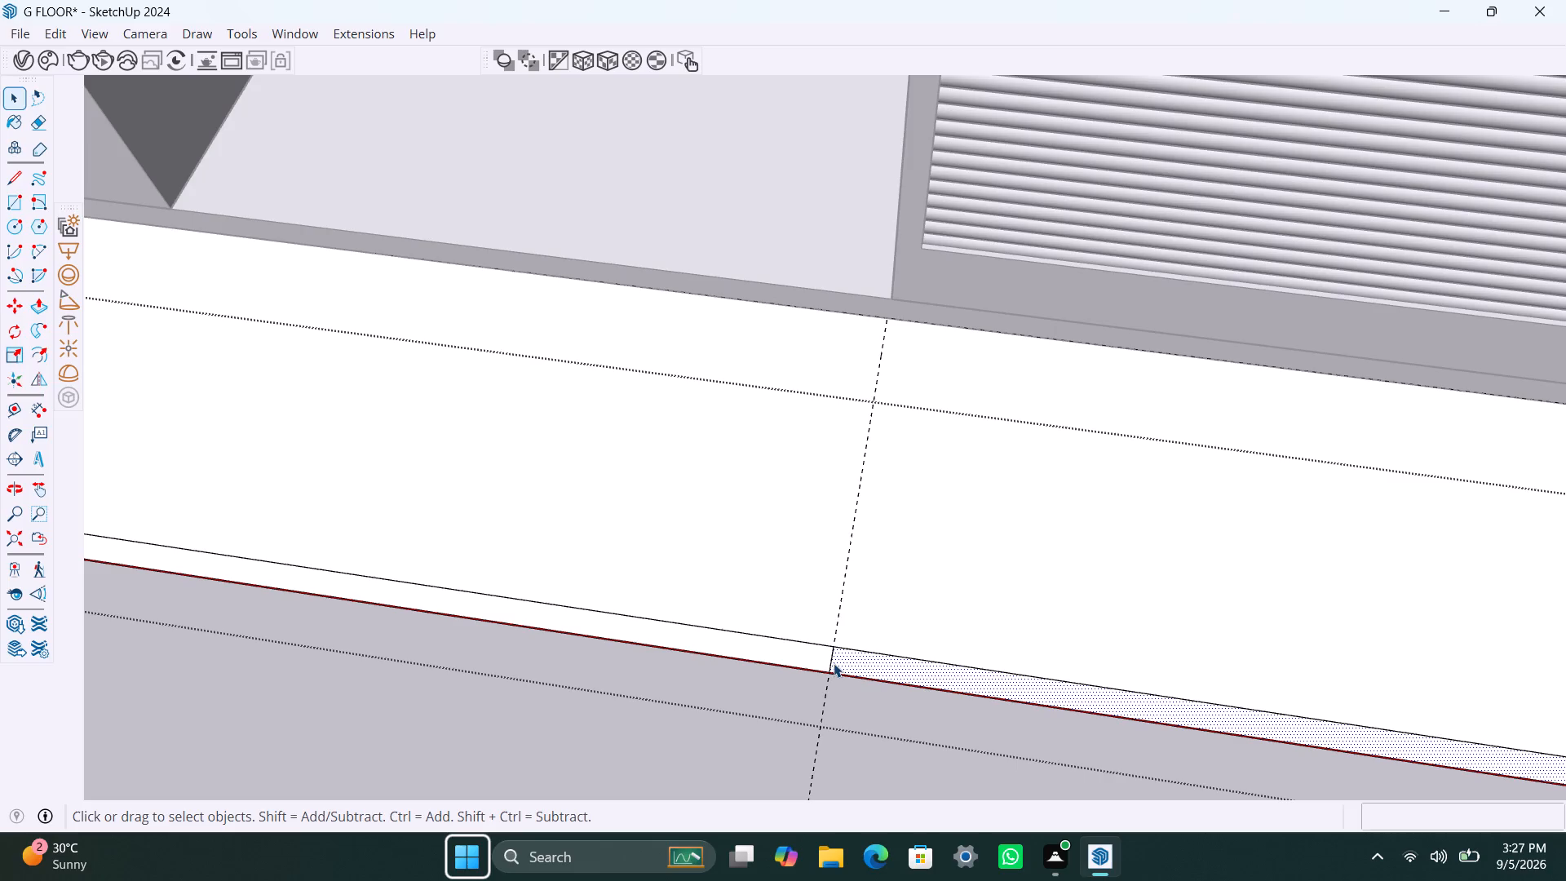
{"action": "left_click", "coordinate": [847, 603]}
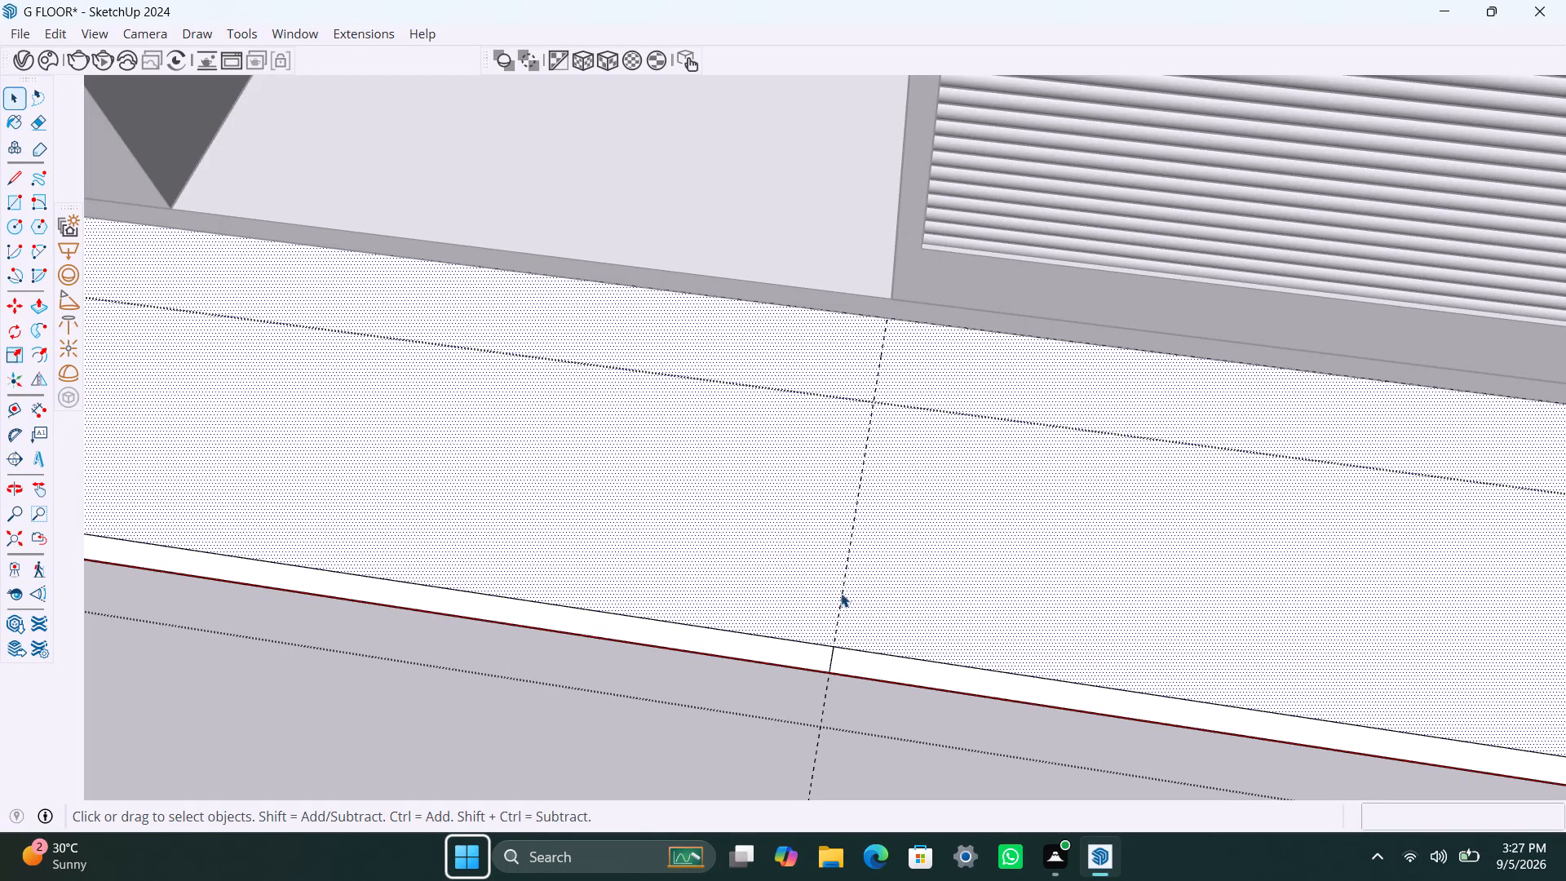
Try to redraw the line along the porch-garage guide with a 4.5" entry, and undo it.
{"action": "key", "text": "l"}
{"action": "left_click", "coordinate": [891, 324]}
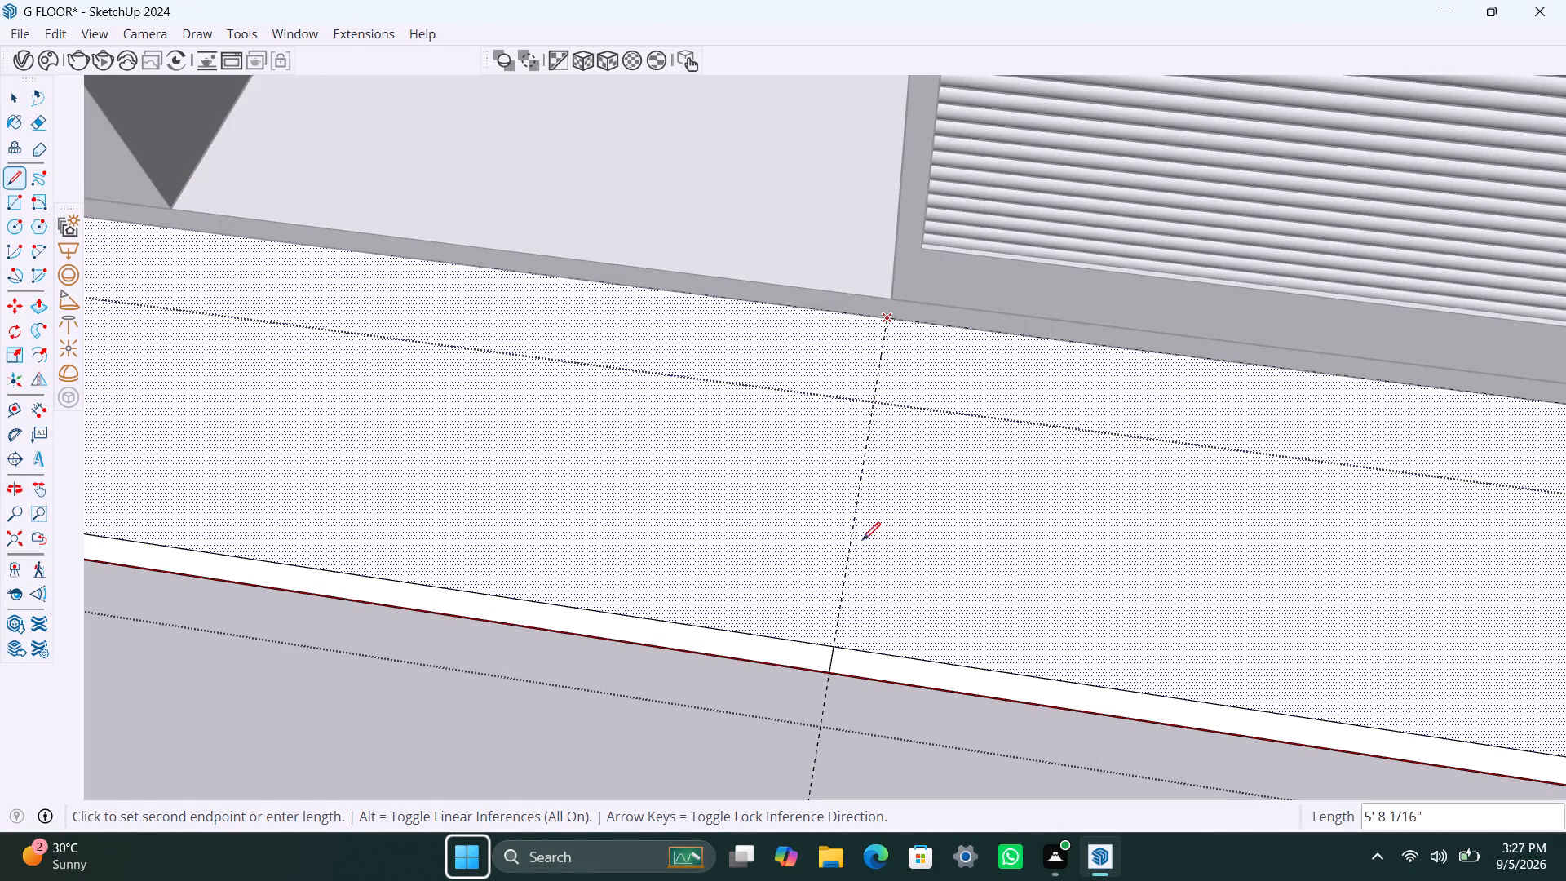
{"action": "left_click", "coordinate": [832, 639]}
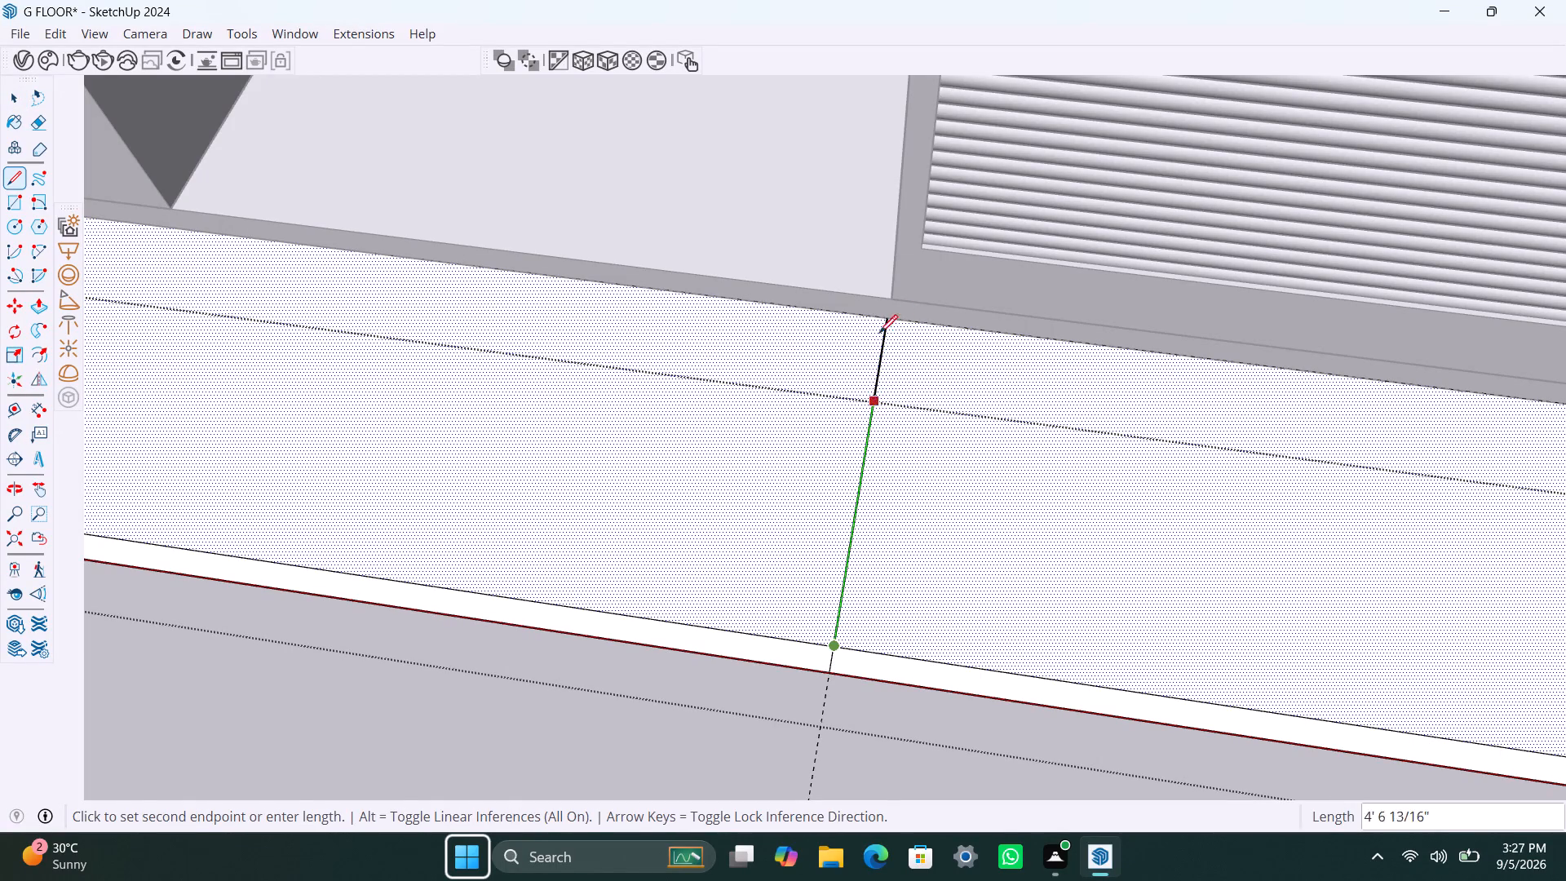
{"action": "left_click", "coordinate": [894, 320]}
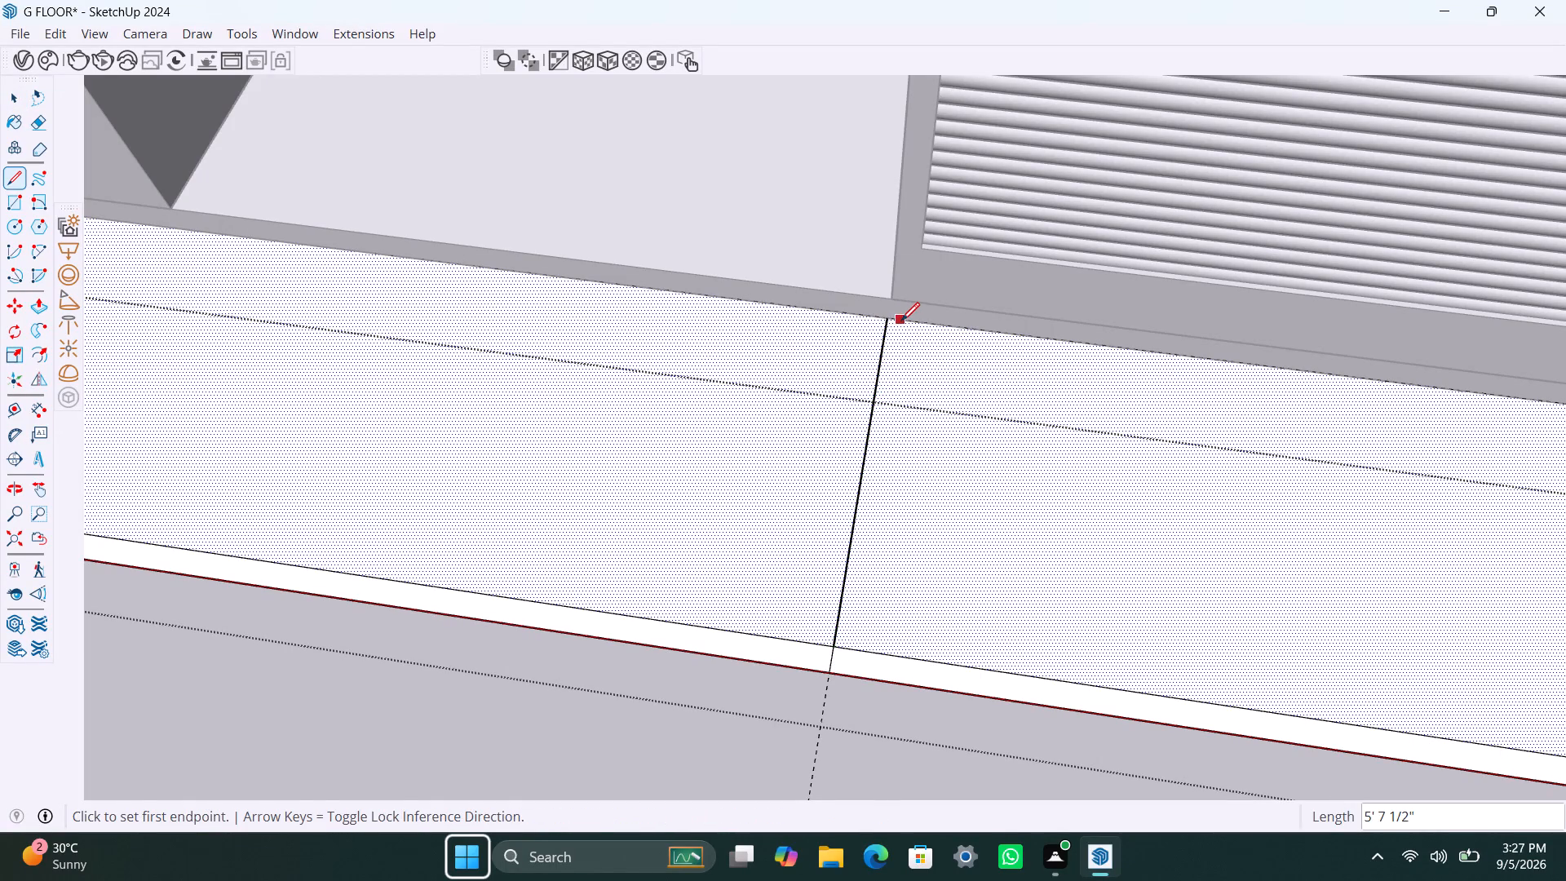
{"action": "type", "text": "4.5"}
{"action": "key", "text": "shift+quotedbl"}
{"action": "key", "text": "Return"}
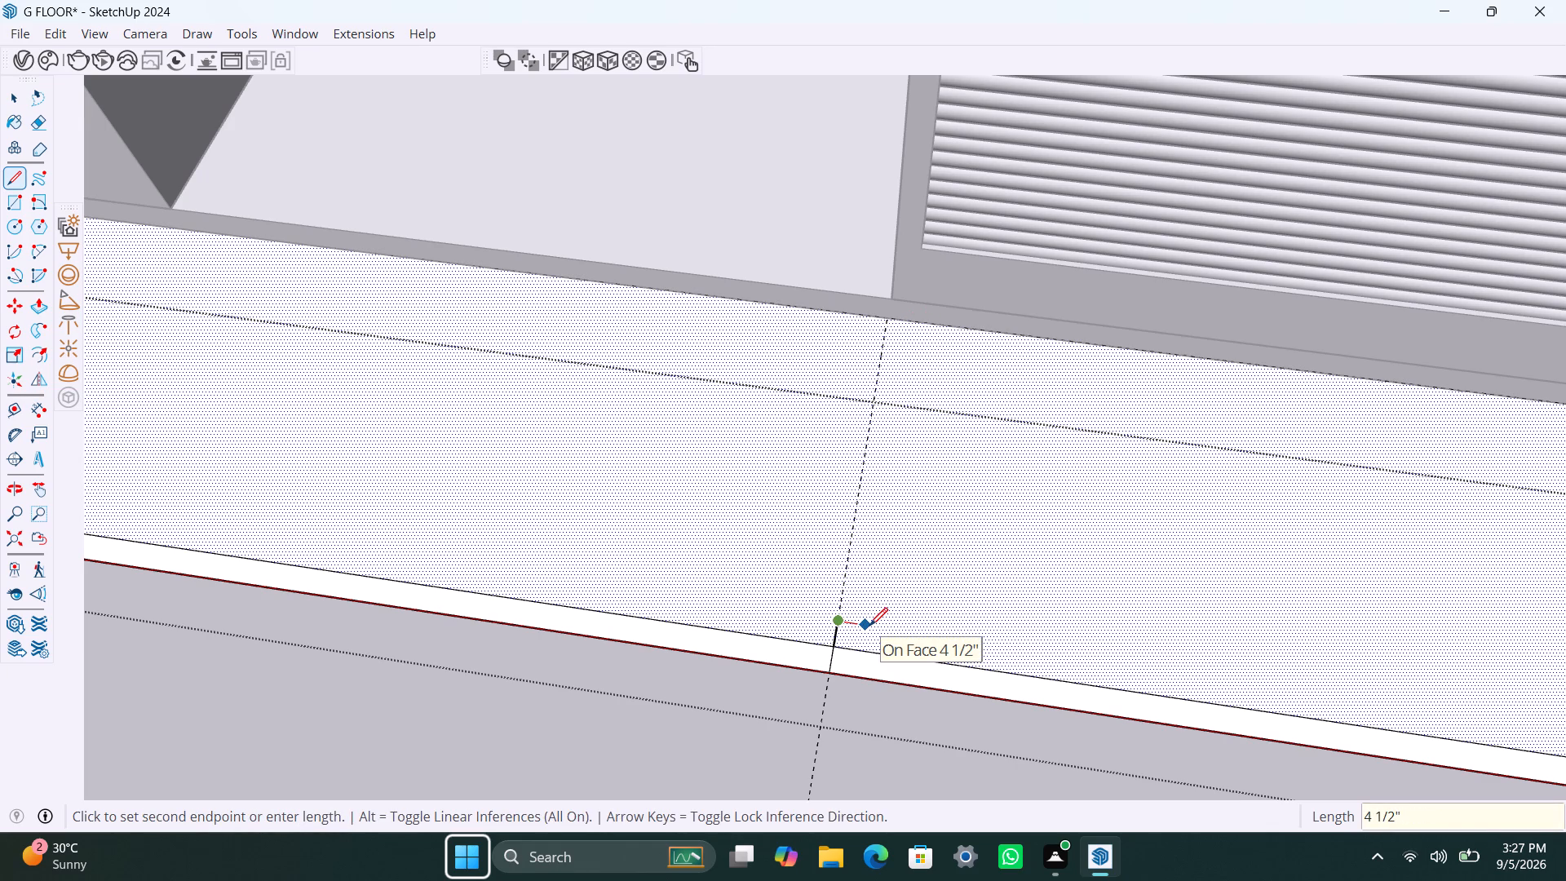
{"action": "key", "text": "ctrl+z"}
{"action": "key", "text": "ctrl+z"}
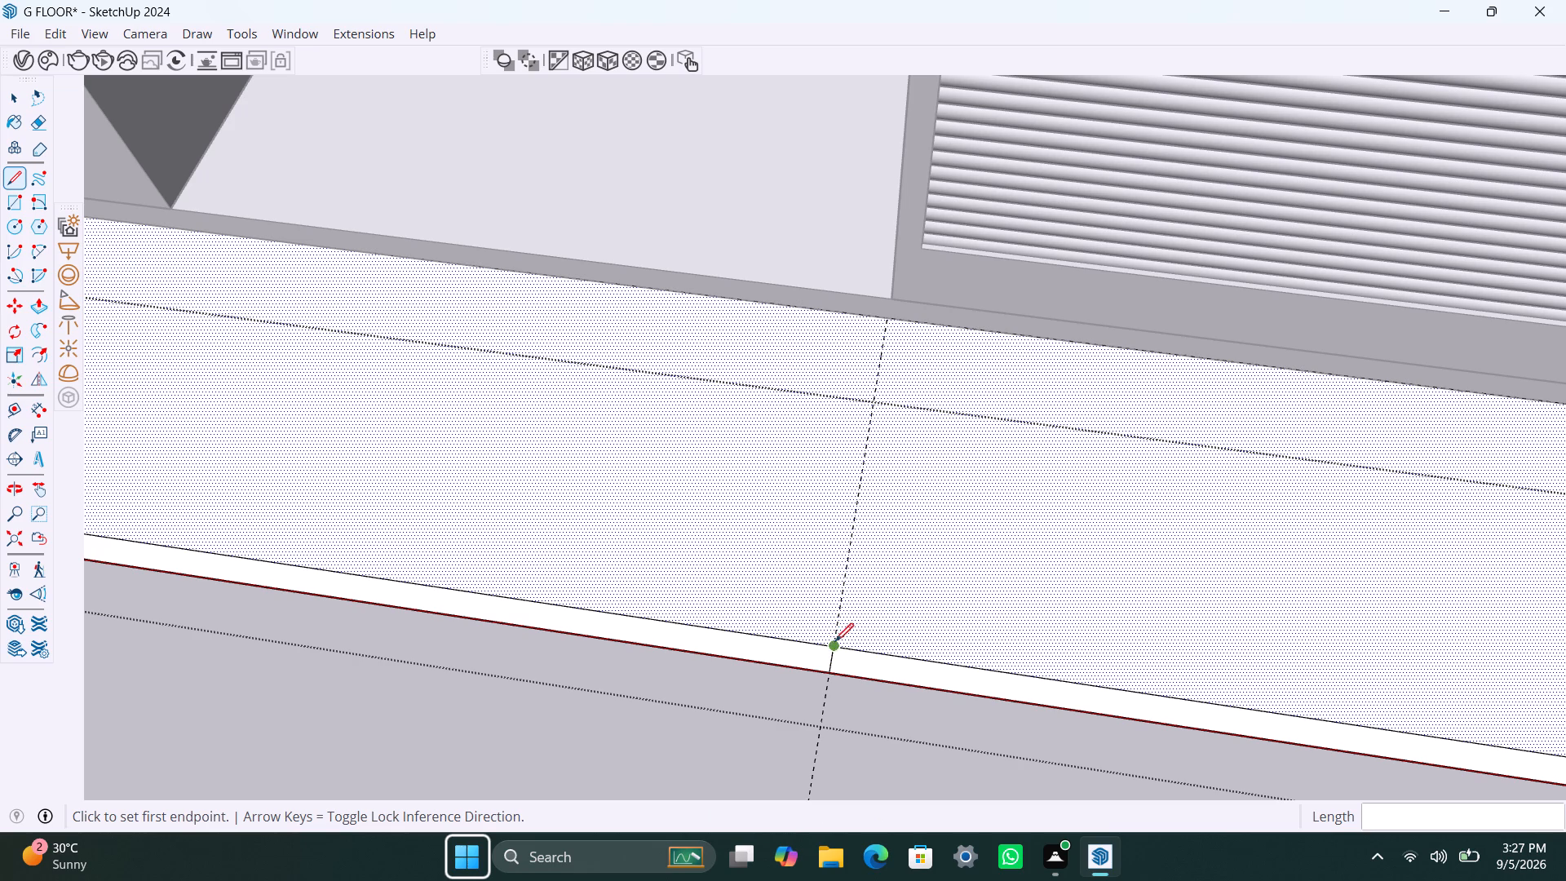
Draw a divider strip 5' 7 1/2" long and 4.5" wide from the front strip to the house front, along the porch-garage guide.
{"action": "scroll", "coordinate": [841, 670], "scroll_direction": "down", "scroll_amount": 3}
{"action": "middle_click_drag", "start_coordinate": [843, 675], "coordinate": [814, 345]}
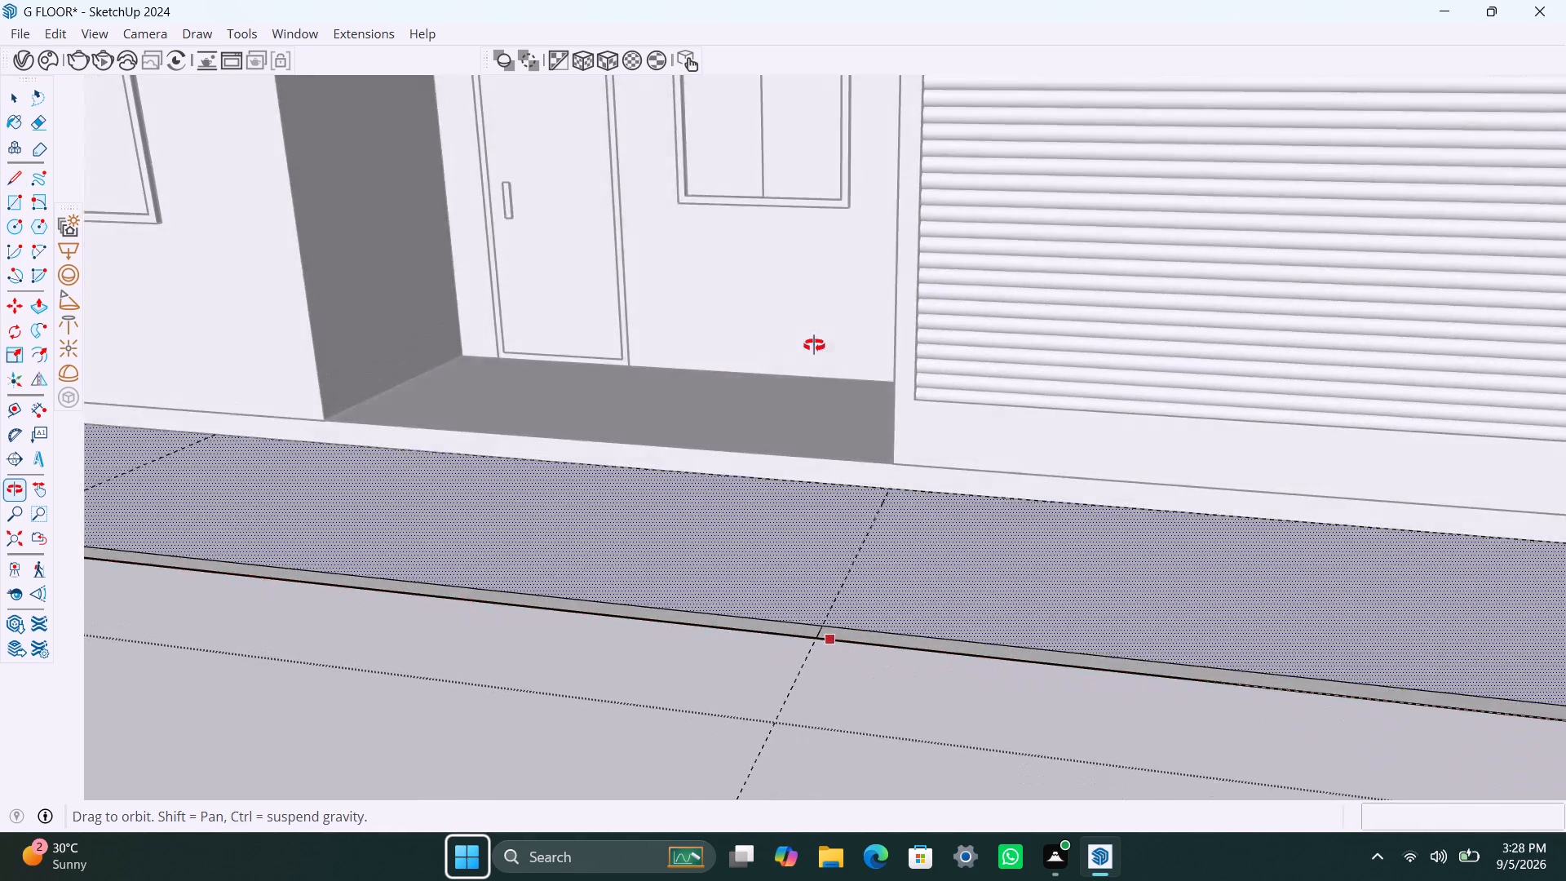
{"action": "middle_click_drag", "start_coordinate": [814, 345], "coordinate": [843, 689]}
{"action": "scroll", "coordinate": [843, 640], "scroll_direction": "up", "scroll_amount": 1}
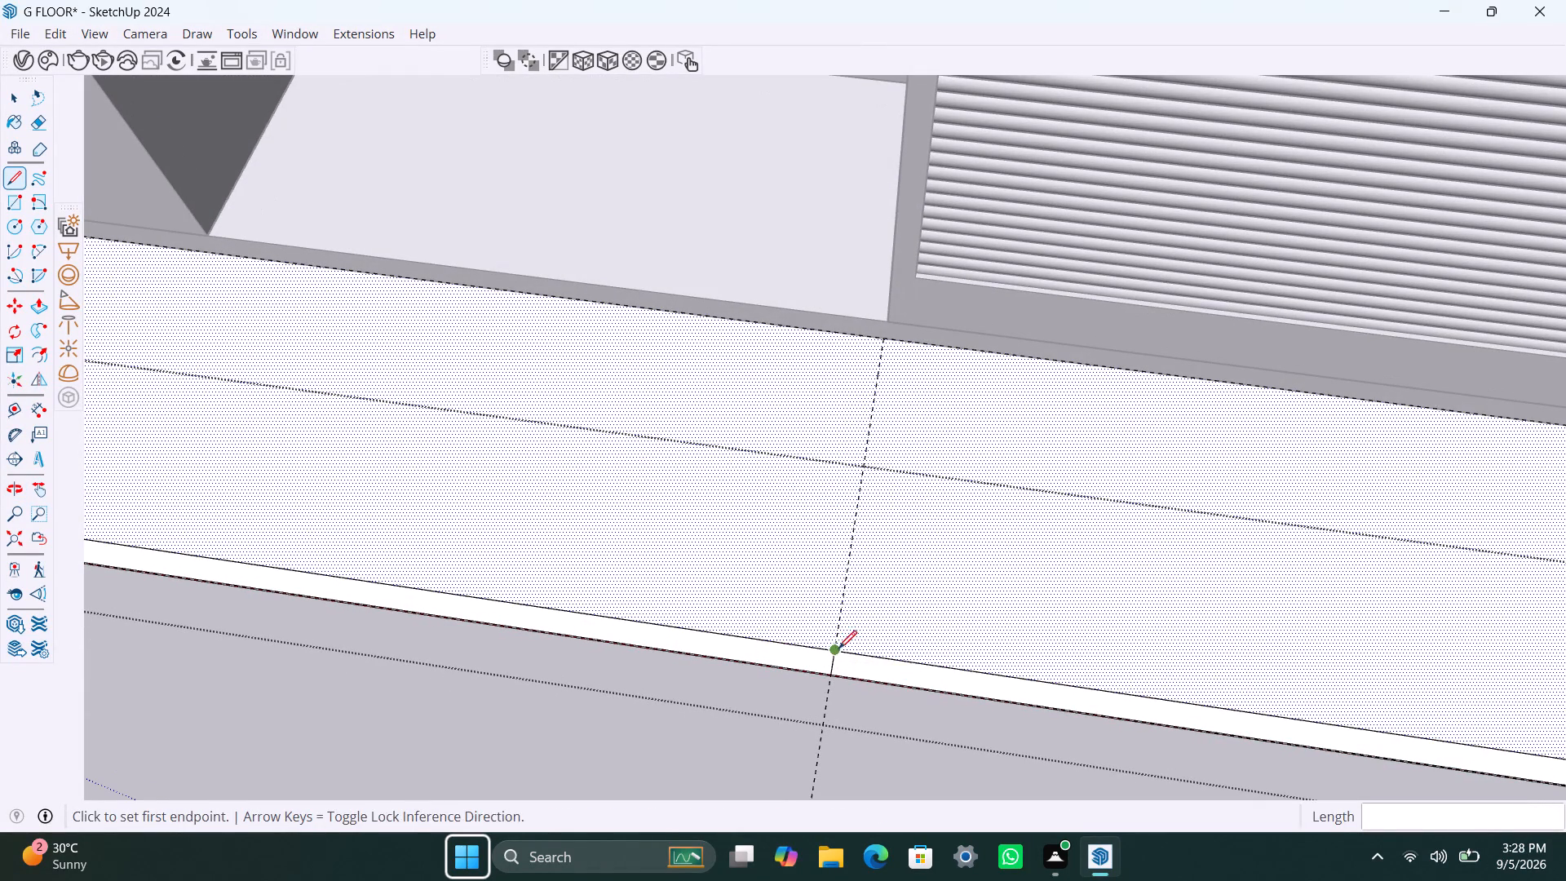
{"action": "left_click", "coordinate": [838, 650]}
{"action": "left_click", "coordinate": [883, 341]}
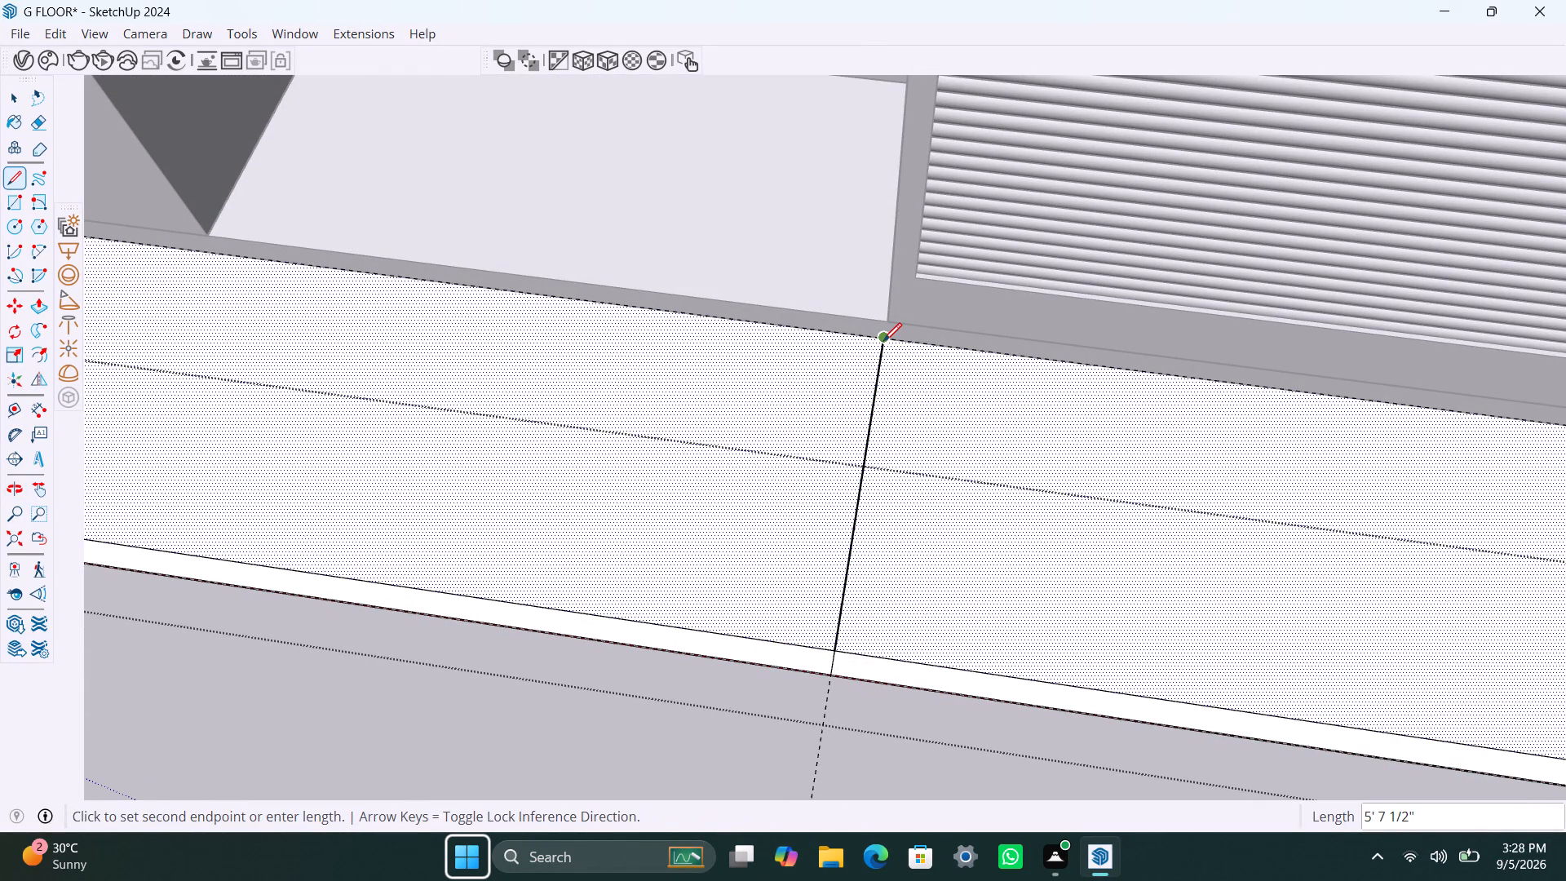
{"action": "left_click", "coordinate": [883, 341]}
{"action": "type", "text": "4.5\""}
{"action": "key", "text": "Return"}
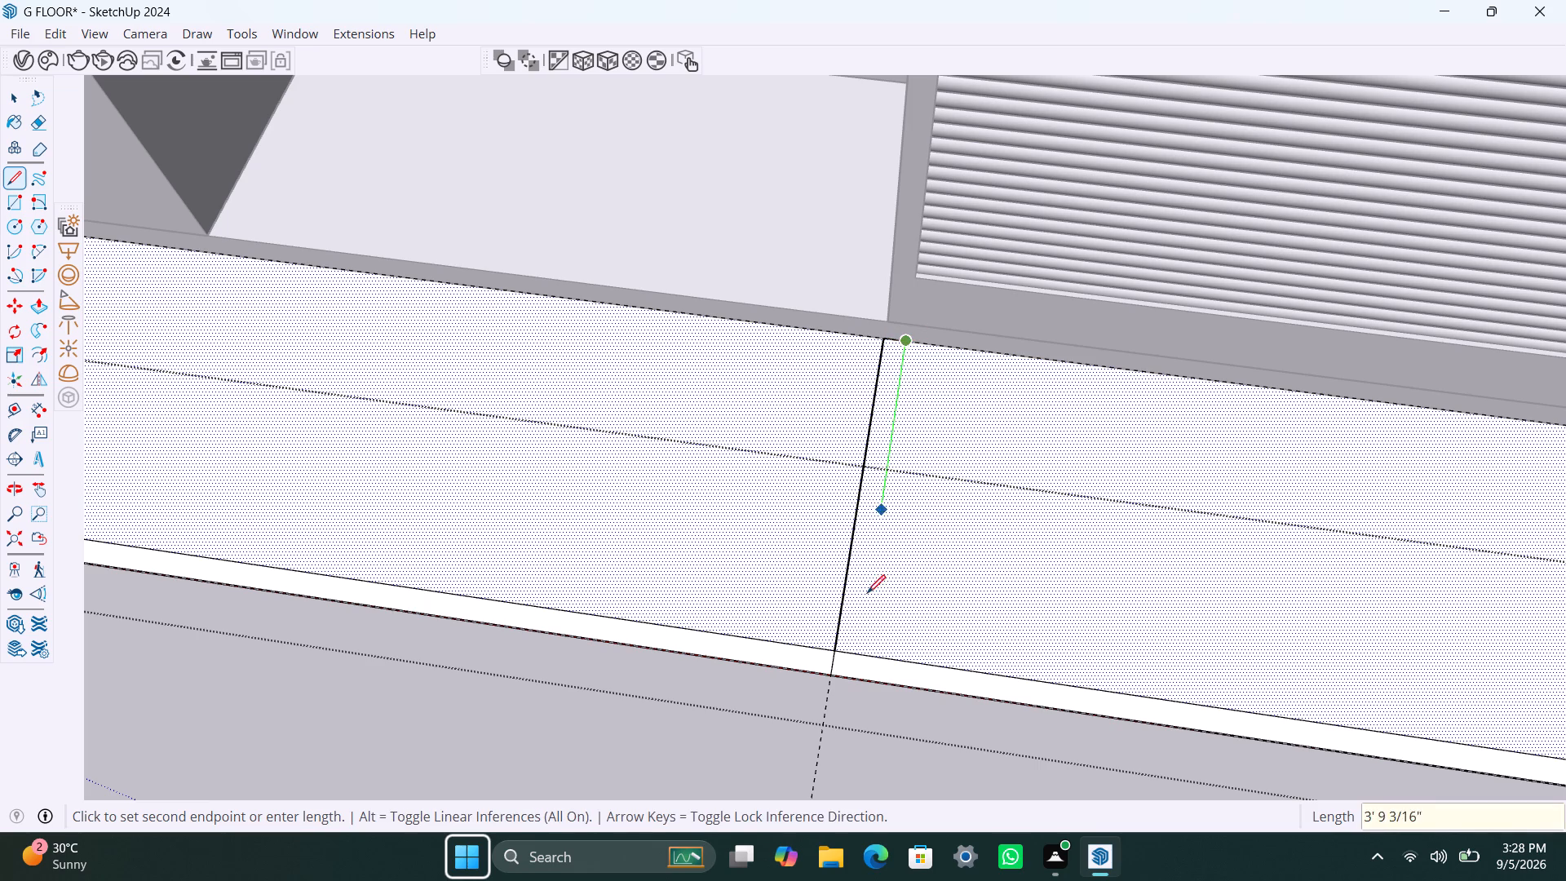
{"action": "left_click", "coordinate": [863, 647]}
{"action": "left_click", "coordinate": [842, 651]}
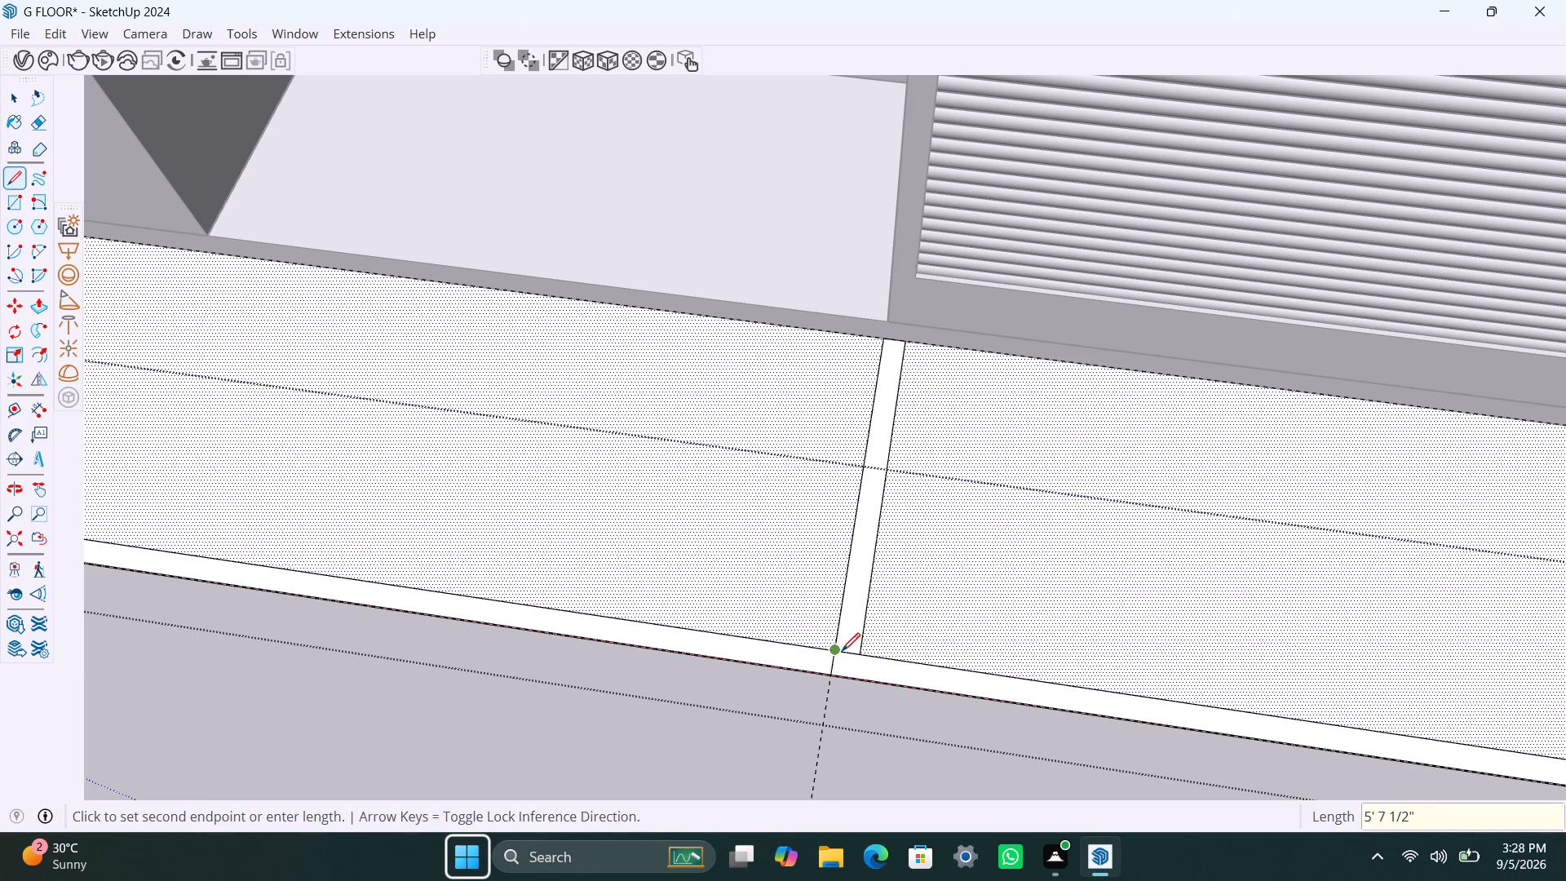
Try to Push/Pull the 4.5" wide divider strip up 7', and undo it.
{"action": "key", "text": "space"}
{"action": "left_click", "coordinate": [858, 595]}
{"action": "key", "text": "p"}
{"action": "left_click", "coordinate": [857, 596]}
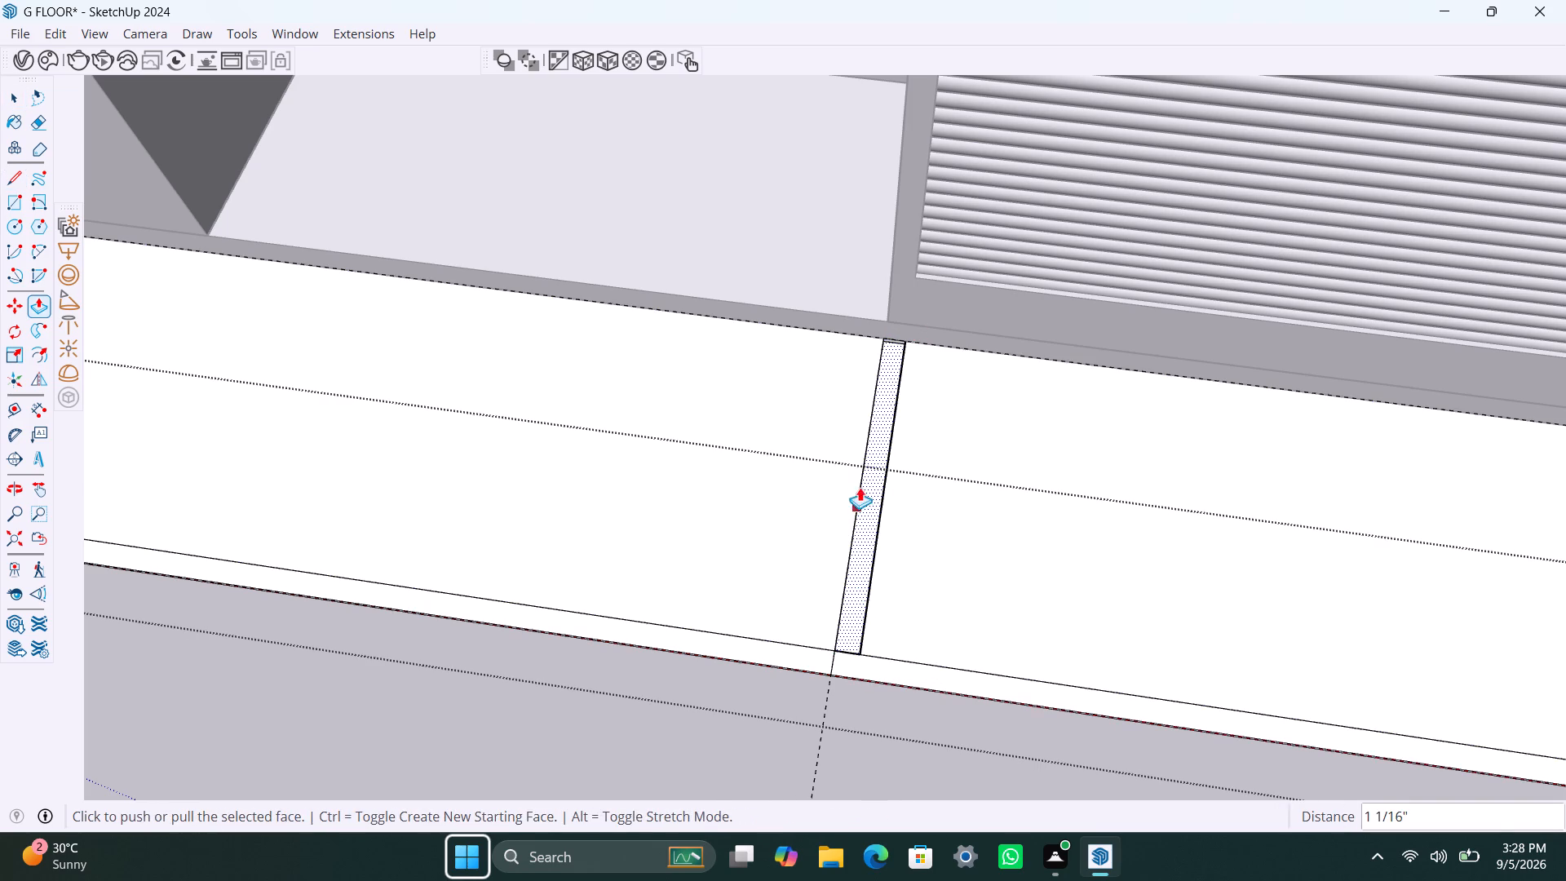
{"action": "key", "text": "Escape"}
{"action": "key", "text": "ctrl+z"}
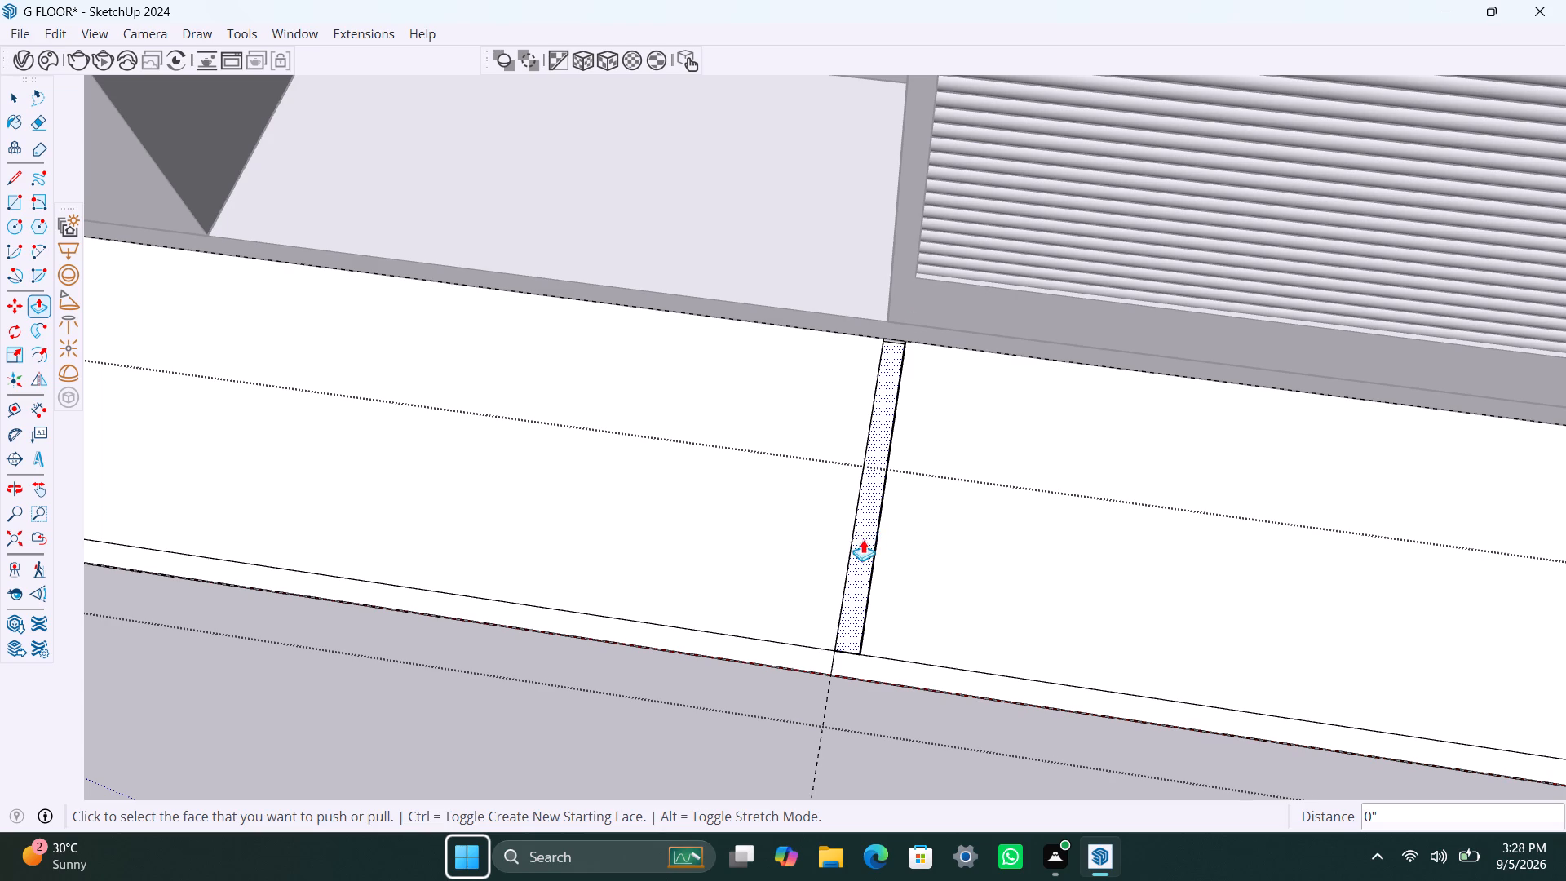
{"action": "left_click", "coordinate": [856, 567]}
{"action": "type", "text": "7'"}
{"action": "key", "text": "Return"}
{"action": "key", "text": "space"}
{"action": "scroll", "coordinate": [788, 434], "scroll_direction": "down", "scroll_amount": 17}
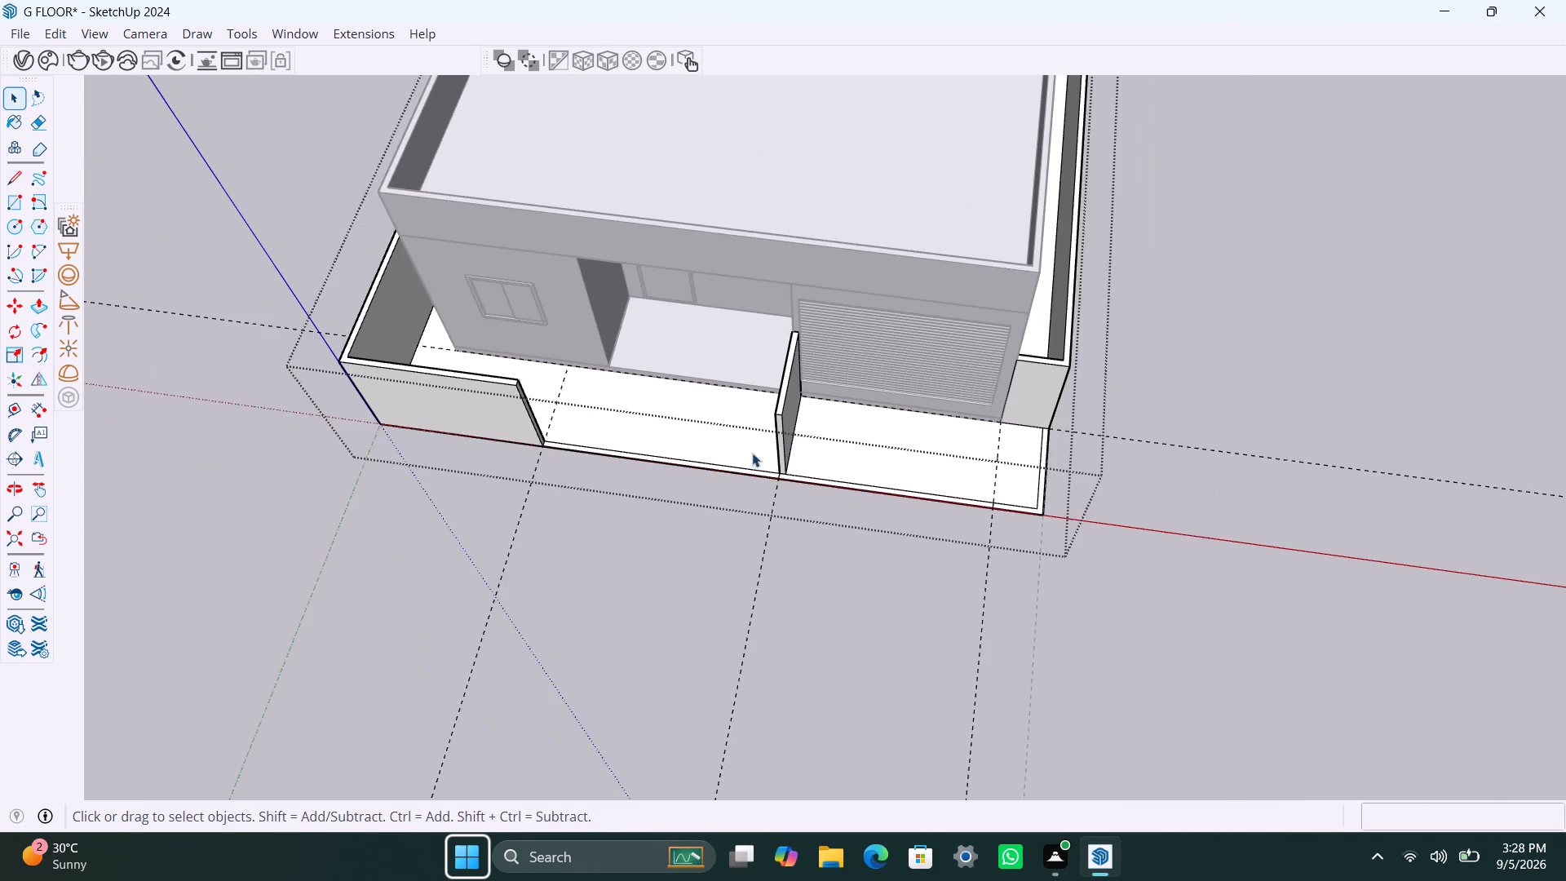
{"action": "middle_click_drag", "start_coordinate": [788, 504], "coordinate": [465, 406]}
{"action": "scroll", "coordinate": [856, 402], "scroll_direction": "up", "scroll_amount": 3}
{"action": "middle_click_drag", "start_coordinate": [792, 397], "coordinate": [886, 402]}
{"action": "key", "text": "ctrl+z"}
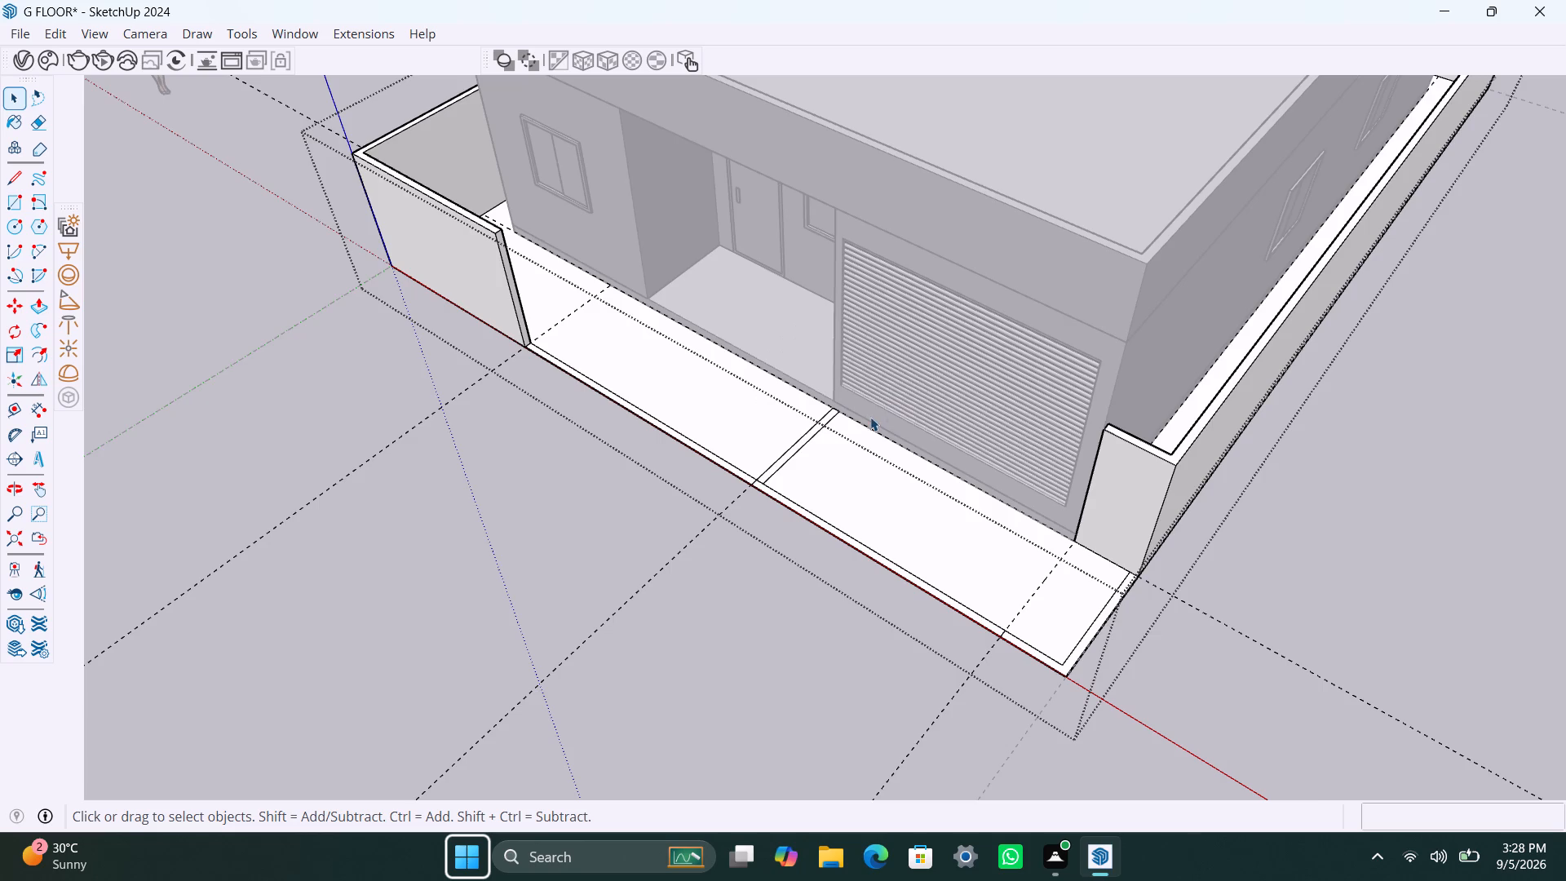
Draw a 4 1/2" line across the front strip, extending the divider strip's garage-side edge to the outer front edge.
{"action": "scroll", "coordinate": [816, 432], "scroll_direction": "up", "scroll_amount": 4}
{"action": "middle_click_drag", "start_coordinate": [792, 492], "coordinate": [951, 518]}
{"action": "scroll", "coordinate": [739, 501], "scroll_direction": "up", "scroll_amount": 1}
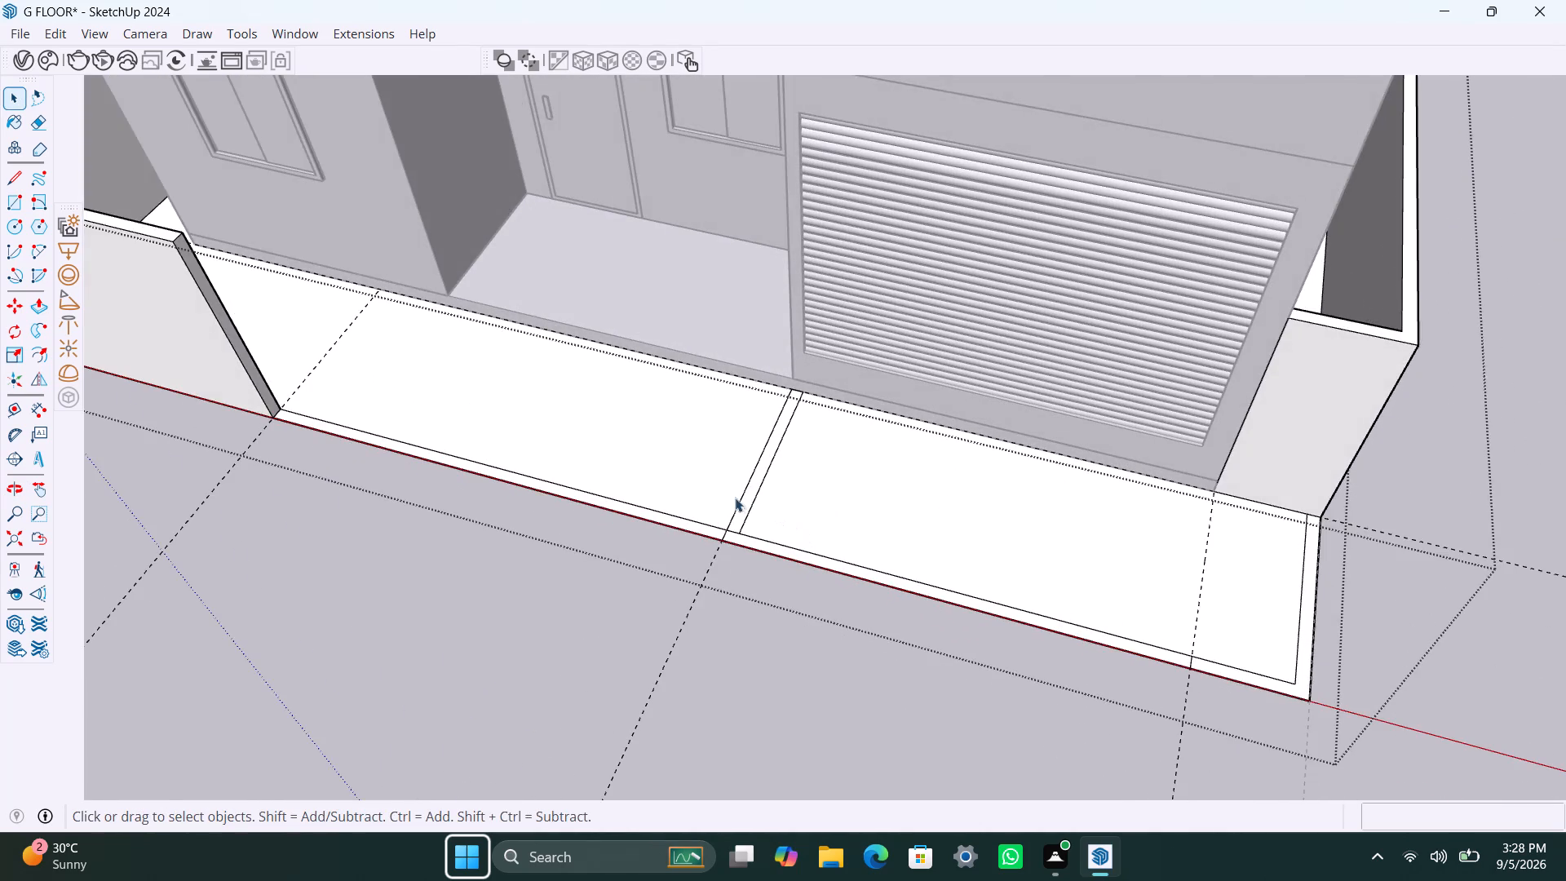
{"action": "scroll", "coordinate": [735, 498], "scroll_direction": "up", "scroll_amount": 2}
{"action": "middle_click_drag", "start_coordinate": [733, 533], "coordinate": [802, 549]}
{"action": "scroll", "coordinate": [739, 550], "scroll_direction": "up", "scroll_amount": 2}
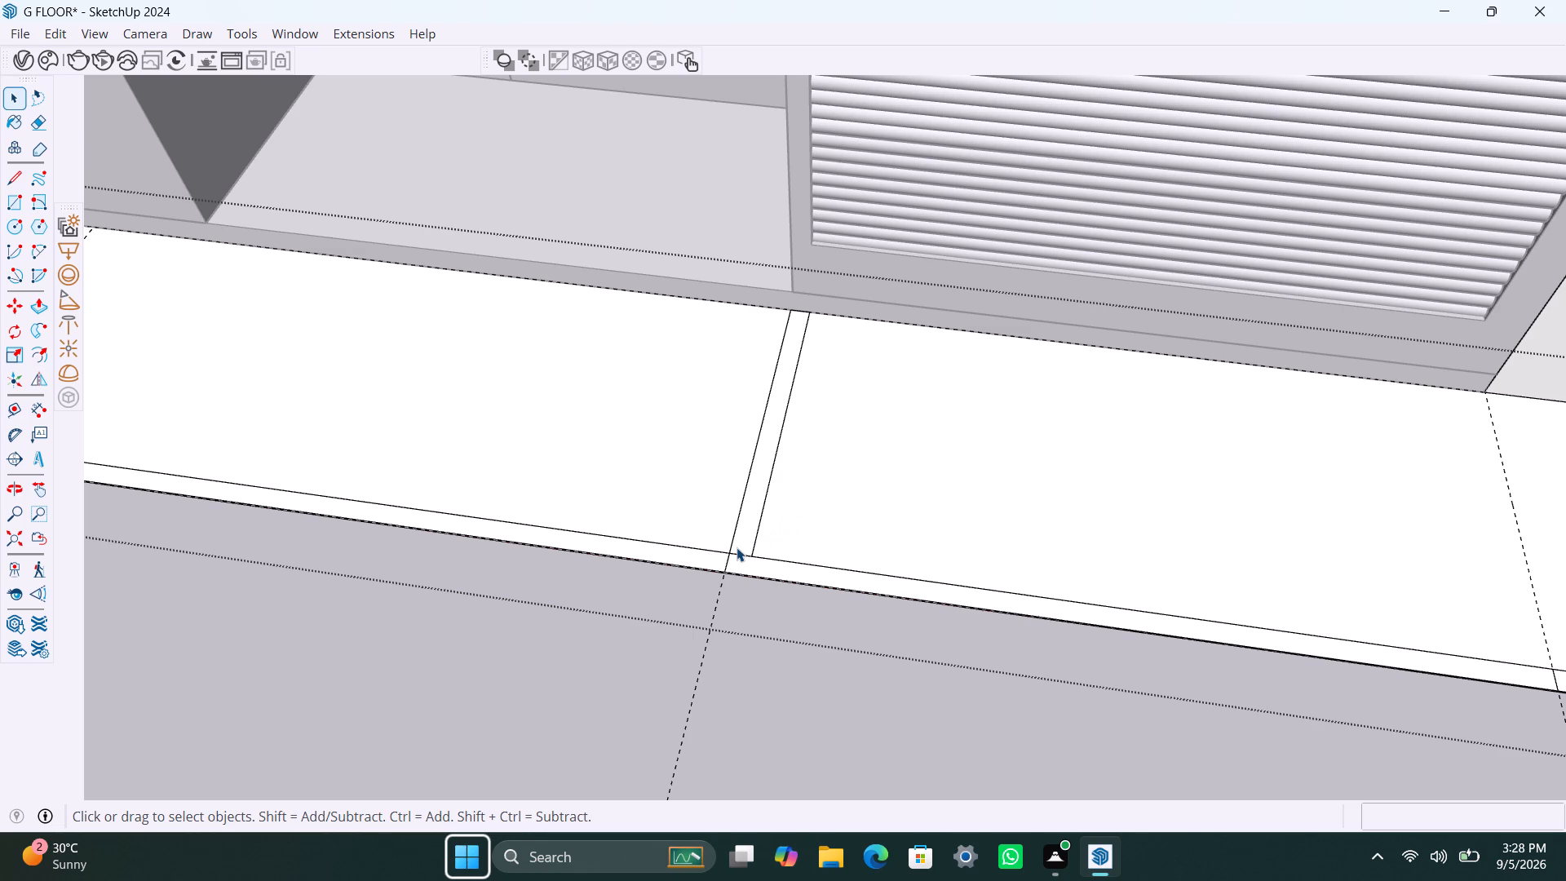
{"action": "scroll", "coordinate": [737, 547], "scroll_direction": "up", "scroll_amount": 5}
{"action": "left_click", "coordinate": [723, 575]}
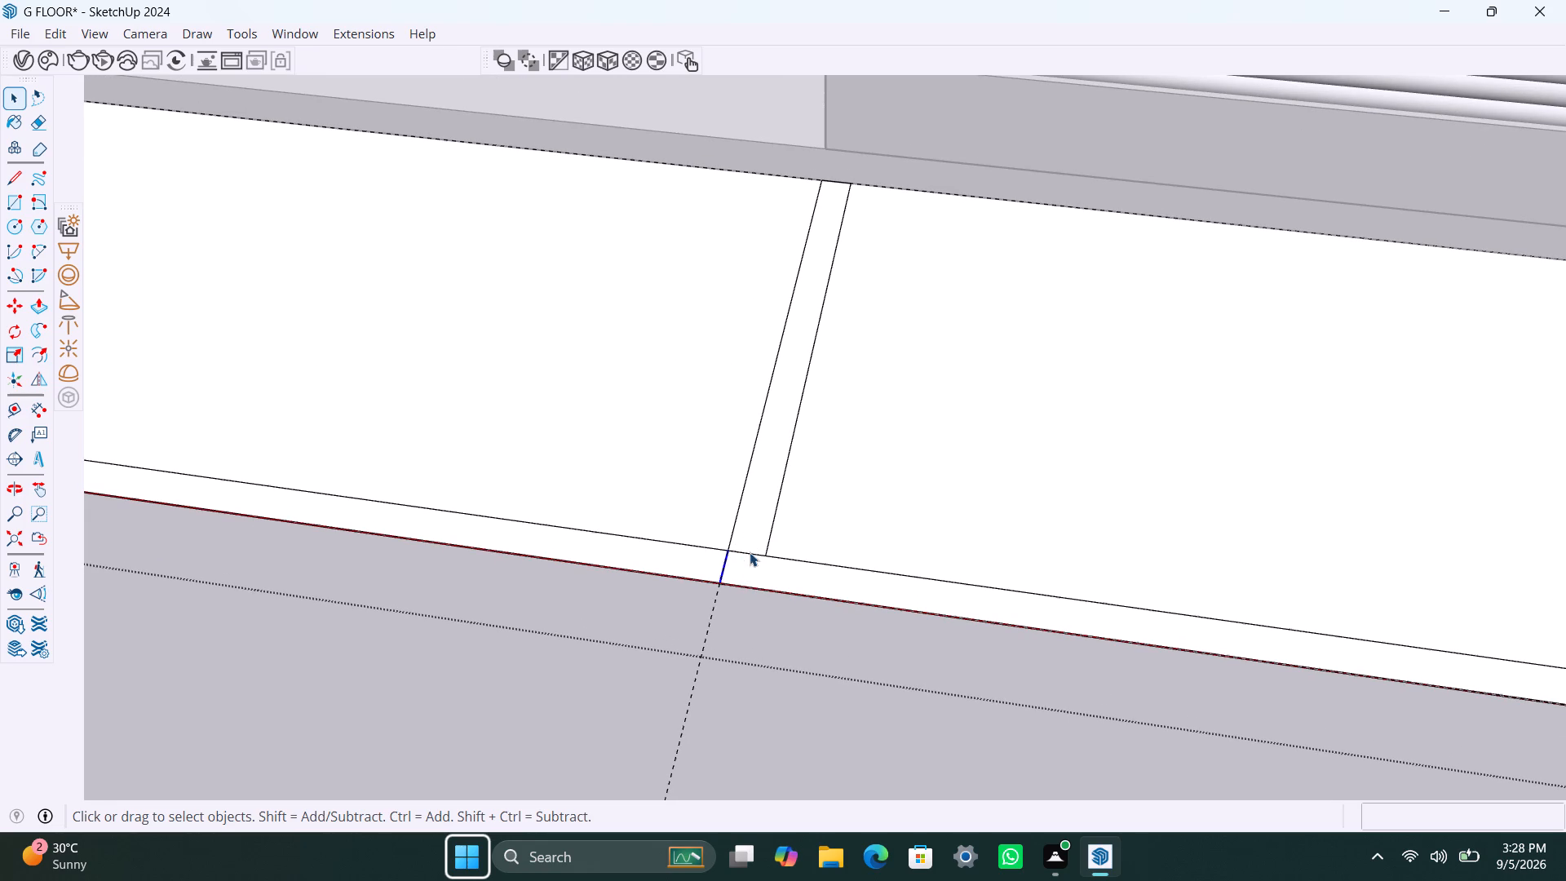
{"action": "scroll", "coordinate": [777, 575], "scroll_direction": "down", "scroll_amount": 1}
{"action": "left_click", "coordinate": [760, 579]}
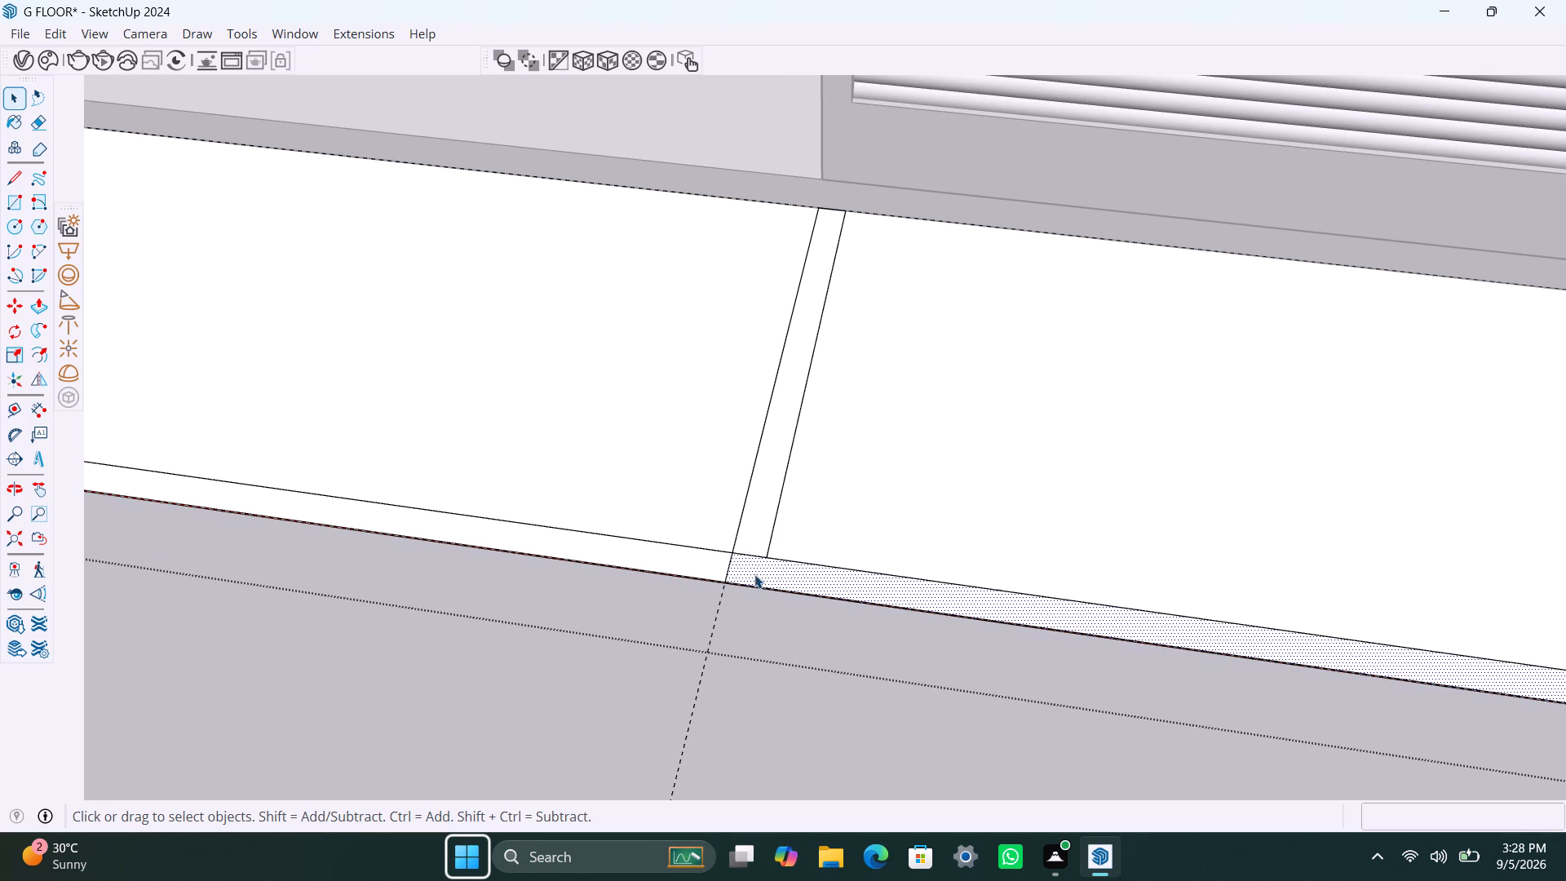
{"action": "key", "text": "l"}
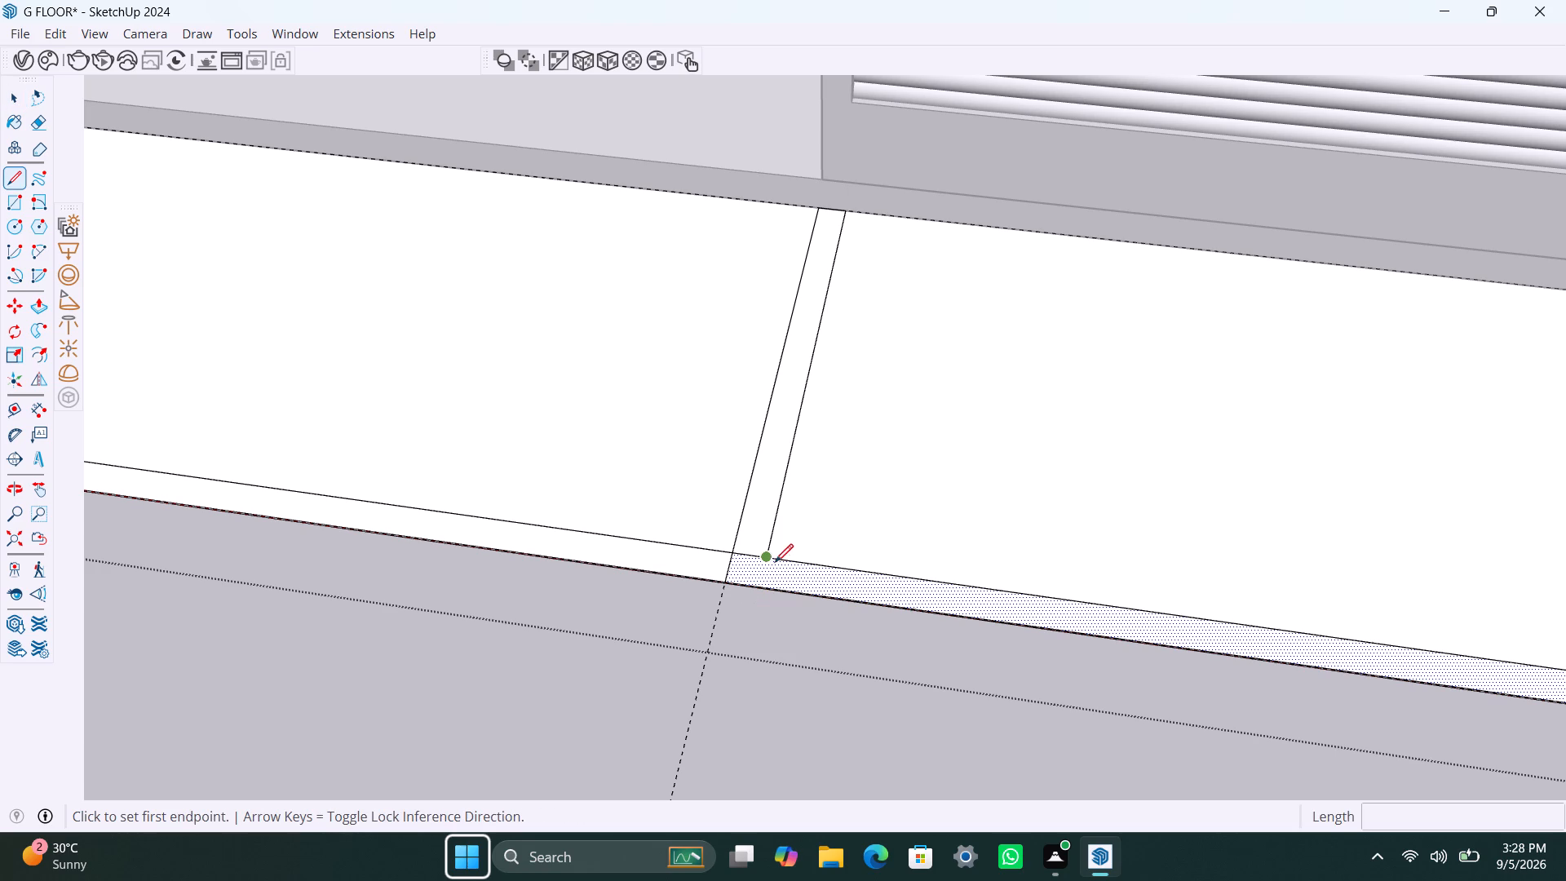
{"action": "left_click", "coordinate": [771, 559]}
{"action": "left_click", "coordinate": [761, 594]}
Delete the short edge separating the divider strip from the front strip so the divider becomes one face.
{"action": "key", "text": "space"}
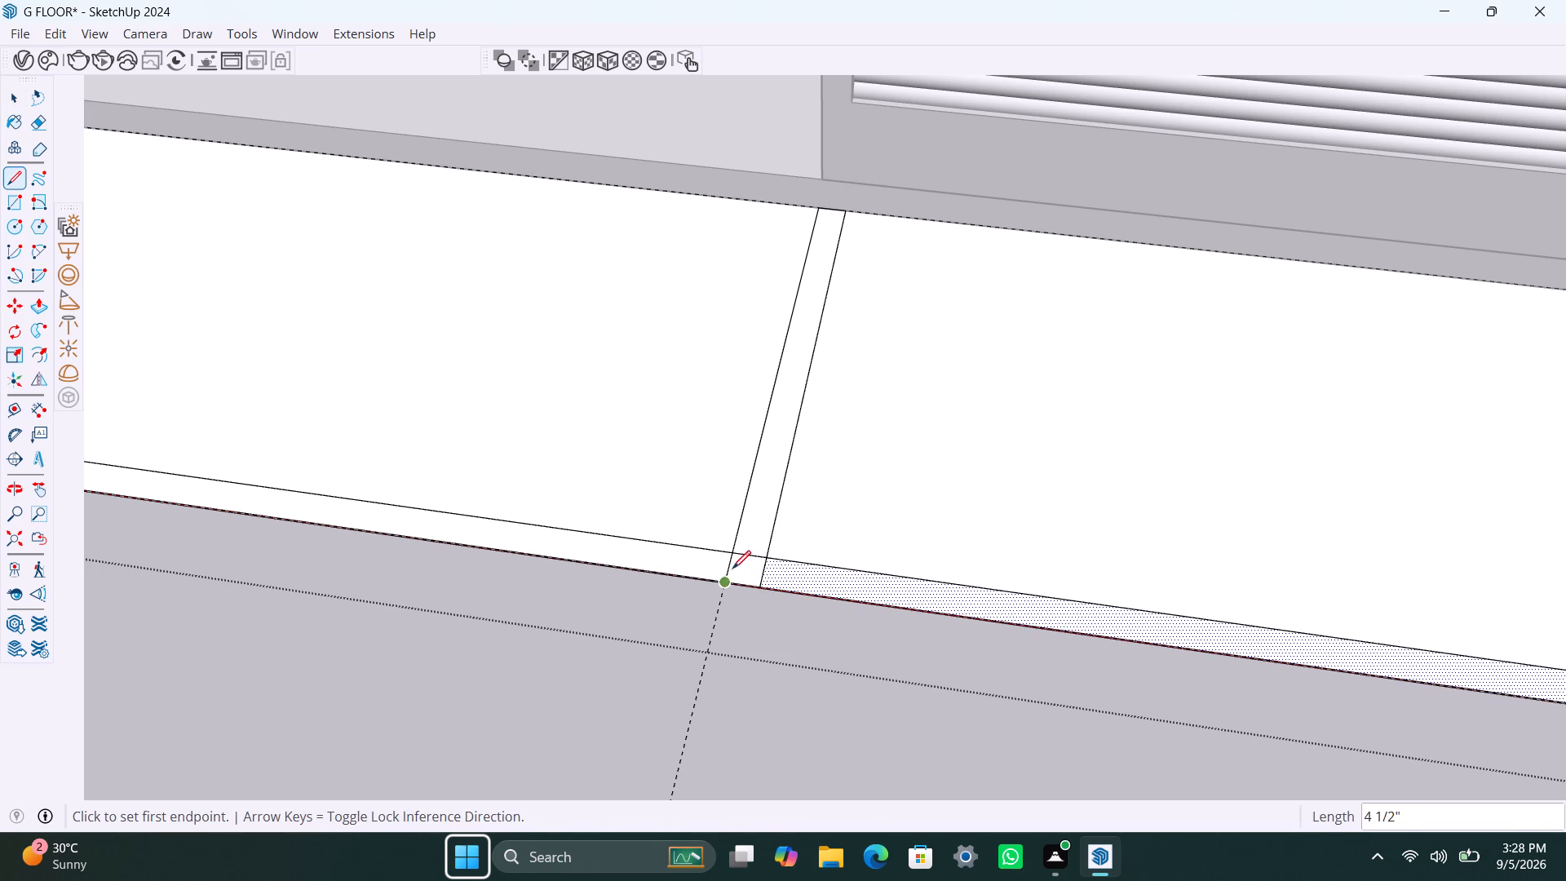
{"action": "left_click", "coordinate": [745, 553]}
{"action": "key", "text": "Delete"}
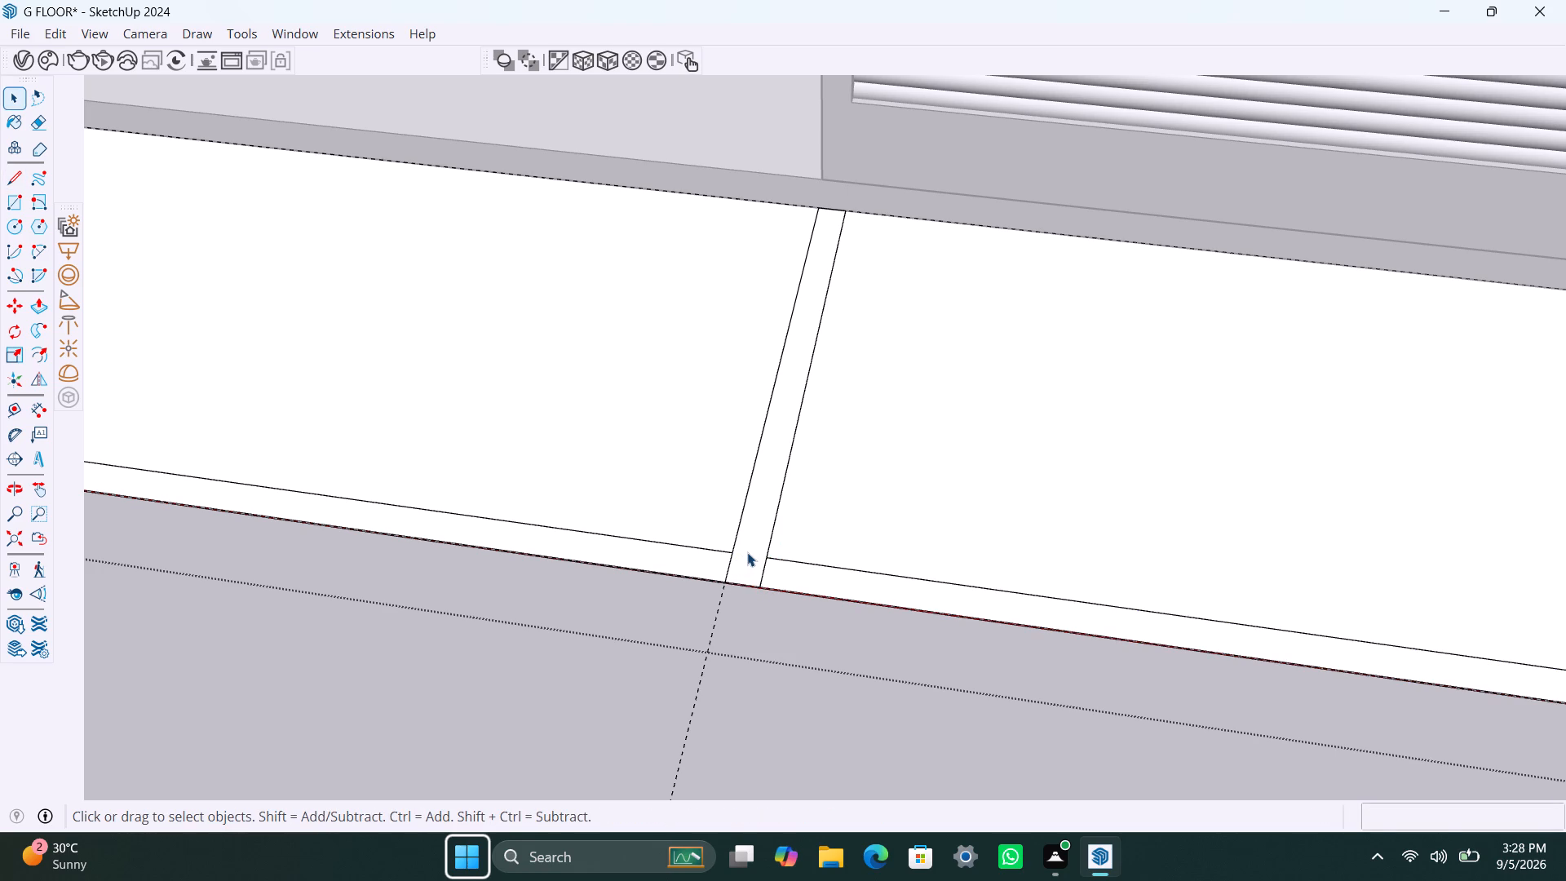
{"action": "left_click", "coordinate": [747, 552]}
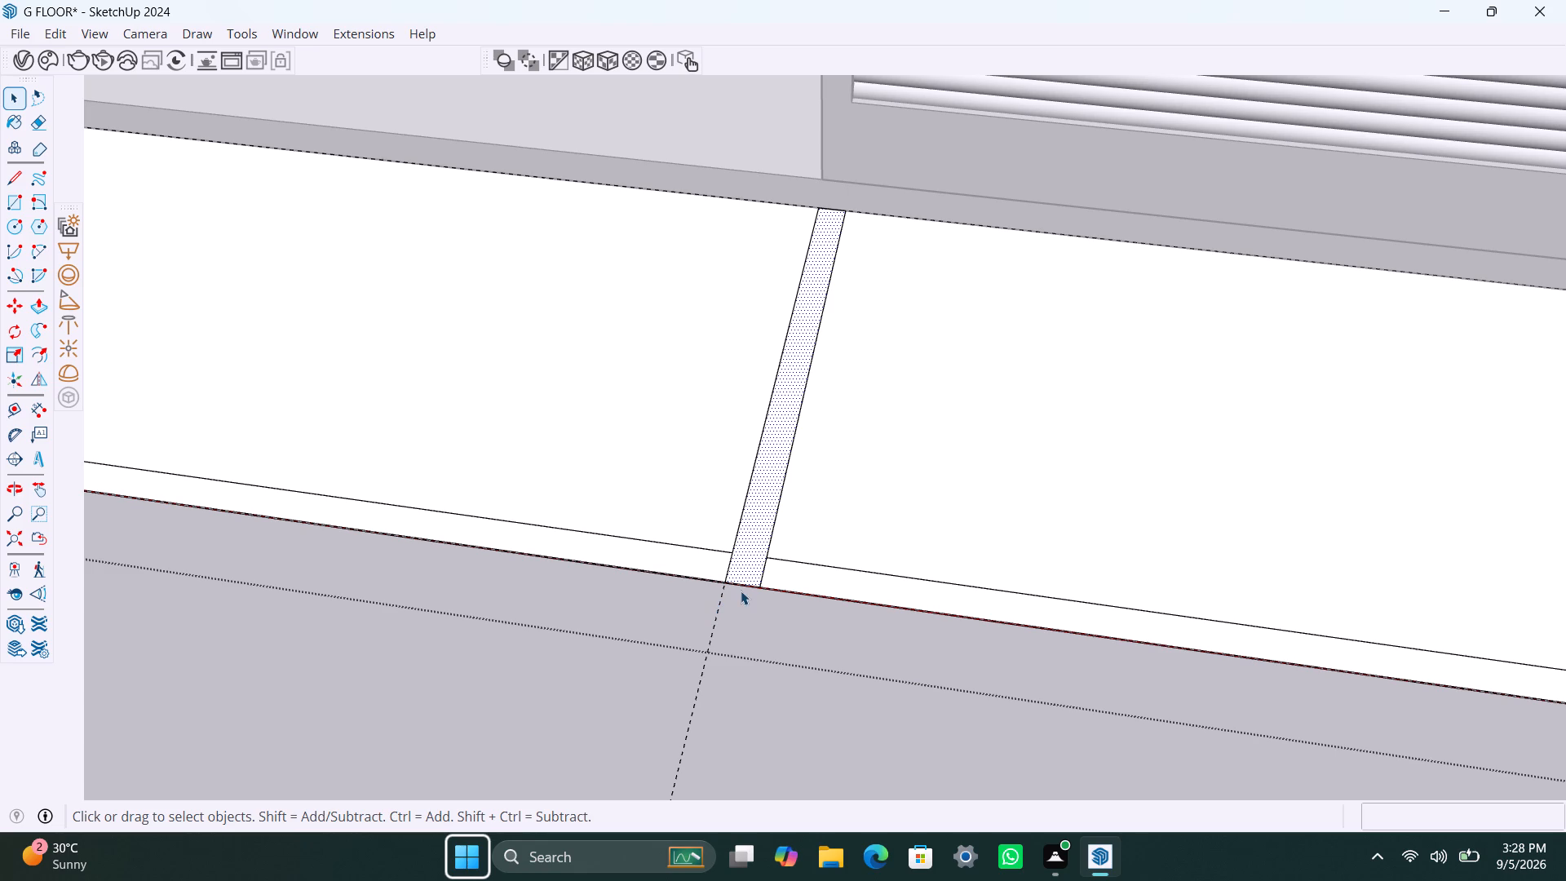
Place a guide parallel to the outer front edge, 3' in from it, across the divider strip.
{"action": "key", "text": "space"}
{"action": "key", "text": "l"}
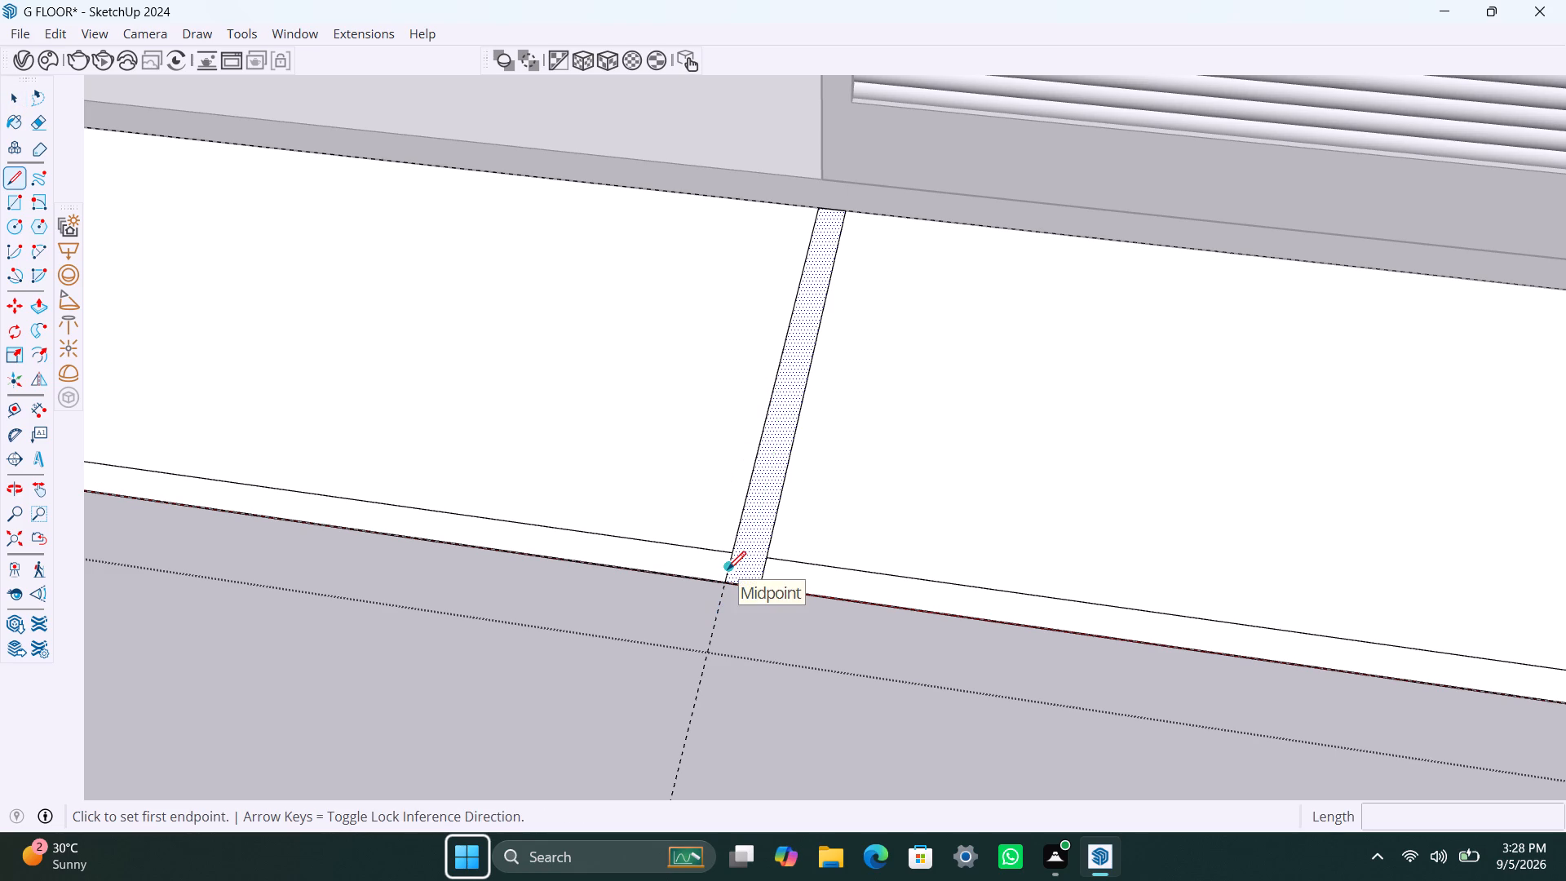
{"action": "key", "text": "Escape"}
{"action": "key", "text": "t"}
{"action": "left_click", "coordinate": [741, 587]}
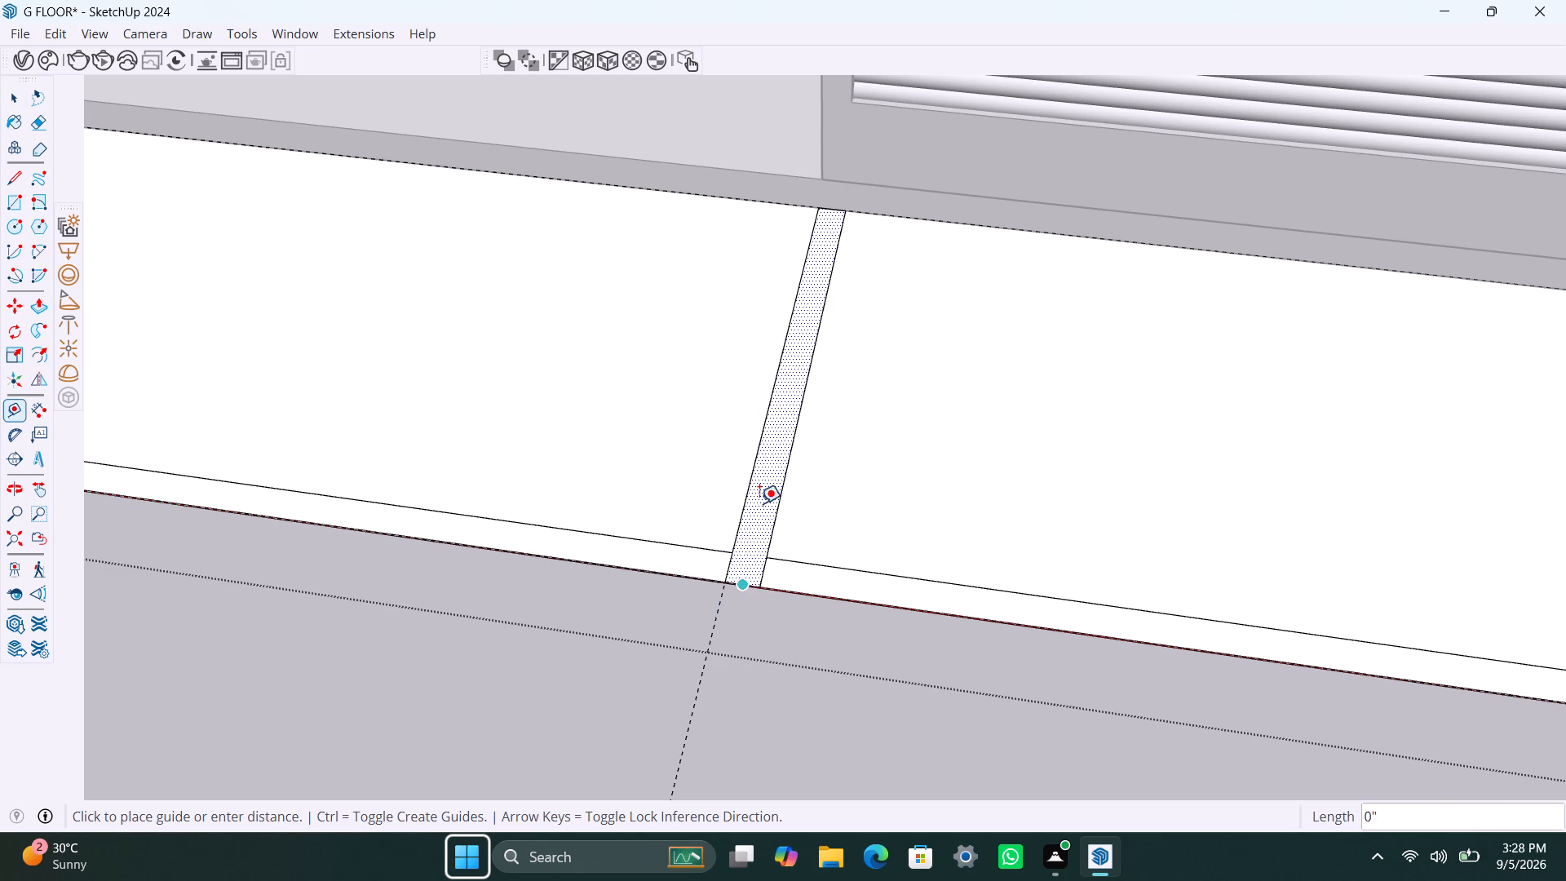
{"action": "type", "text": "3'"}
{"action": "key", "text": "Return"}
{"action": "key", "text": "space"}
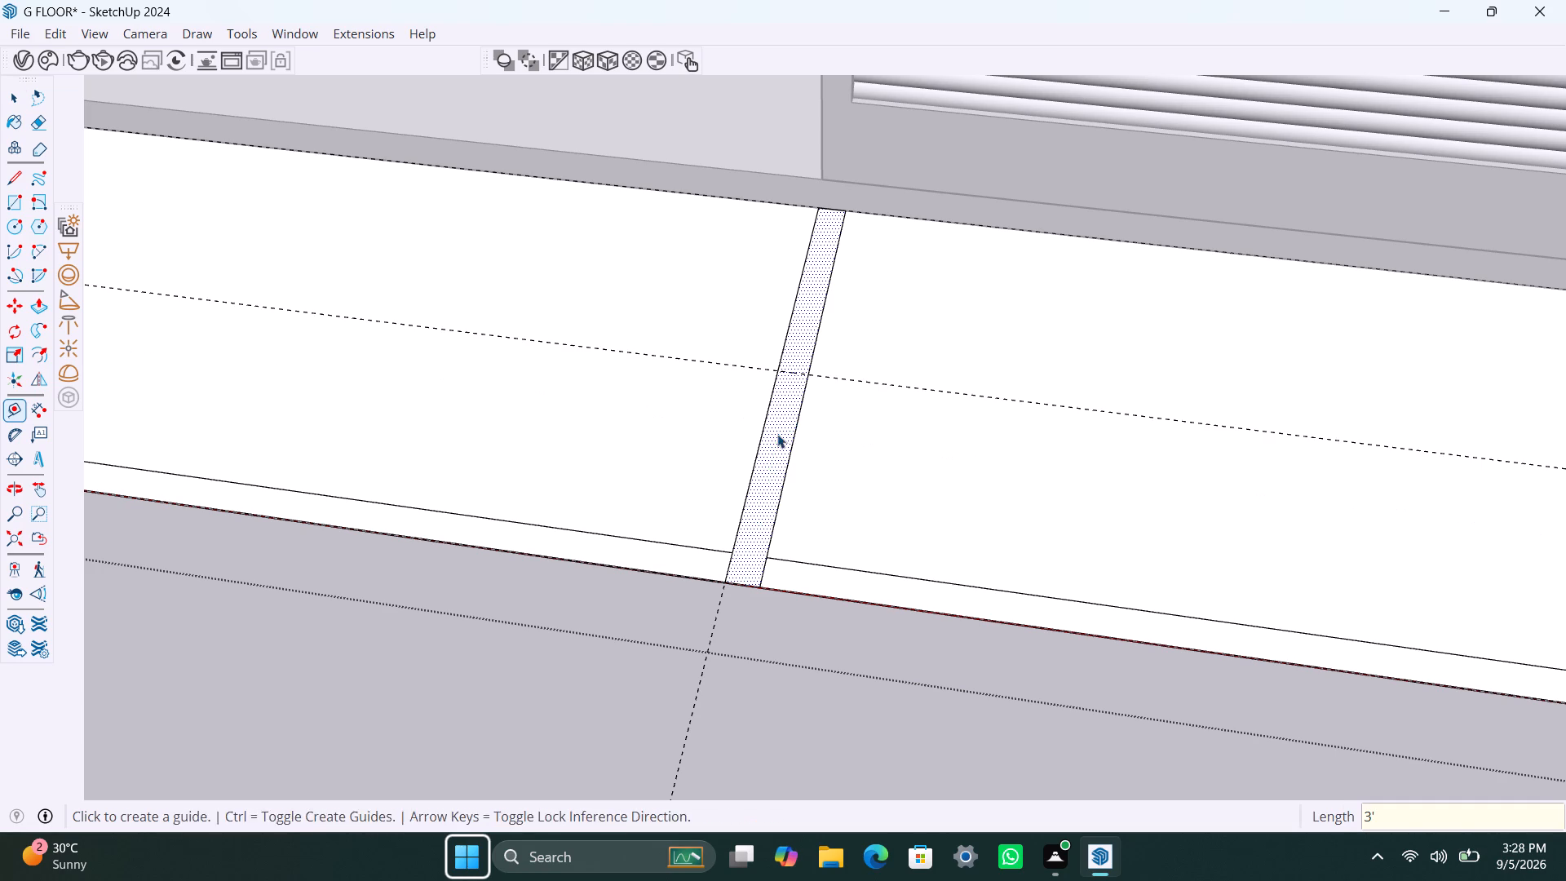
Draw a line across the divider strip along the 3' guide, splitting its outer front portion from the rest.
{"action": "key", "text": "l"}
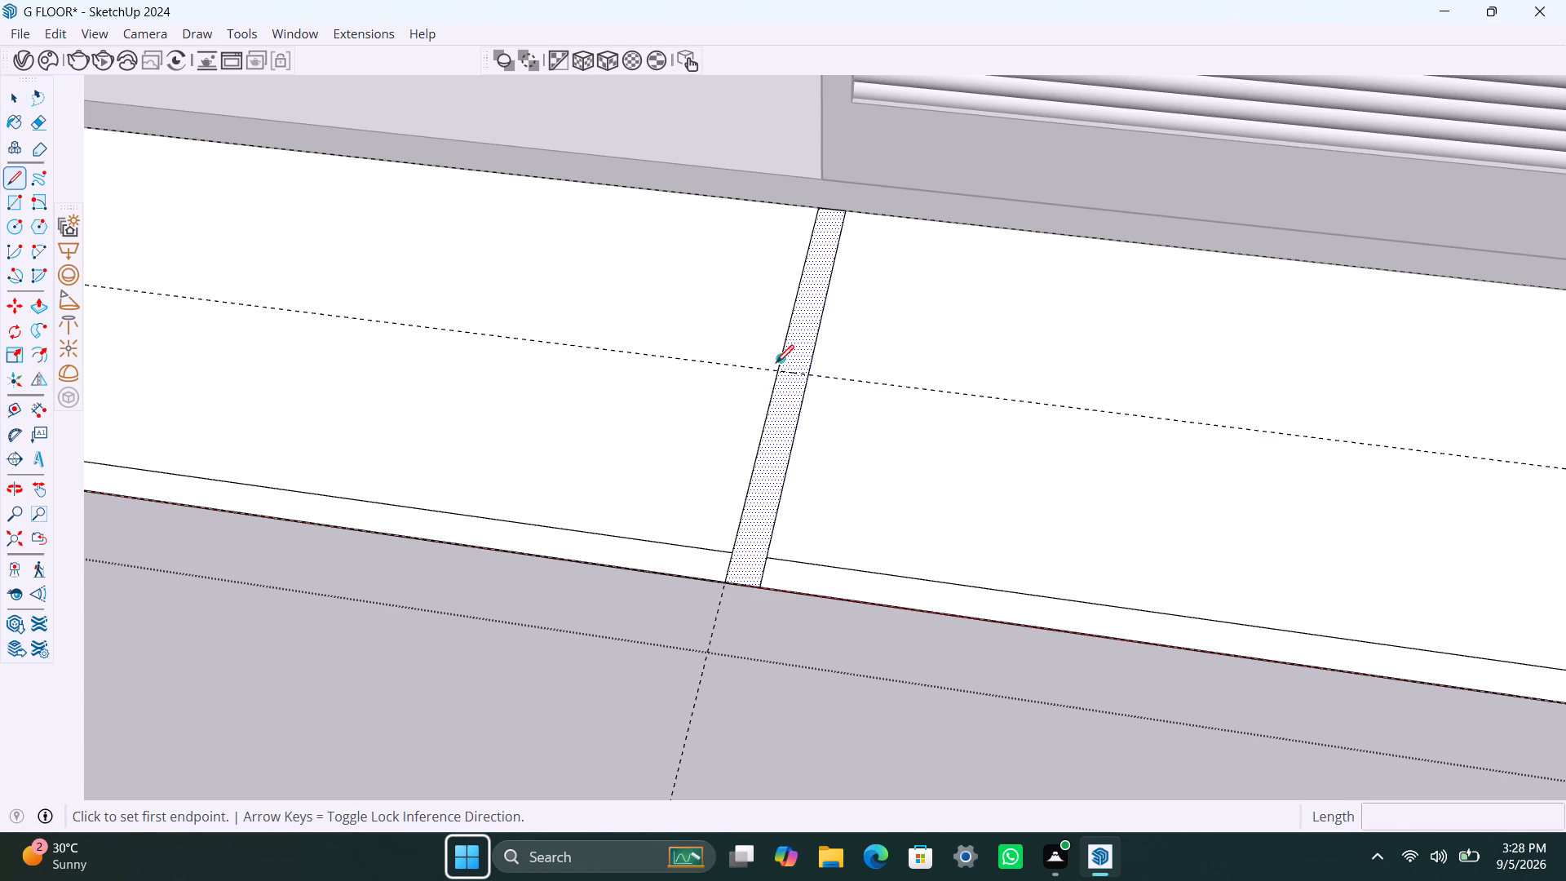
{"action": "left_click", "coordinate": [777, 365]}
{"action": "left_click", "coordinate": [812, 374]}
Push/Pull the outer front portion of the divider strip up 7'.
{"action": "key", "text": "space"}
{"action": "left_click", "coordinate": [781, 434]}
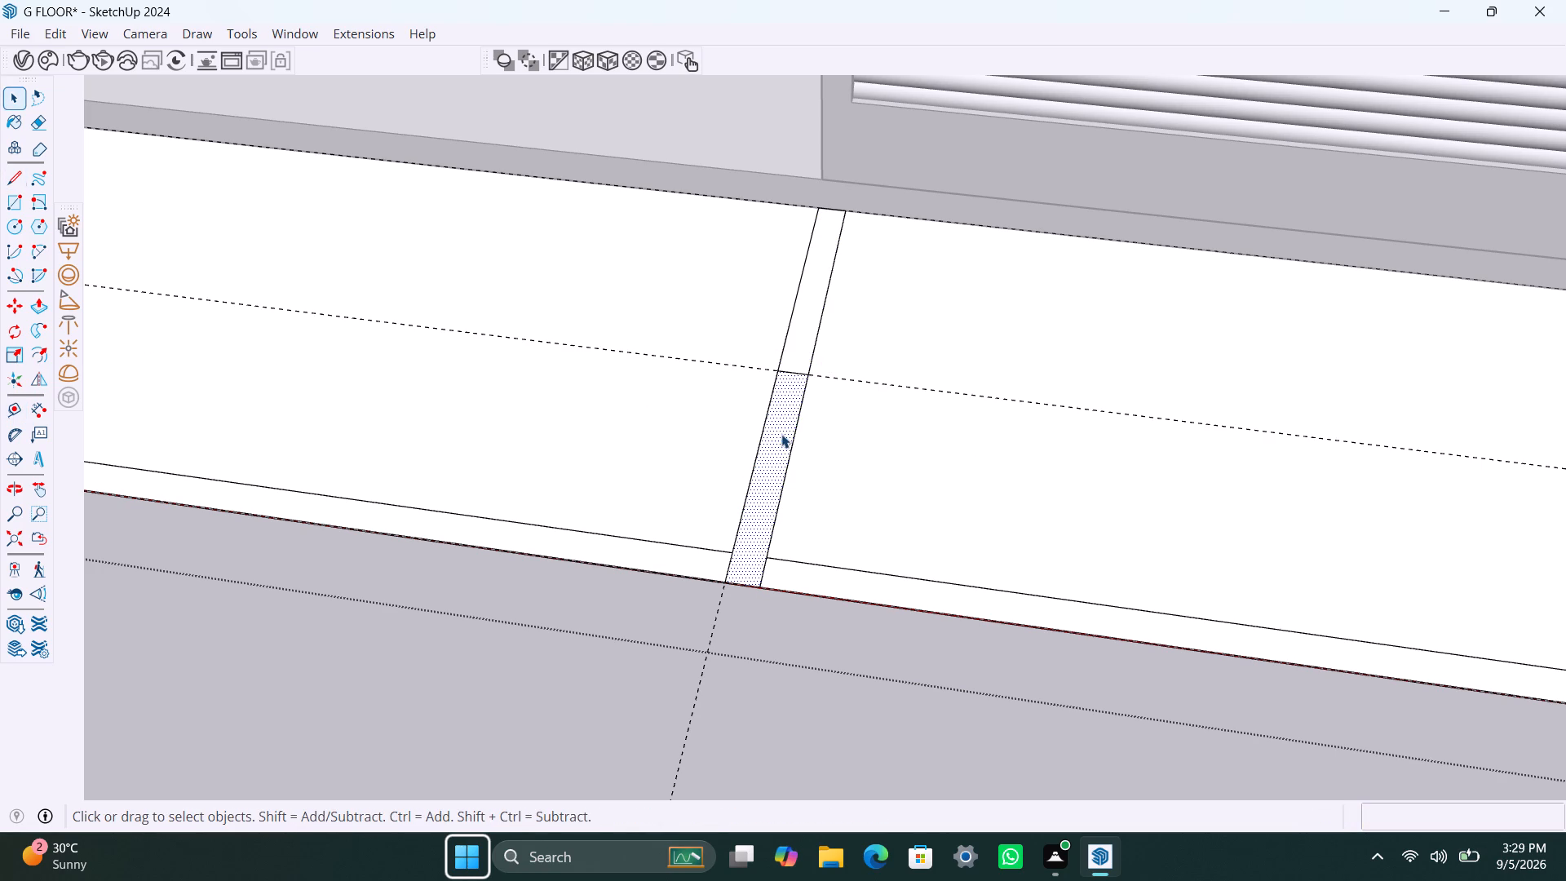
{"action": "key", "text": "p"}
{"action": "left_click", "coordinate": [776, 434]}
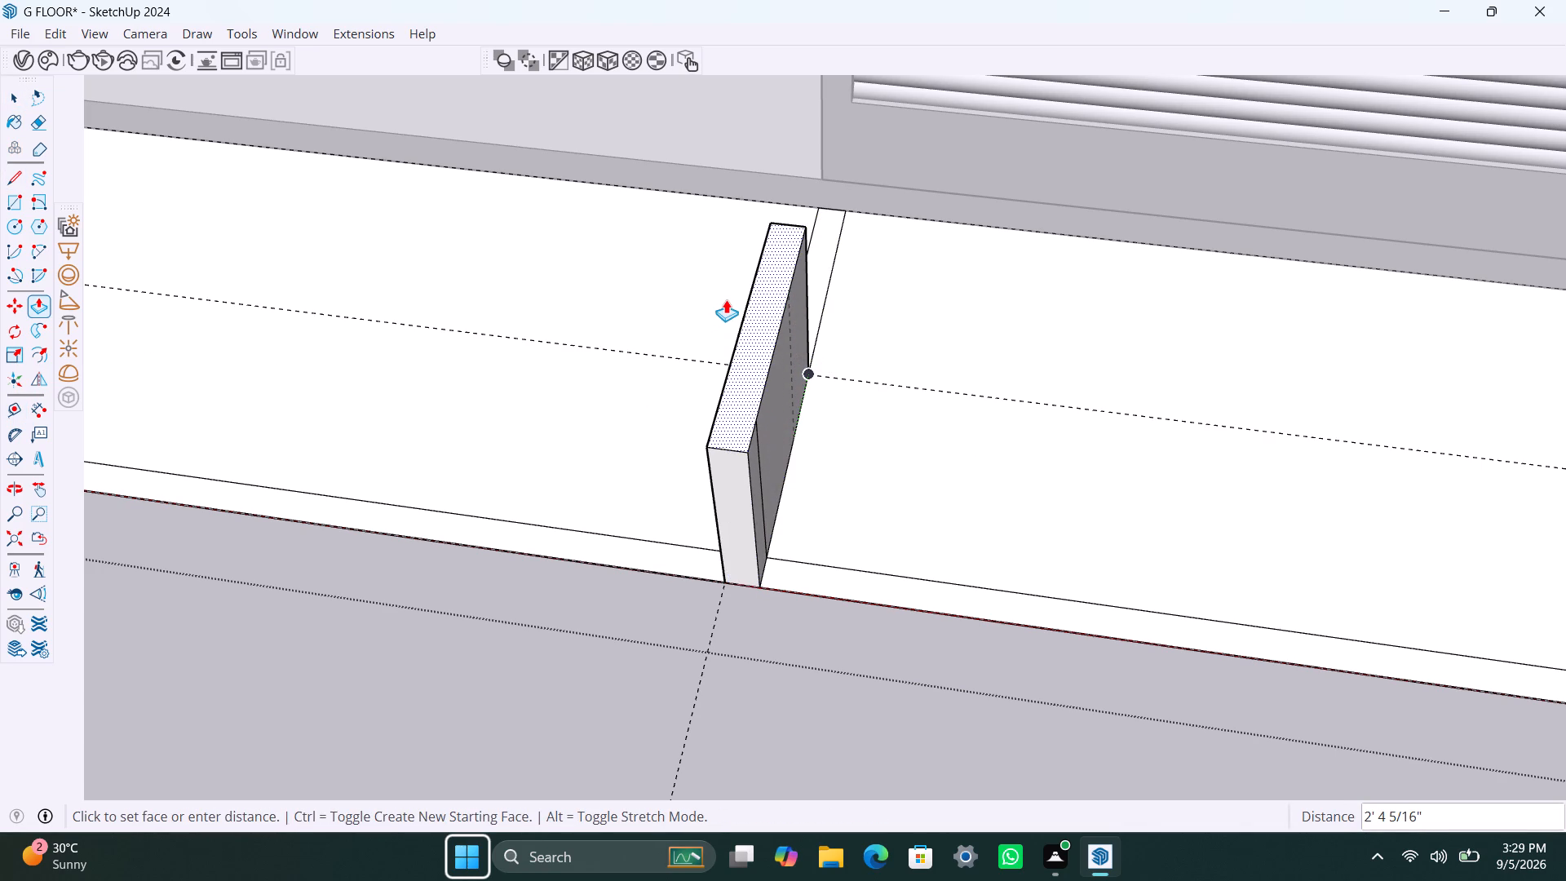
{"action": "type", "text": "7'"}
{"action": "key", "text": "Return"}
{"action": "key", "text": "space"}
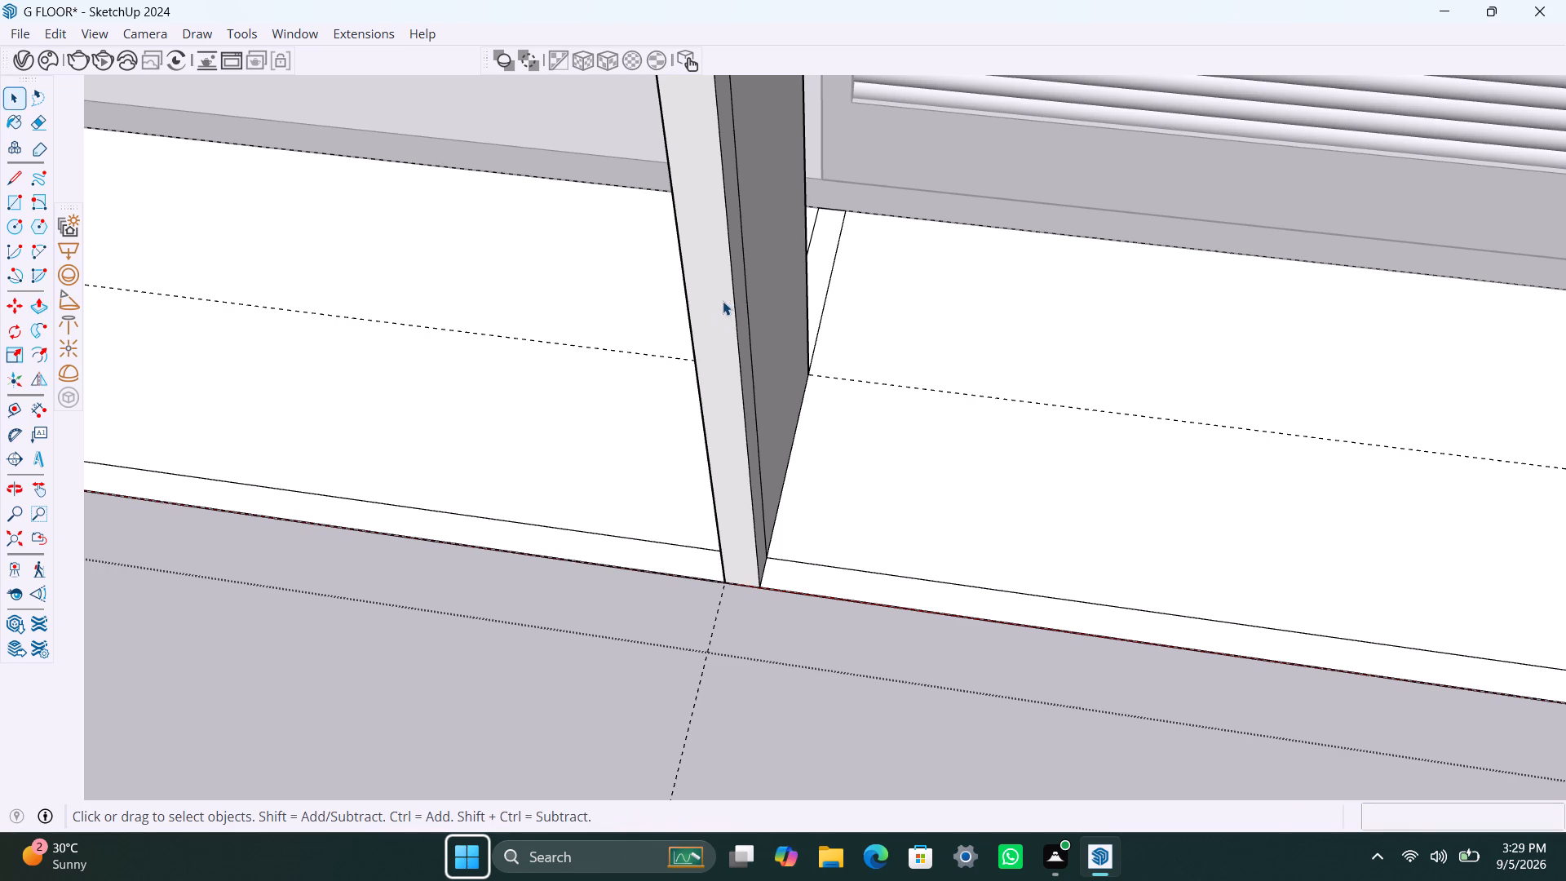
Push/Pull the narrow porch-side face at the divider wall's outer end about 4' 9" along the front edge, and leave the wall group.
{"action": "scroll", "coordinate": [759, 422], "scroll_direction": "down", "scroll_amount": 11}
{"action": "middle_click_drag", "start_coordinate": [742, 442], "coordinate": [284, 307]}
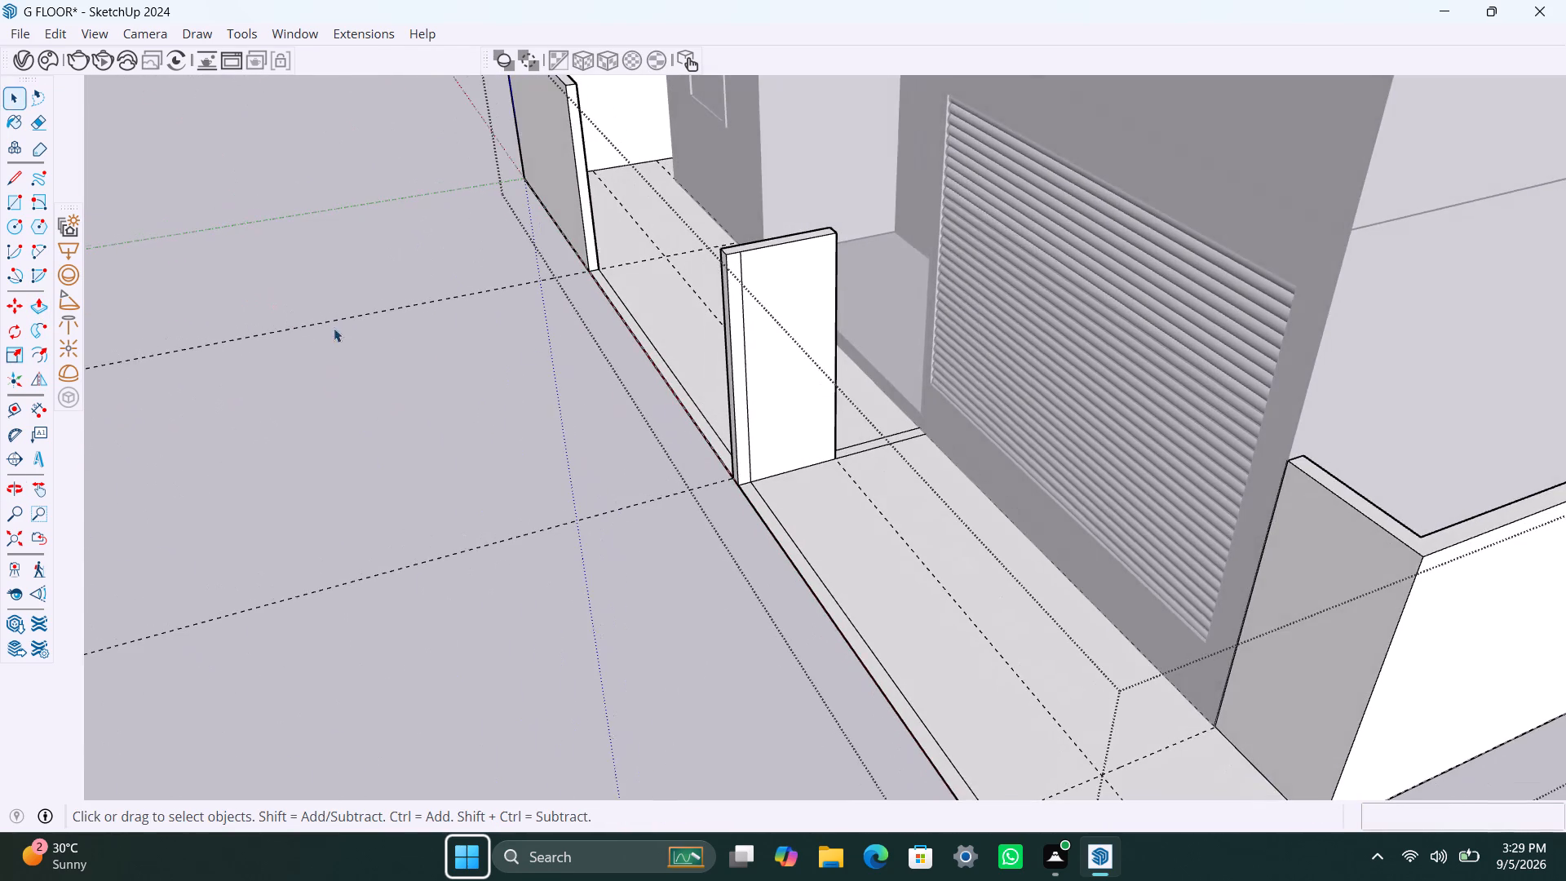
{"action": "scroll", "coordinate": [693, 401], "scroll_direction": "up", "scroll_amount": 5}
{"action": "scroll", "coordinate": [738, 437], "scroll_direction": "down", "scroll_amount": 13}
{"action": "middle_click_drag", "start_coordinate": [684, 573], "coordinate": [799, 609]}
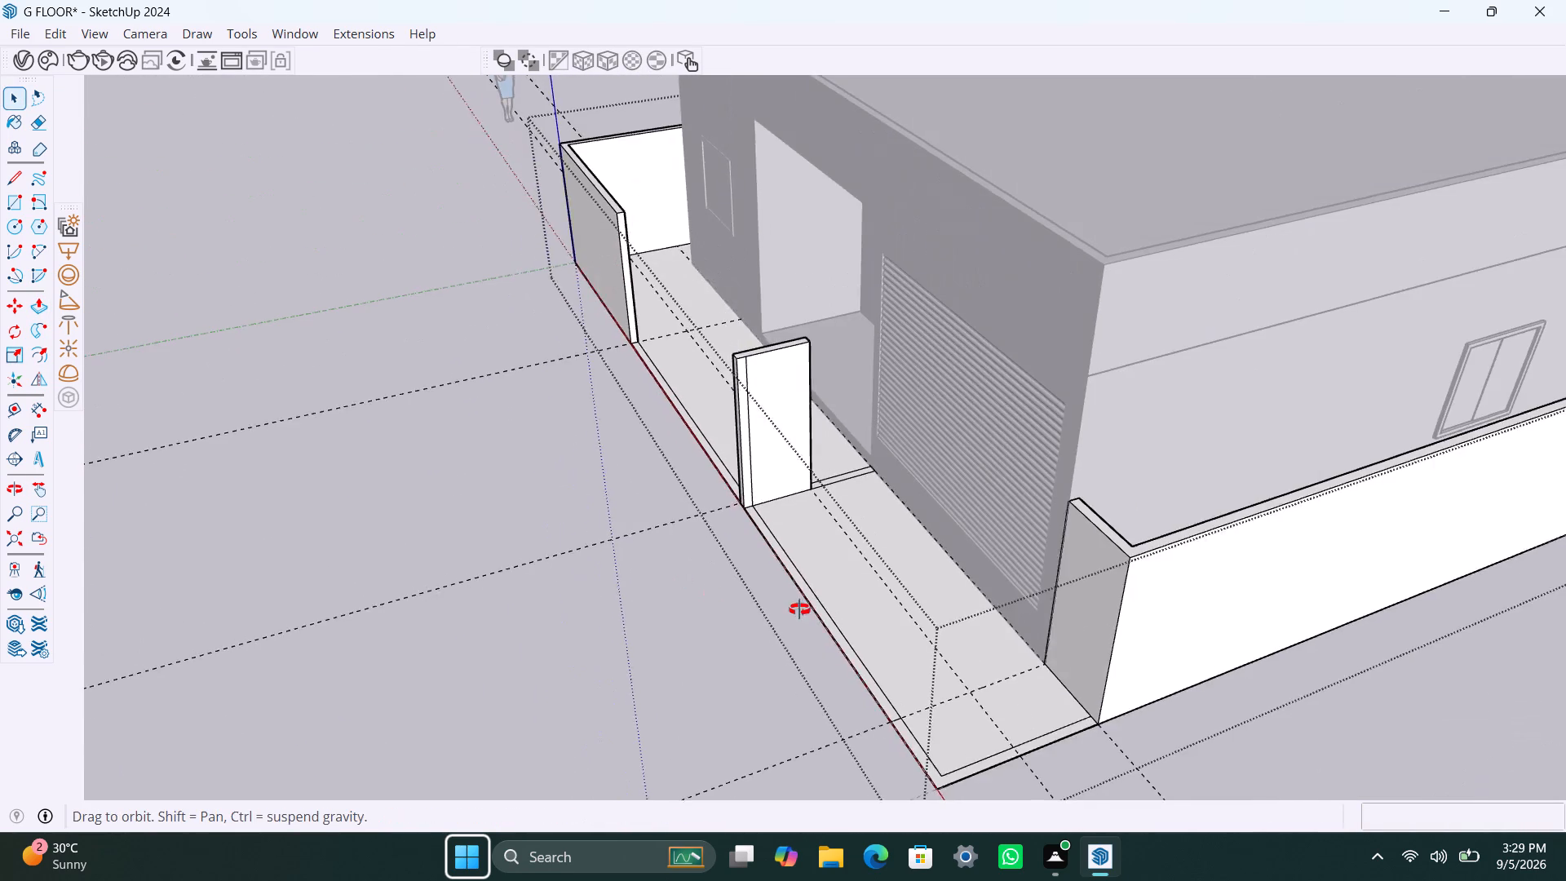
{"action": "middle_click_drag", "start_coordinate": [799, 609], "coordinate": [1109, 612]}
{"action": "scroll", "coordinate": [997, 573], "scroll_direction": "down", "scroll_amount": 4}
{"action": "scroll", "coordinate": [832, 598], "scroll_direction": "down", "scroll_amount": 4}
{"action": "middle_click_drag", "start_coordinate": [798, 622], "coordinate": [1293, 649]}
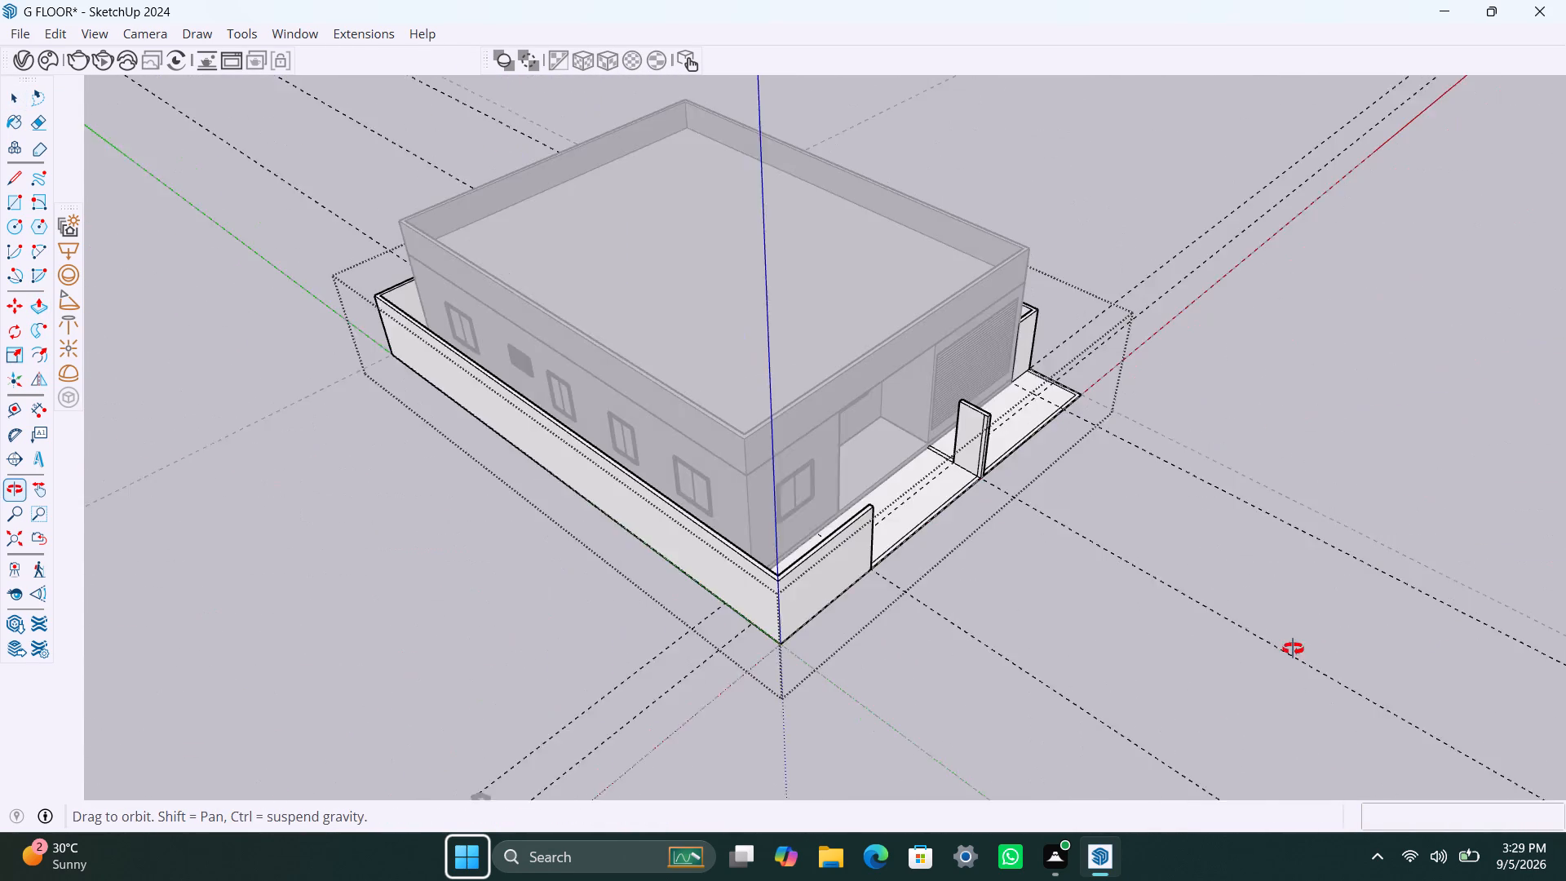
{"action": "middle_click_drag", "start_coordinate": [1293, 649], "coordinate": [1293, 654]}
{"action": "scroll", "coordinate": [967, 487], "scroll_direction": "up", "scroll_amount": 7}
{"action": "scroll", "coordinate": [991, 423], "scroll_direction": "up", "scroll_amount": 4}
{"action": "left_click", "coordinate": [1004, 379]}
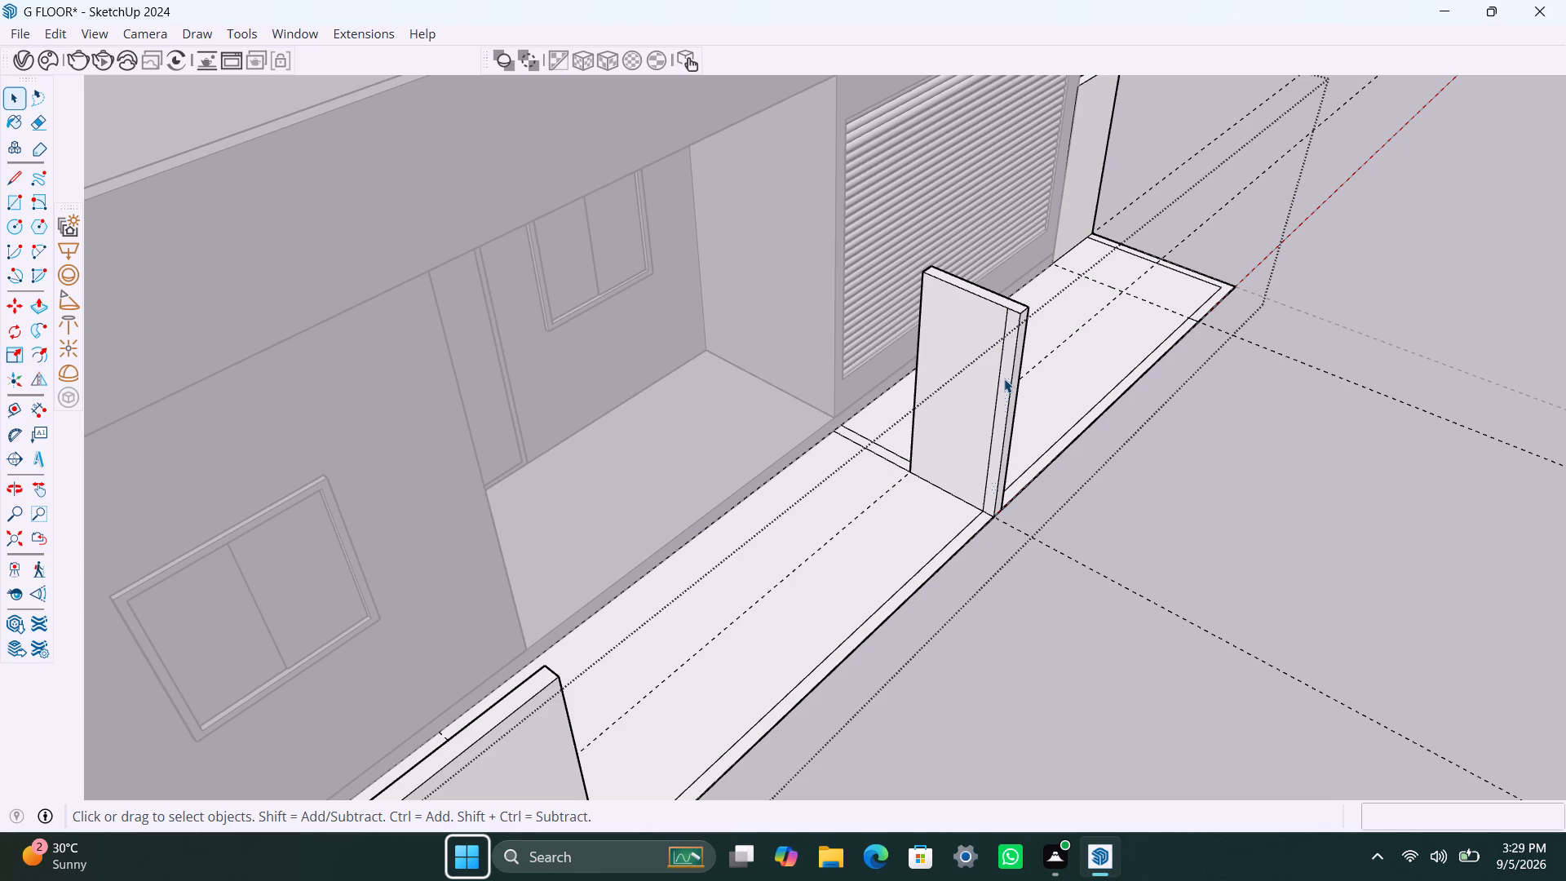
{"action": "key", "text": "p"}
{"action": "left_click", "coordinate": [1004, 379]}
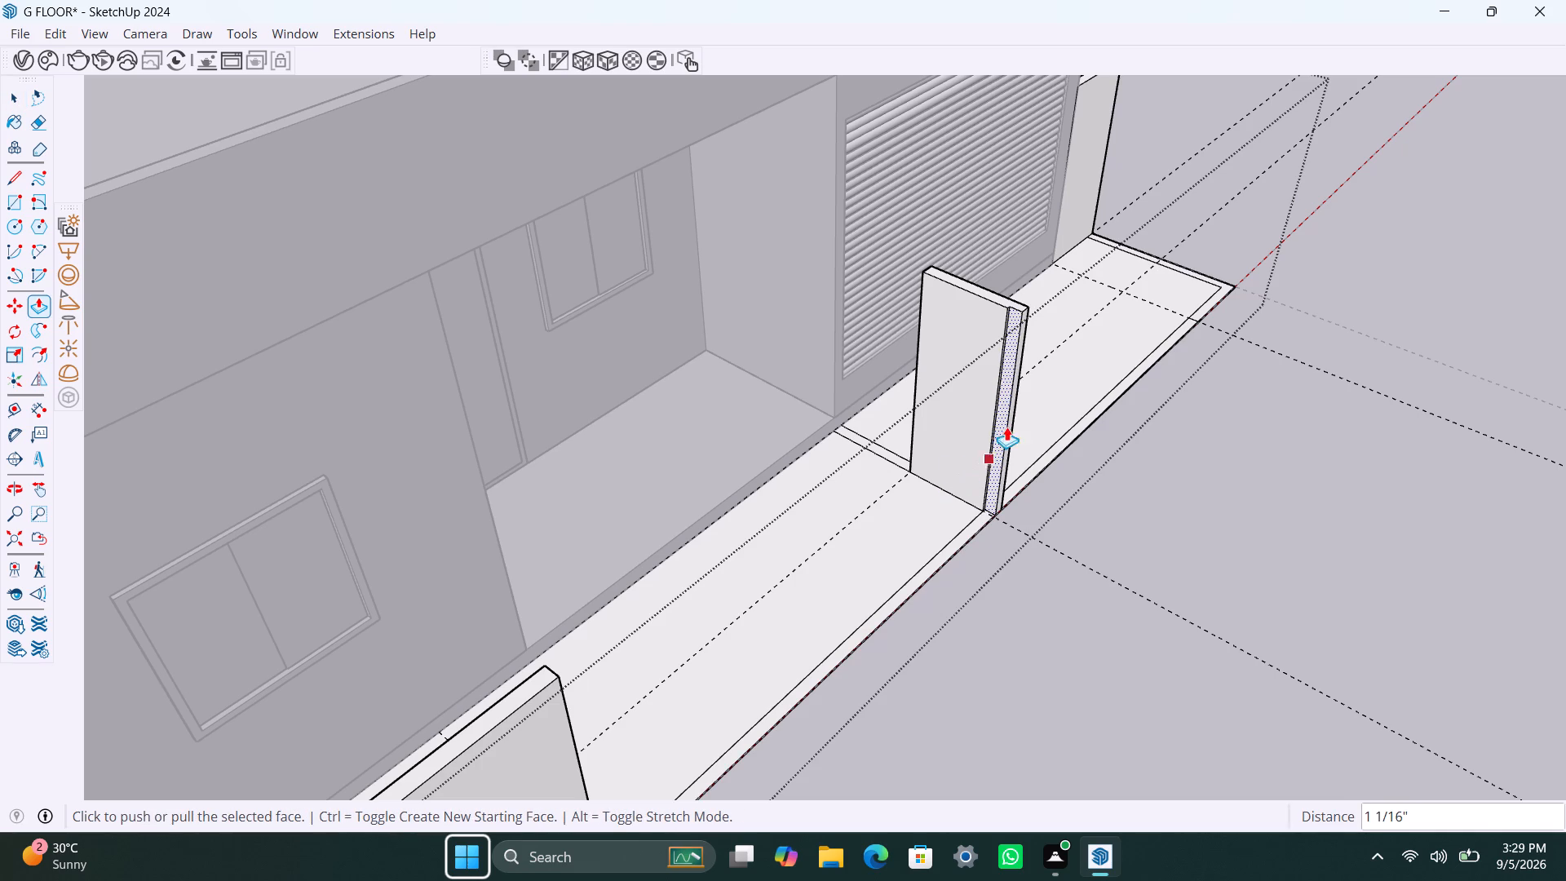
{"action": "key", "text": "ctrl+z"}
{"action": "left_click", "coordinate": [1002, 391]}
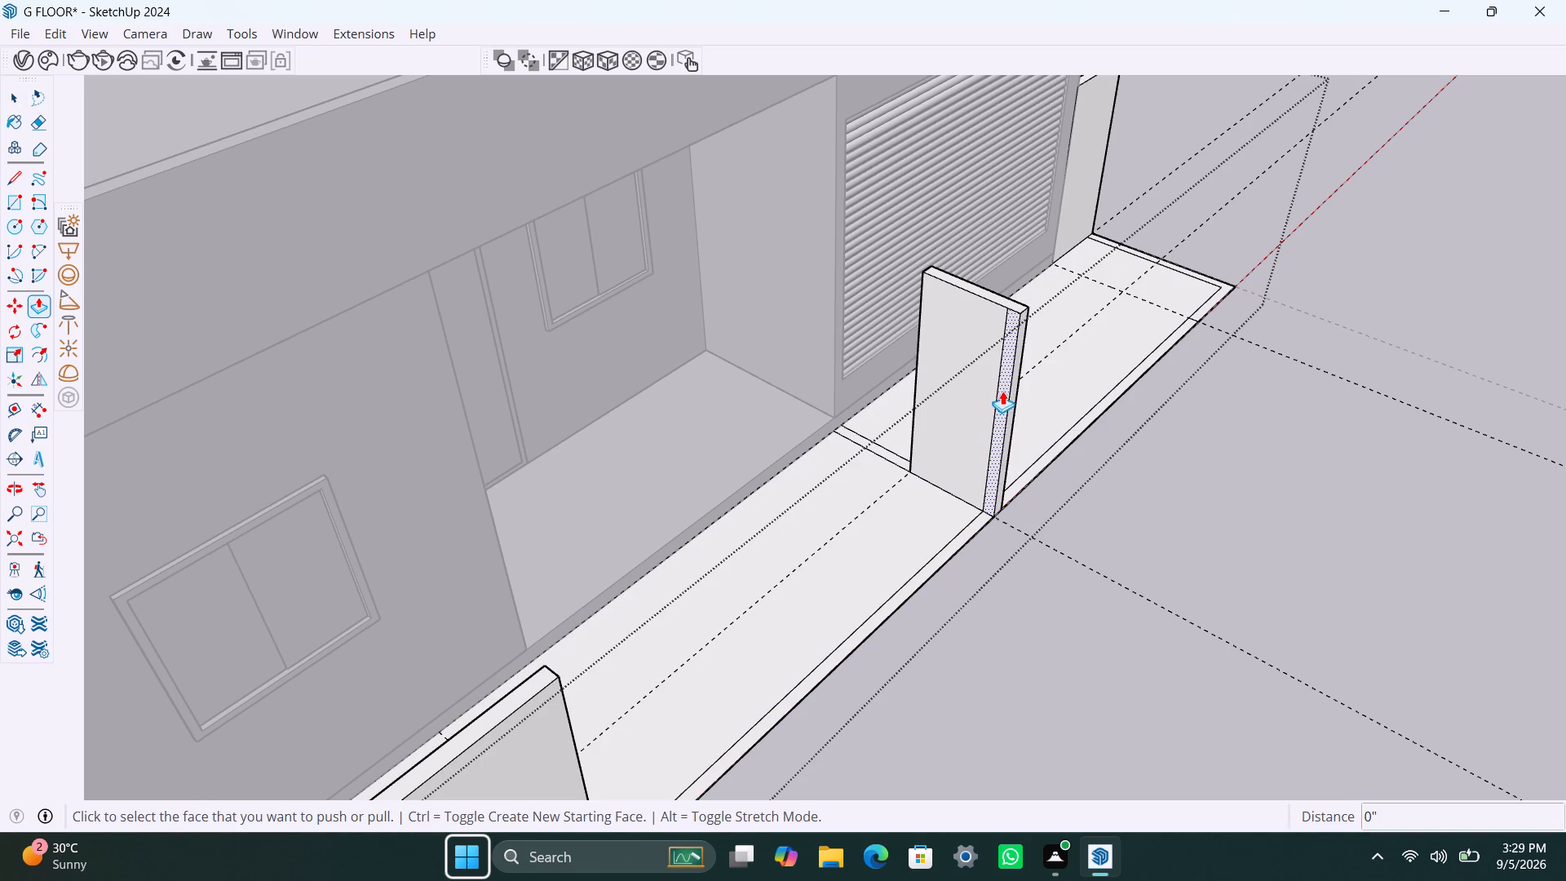
{"action": "scroll", "coordinate": [927, 507], "scroll_direction": "down", "scroll_amount": 4}
{"action": "middle_click_drag", "start_coordinate": [924, 531], "coordinate": [750, 586]}
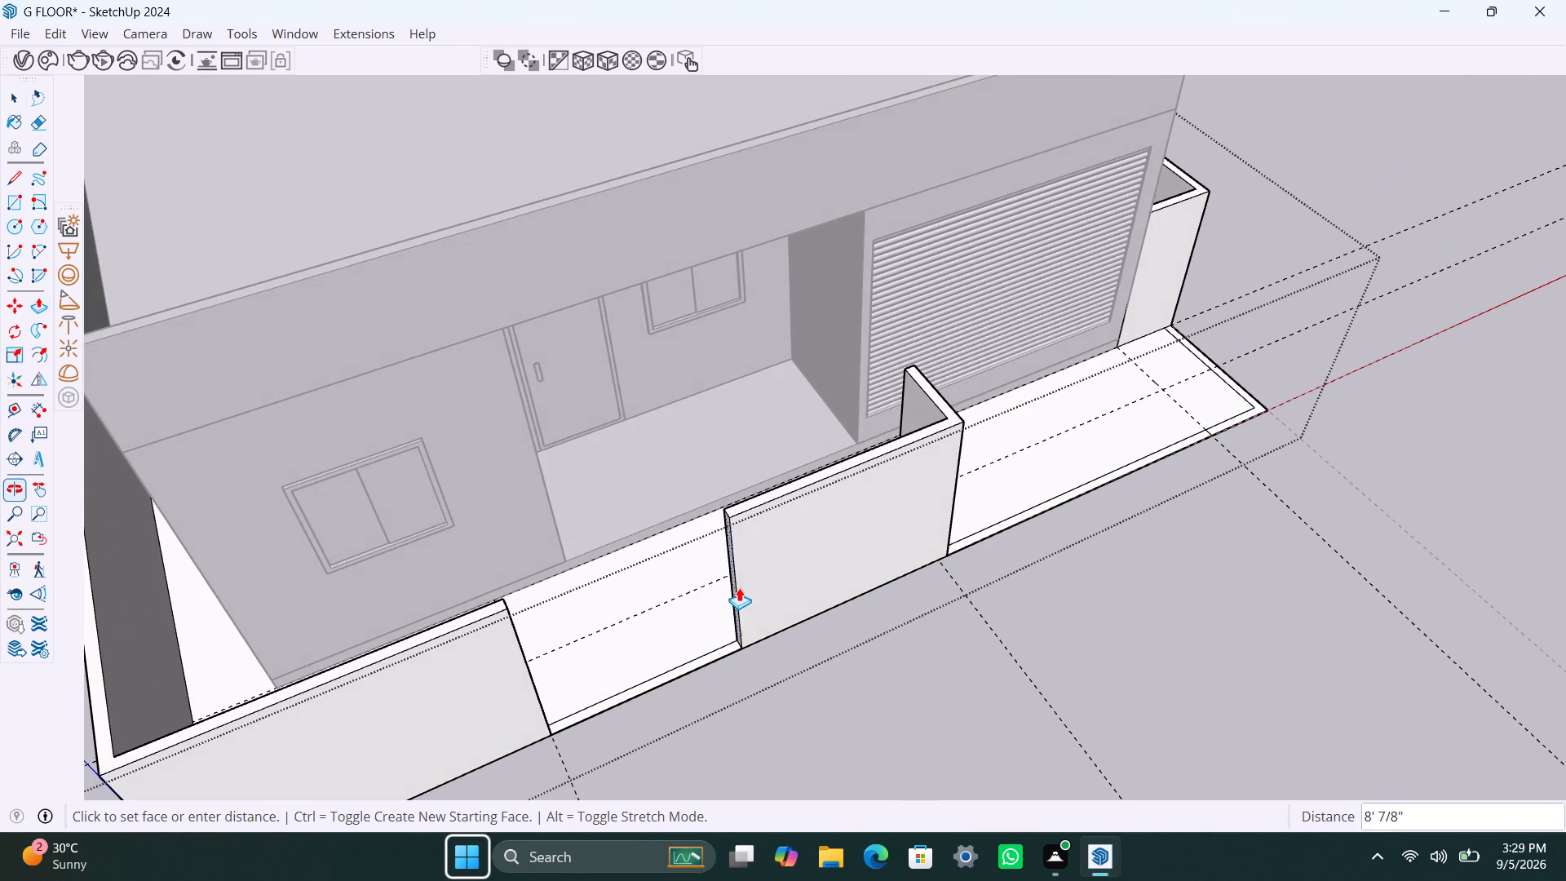
{"action": "scroll", "coordinate": [830, 585], "scroll_direction": "down", "scroll_amount": 2}
{"action": "middle_click_drag", "start_coordinate": [834, 588], "coordinate": [633, 544]}
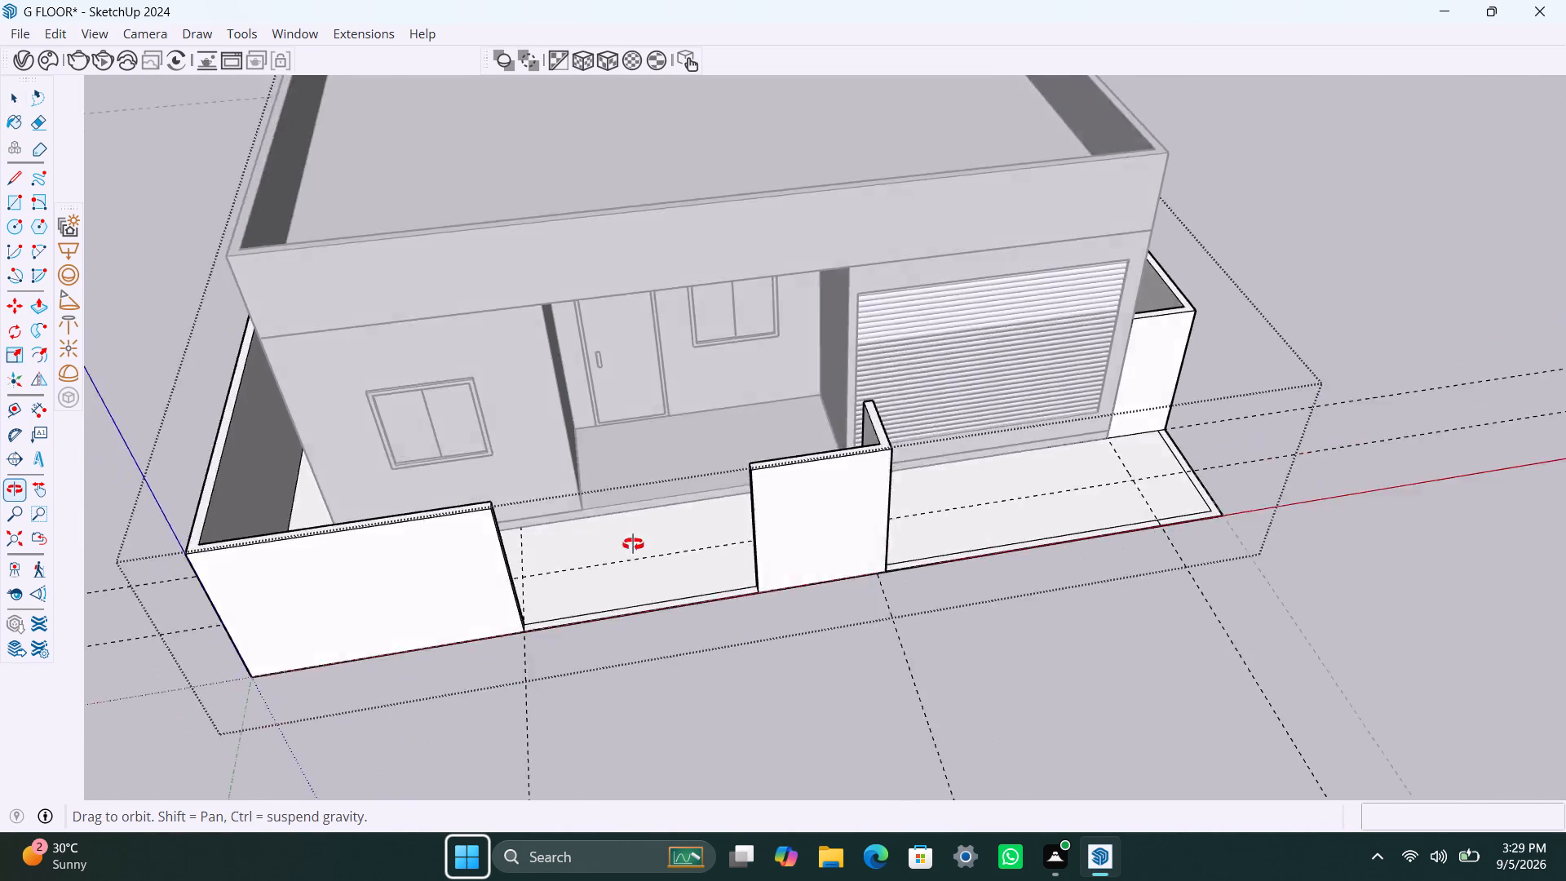
{"action": "middle_click_drag", "start_coordinate": [633, 544], "coordinate": [632, 544]}
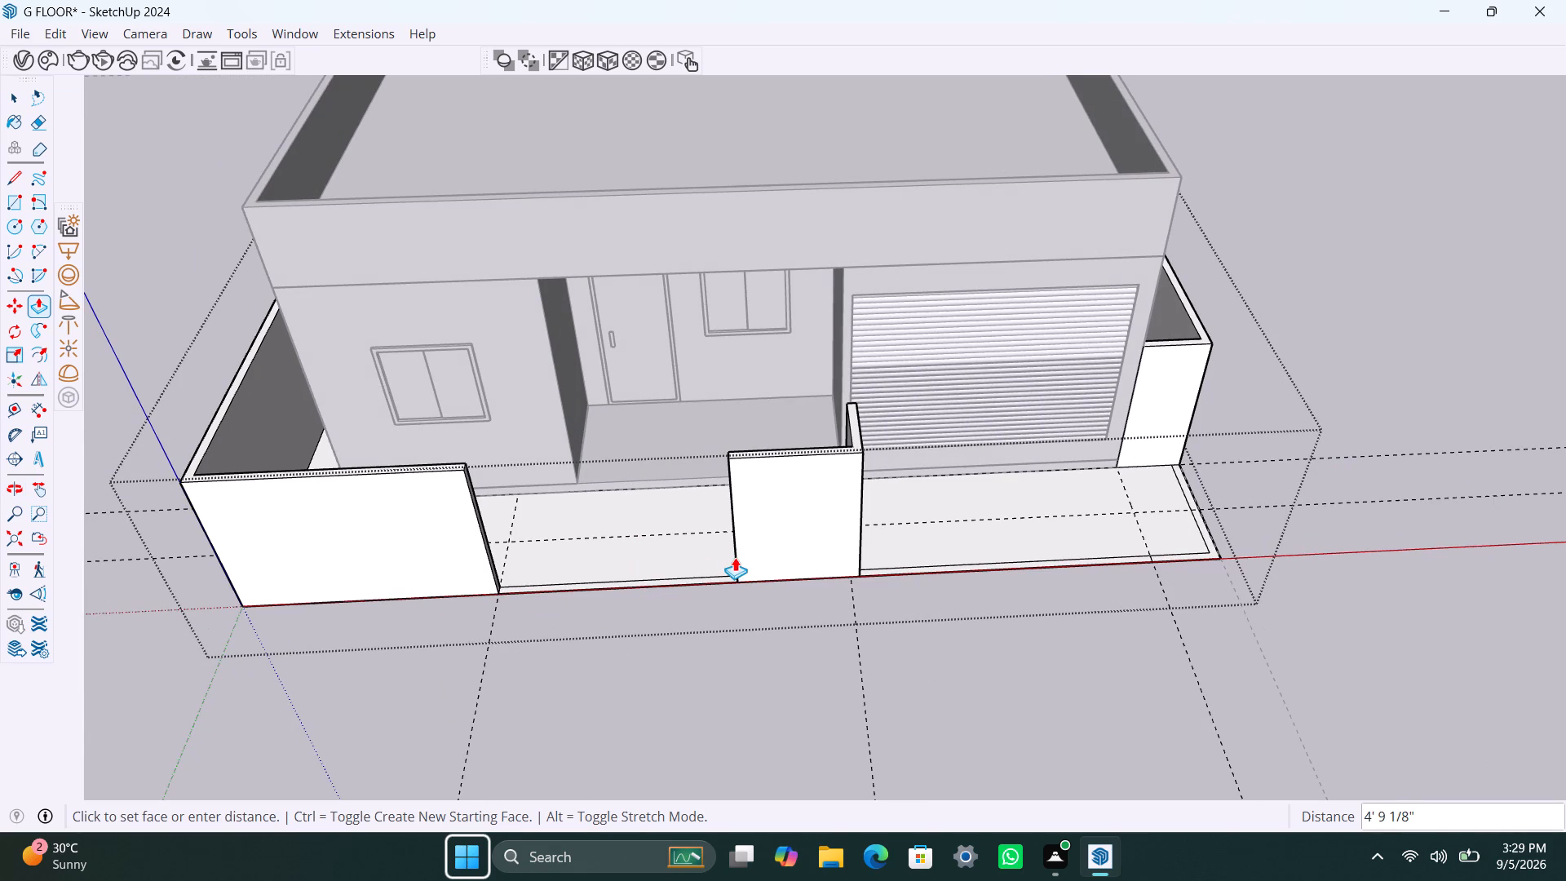
{"action": "left_click", "coordinate": [735, 557]}
{"action": "key", "text": "space"}
{"action": "left_click", "coordinate": [677, 665]}
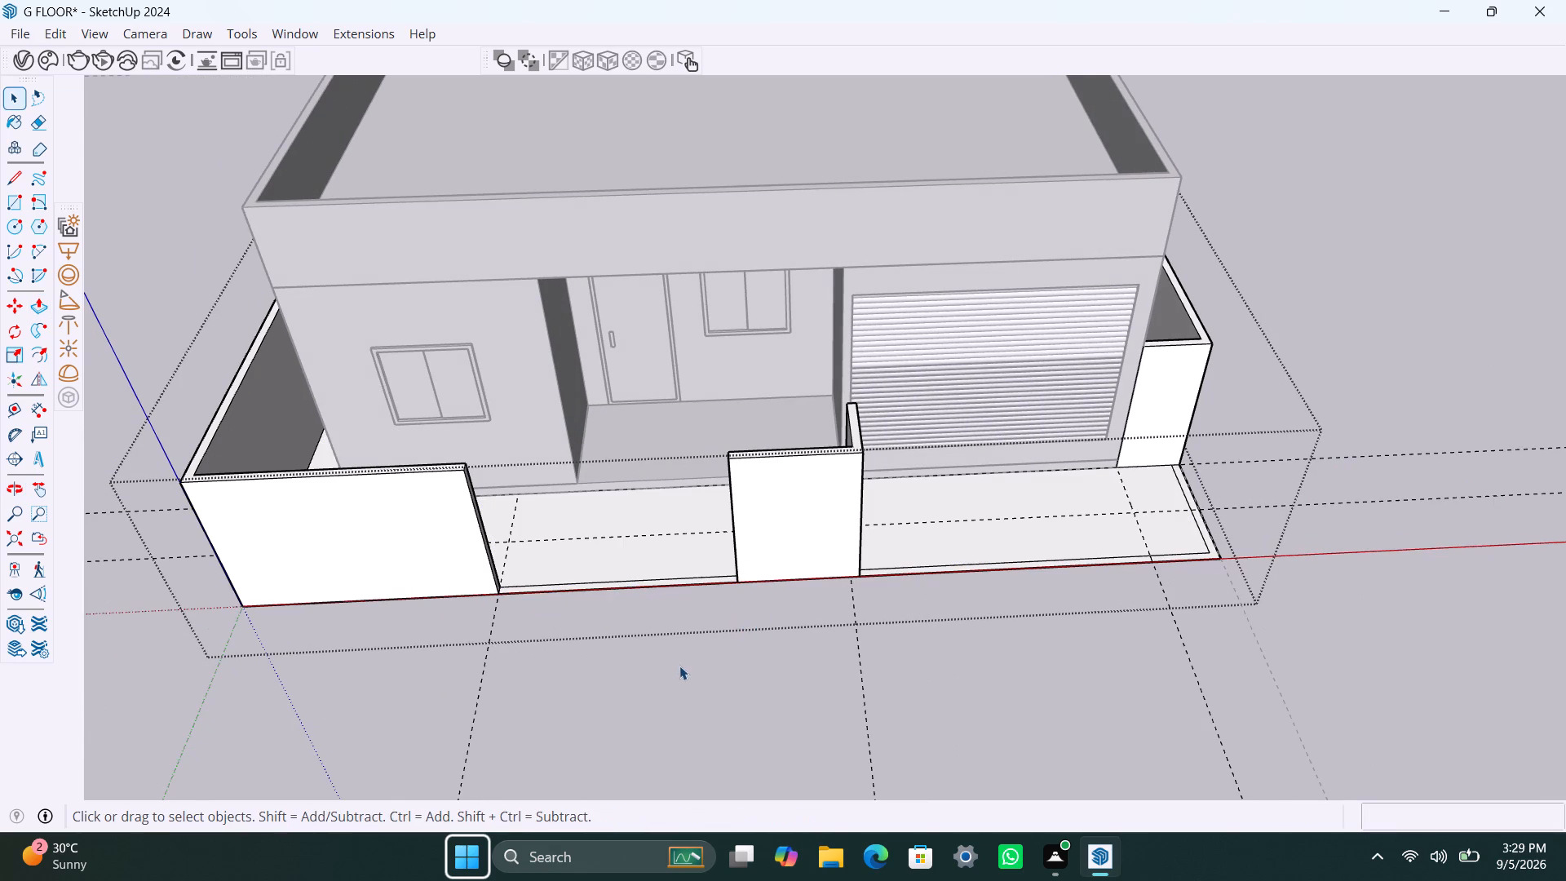
Examine the front compound wall, divider and garage frontage from several angles.
{"action": "scroll", "coordinate": [652, 641], "scroll_direction": "down", "scroll_amount": 5}
{"action": "scroll", "coordinate": [794, 649], "scroll_direction": "down", "scroll_amount": 3}
{"action": "middle_click_drag", "start_coordinate": [719, 663], "coordinate": [794, 706], "text": "shift"}
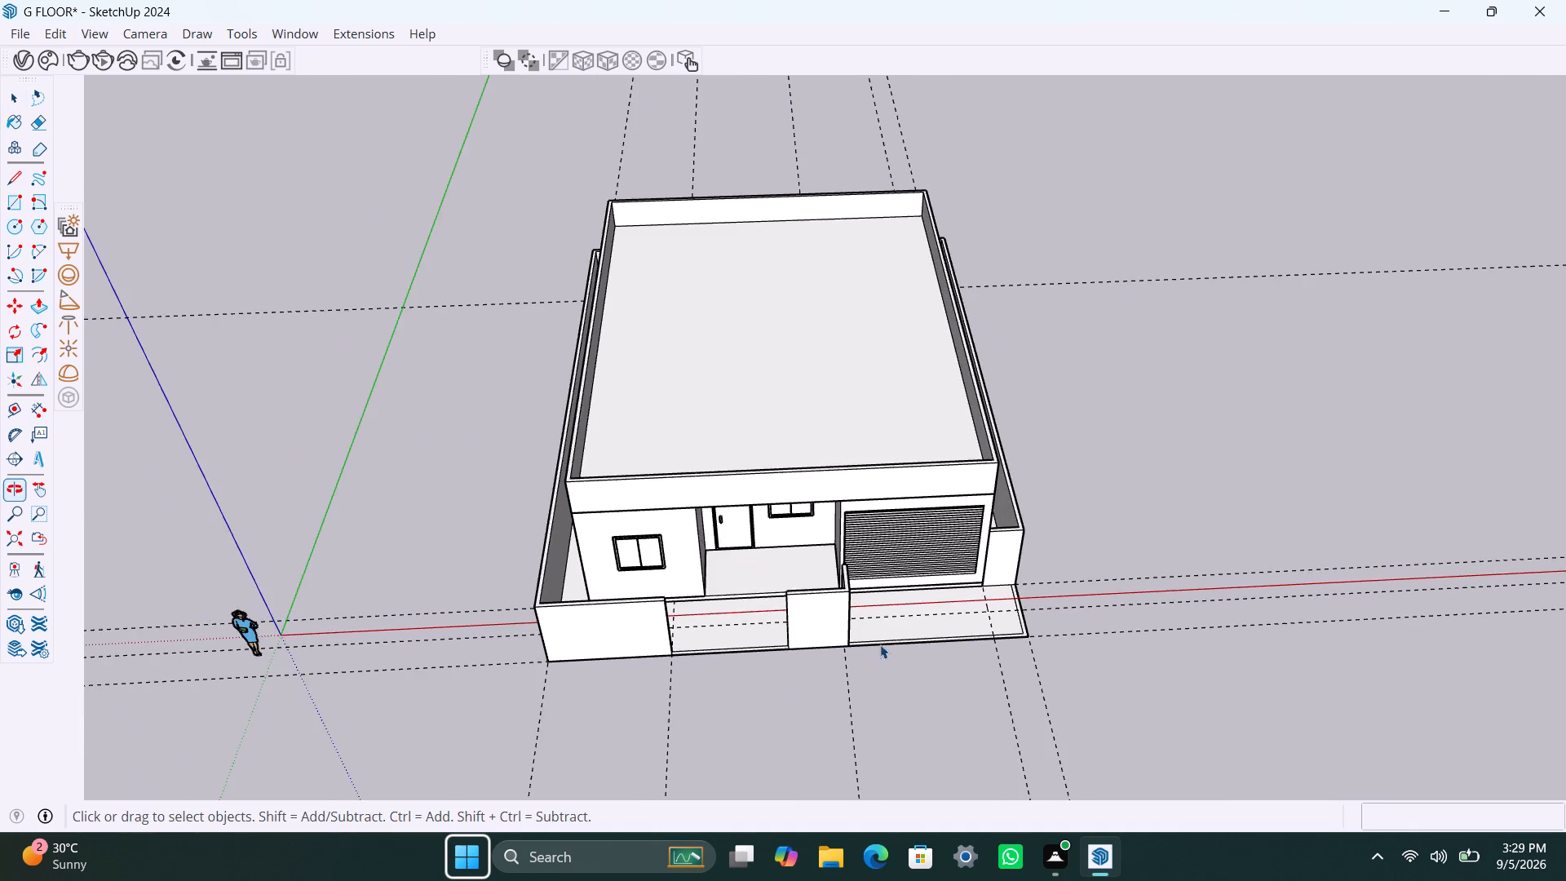
{"action": "scroll", "coordinate": [880, 644], "scroll_direction": "up", "scroll_amount": 4}
{"action": "middle_click_drag", "start_coordinate": [905, 637], "coordinate": [394, 540]}
{"action": "scroll", "coordinate": [639, 522], "scroll_direction": "up", "scroll_amount": 3}
{"action": "scroll", "coordinate": [738, 558], "scroll_direction": "up", "scroll_amount": 5}
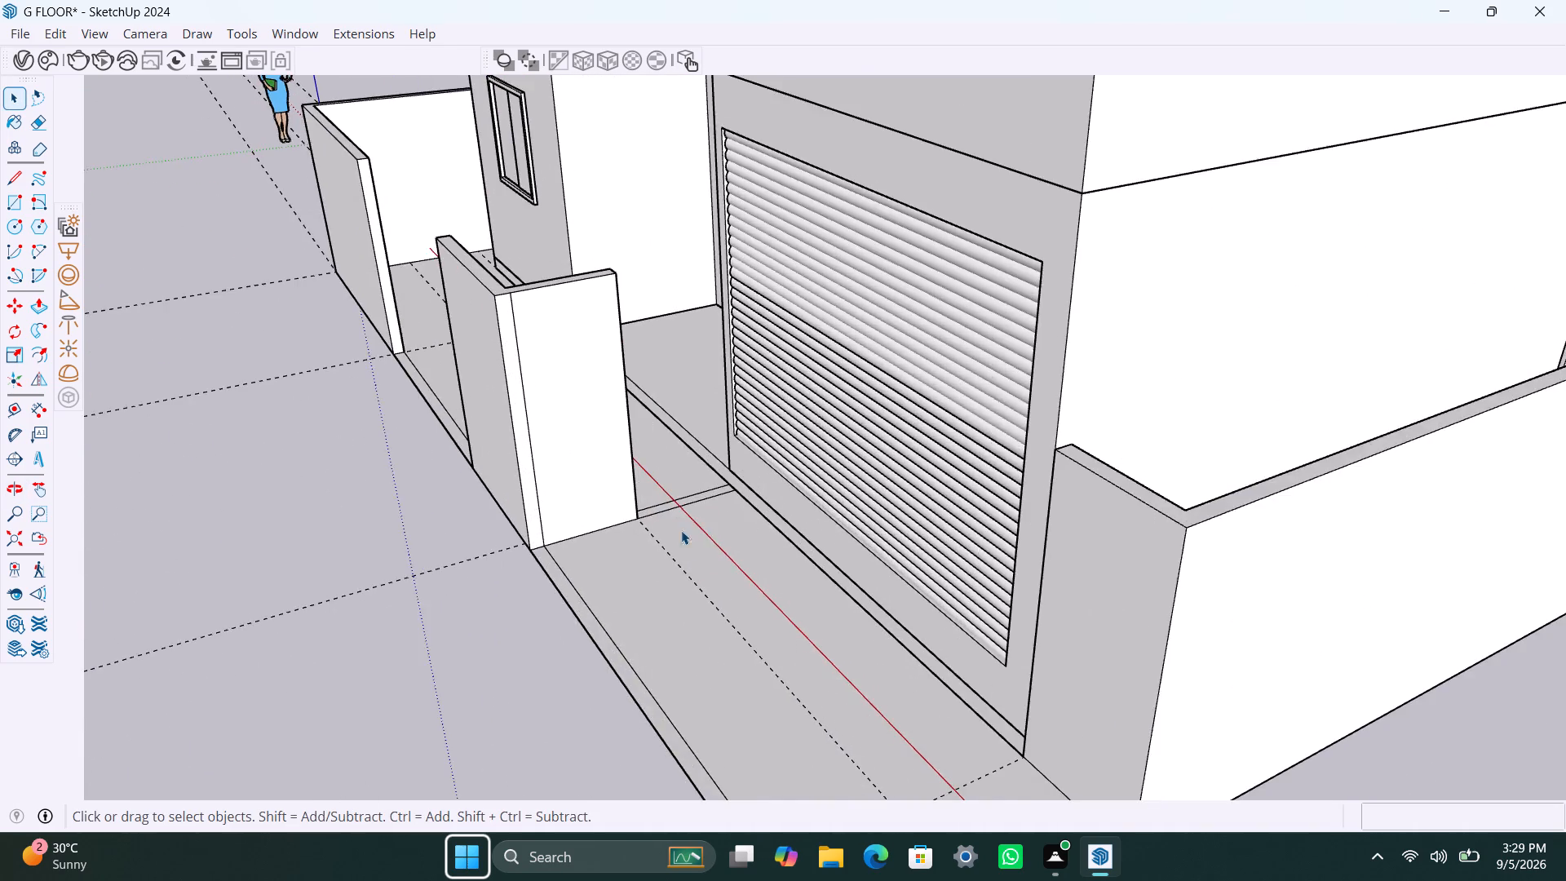
{"action": "scroll", "coordinate": [679, 539], "scroll_direction": "down", "scroll_amount": 13}
{"action": "middle_click_drag", "start_coordinate": [551, 637], "coordinate": [1053, 658]}
{"action": "scroll", "coordinate": [822, 670], "scroll_direction": "down", "scroll_amount": 4}
{"action": "middle_click_drag", "start_coordinate": [809, 689], "coordinate": [864, 693]}
Save the model.
{"action": "key", "text": "ctrl+s"}
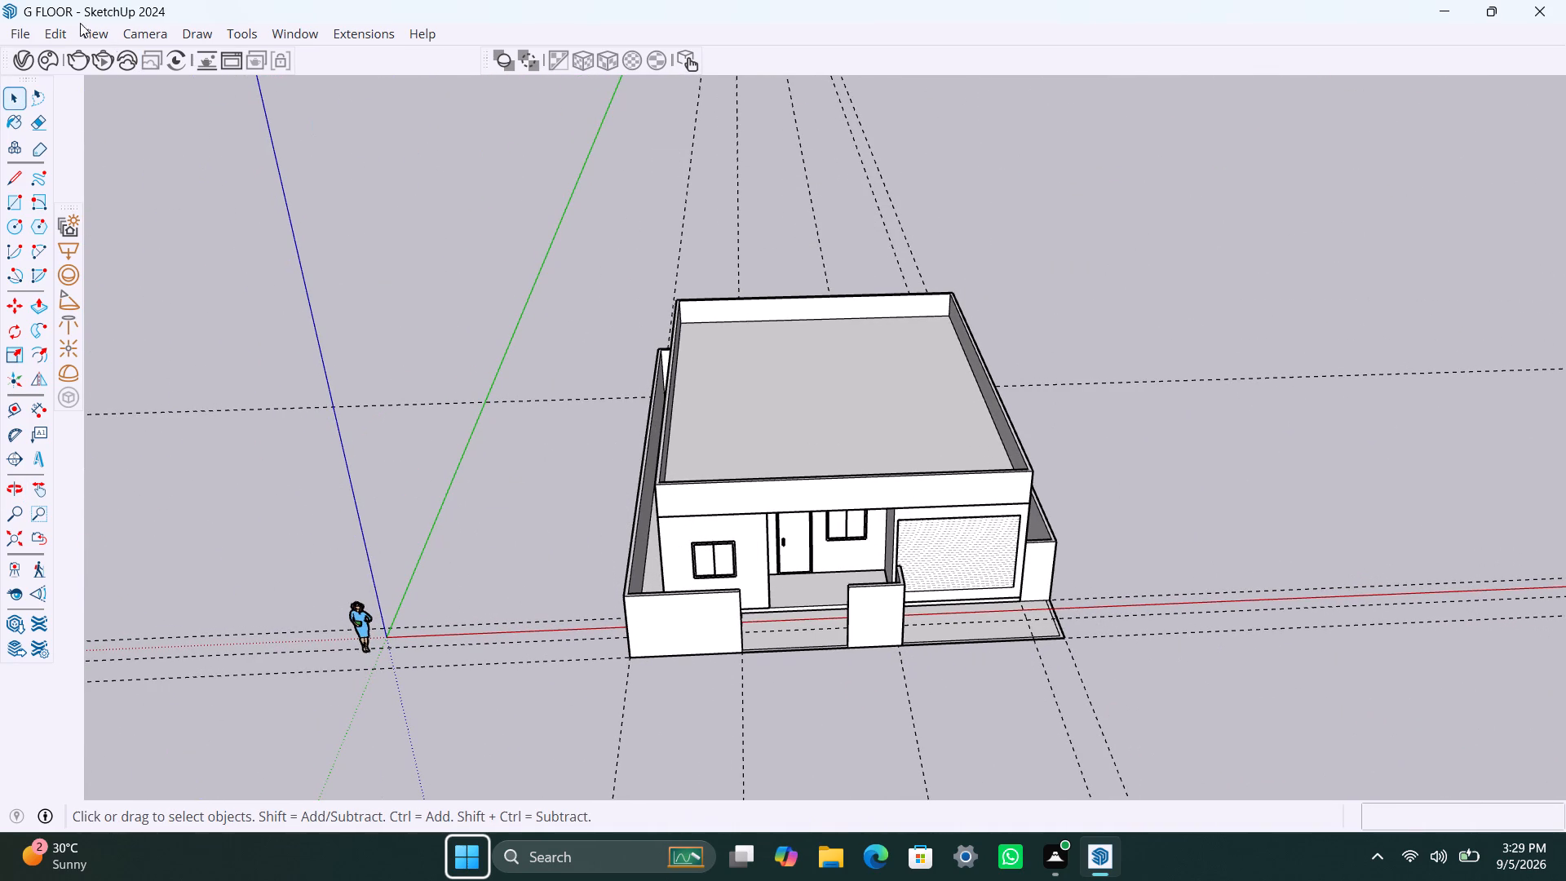
Delete all guides from the model.
{"action": "left_click", "coordinate": [63, 25]}
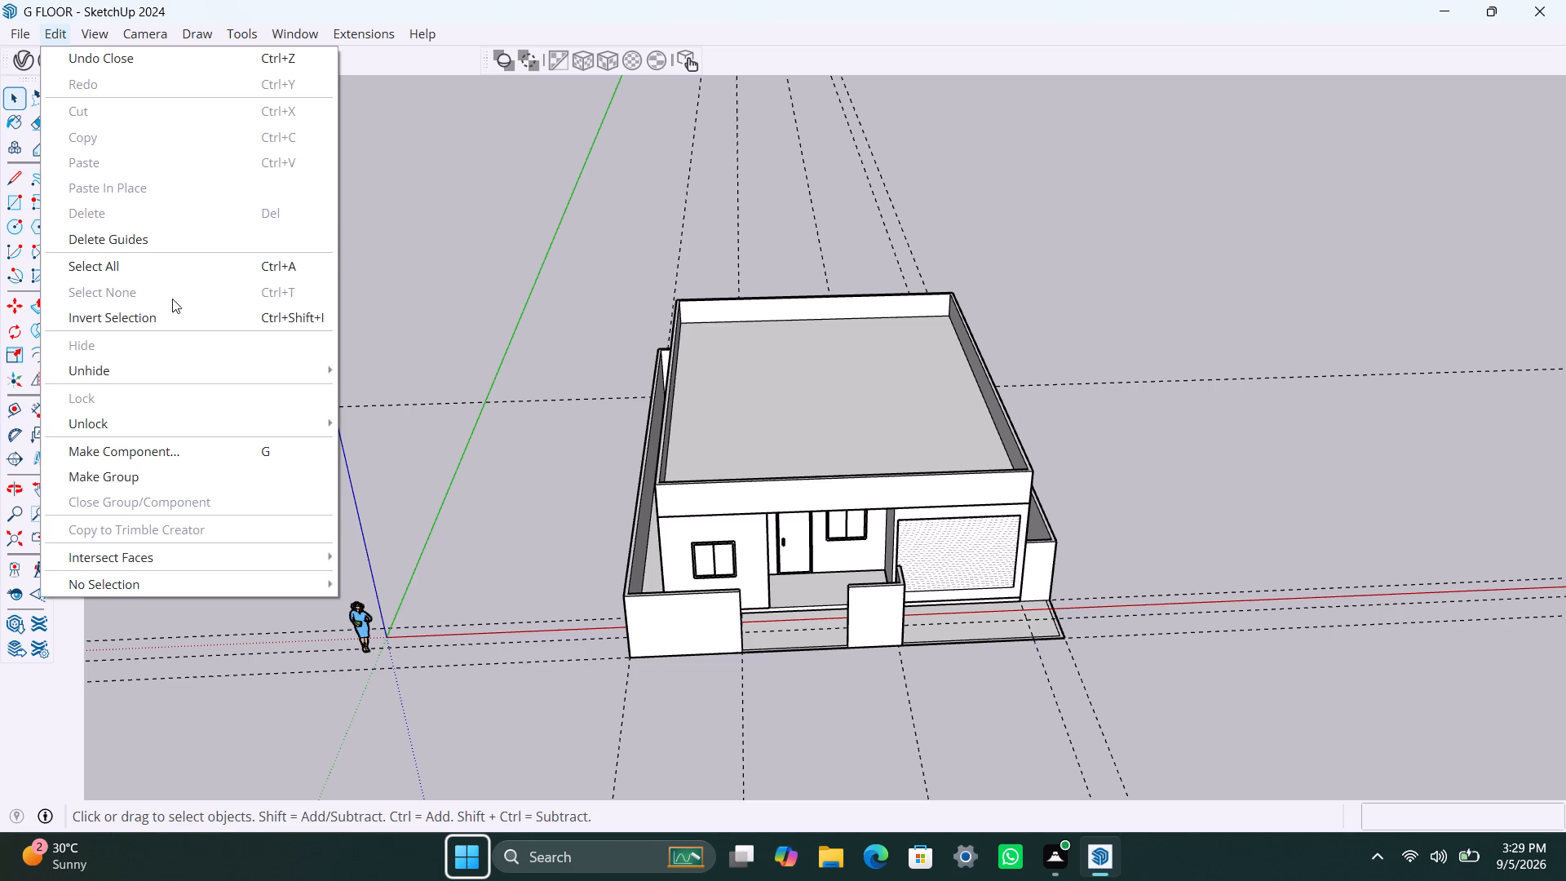
{"action": "left_click", "coordinate": [113, 249]}
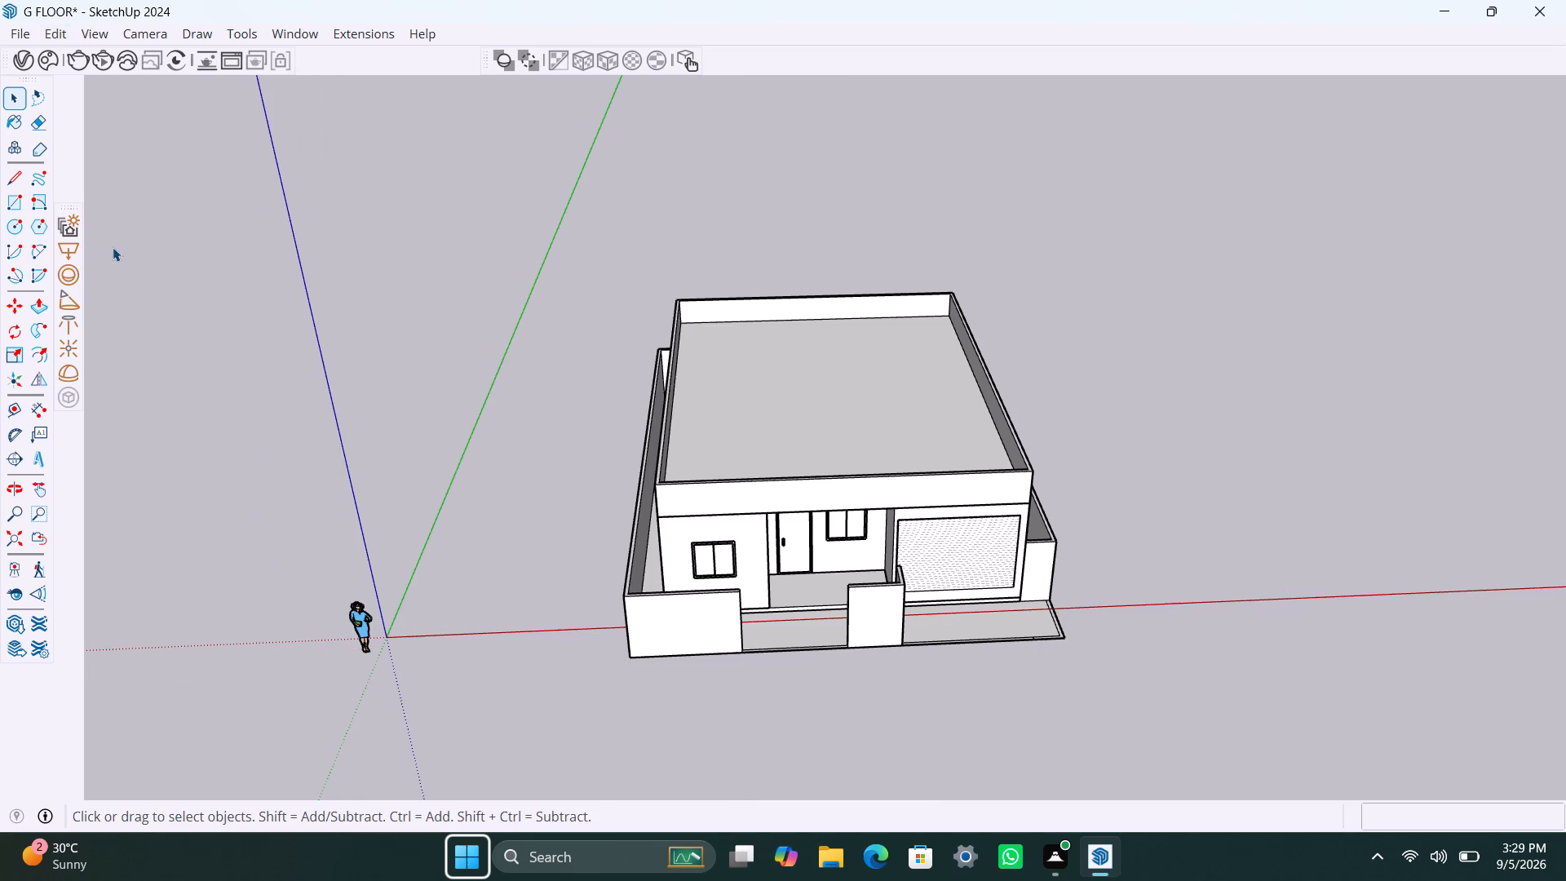
{"action": "left_click", "coordinate": [541, 210]}
Select the whole house and compound wall and run the FixIt 101 cleanup on them twice.
{"action": "left_click_drag", "start_coordinate": [596, 268], "coordinate": [912, 651]}
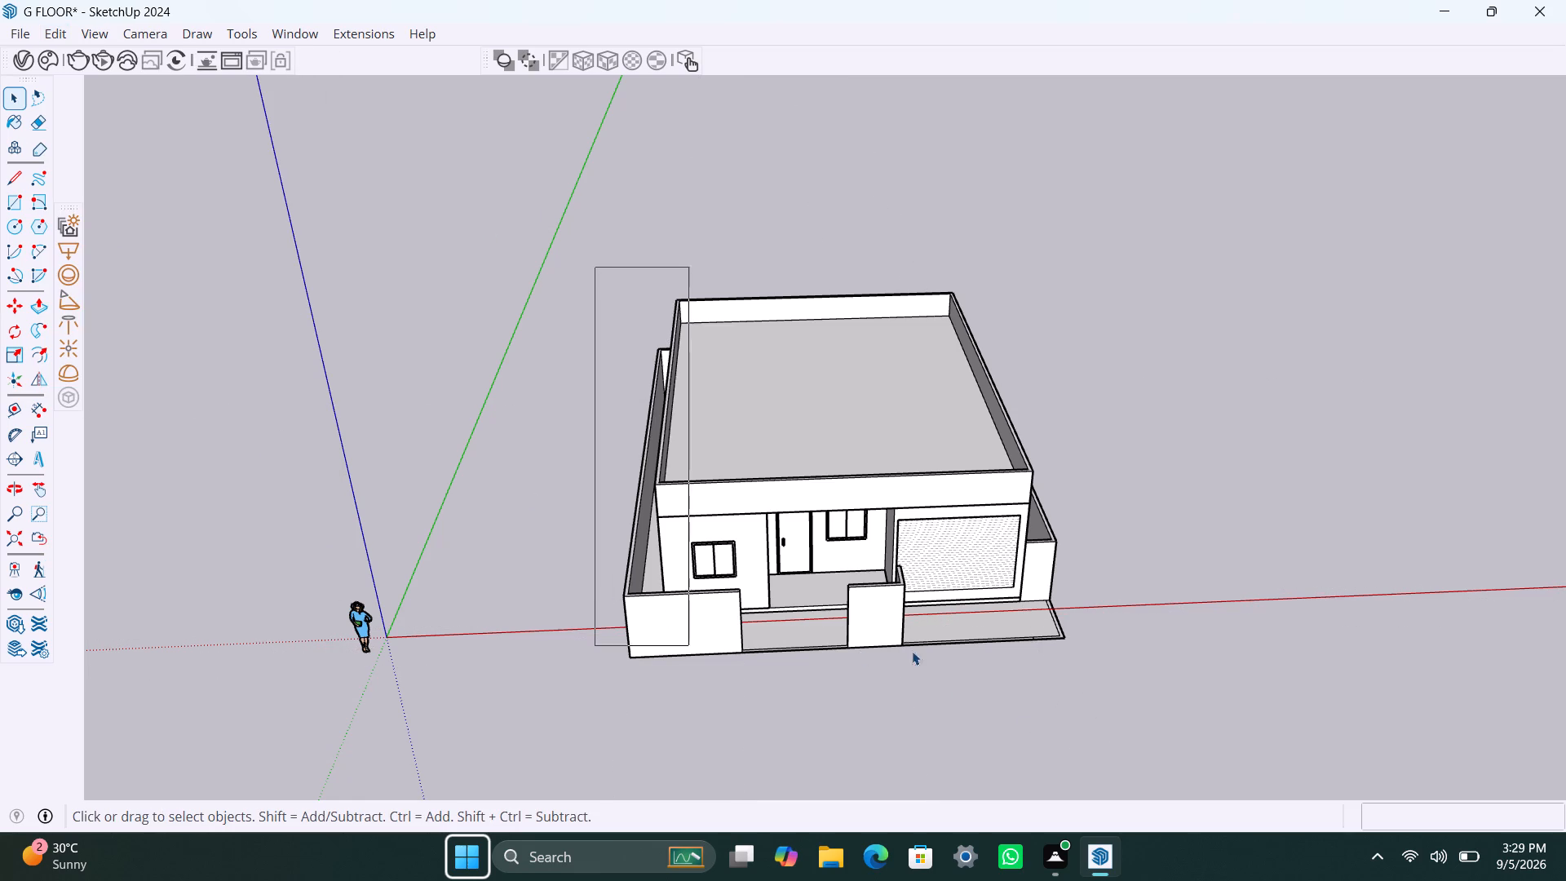
{"action": "left_click_drag", "start_coordinate": [912, 651], "coordinate": [1151, 692]}
{"action": "right_click", "coordinate": [695, 585]}
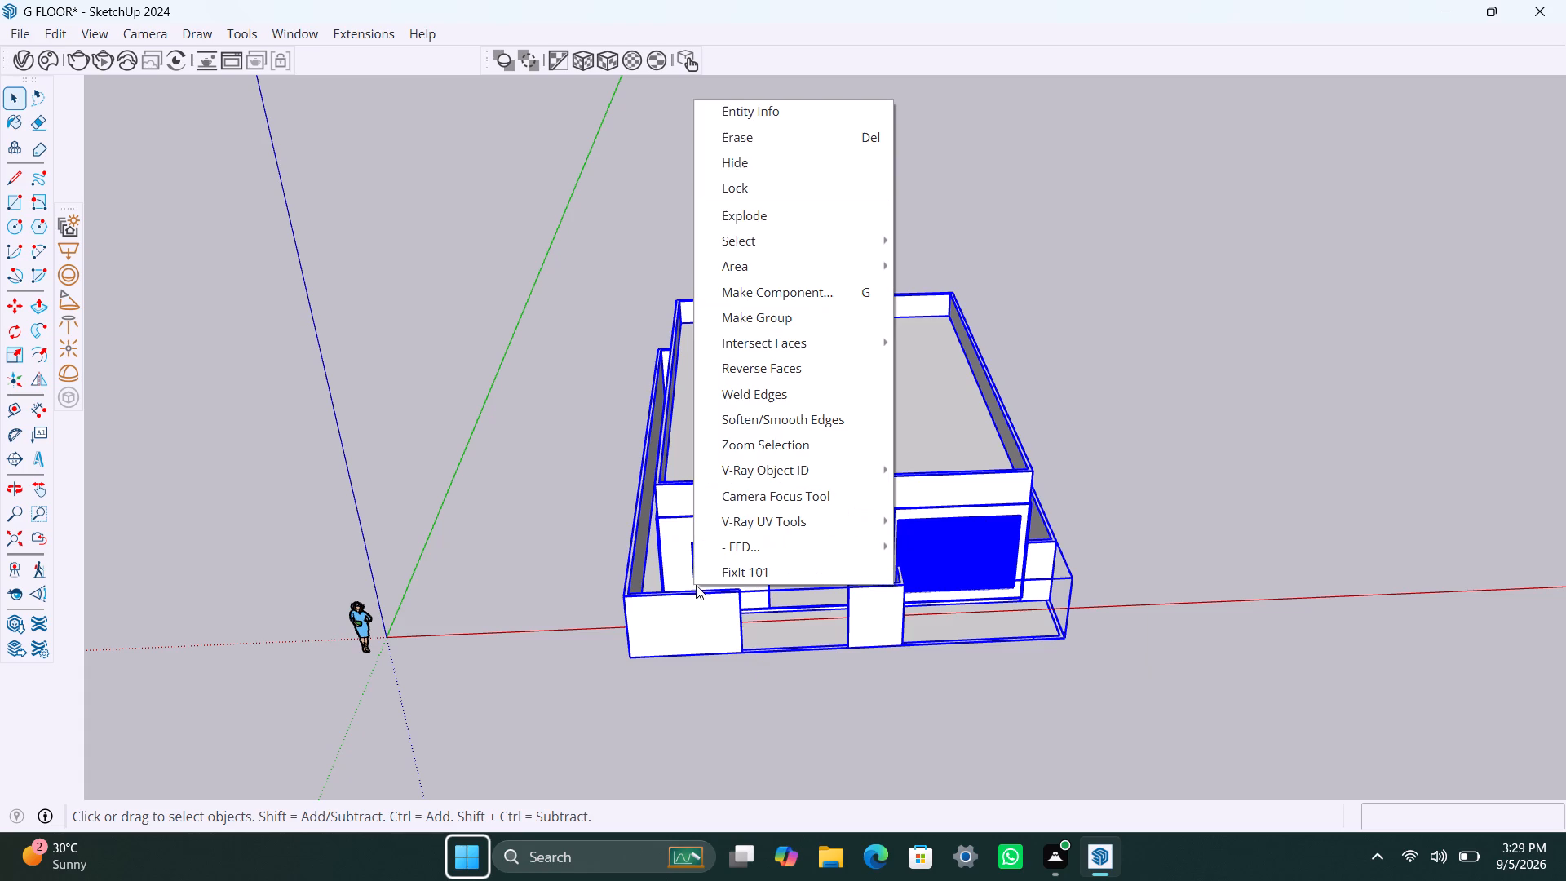
{"action": "left_click", "coordinate": [788, 577]}
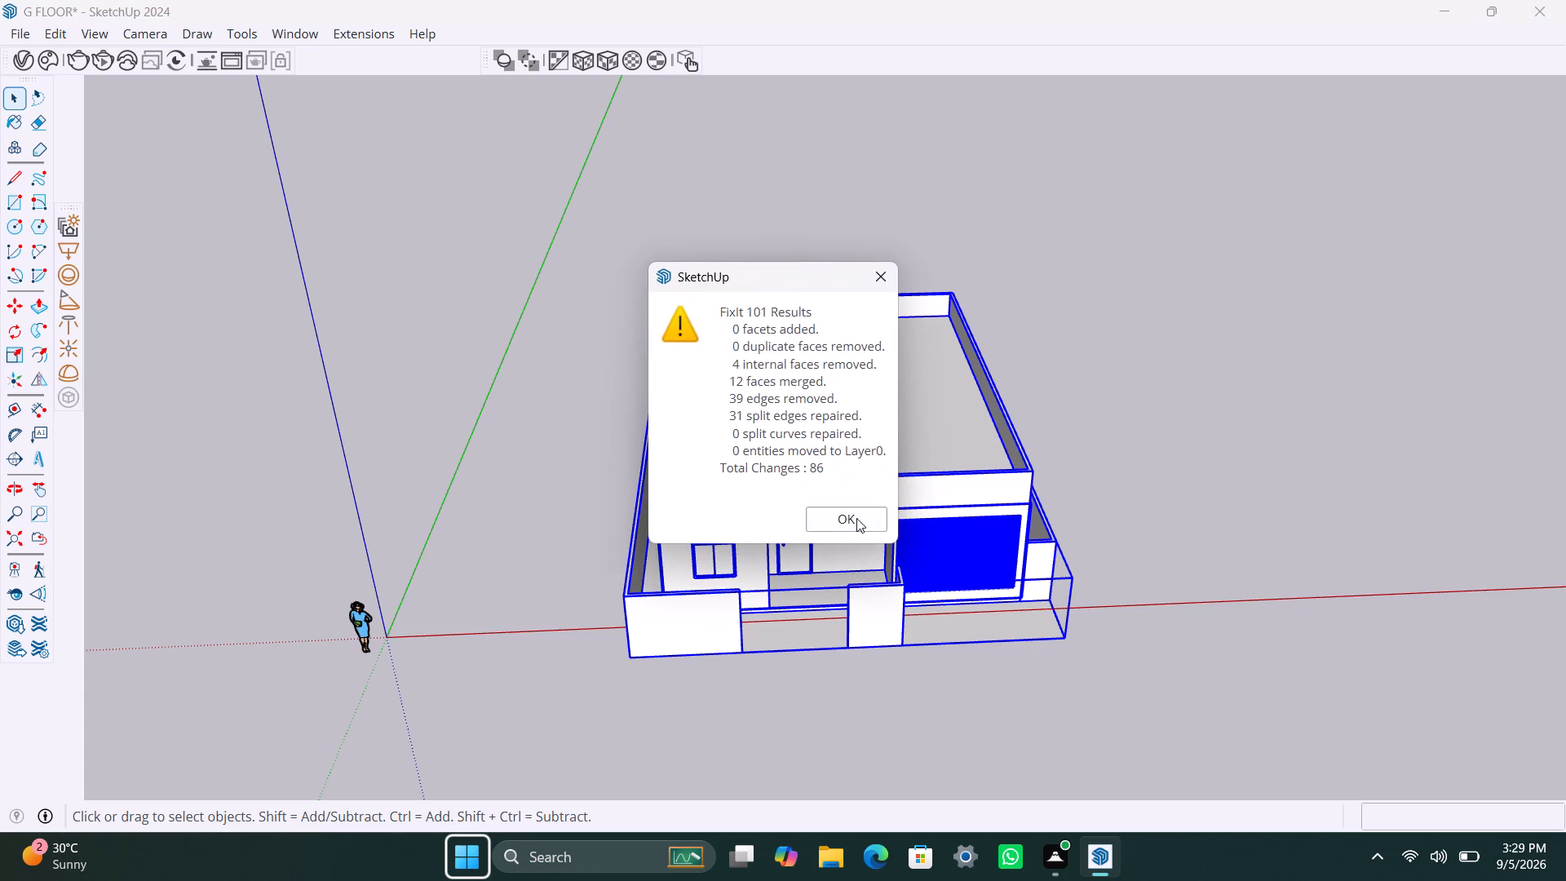
{"action": "left_click", "coordinate": [856, 518]}
{"action": "left_click_drag", "start_coordinate": [560, 242], "coordinate": [1188, 775]}
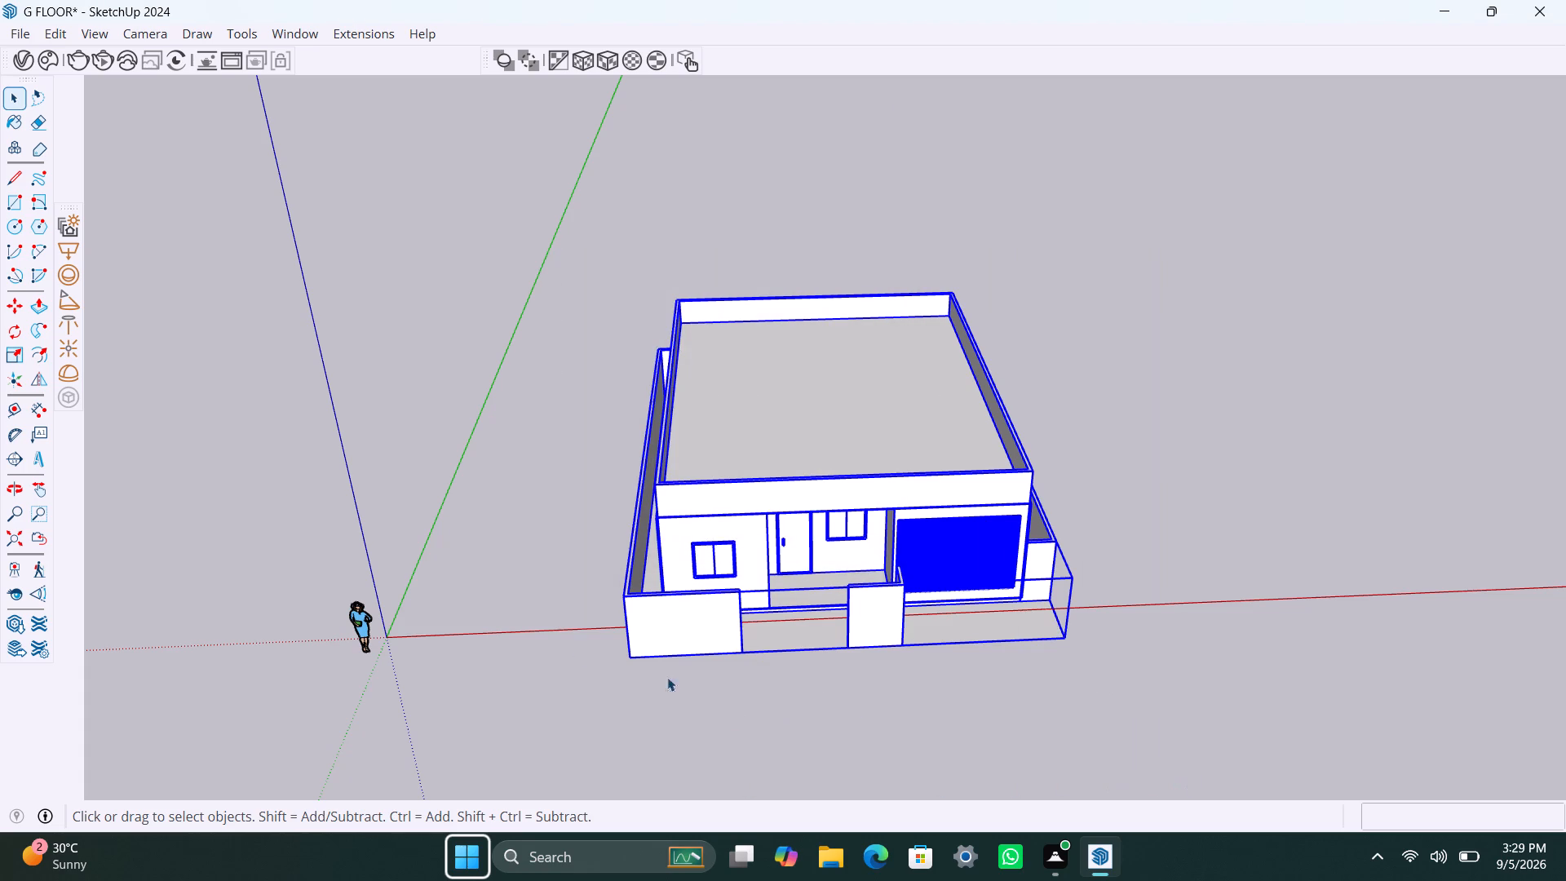
{"action": "right_click", "coordinate": [672, 608]}
{"action": "left_click", "coordinate": [768, 586]}
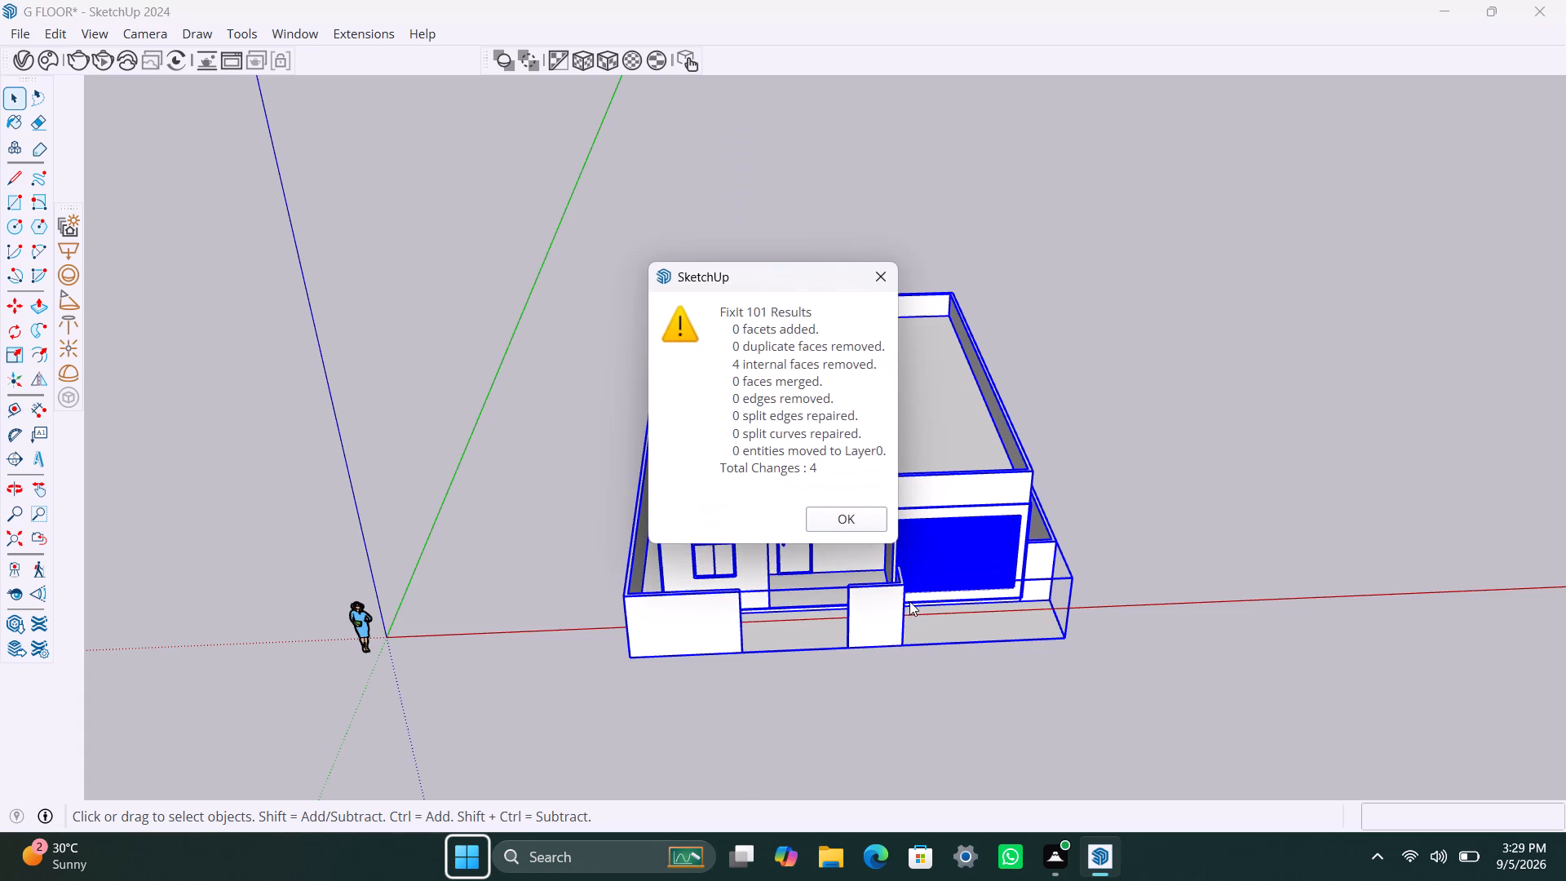
{"action": "left_click", "coordinate": [862, 510]}
{"action": "left_click", "coordinate": [1210, 556]}
Inside the compound wall group, Push/Pull the ground face between the walls and the house up 2".
{"action": "scroll", "coordinate": [951, 635], "scroll_direction": "up", "scroll_amount": 3}
{"action": "scroll", "coordinate": [867, 658], "scroll_direction": "up", "scroll_amount": 3}
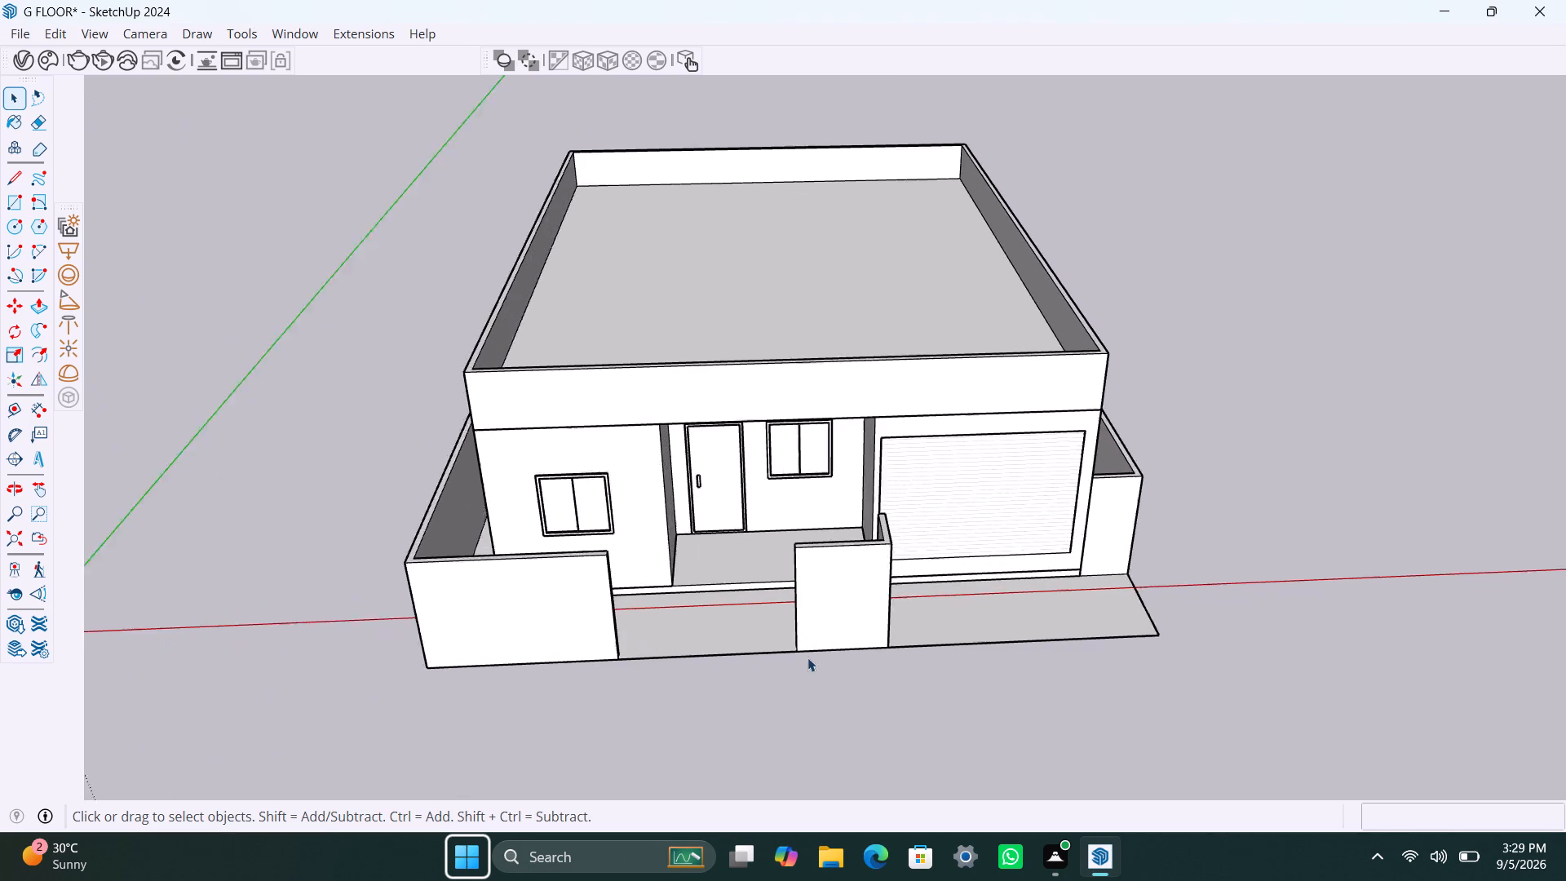
{"action": "middle_click_drag", "start_coordinate": [906, 659], "coordinate": [828, 863]}
{"action": "scroll", "coordinate": [936, 749], "scroll_direction": "up", "scroll_amount": 3}
{"action": "left_click", "coordinate": [910, 680]}
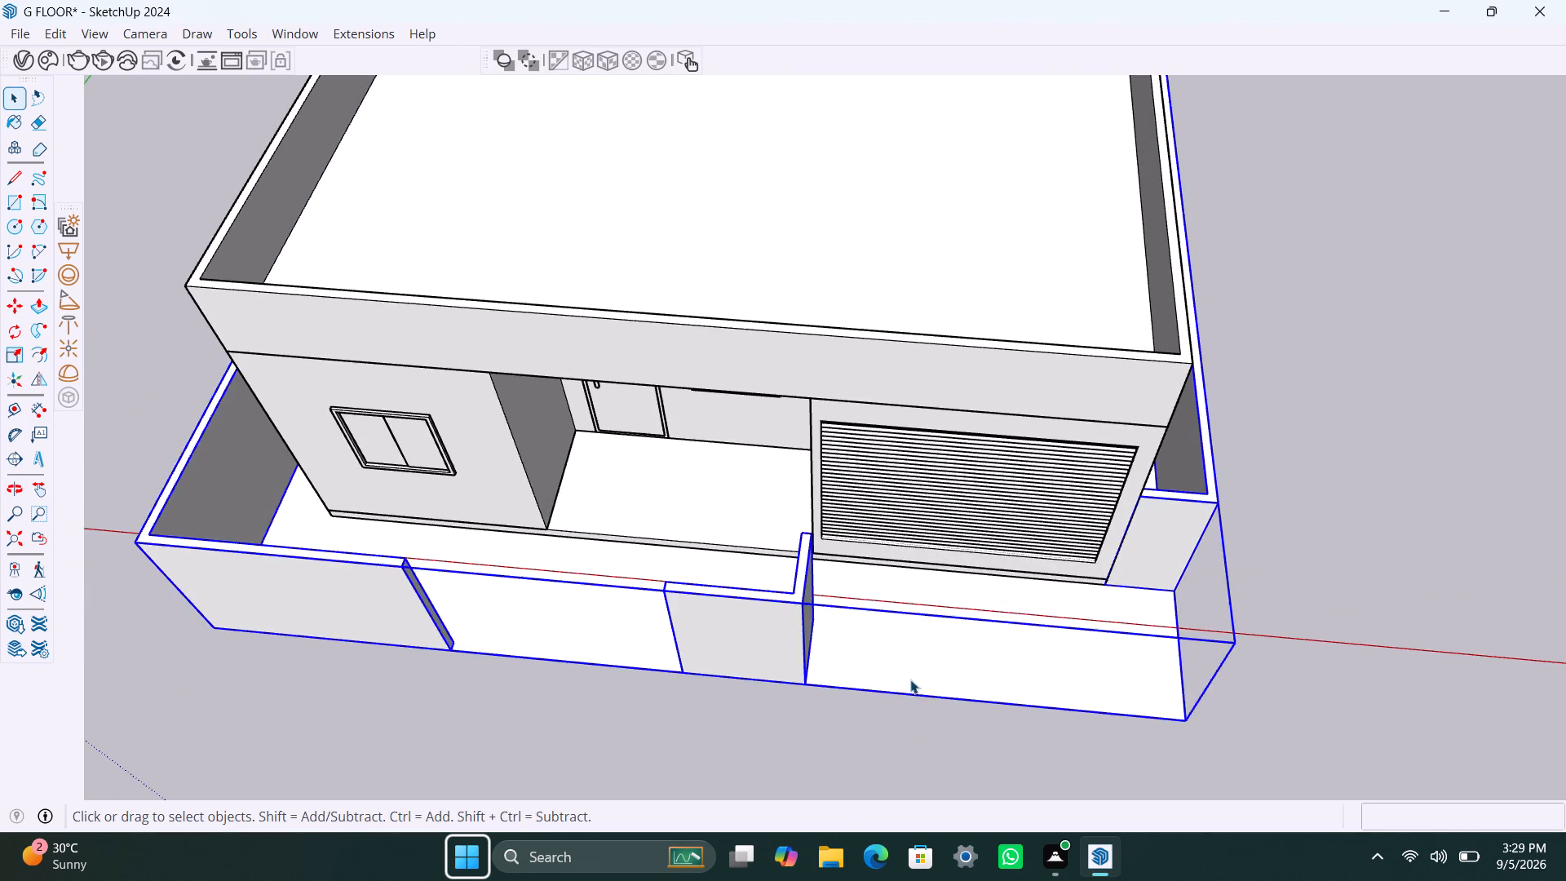
{"action": "scroll", "coordinate": [936, 681], "scroll_direction": "up", "scroll_amount": 3}
{"action": "middle_click_drag", "start_coordinate": [1007, 666], "coordinate": [1029, 579]}
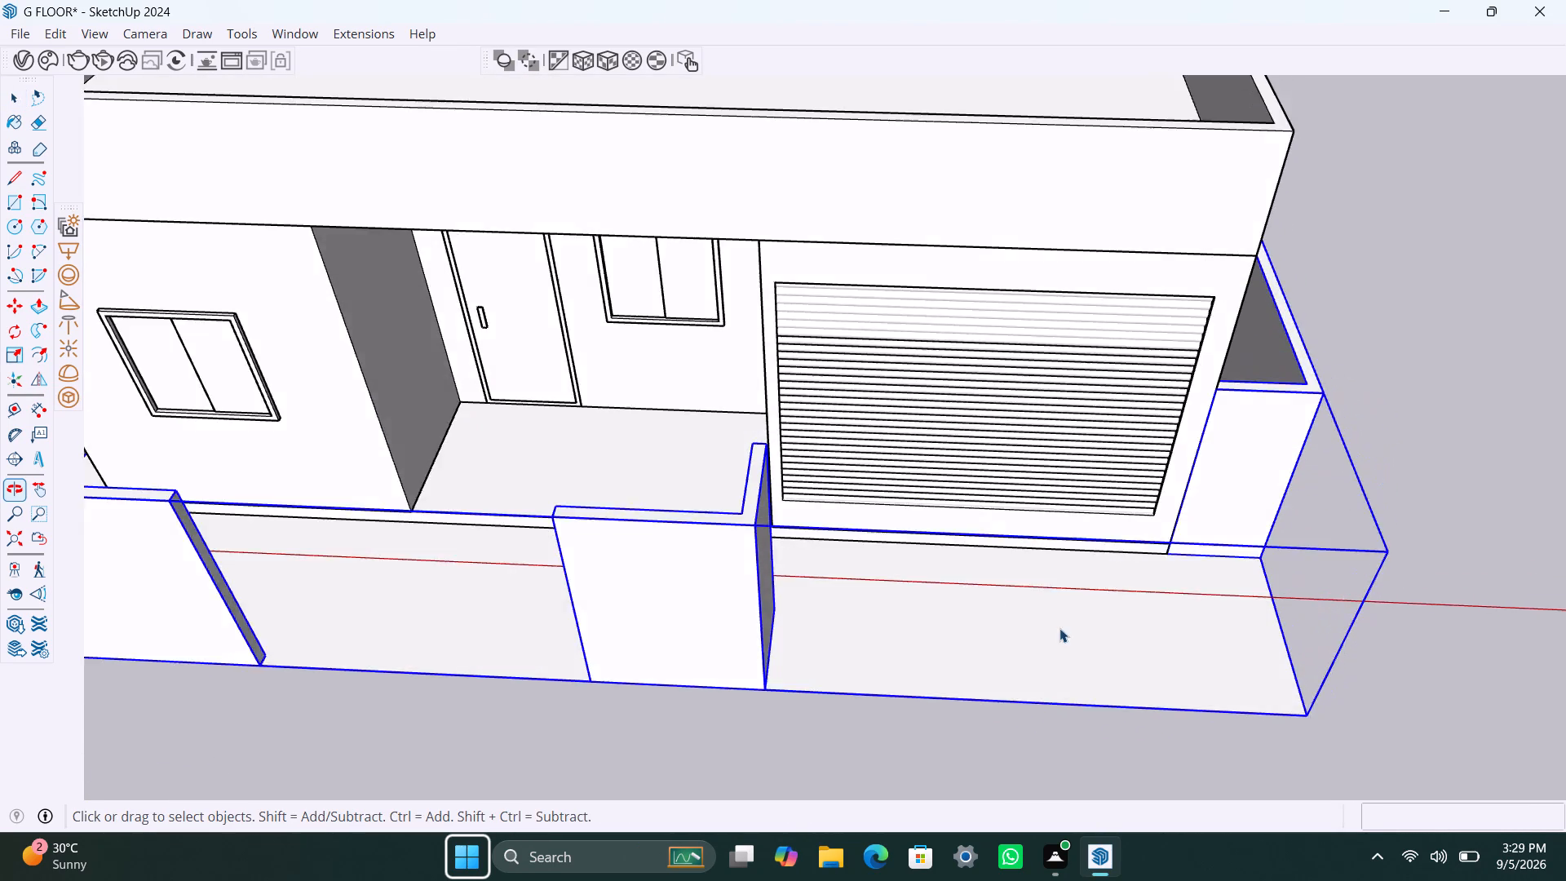
{"action": "scroll", "coordinate": [1059, 628], "scroll_direction": "up", "scroll_amount": 4}
{"action": "triple_click", "coordinate": [1024, 693]}
{"action": "left_click", "coordinate": [1027, 692]}
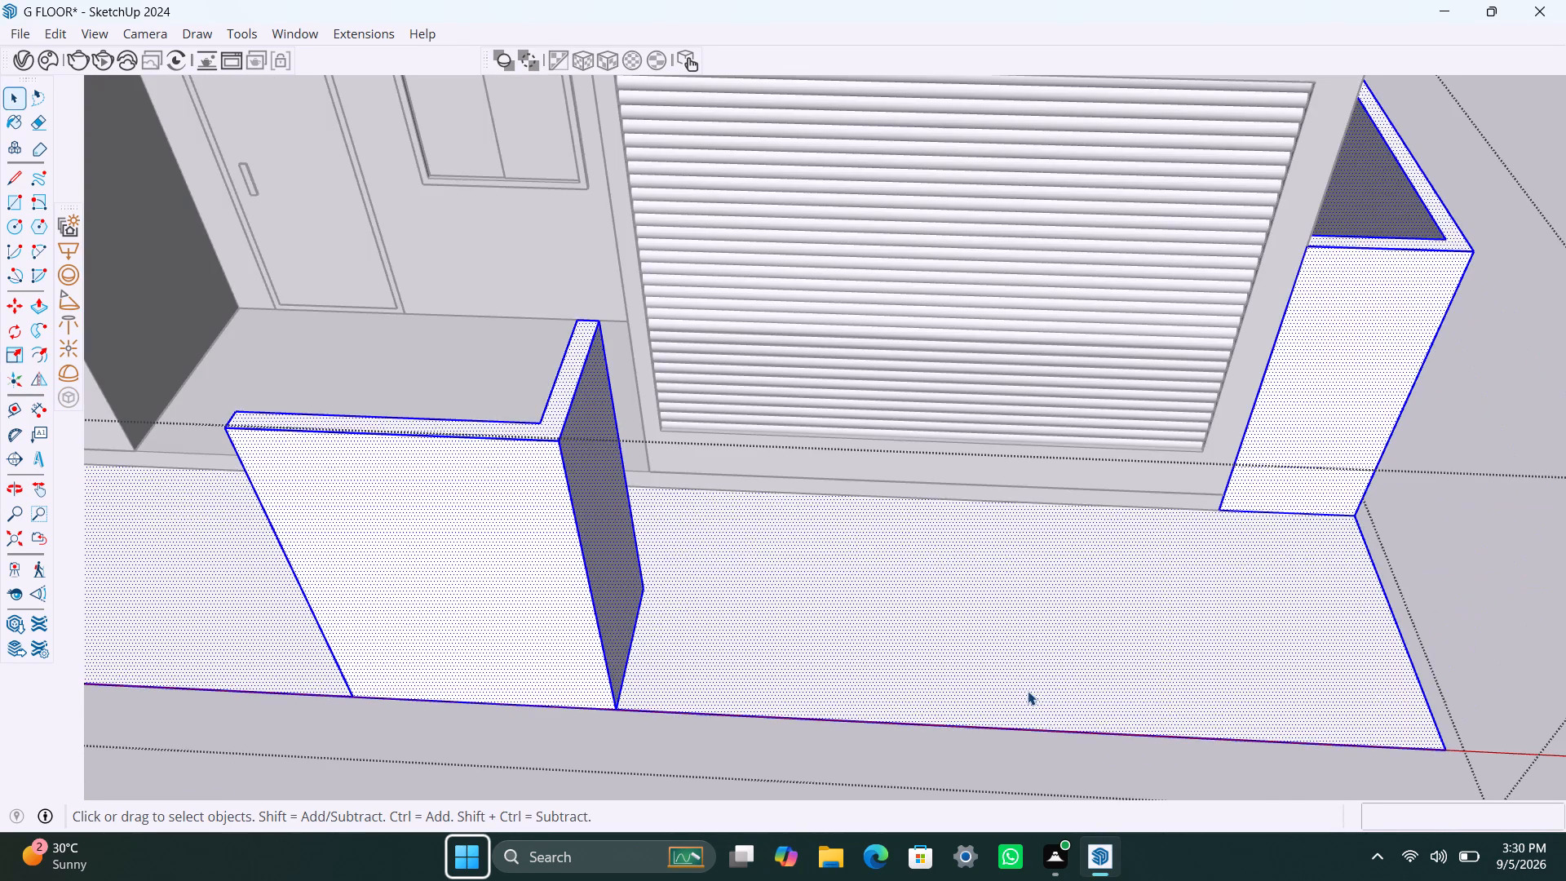
{"action": "left_click", "coordinate": [1029, 687]}
{"action": "left_click", "coordinate": [1047, 684]}
{"action": "scroll", "coordinate": [1051, 689], "scroll_direction": "down", "scroll_amount": 3}
{"action": "middle_click_drag", "start_coordinate": [1022, 687], "coordinate": [1042, 313]}
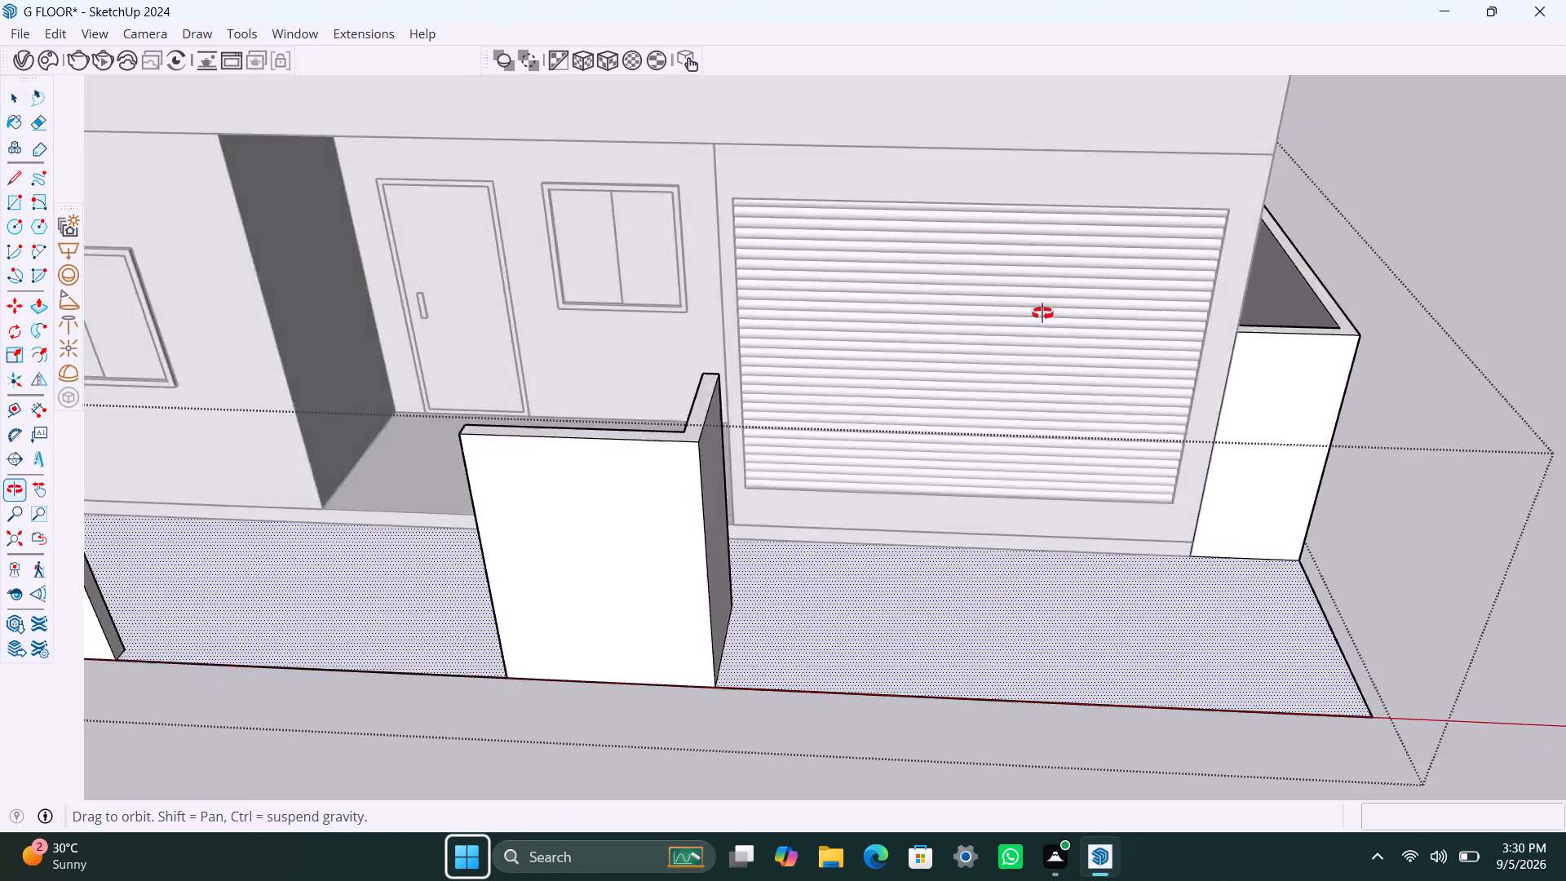
{"action": "middle_click_drag", "start_coordinate": [1042, 313], "coordinate": [907, 780]}
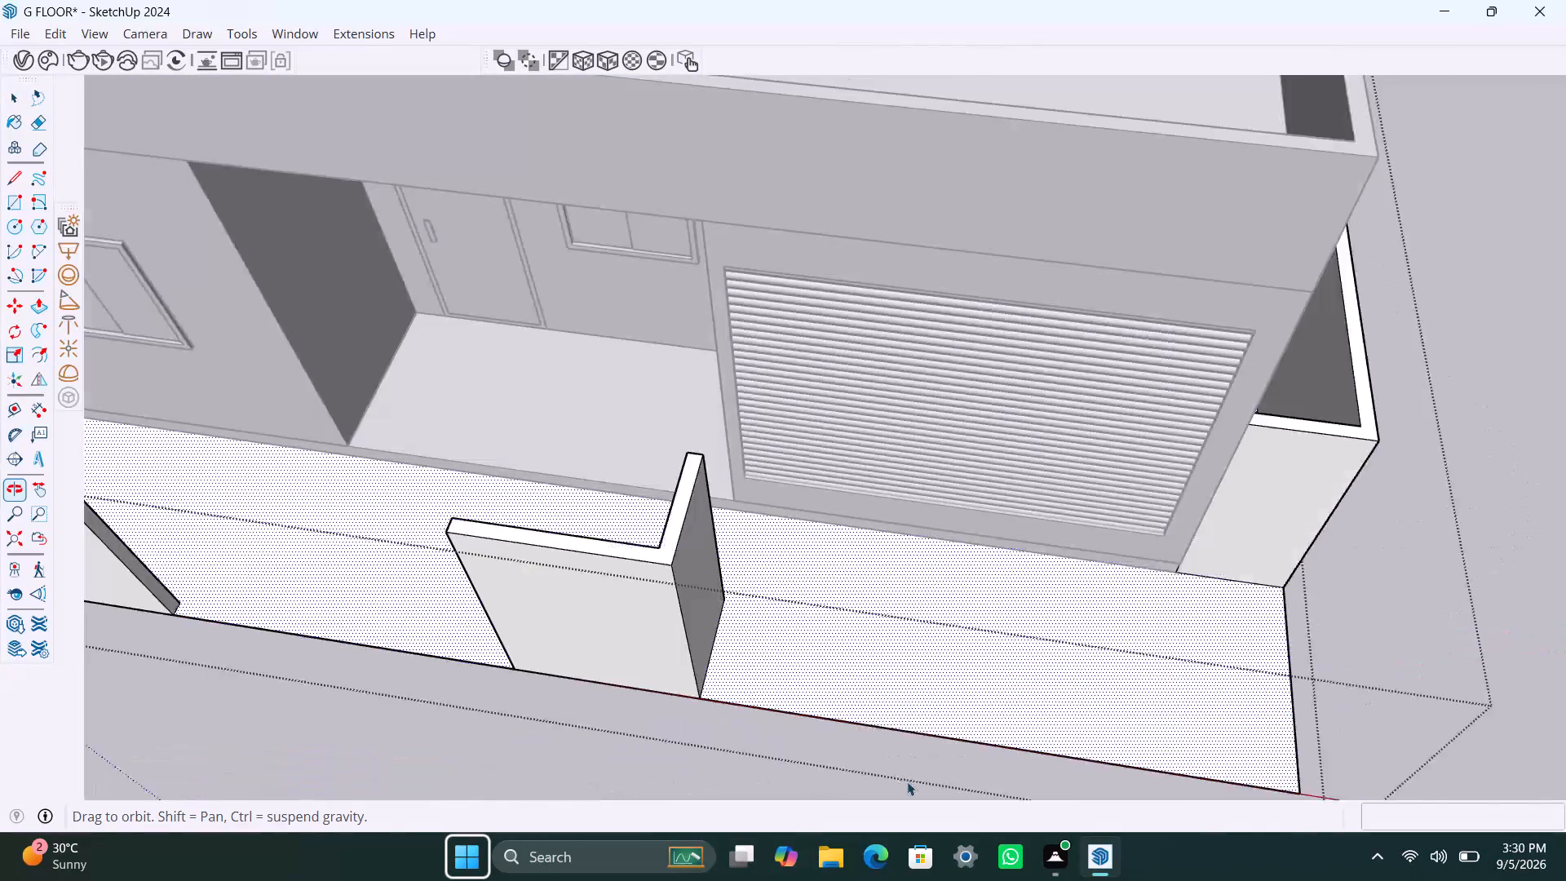
{"action": "scroll", "coordinate": [967, 706], "scroll_direction": "up", "scroll_amount": 2}
{"action": "scroll", "coordinate": [1014, 730], "scroll_direction": "down", "scroll_amount": 6}
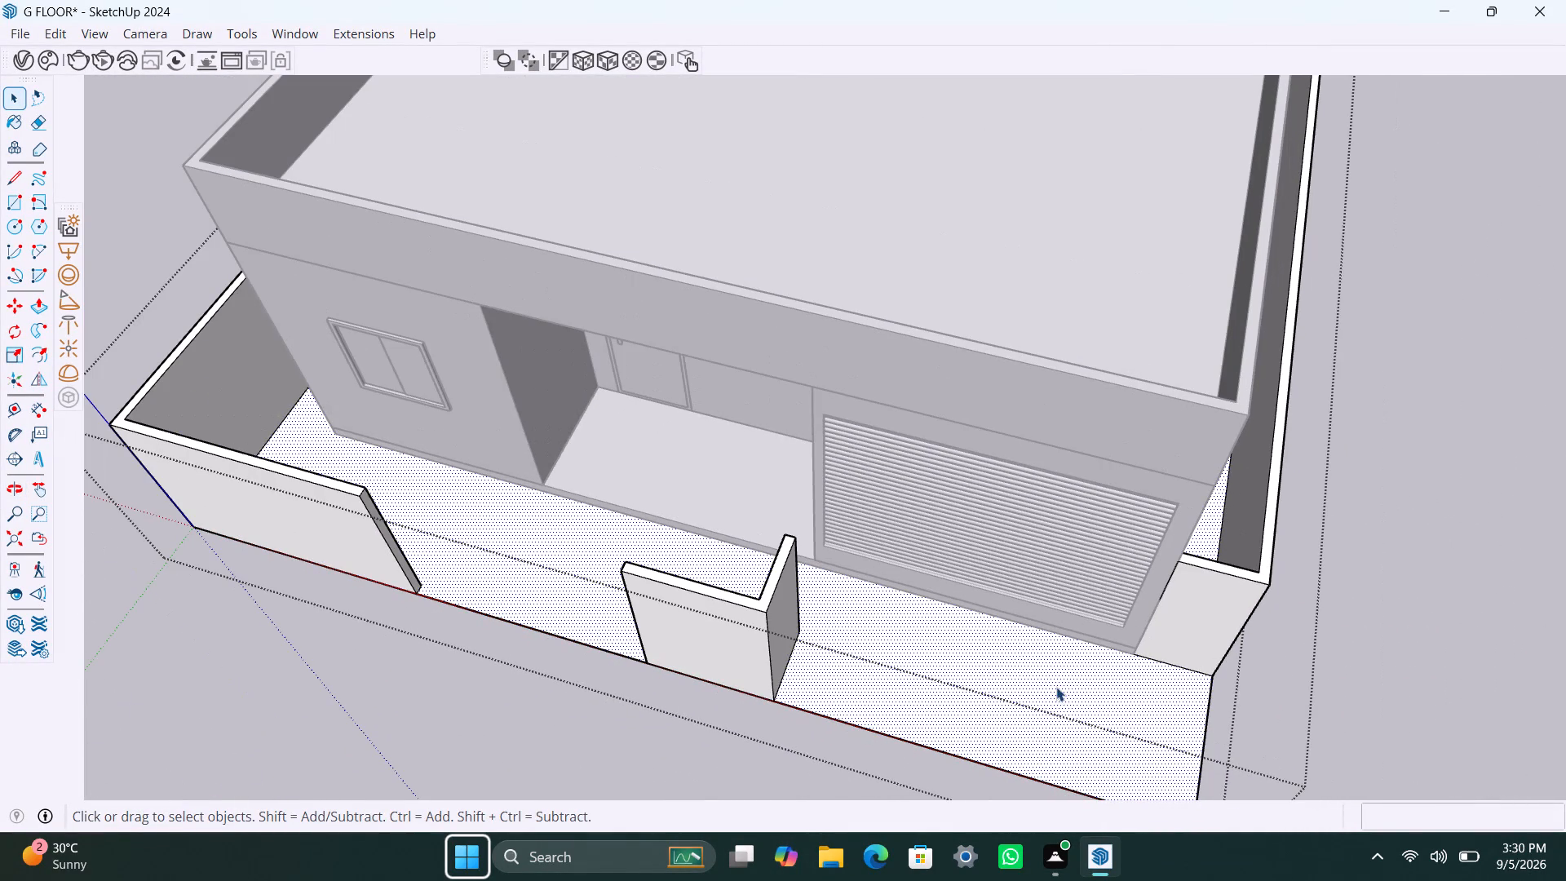
{"action": "key", "text": "p"}
{"action": "left_click", "coordinate": [1032, 728]}
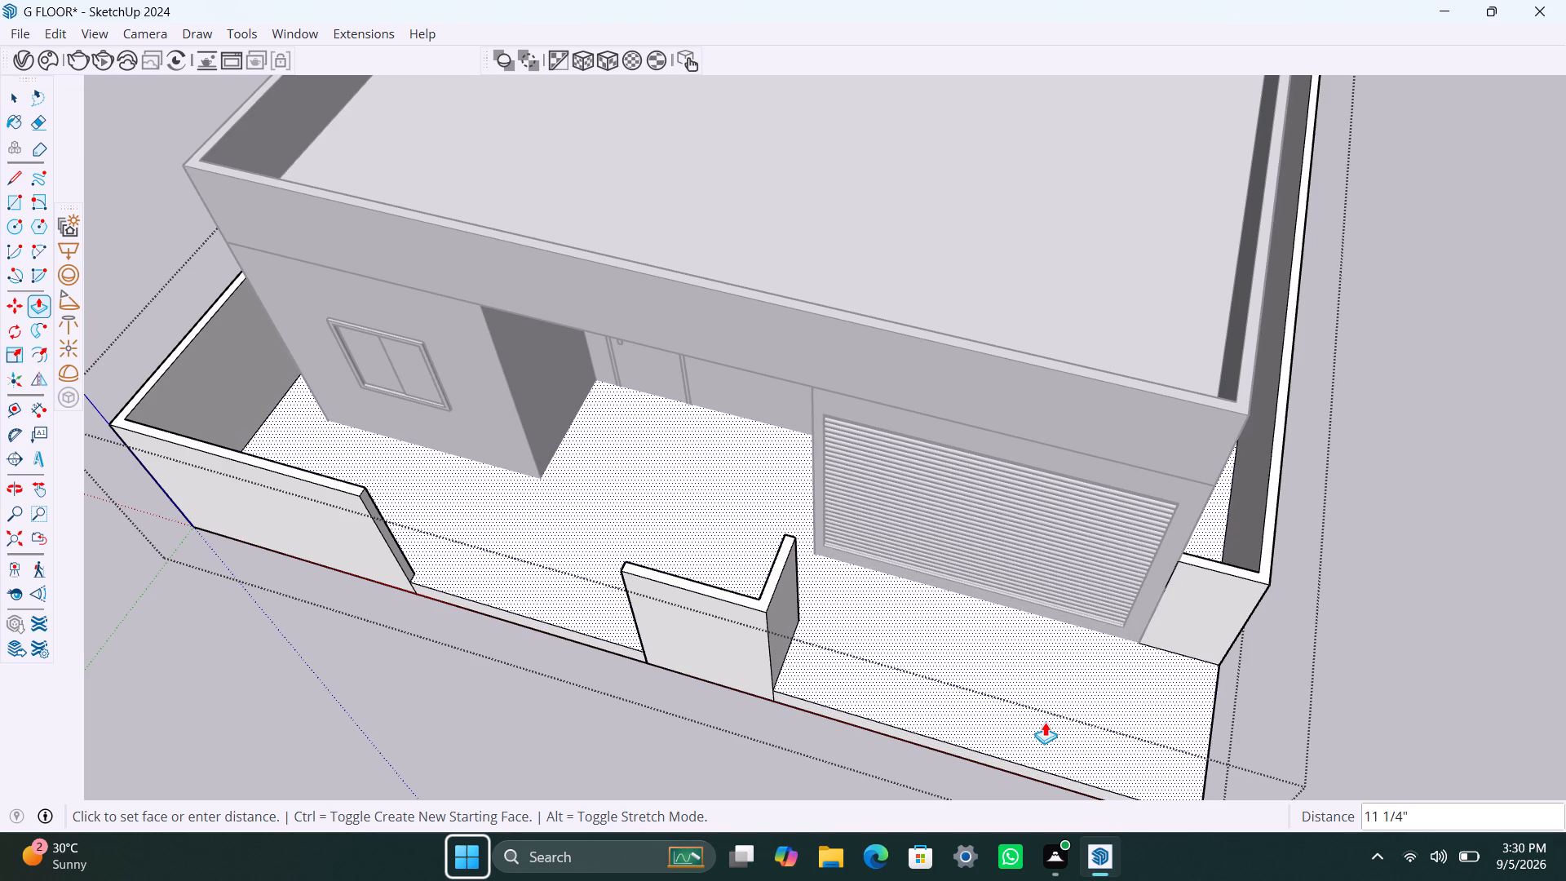
{"action": "type", "text": "2\""}
{"action": "key", "text": "Return"}
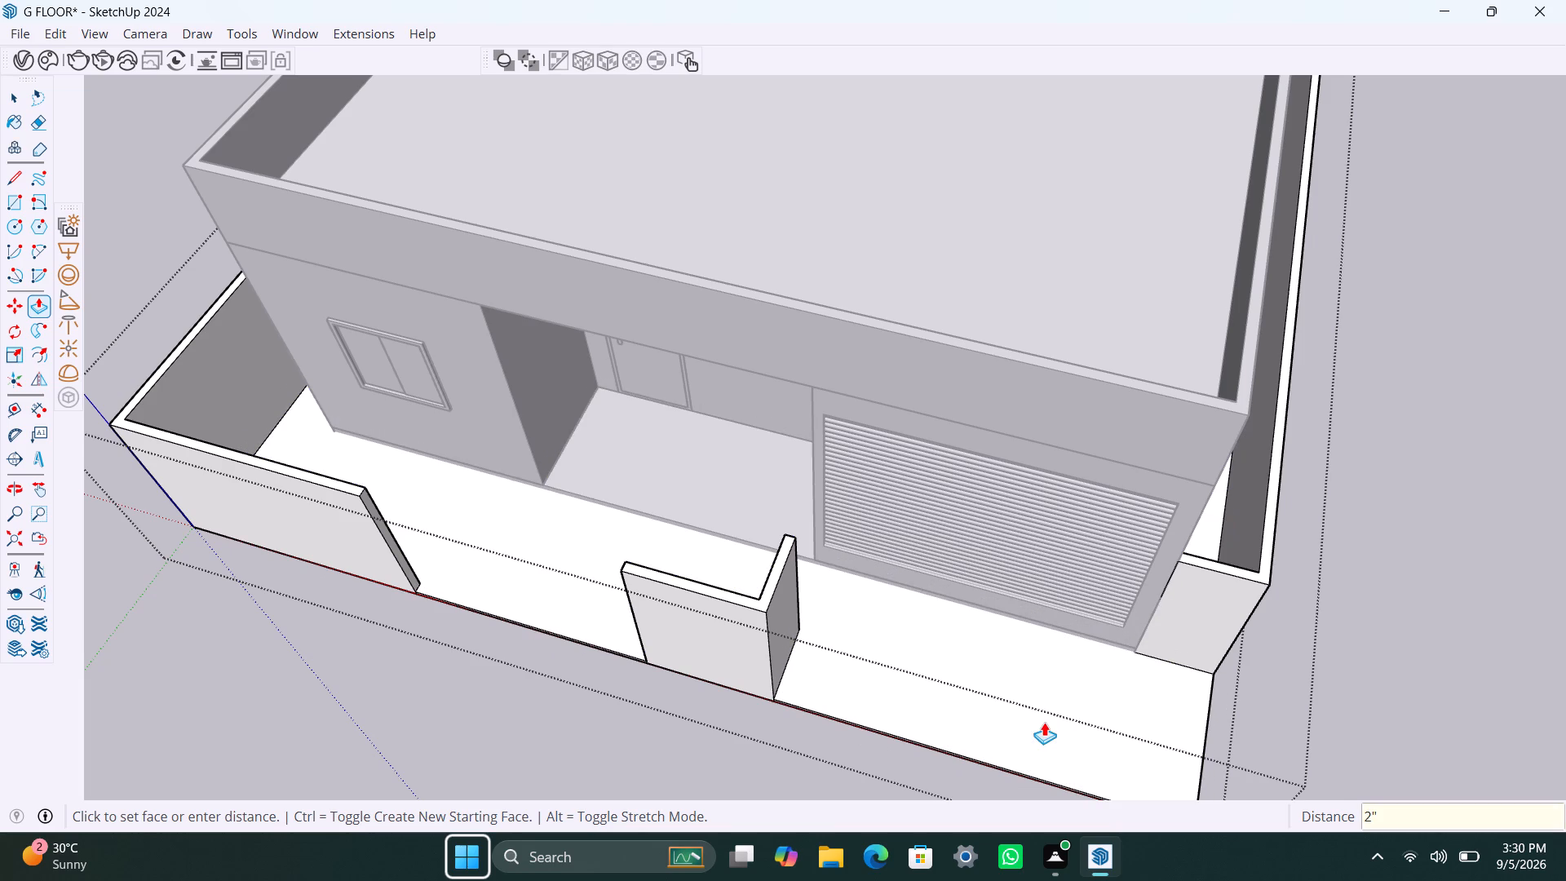
{"action": "key", "text": "space"}
{"action": "left_click", "coordinate": [1525, 703]}
{"action": "scroll", "coordinate": [1099, 730], "scroll_direction": "down", "scroll_amount": 9}
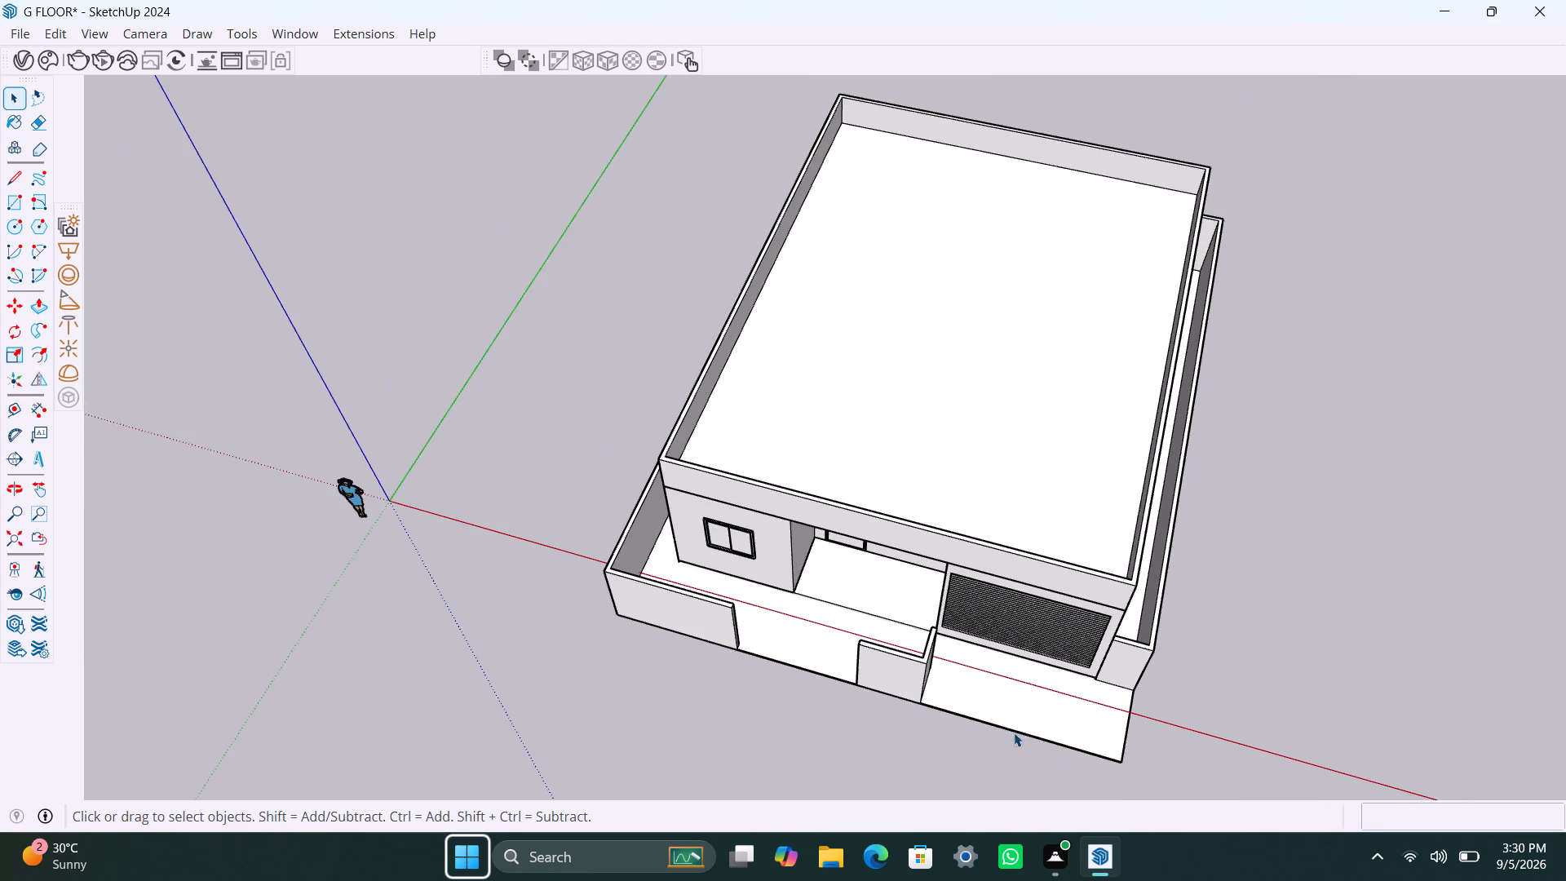
Examine the front of the house, checking the compound wall openings, porch, garage and raised yard floor.
{"action": "middle_click_drag", "start_coordinate": [1048, 730], "coordinate": [1251, 576]}
{"action": "scroll", "coordinate": [1144, 587], "scroll_direction": "up", "scroll_amount": 3}
{"action": "middle_click_drag", "start_coordinate": [974, 631], "coordinate": [1123, 434]}
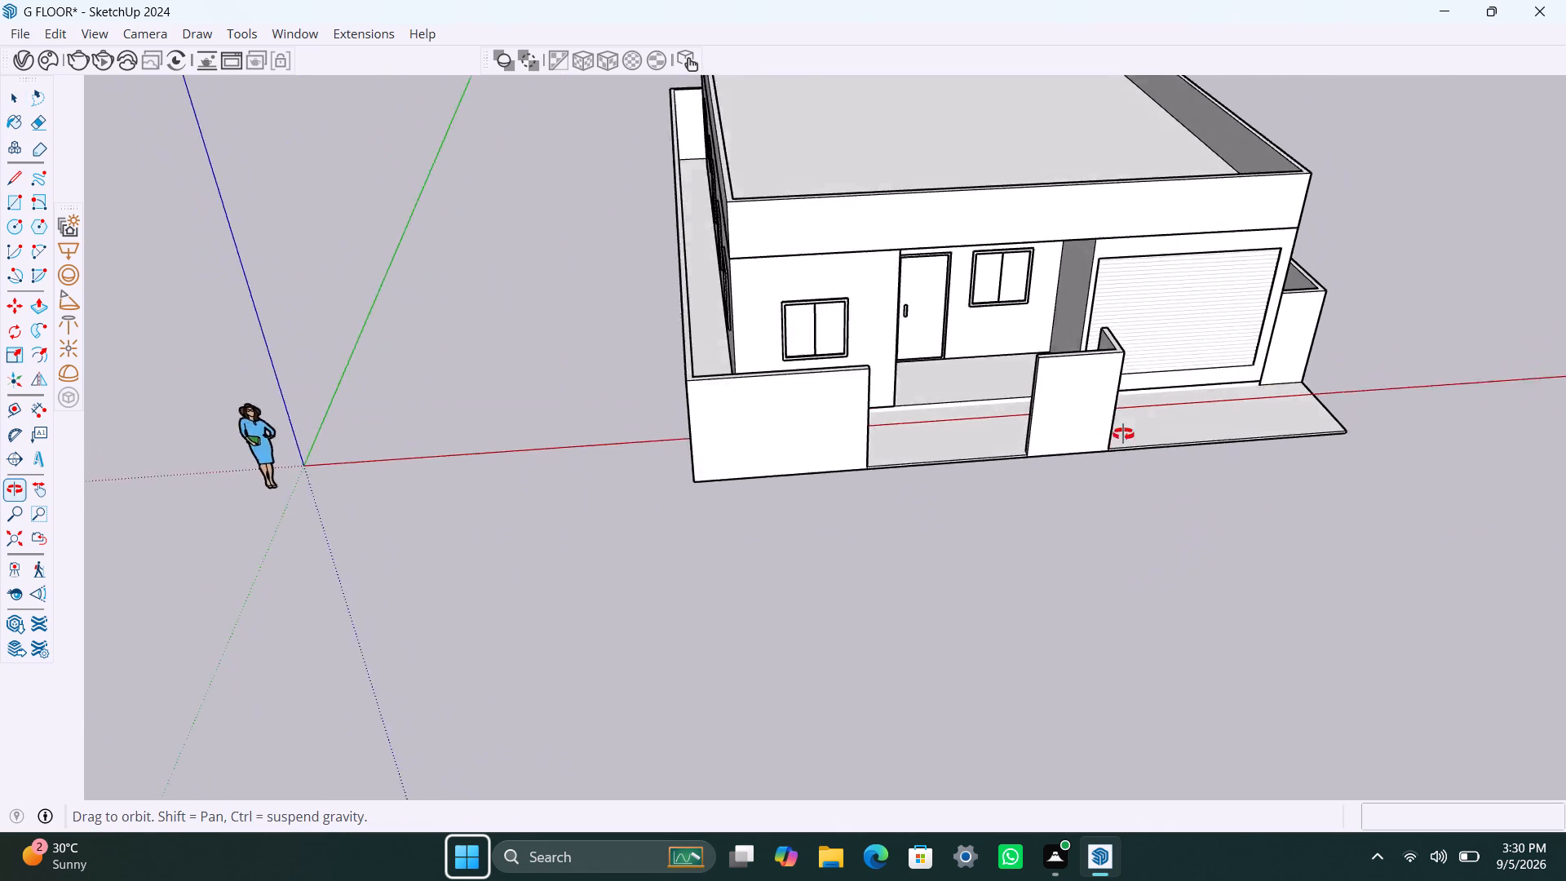
{"action": "middle_click_drag", "start_coordinate": [1123, 434], "coordinate": [1051, 435]}
{"action": "scroll", "coordinate": [954, 440], "scroll_direction": "up", "scroll_amount": 7}
{"action": "middle_click_drag", "start_coordinate": [879, 451], "coordinate": [842, 514], "text": "shift"}
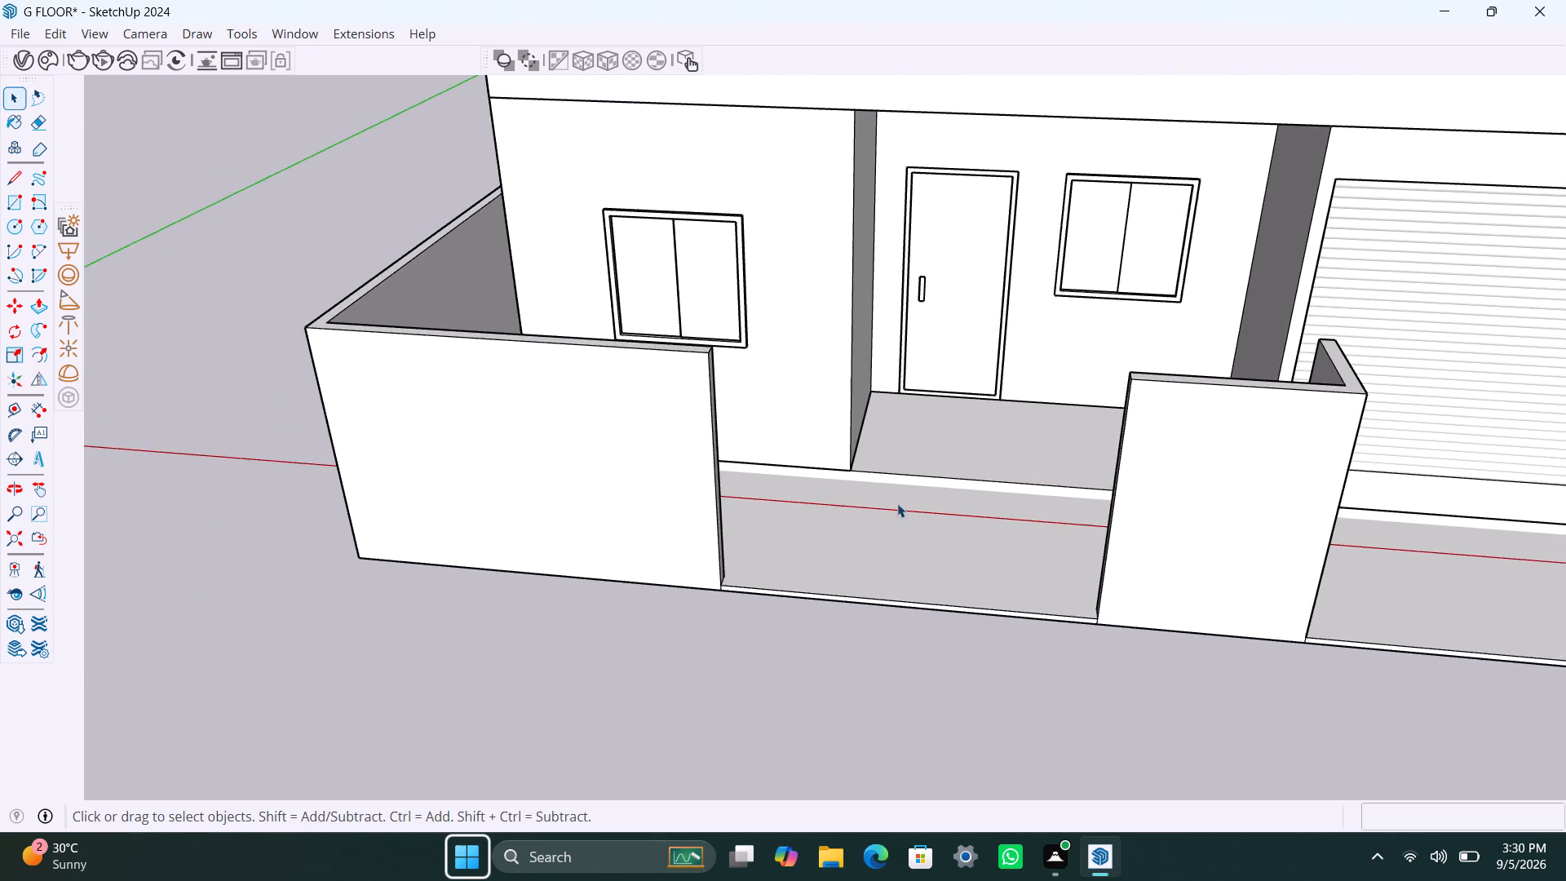
{"action": "scroll", "coordinate": [897, 503], "scroll_direction": "up", "scroll_amount": 4}
{"action": "scroll", "coordinate": [773, 488], "scroll_direction": "up", "scroll_amount": 4}
{"action": "scroll", "coordinate": [799, 424], "scroll_direction": "down", "scroll_amount": 13}
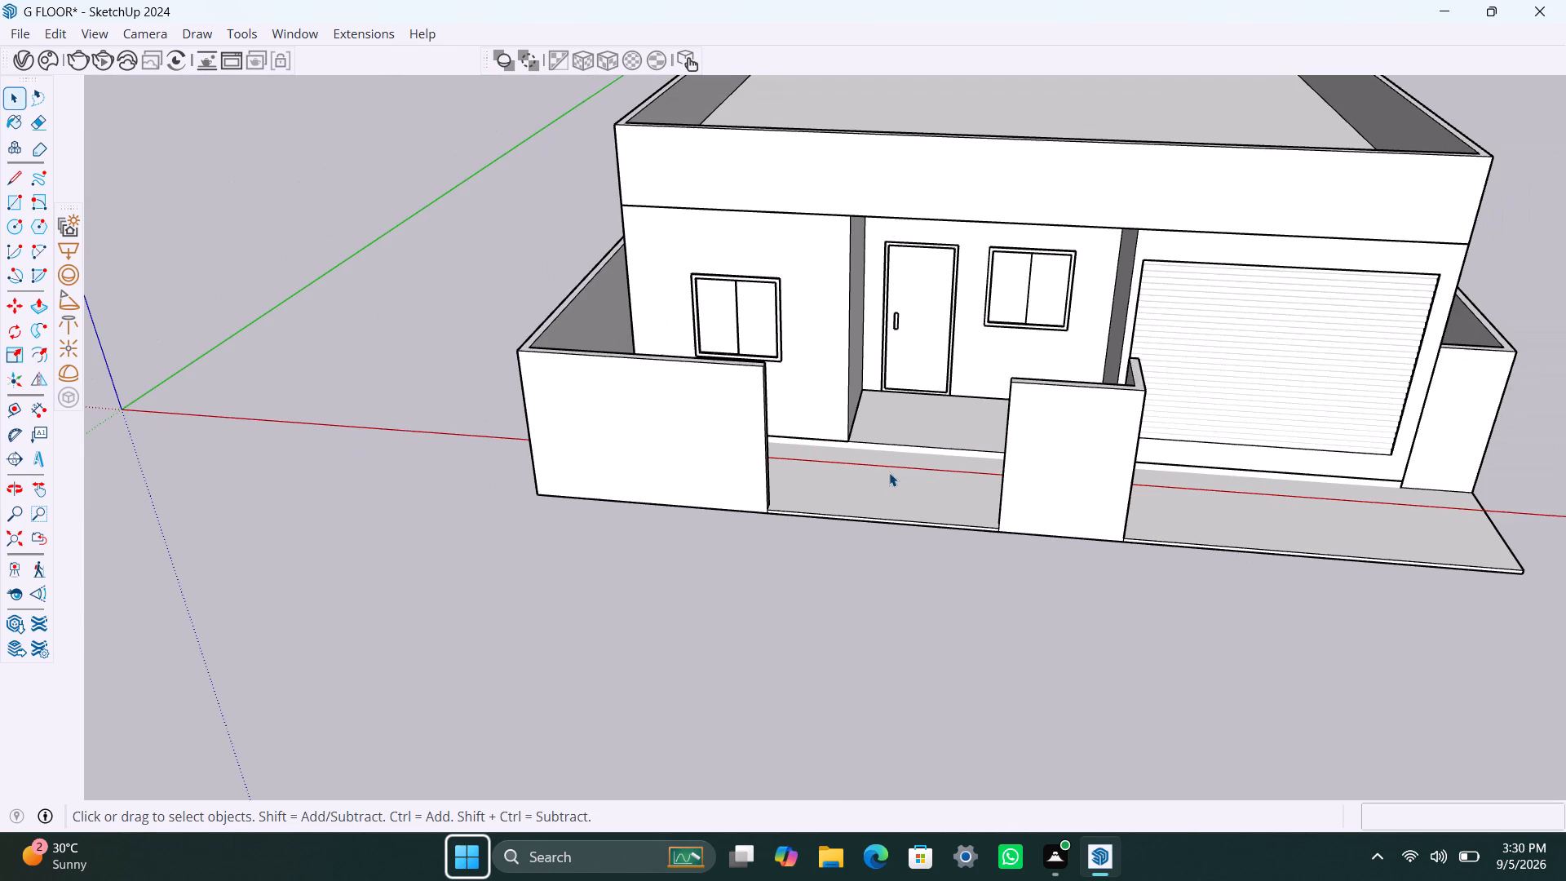
{"action": "middle_click_drag", "start_coordinate": [866, 476], "coordinate": [855, 543]}
{"action": "scroll", "coordinate": [902, 560], "scroll_direction": "up", "scroll_amount": 2}
{"action": "middle_click_drag", "start_coordinate": [917, 595], "coordinate": [1023, 671]}
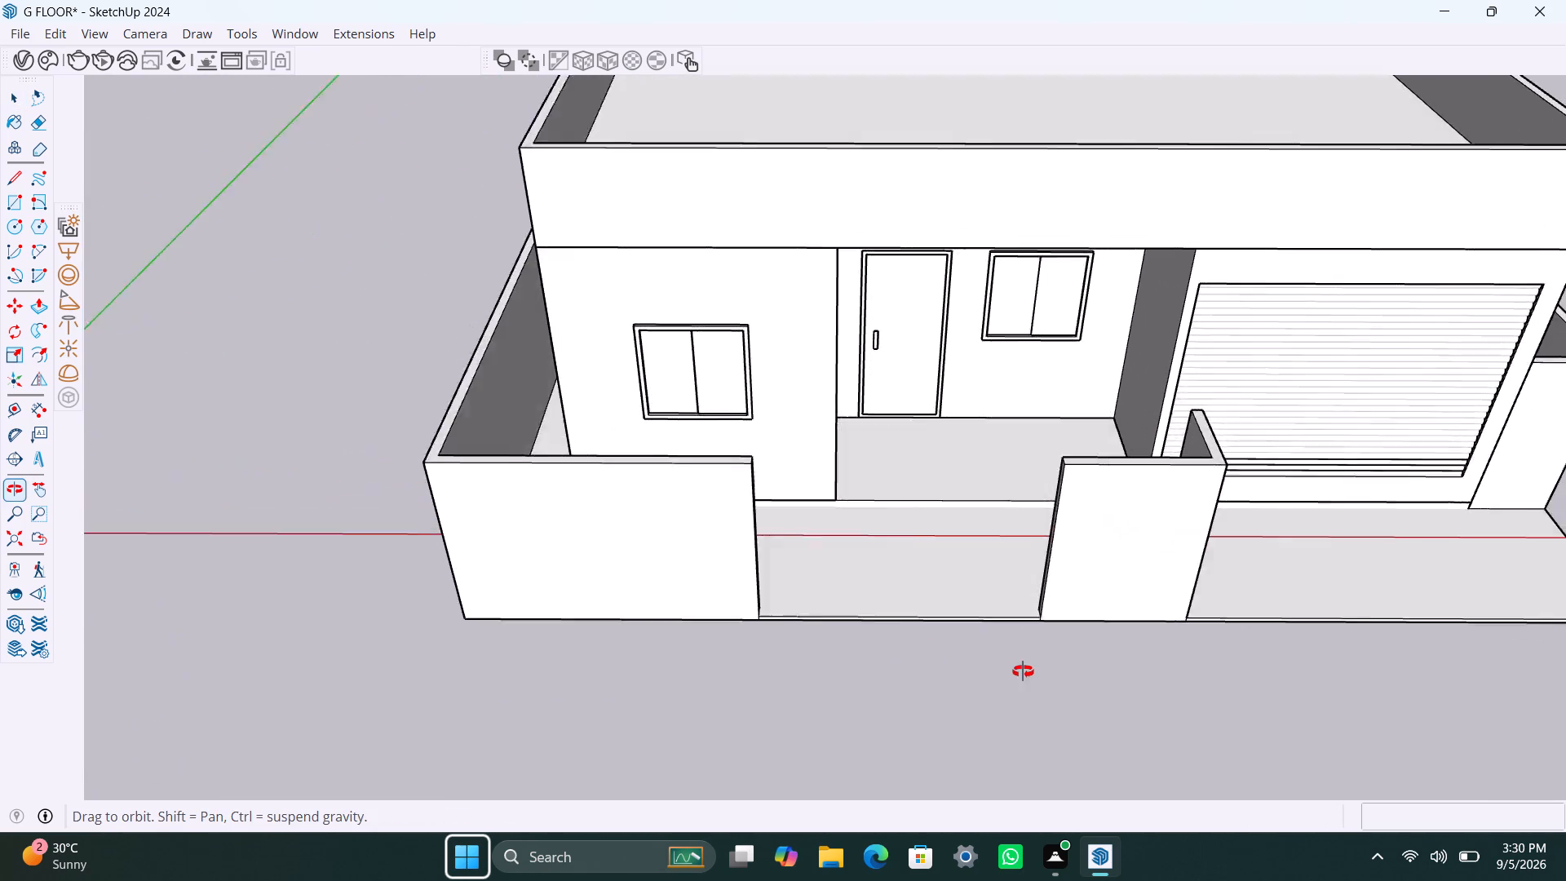
{"action": "middle_click_drag", "start_coordinate": [1023, 671], "coordinate": [1078, 673]}
{"action": "scroll", "coordinate": [1032, 603], "scroll_direction": "down", "scroll_amount": 5}
{"action": "middle_click_drag", "start_coordinate": [1006, 621], "coordinate": [678, 619], "text": "shift"}
{"action": "scroll", "coordinate": [1000, 578], "scroll_direction": "up", "scroll_amount": 3}
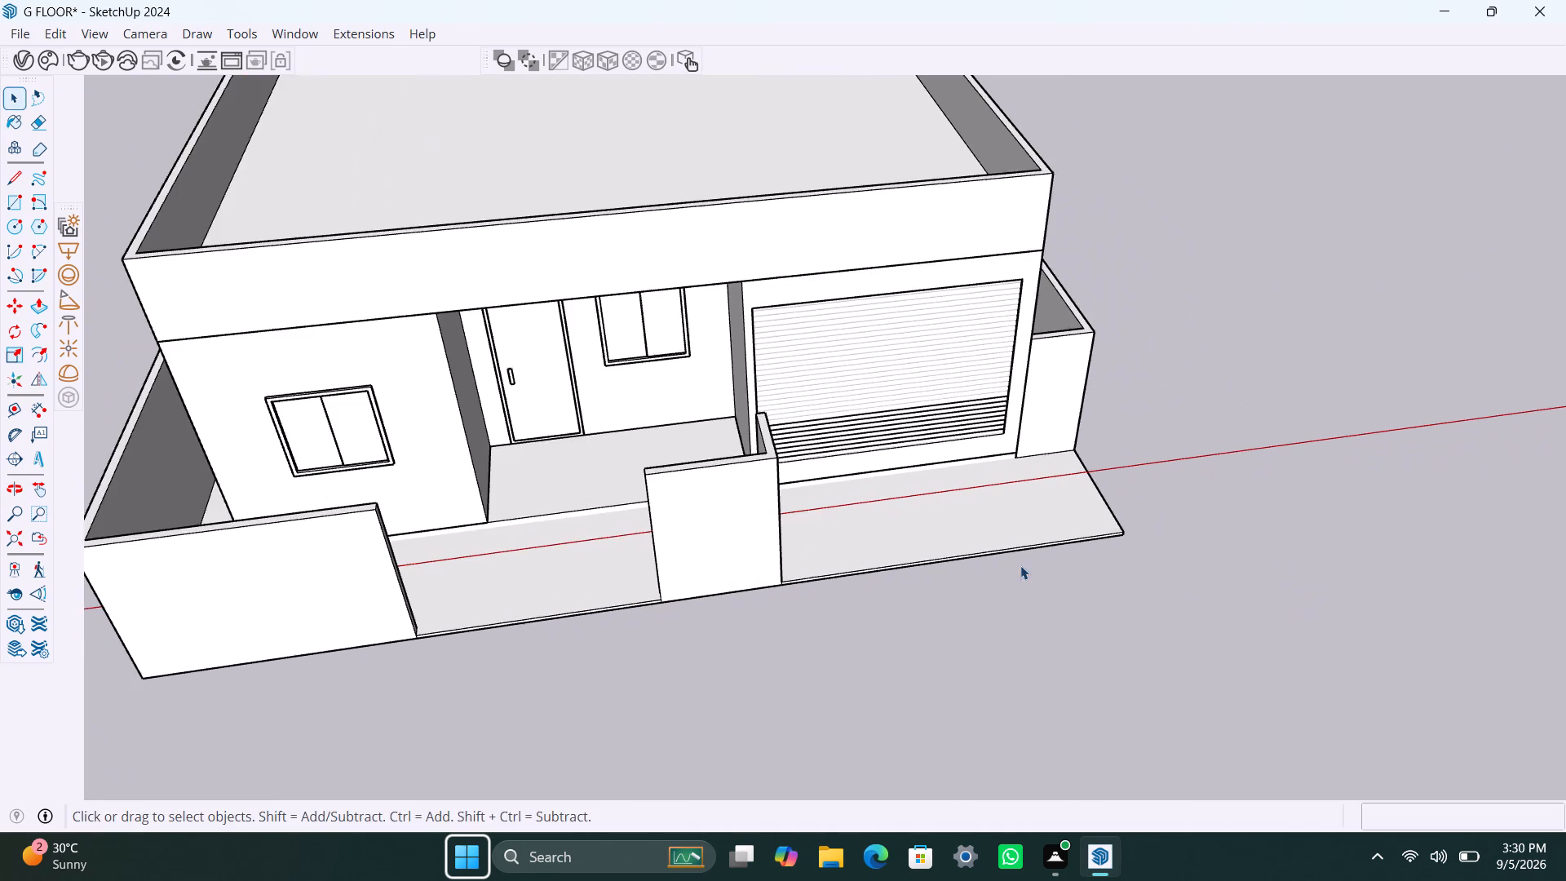
{"action": "middle_click_drag", "start_coordinate": [989, 561], "coordinate": [1002, 519]}
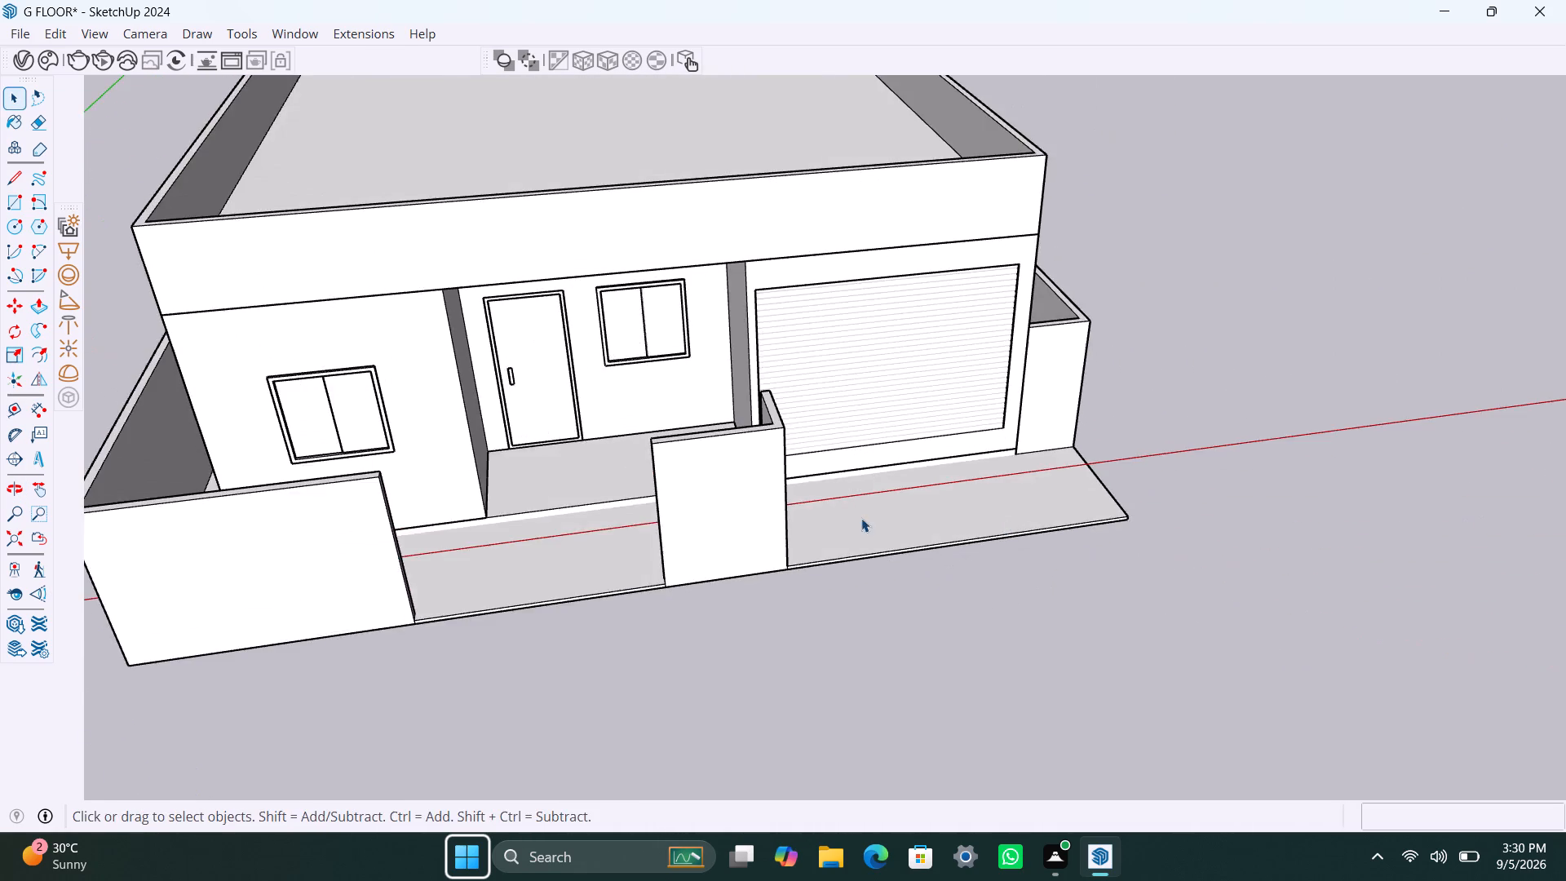
{"action": "scroll", "coordinate": [861, 521], "scroll_direction": "down", "scroll_amount": 6}
{"action": "middle_click_drag", "start_coordinate": [929, 511], "coordinate": [874, 626]}
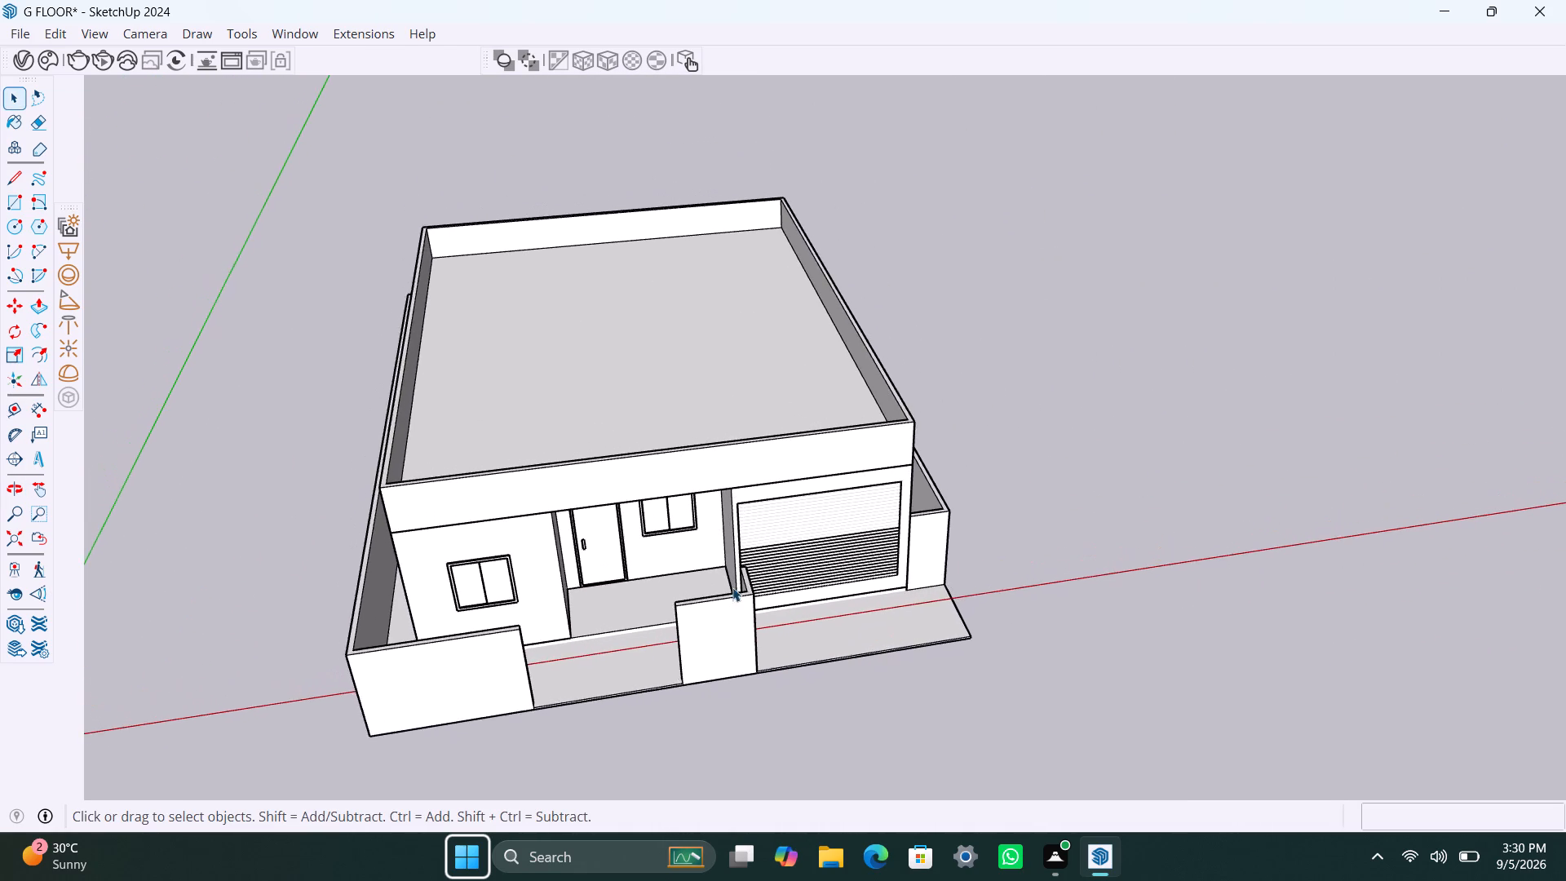
{"action": "scroll", "coordinate": [734, 586], "scroll_direction": "up", "scroll_amount": 2}
Save the model.
{"action": "key", "text": "ctrl+s"}
Inspect the house and compound wall from all sides, including the side windows and roof parapet.
{"action": "scroll", "coordinate": [864, 690], "scroll_direction": "down", "scroll_amount": 2}
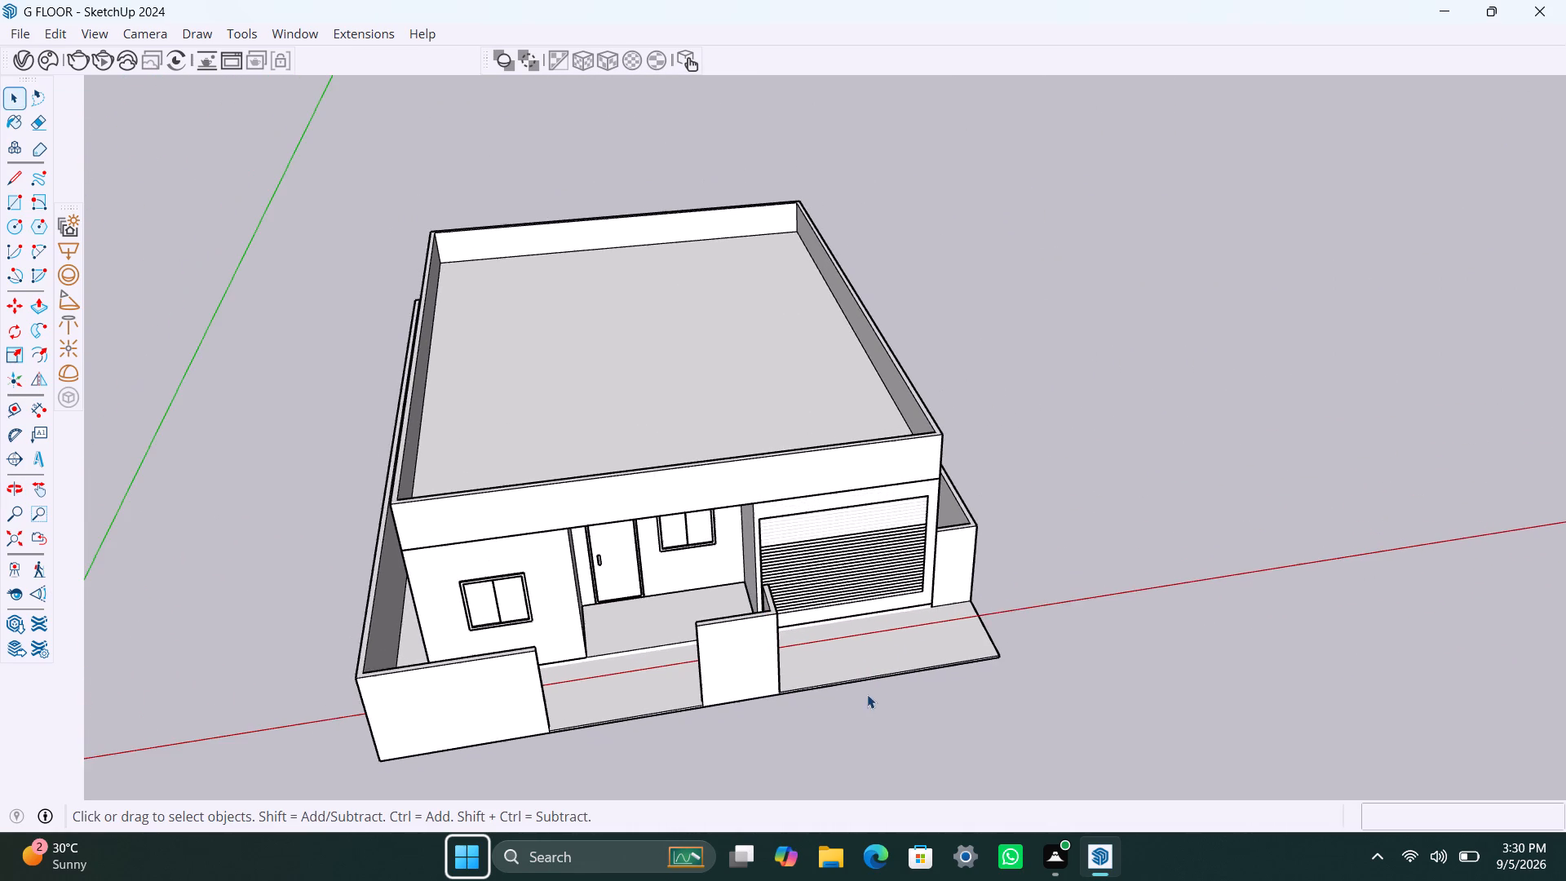
{"action": "middle_click_drag", "start_coordinate": [878, 689], "coordinate": [807, 653]}
{"action": "scroll", "coordinate": [785, 502], "scroll_direction": "down", "scroll_amount": 9}
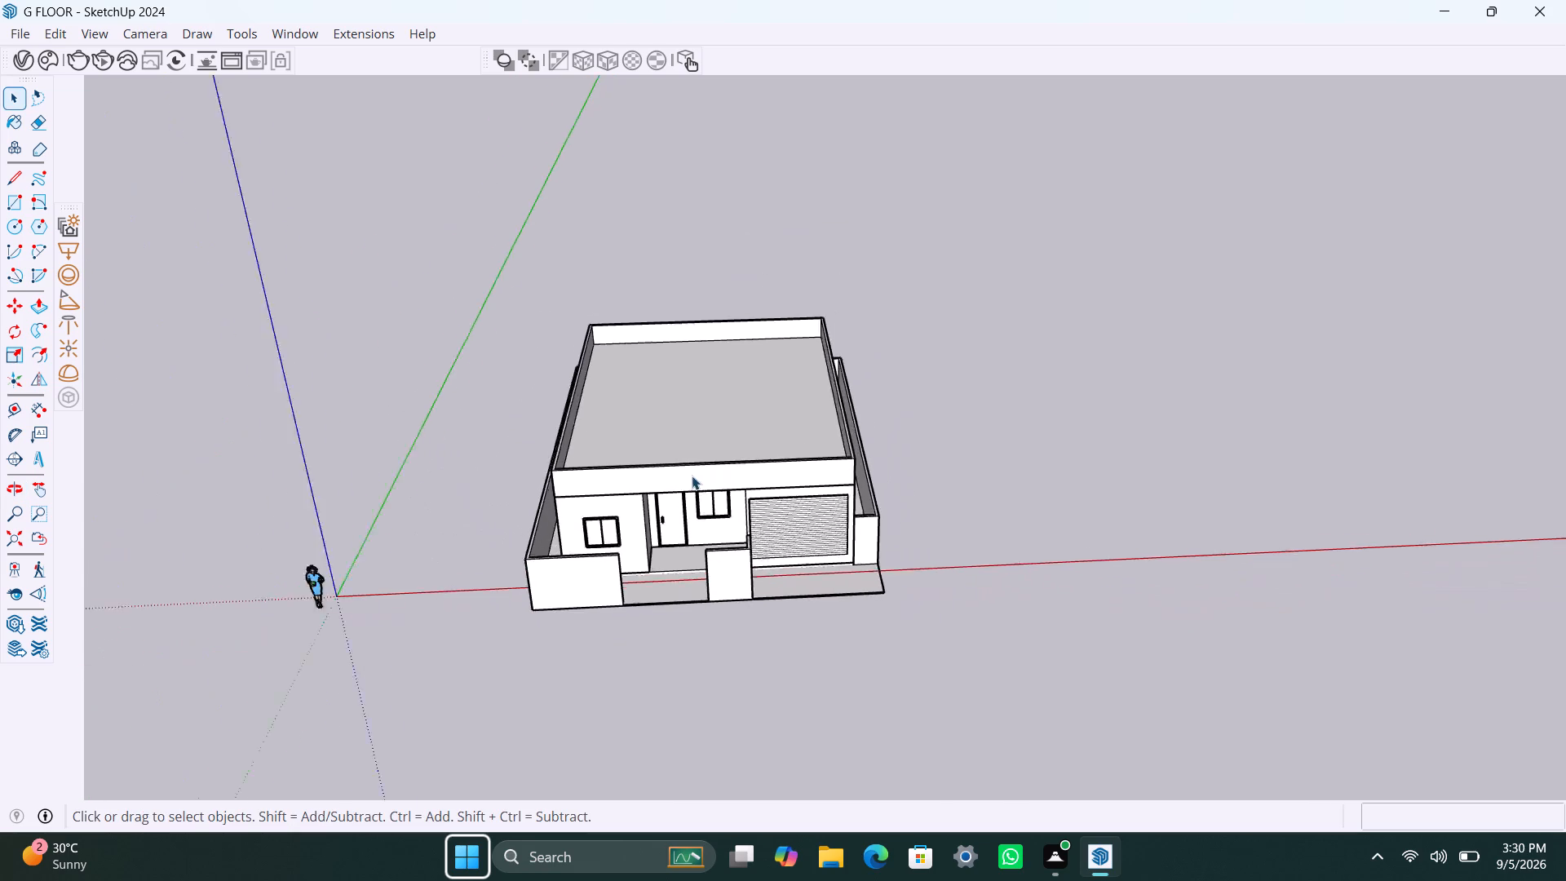
{"action": "scroll", "coordinate": [796, 410], "scroll_direction": "down", "scroll_amount": 5}
{"action": "scroll", "coordinate": [728, 456], "scroll_direction": "up", "scroll_amount": 10}
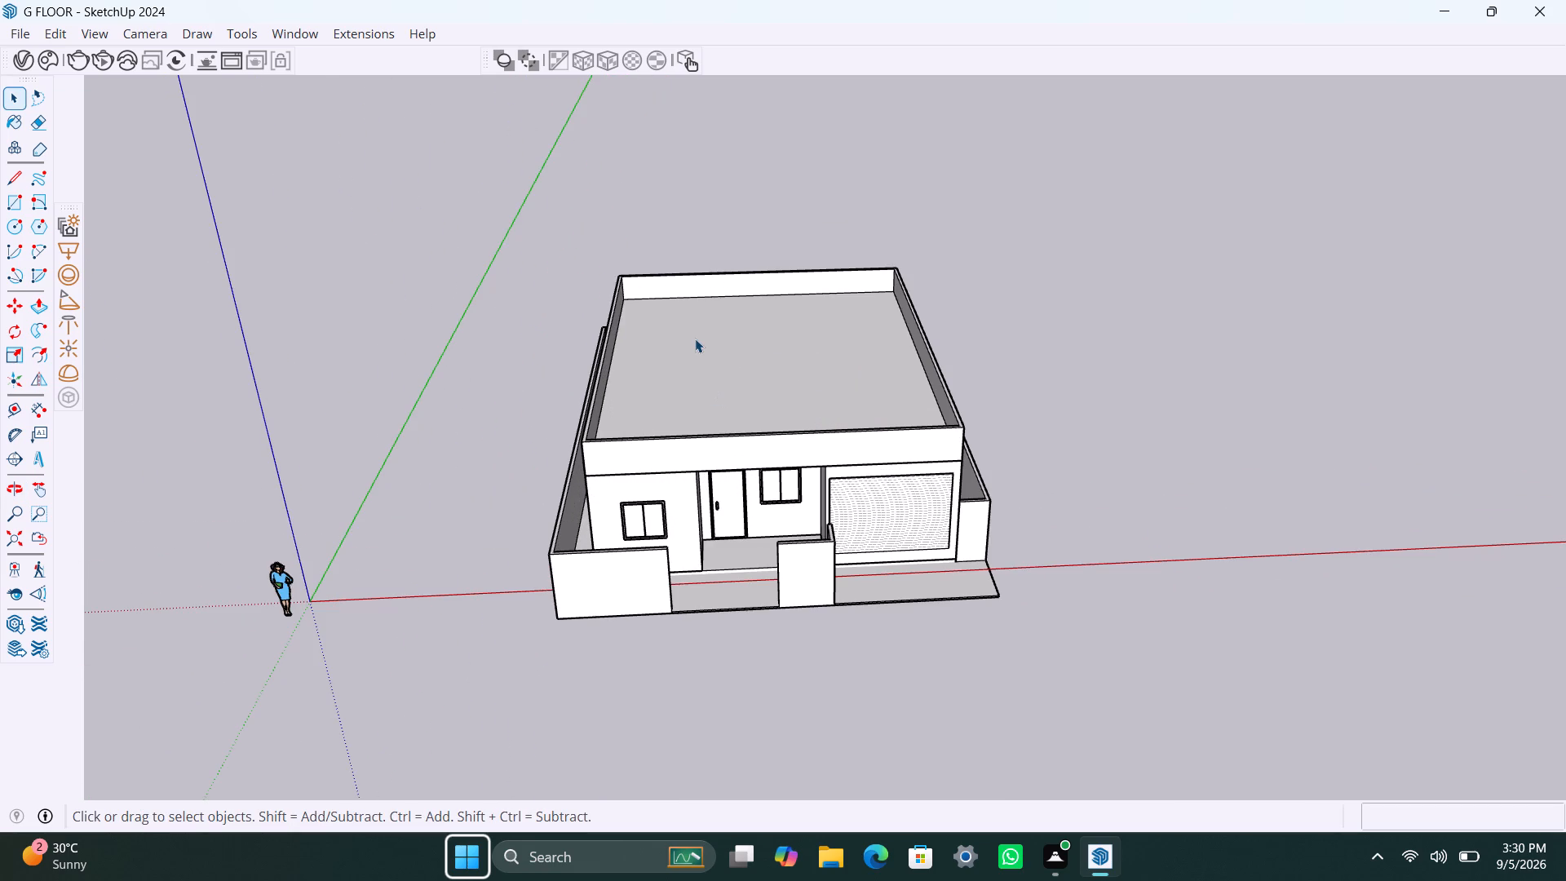
{"action": "scroll", "coordinate": [661, 391], "scroll_direction": "down", "scroll_amount": 4}
{"action": "middle_click_drag", "start_coordinate": [648, 441], "coordinate": [1393, 311]}
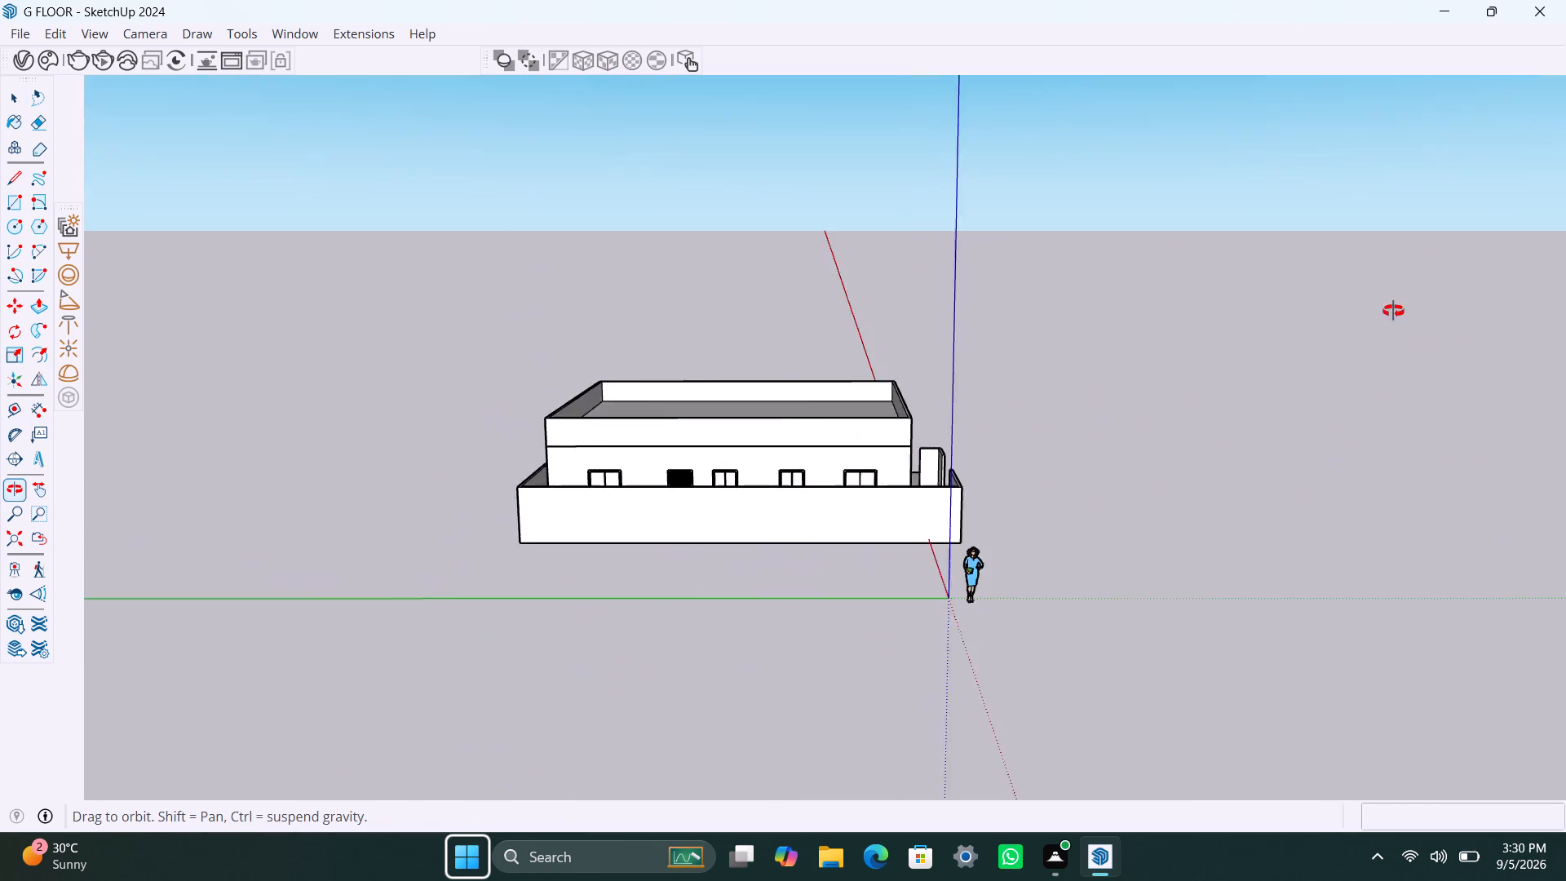
{"action": "middle_click_drag", "start_coordinate": [1393, 311], "coordinate": [1565, 368]}
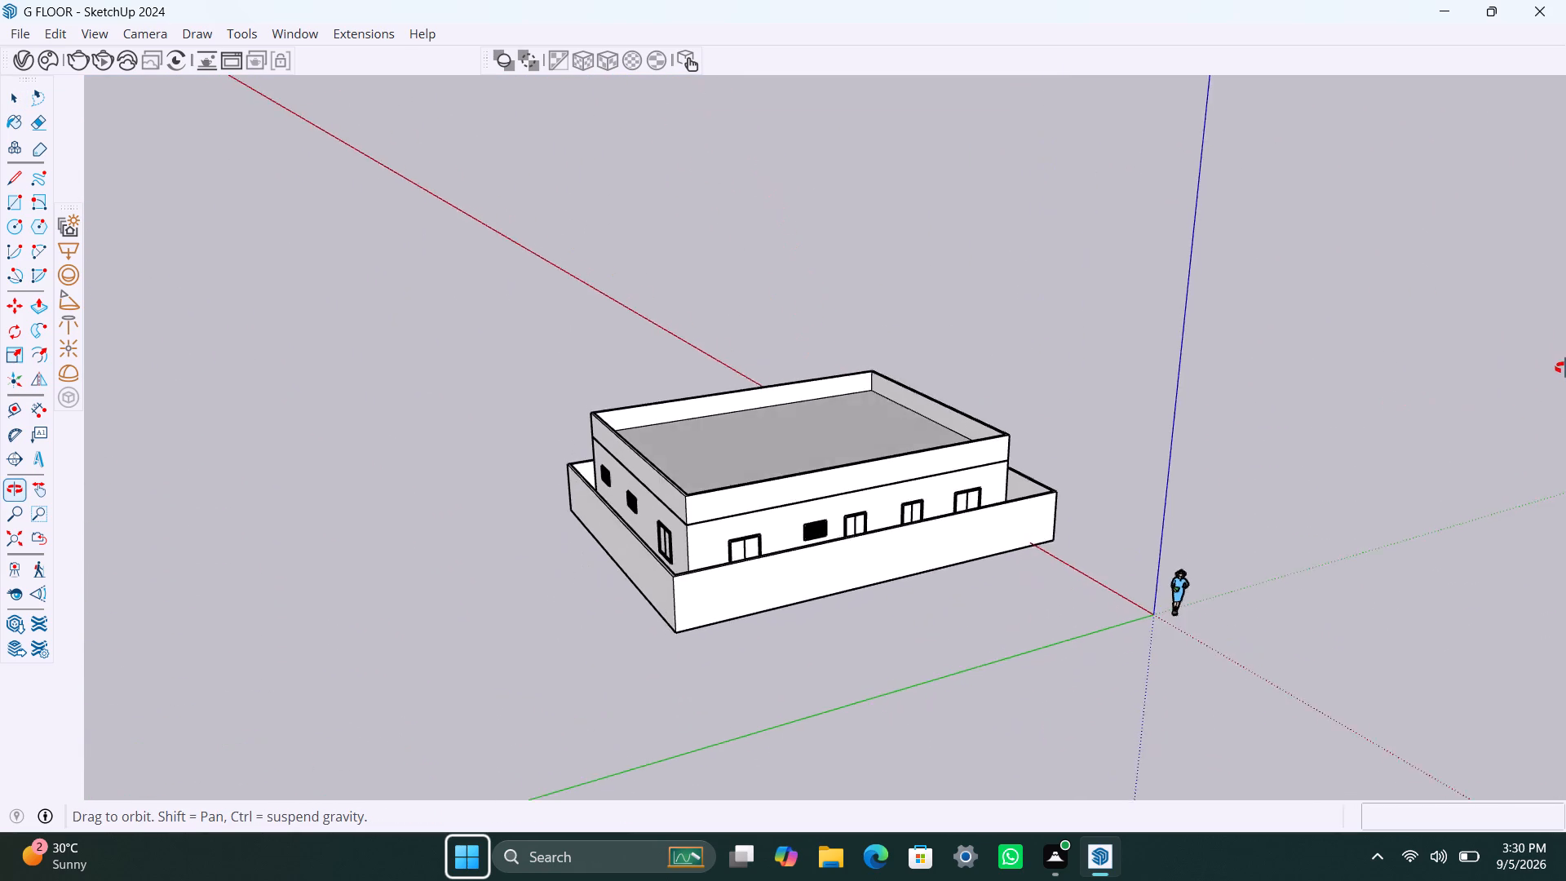
{"action": "middle_click_drag", "start_coordinate": [1565, 368], "coordinate": [377, 522]}
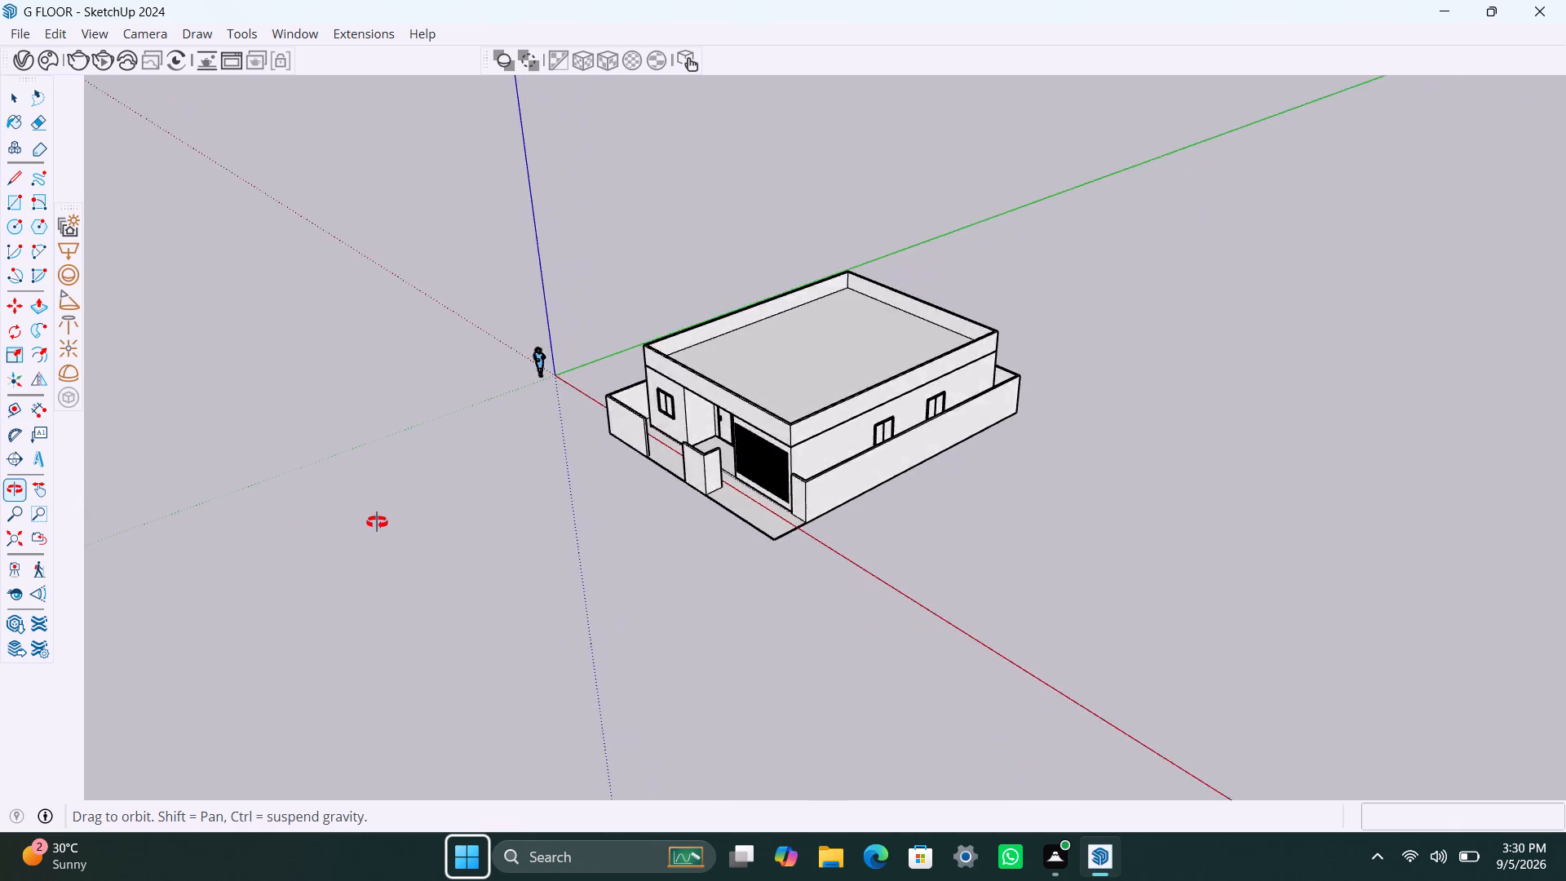
{"action": "middle_click_drag", "start_coordinate": [377, 522], "coordinate": [24, 531]}
{"action": "scroll", "coordinate": [940, 425], "scroll_direction": "up", "scroll_amount": 7}
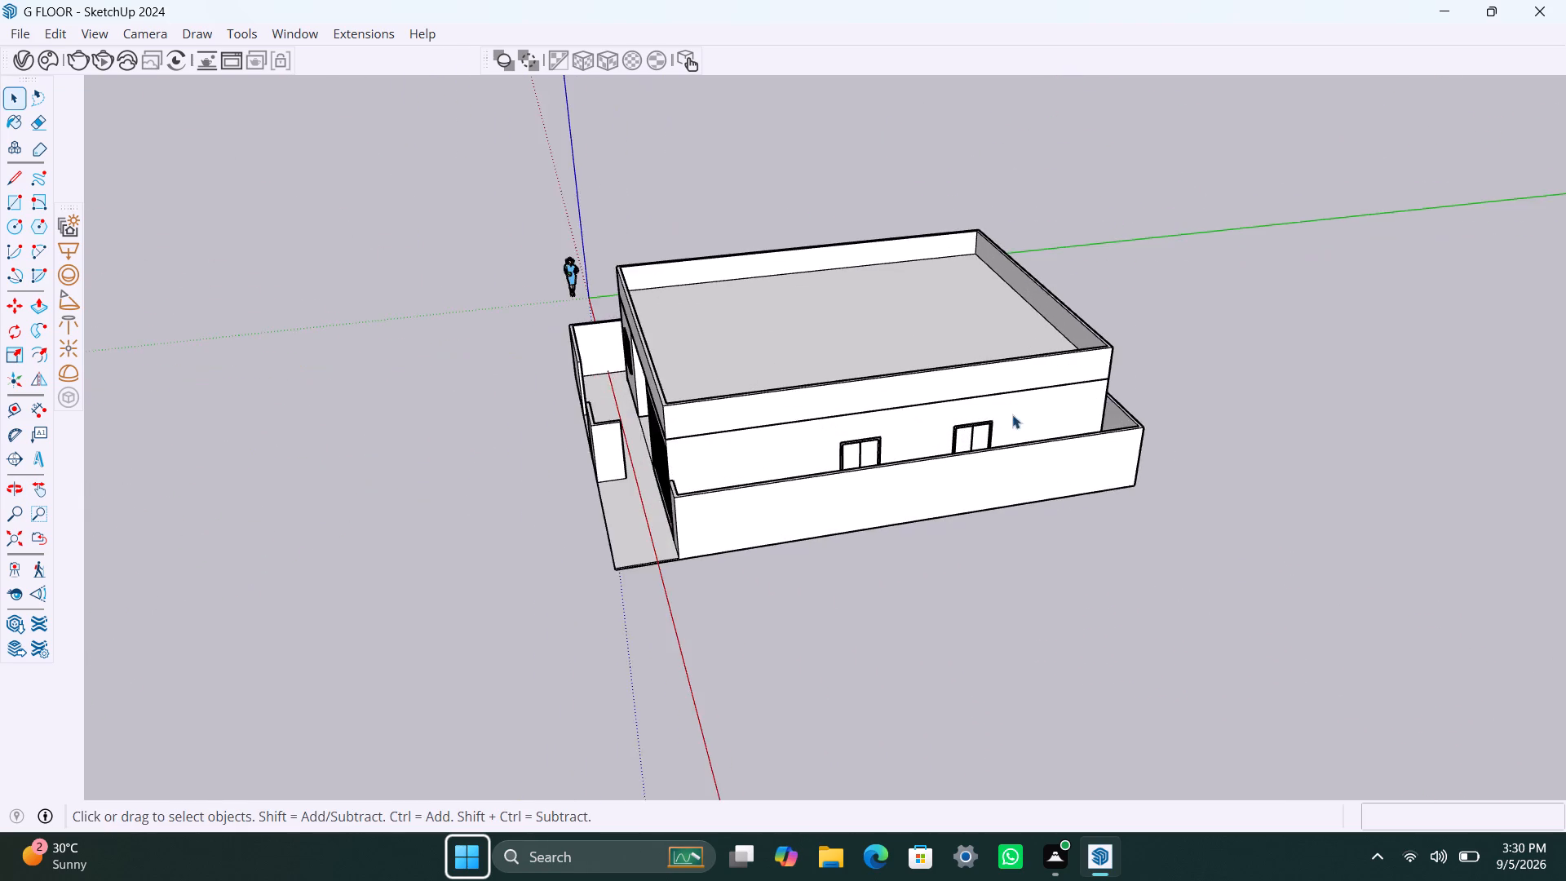
{"action": "scroll", "coordinate": [1012, 414], "scroll_direction": "up", "scroll_amount": 2}
{"action": "scroll", "coordinate": [870, 473], "scroll_direction": "up", "scroll_amount": 4}
{"action": "middle_click_drag", "start_coordinate": [796, 478], "coordinate": [448, 704]}
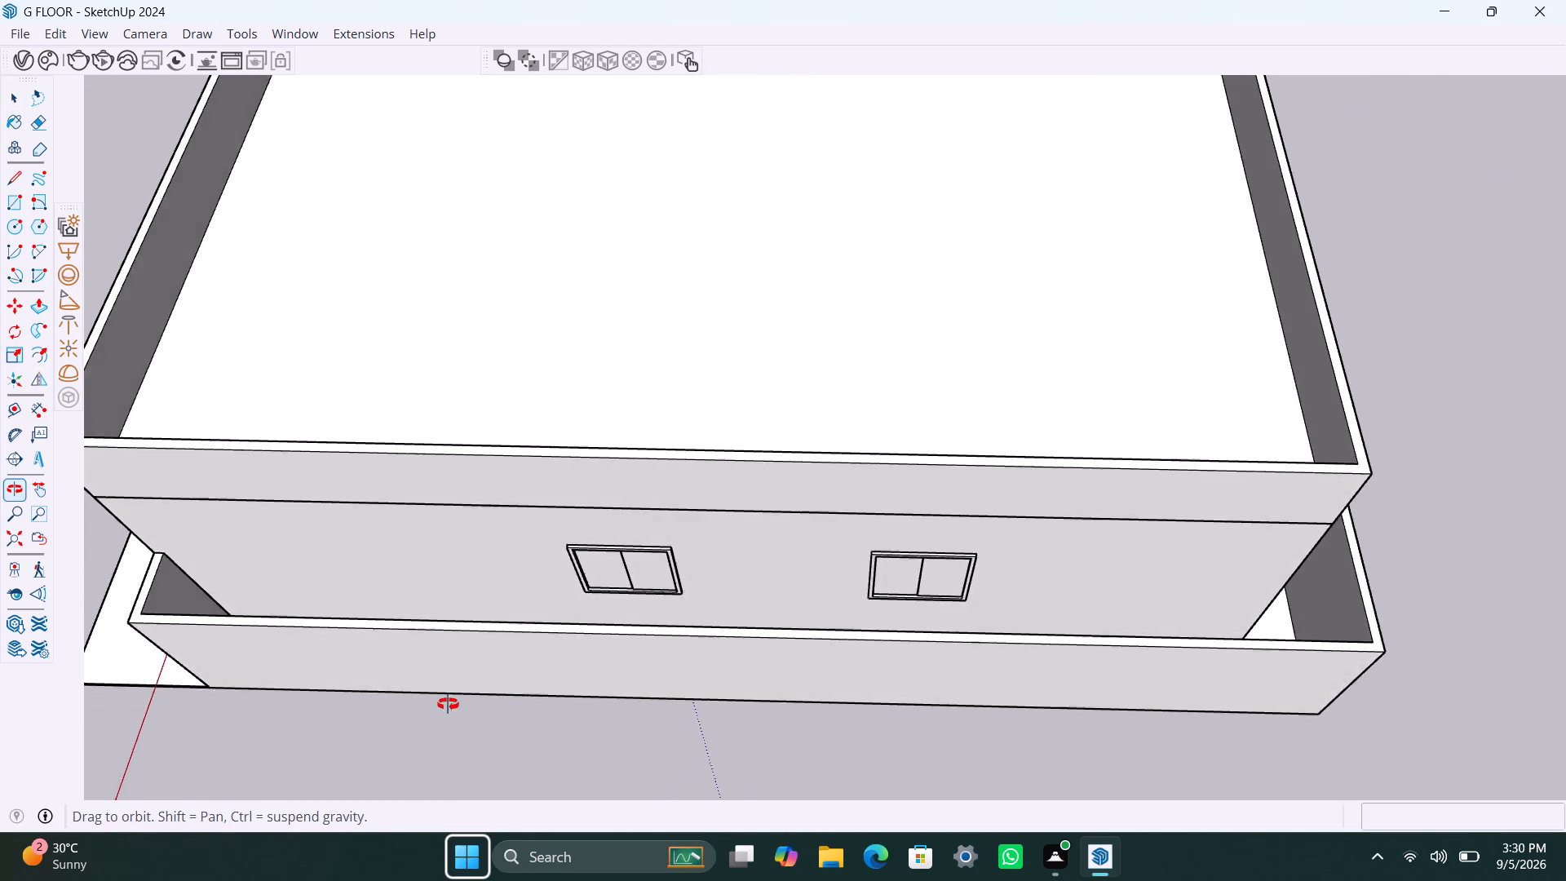
{"action": "middle_click_drag", "start_coordinate": [448, 704], "coordinate": [1565, 467]}
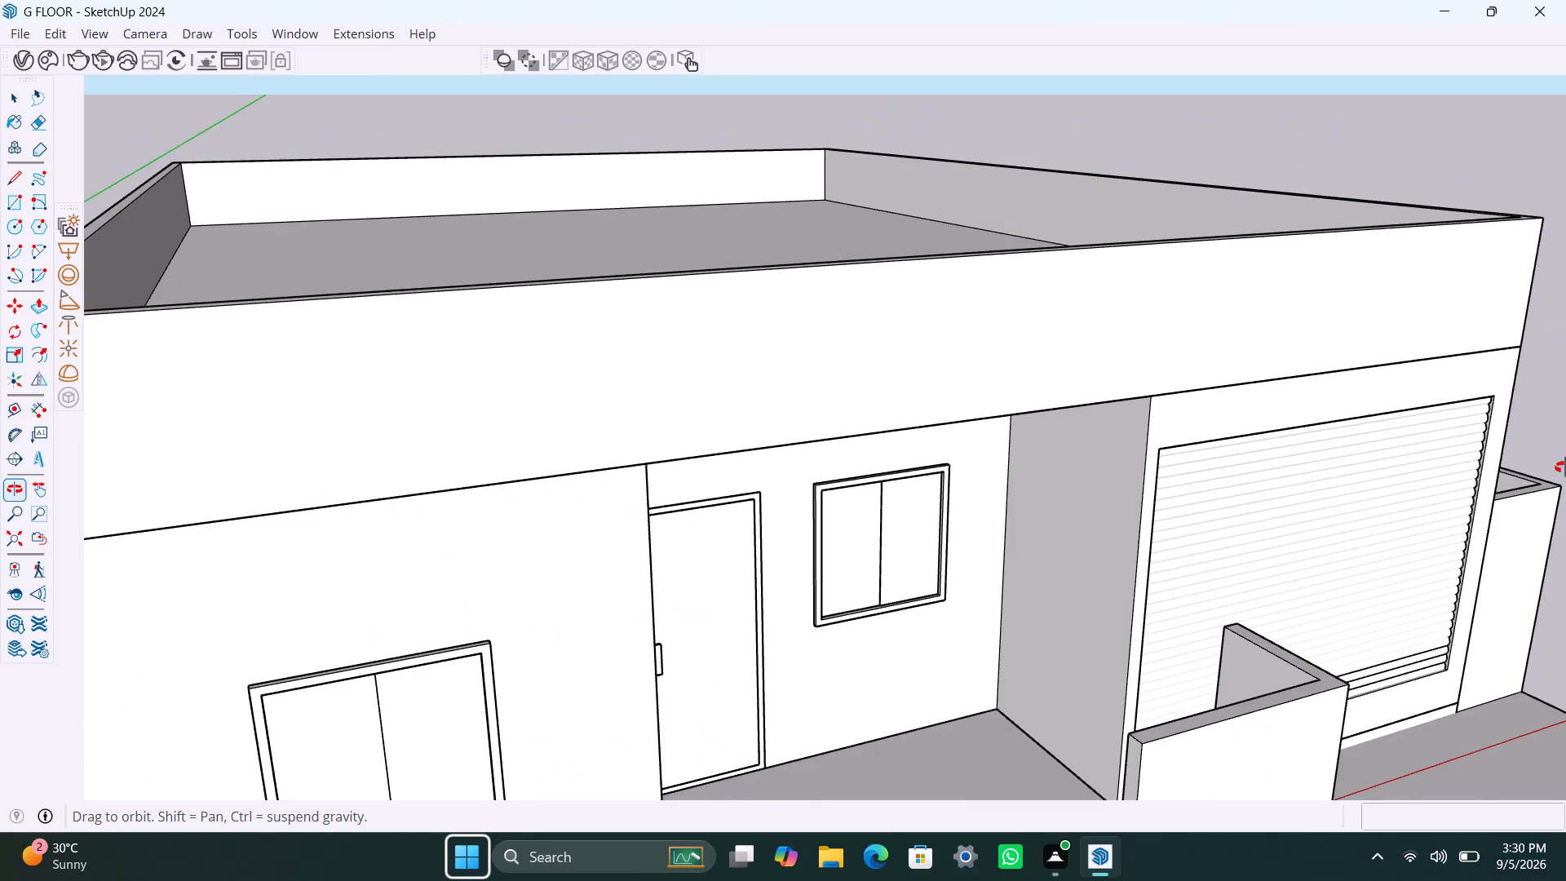
{"action": "middle_click_drag", "start_coordinate": [1565, 467], "coordinate": [1565, 340]}
{"action": "scroll", "coordinate": [622, 371], "scroll_direction": "down", "scroll_amount": 13}
{"action": "middle_click_drag", "start_coordinate": [342, 411], "coordinate": [444, 441]}
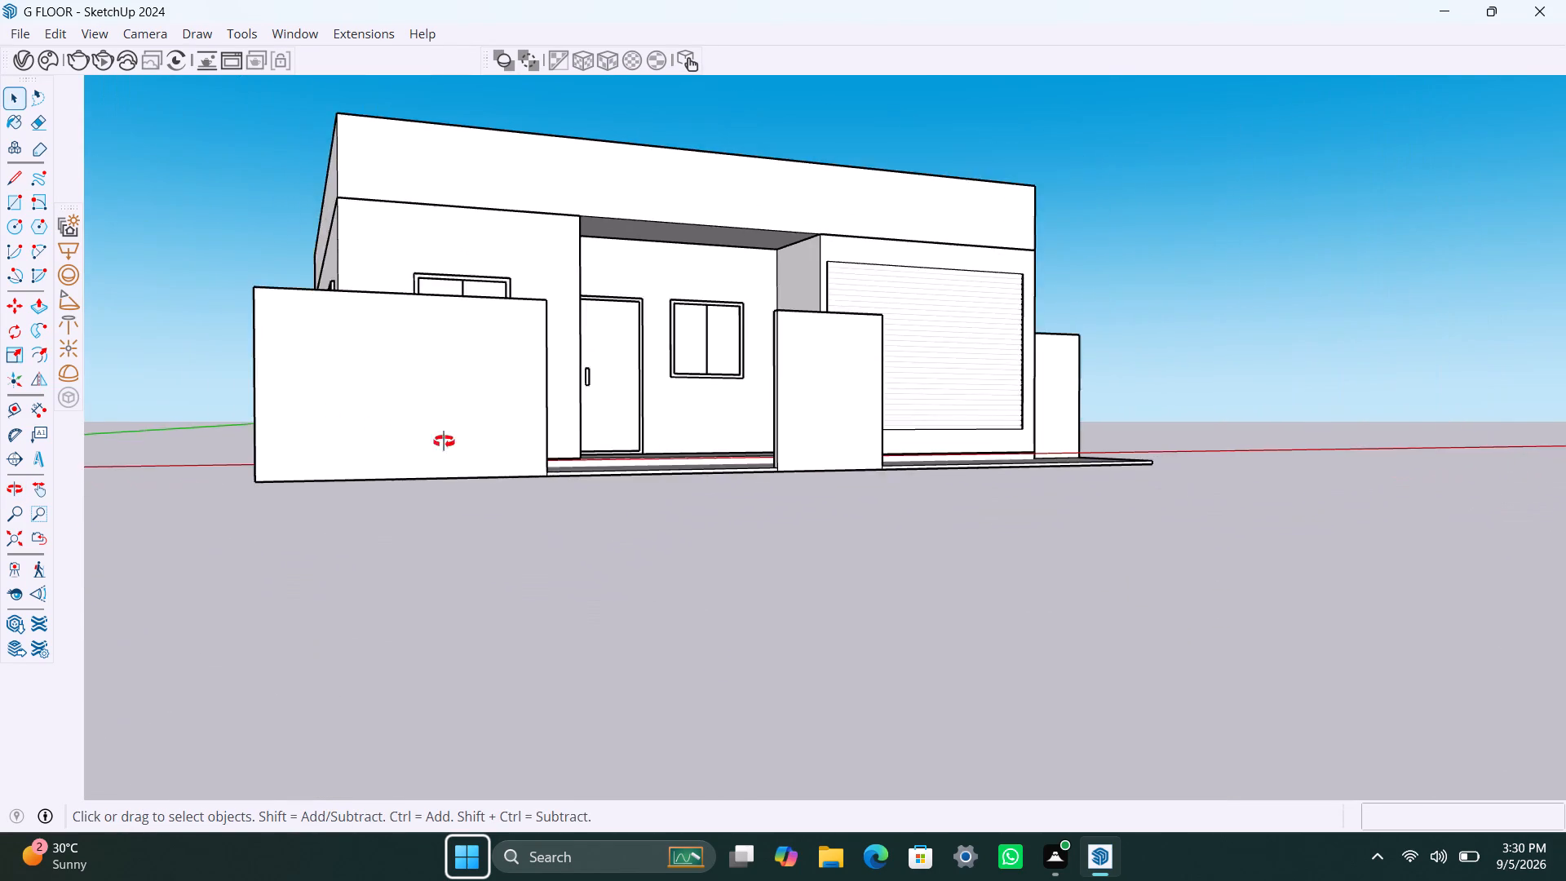
{"action": "middle_click_drag", "start_coordinate": [444, 441], "coordinate": [943, 484]}
{"action": "scroll", "coordinate": [569, 356], "scroll_direction": "up", "scroll_amount": 3}
{"action": "scroll", "coordinate": [476, 349], "scroll_direction": "down", "scroll_amount": 4}
{"action": "middle_click_drag", "start_coordinate": [470, 389], "coordinate": [472, 400]}
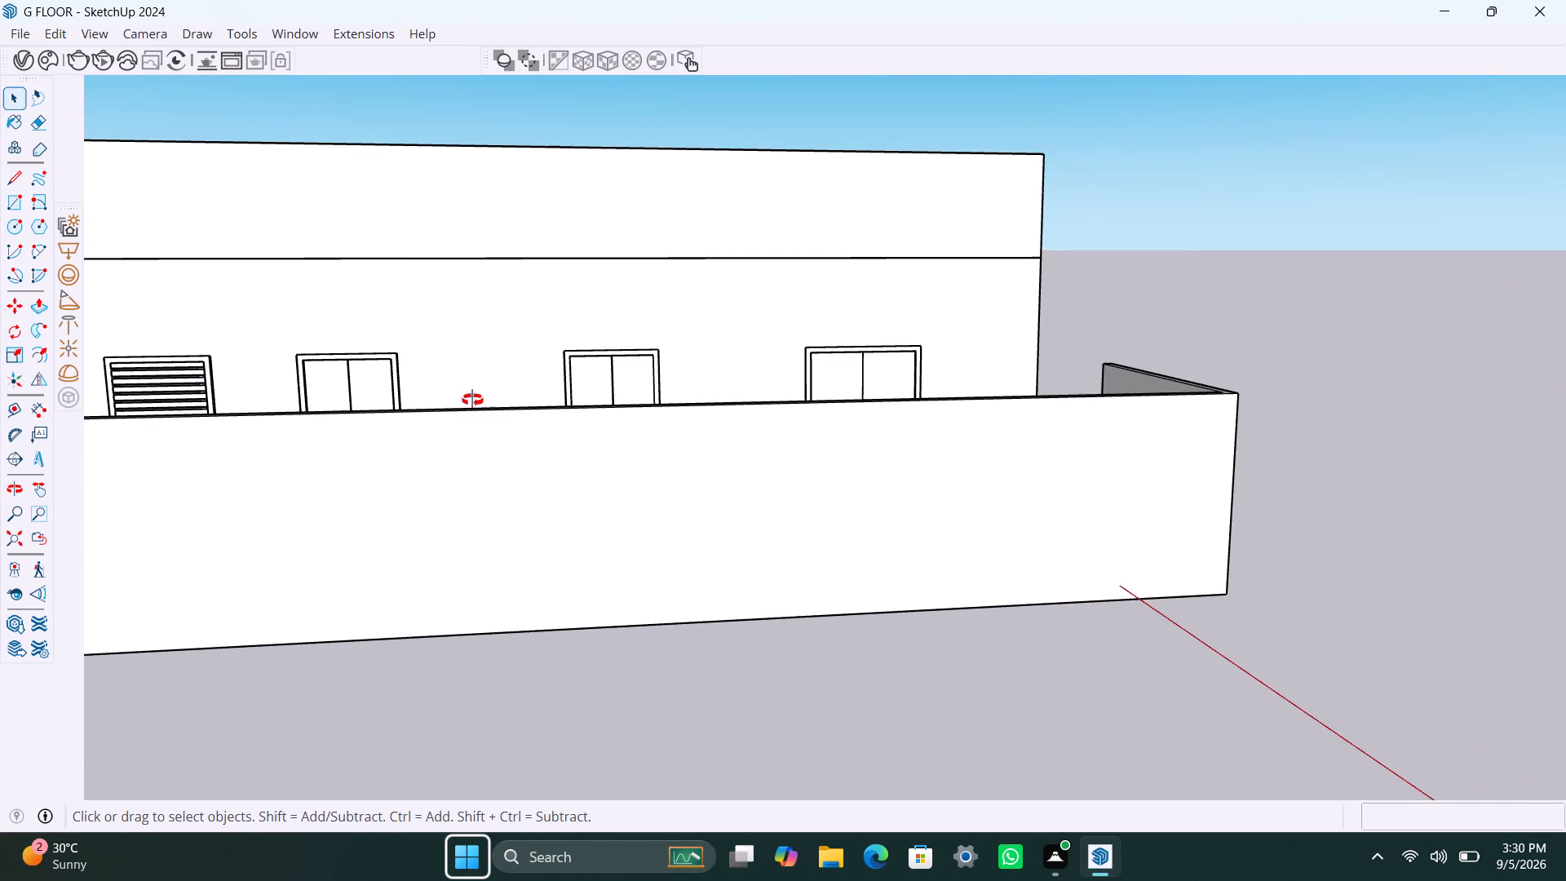
Inside the house group, draw a rectangle on the roof slab above the staircase, near the parapet on the side-window wall.
{"action": "middle_click_drag", "start_coordinate": [472, 400], "coordinate": [456, 669]}
{"action": "scroll", "coordinate": [434, 591], "scroll_direction": "up", "scroll_amount": 3}
{"action": "scroll", "coordinate": [418, 579], "scroll_direction": "down", "scroll_amount": 3}
{"action": "middle_click_drag", "start_coordinate": [415, 602], "coordinate": [409, 685]}
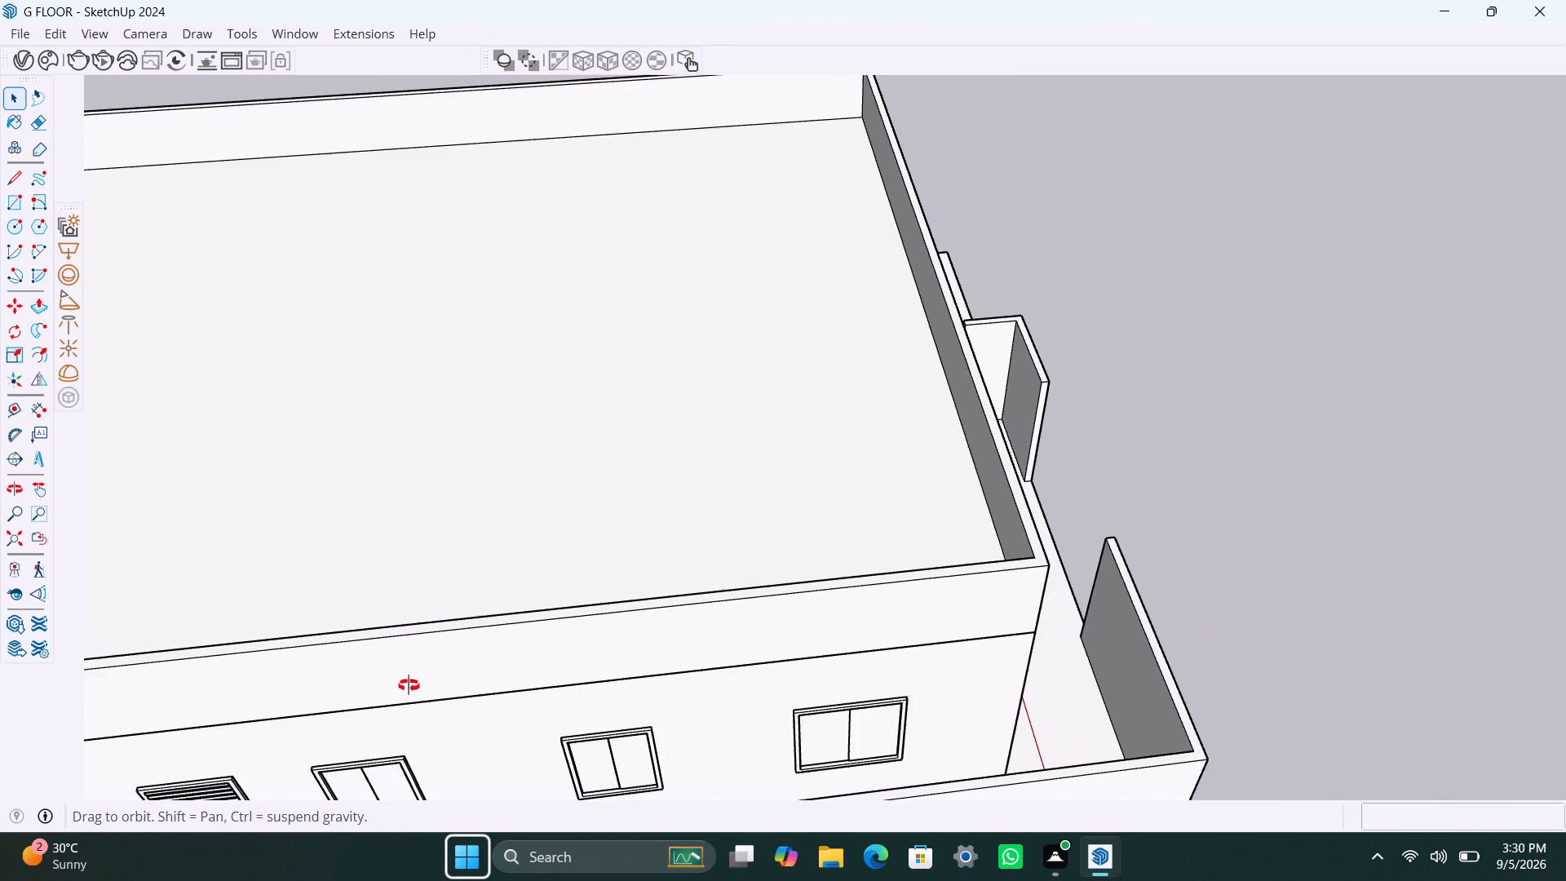
{"action": "middle_click_drag", "start_coordinate": [409, 685], "coordinate": [405, 722]}
{"action": "left_click", "coordinate": [407, 592]}
{"action": "triple_click", "coordinate": [361, 644]}
{"action": "left_click", "coordinate": [362, 644]}
{"action": "left_click", "coordinate": [368, 652]}
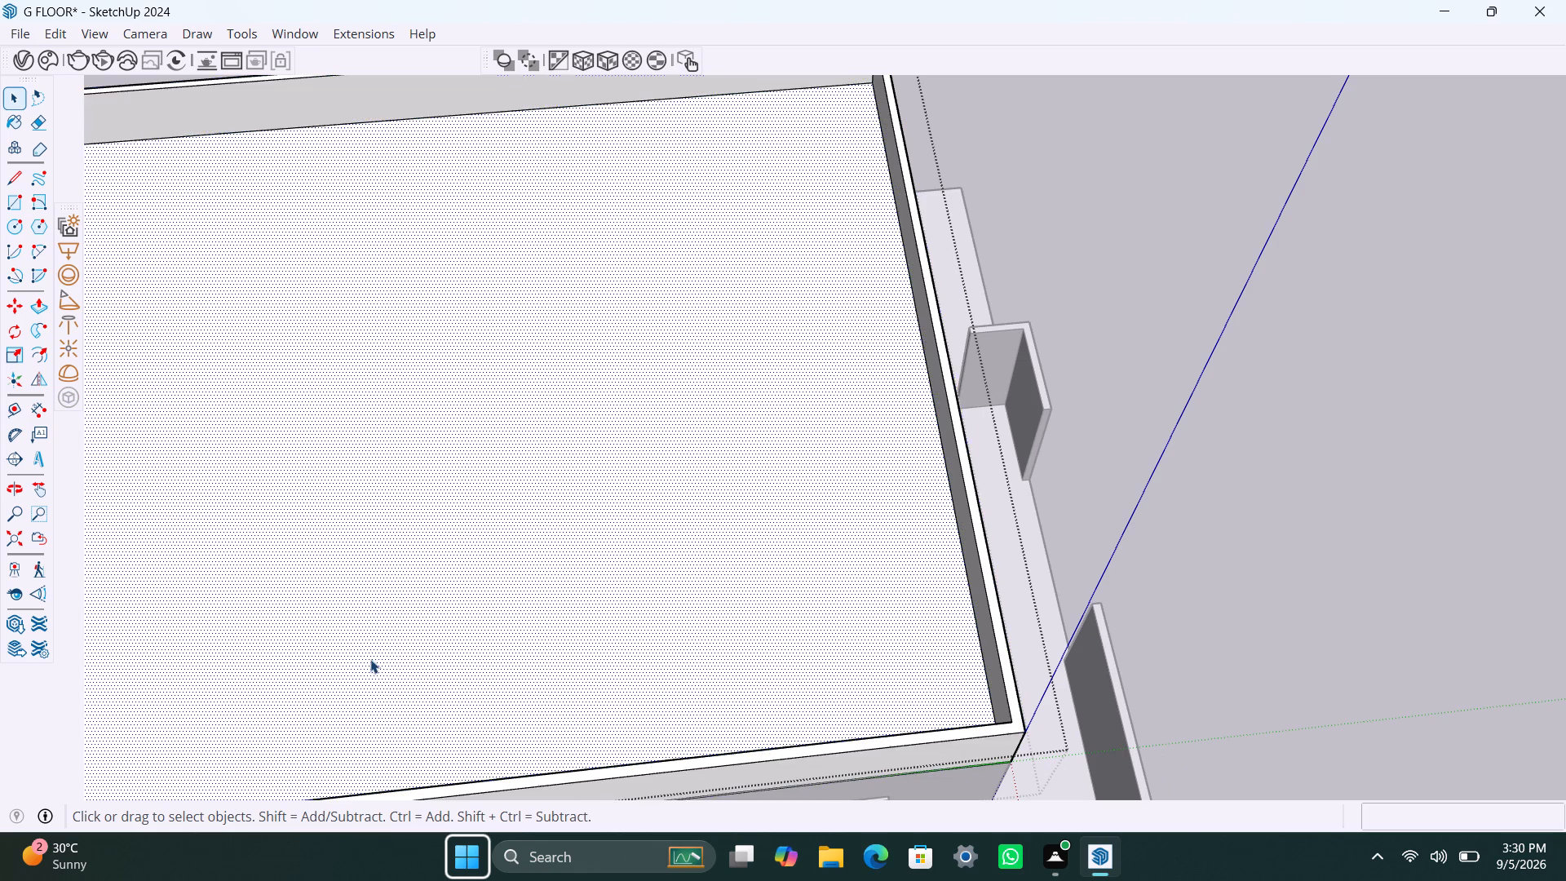
{"action": "scroll", "coordinate": [369, 666], "scroll_direction": "down", "scroll_amount": 3}
{"action": "middle_click_drag", "start_coordinate": [389, 757], "coordinate": [531, 761], "text": "shift"}
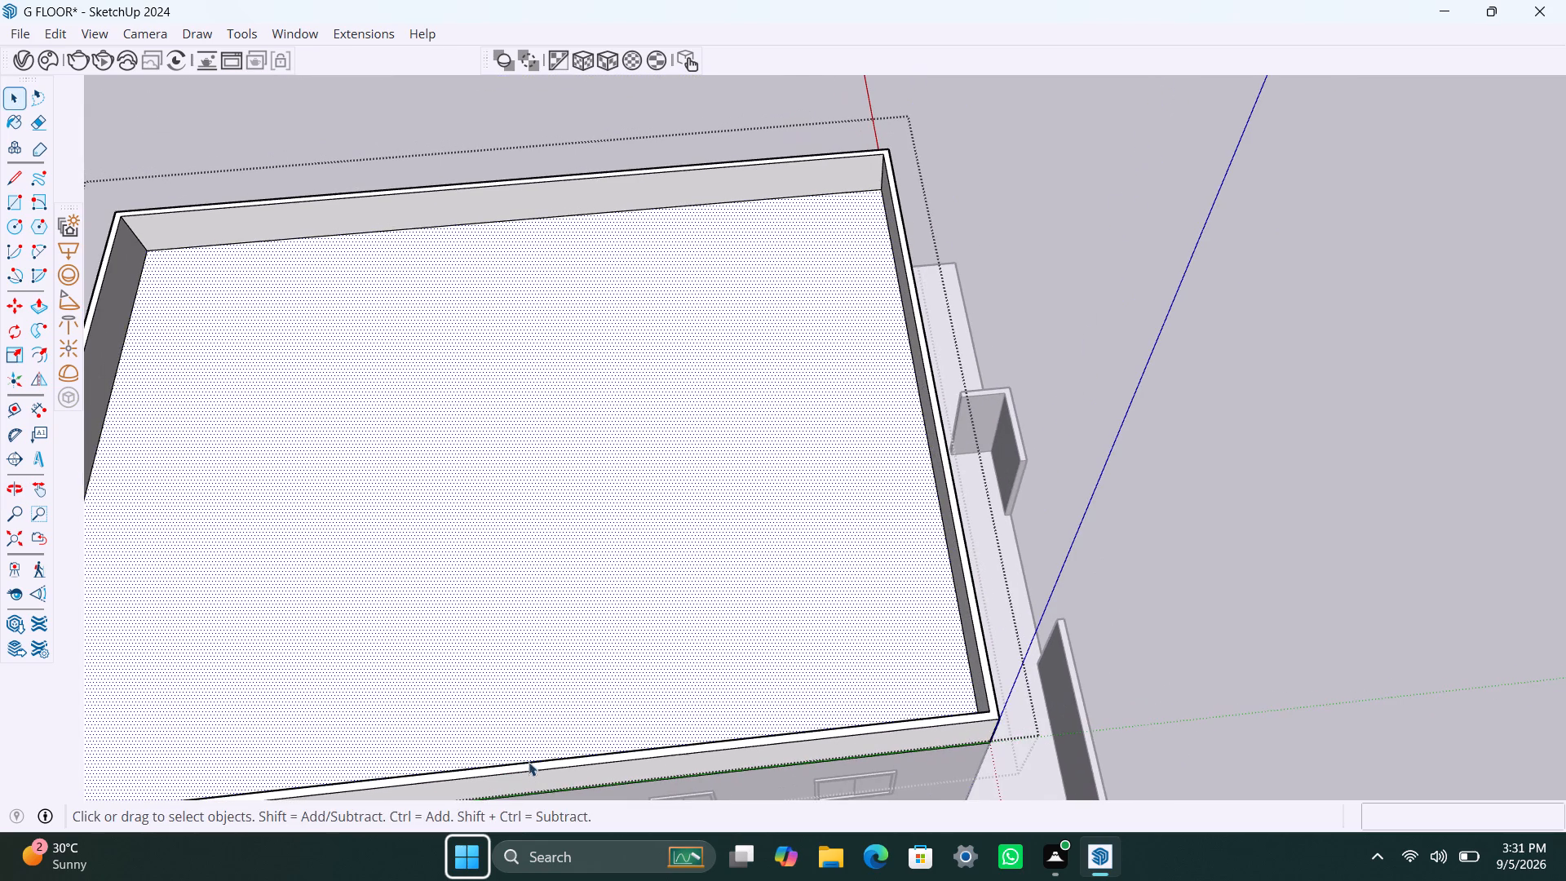
{"action": "key", "text": "r"}
{"action": "scroll", "coordinate": [449, 643], "scroll_direction": "down", "scroll_amount": 3}
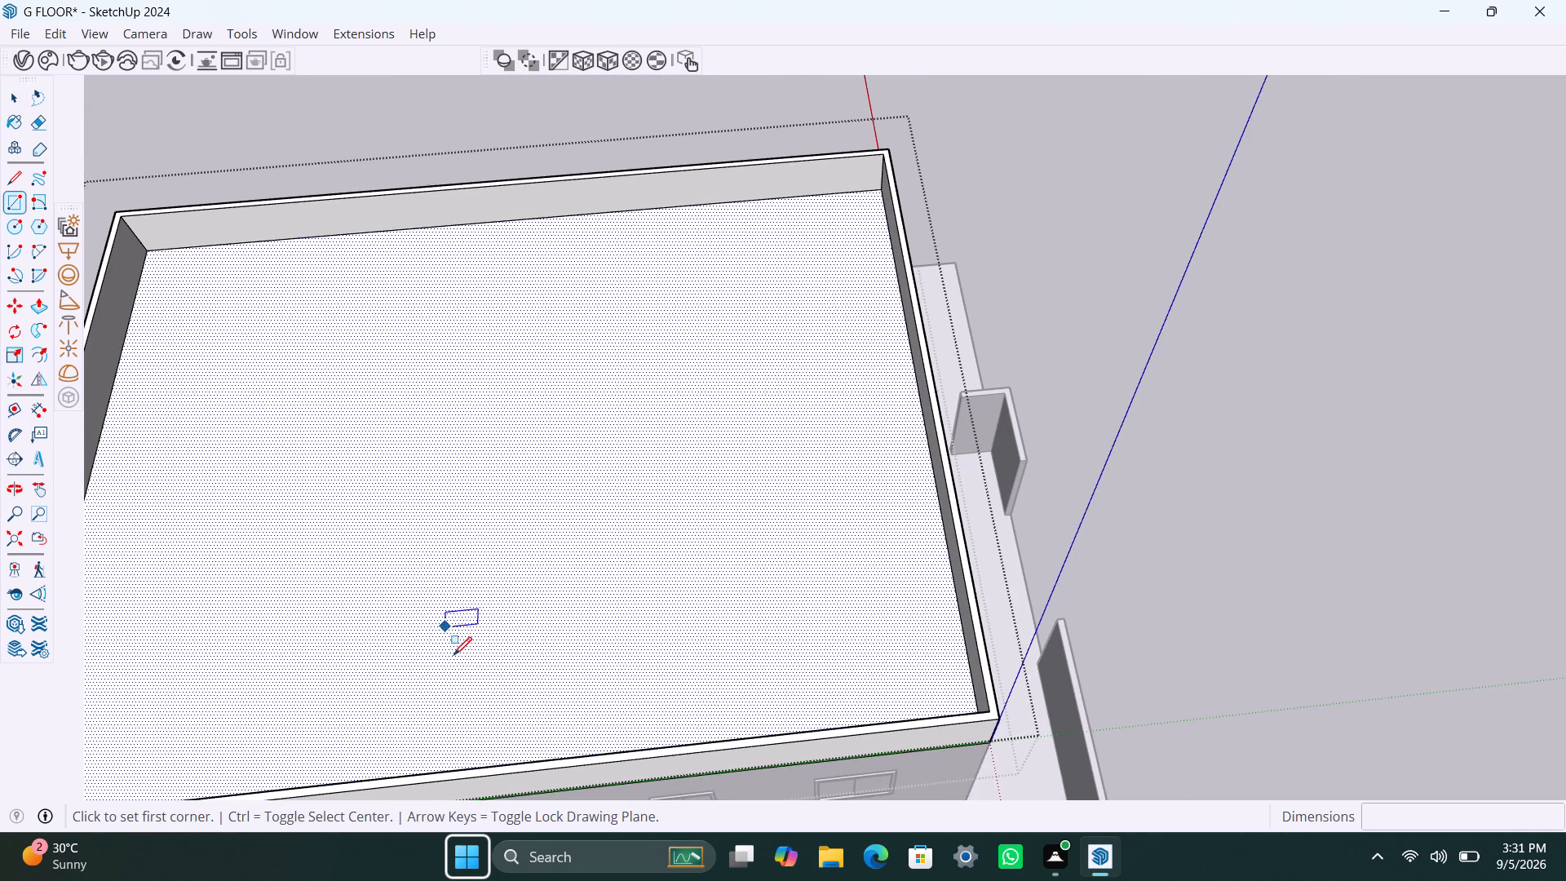
{"action": "scroll", "coordinate": [453, 655], "scroll_direction": "down", "scroll_amount": 1}
{"action": "left_click", "coordinate": [502, 645]}
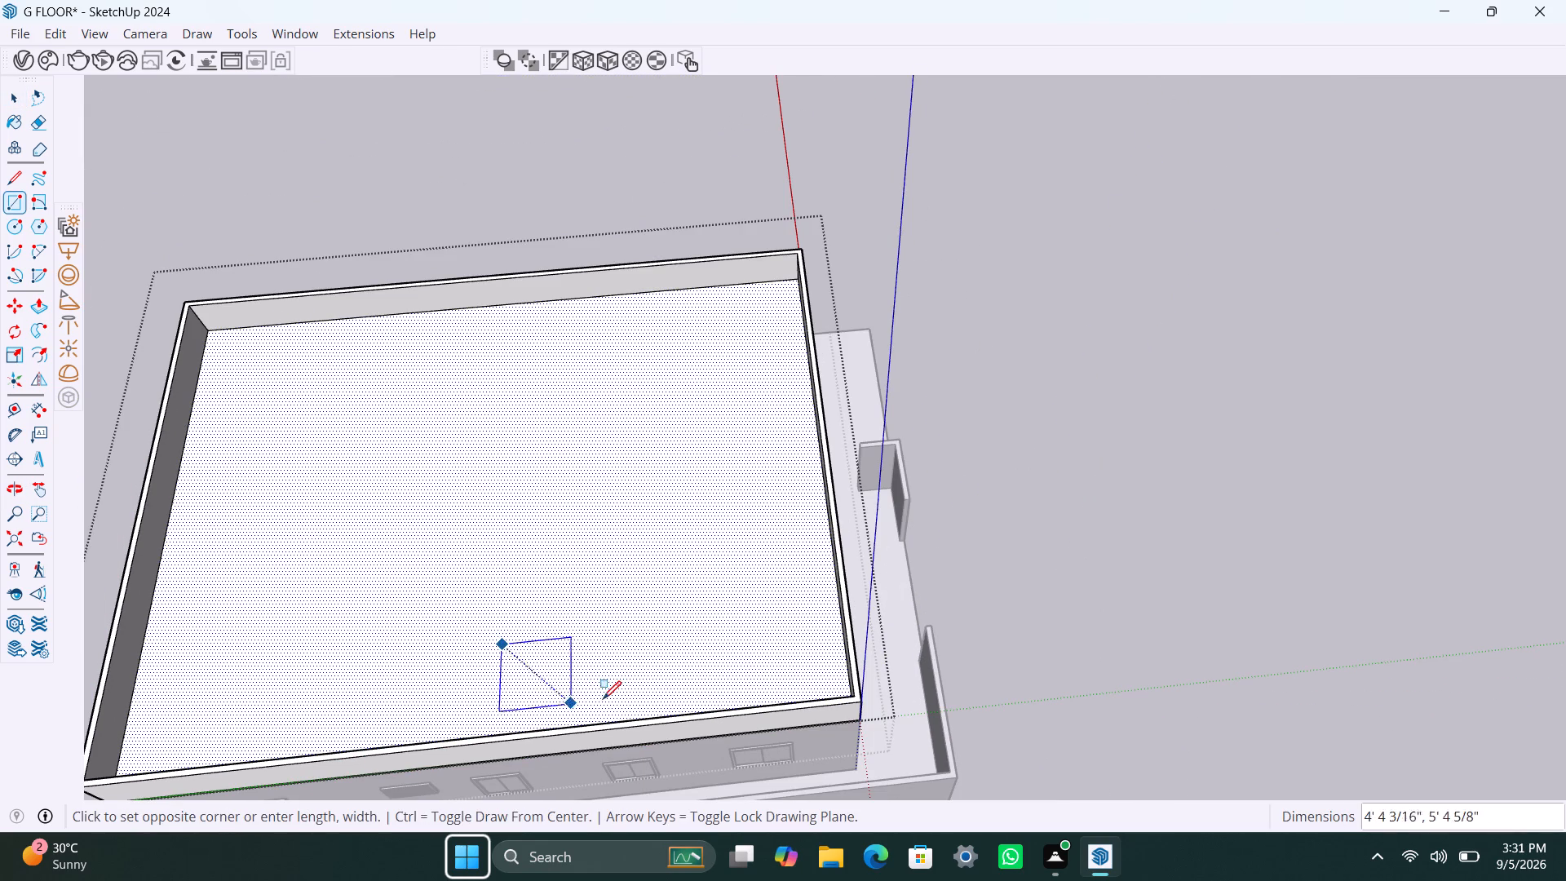
{"action": "left_click", "coordinate": [604, 698]}
Push/Pull the rectangle 6" down through the roof slab to cut the stair opening.
{"action": "key", "text": "space"}
{"action": "left_click", "coordinate": [549, 675]}
{"action": "key", "text": "p"}
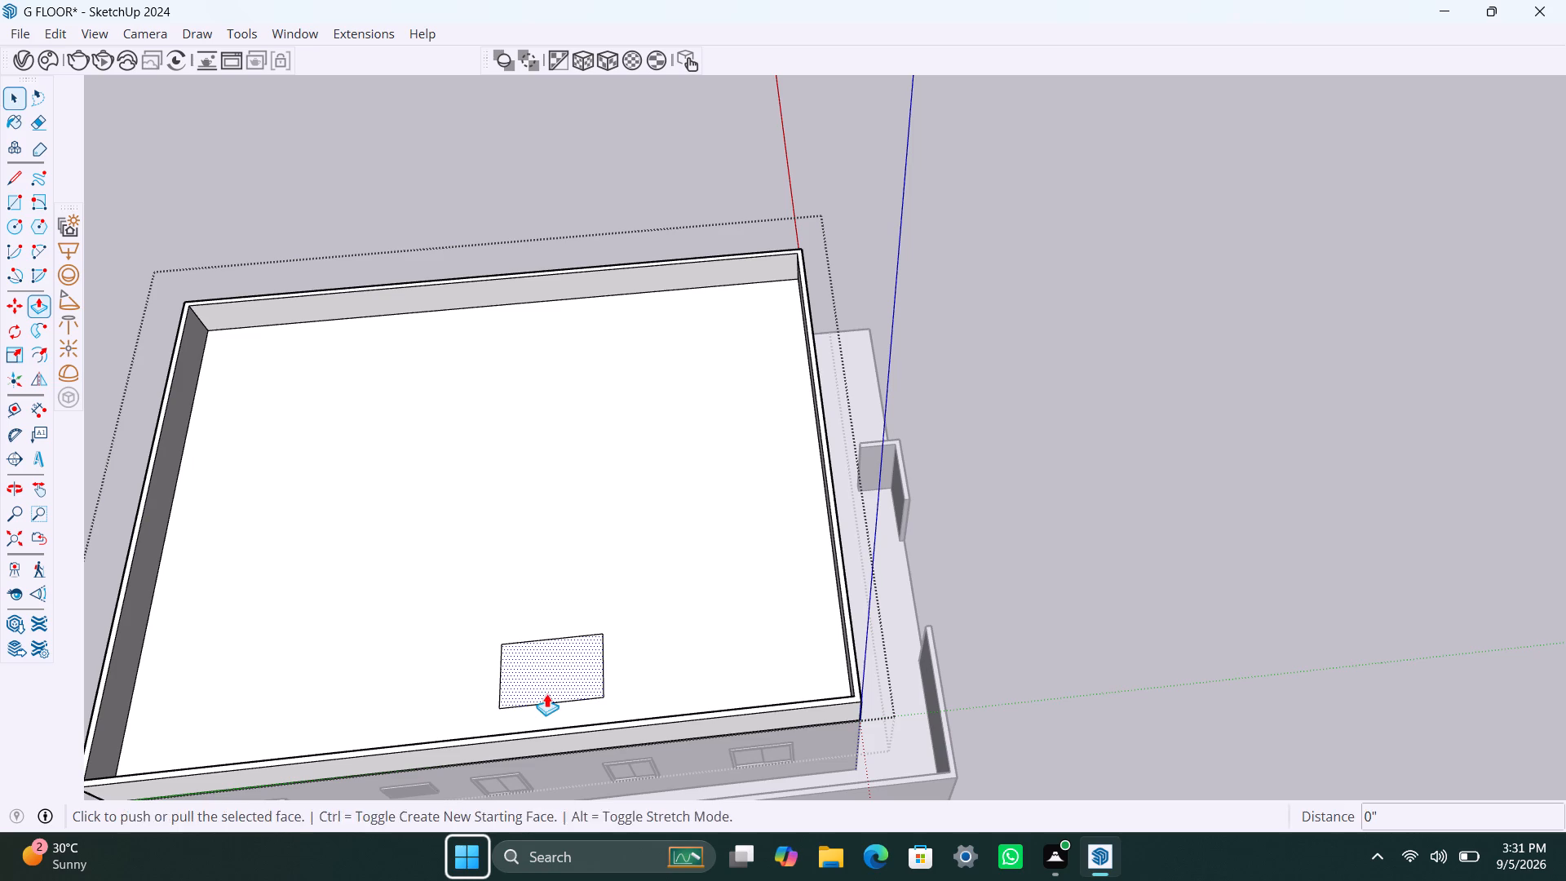
{"action": "left_click", "coordinate": [546, 693]}
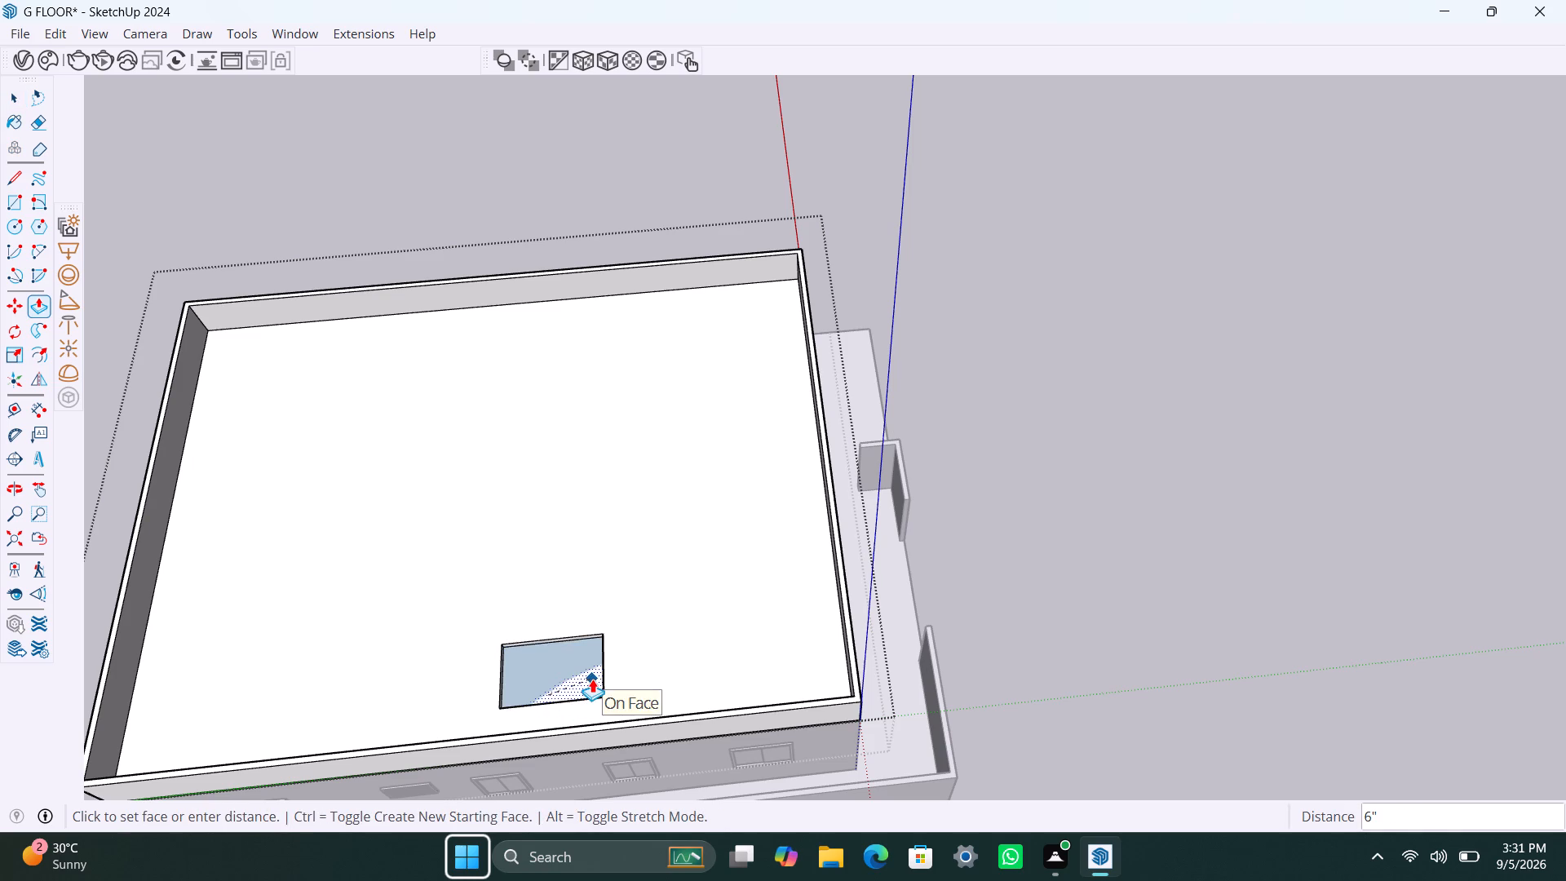
{"action": "left_click", "coordinate": [592, 679]}
{"action": "scroll", "coordinate": [542, 666], "scroll_direction": "down", "scroll_amount": 3}
{"action": "scroll", "coordinate": [536, 670], "scroll_direction": "up", "scroll_amount": 8}
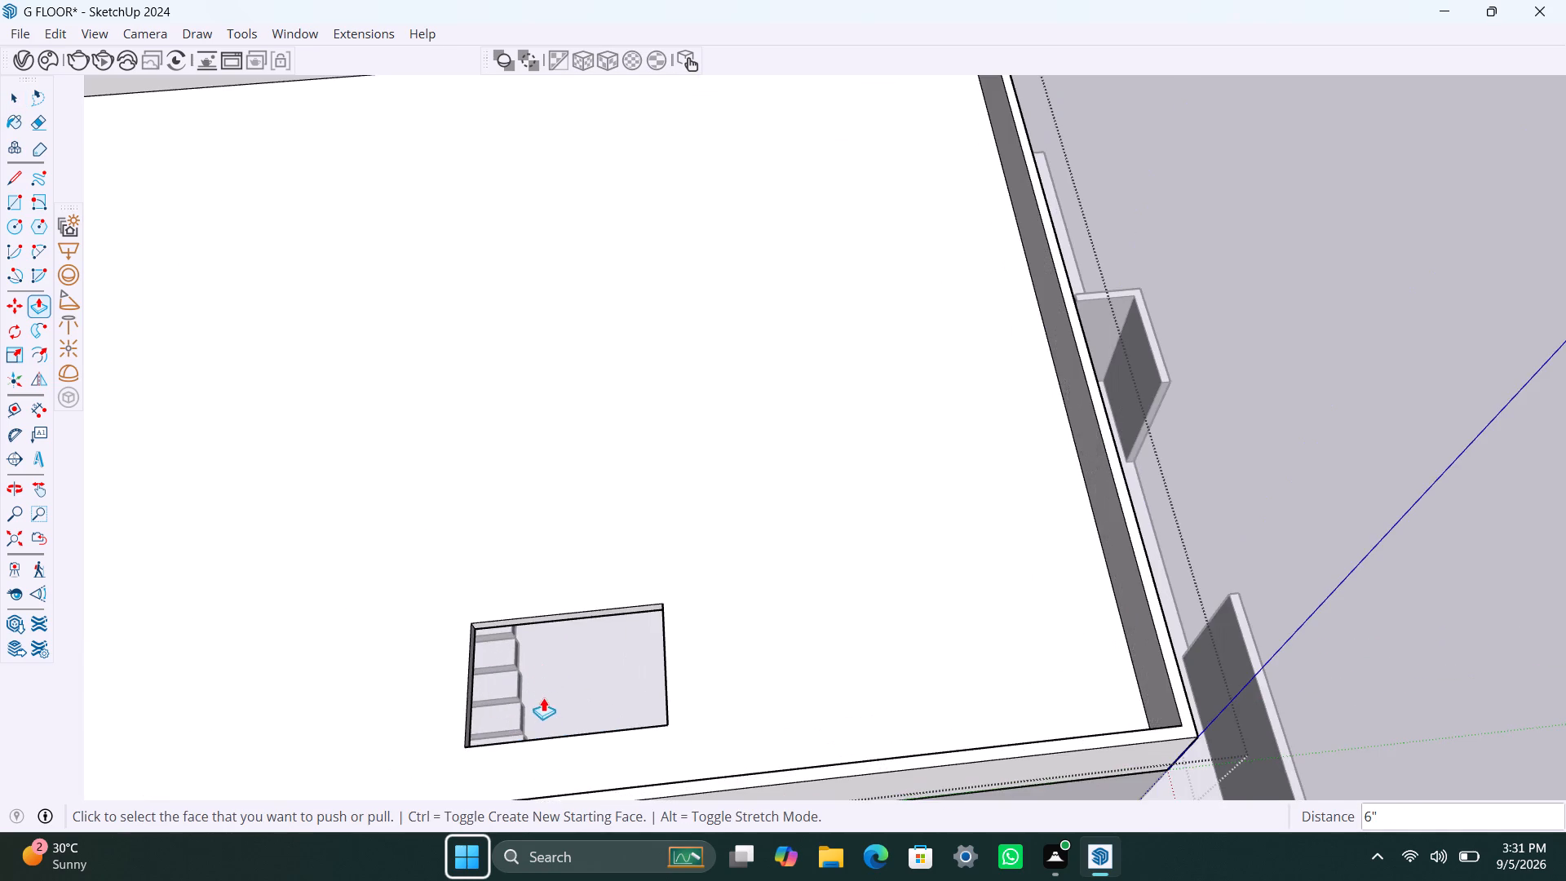
Push/Pull the stair opening's inner edge face, opposite the nearby parapet, to lengthen the opening by about 4' 4 7/8".
{"action": "middle_click_drag", "start_coordinate": [548, 708], "coordinate": [605, 774]}
{"action": "scroll", "coordinate": [587, 727], "scroll_direction": "up", "scroll_amount": 8}
{"action": "key", "text": "space"}
{"action": "left_click", "coordinate": [601, 677]}
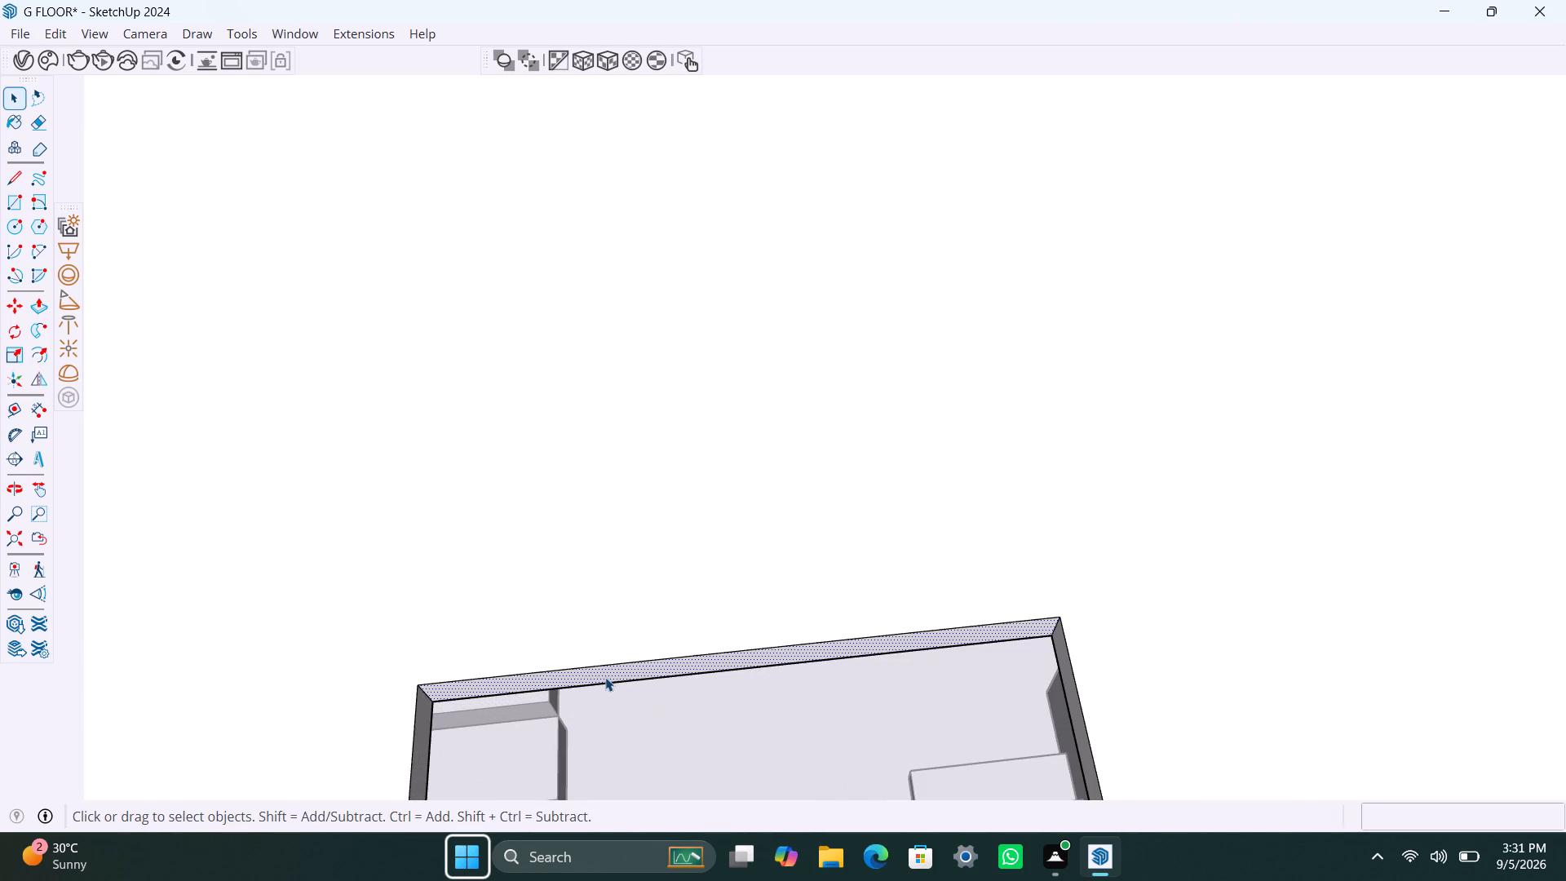
{"action": "key", "text": "p"}
{"action": "left_click", "coordinate": [607, 675]}
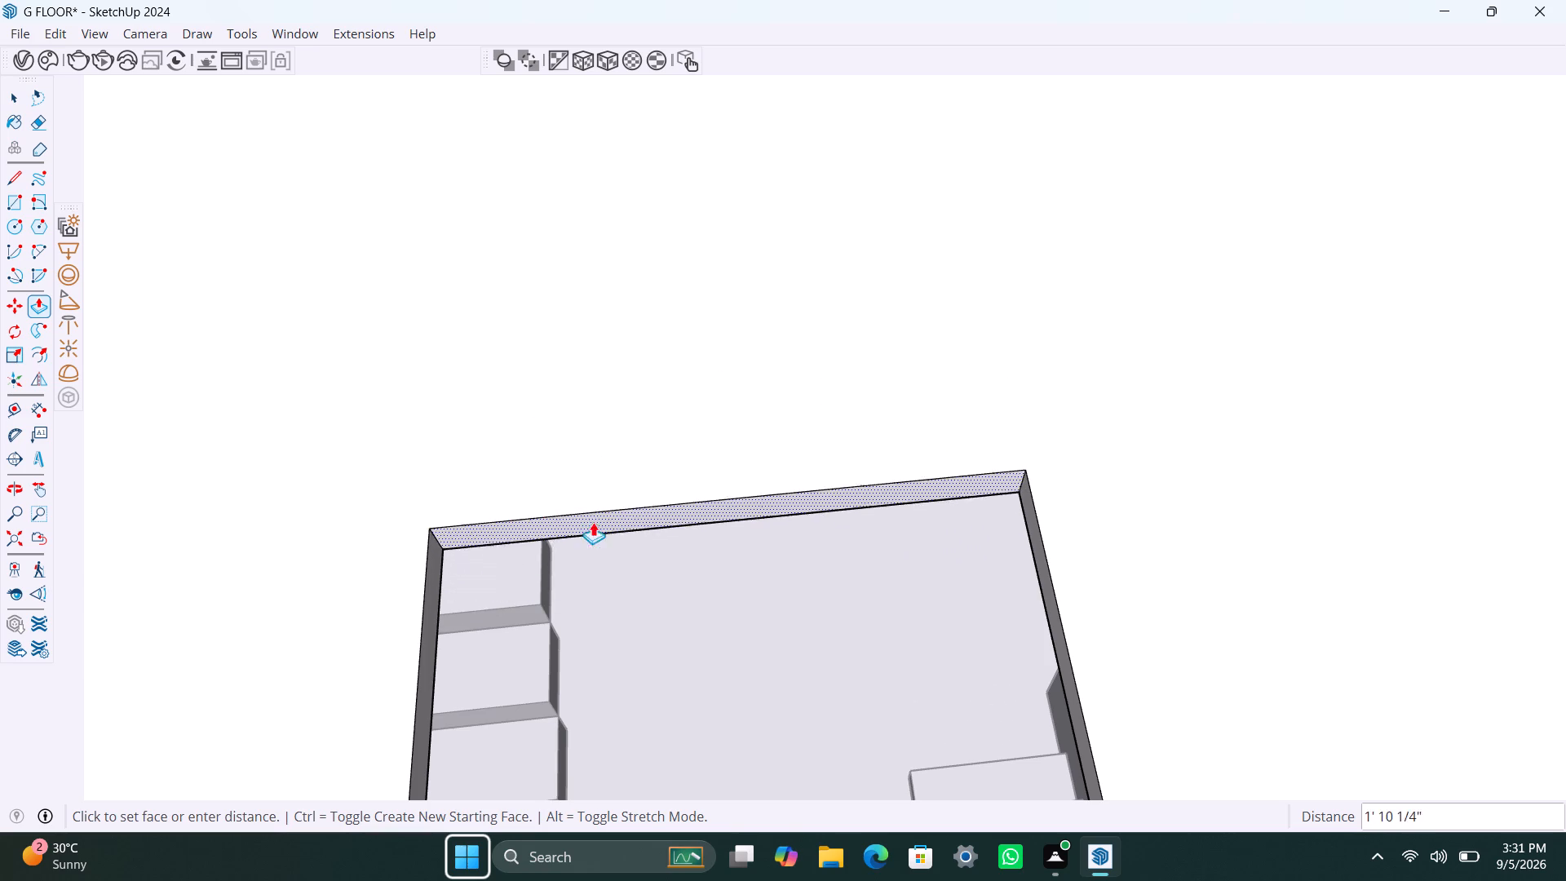
{"action": "left_click", "coordinate": [637, 326]}
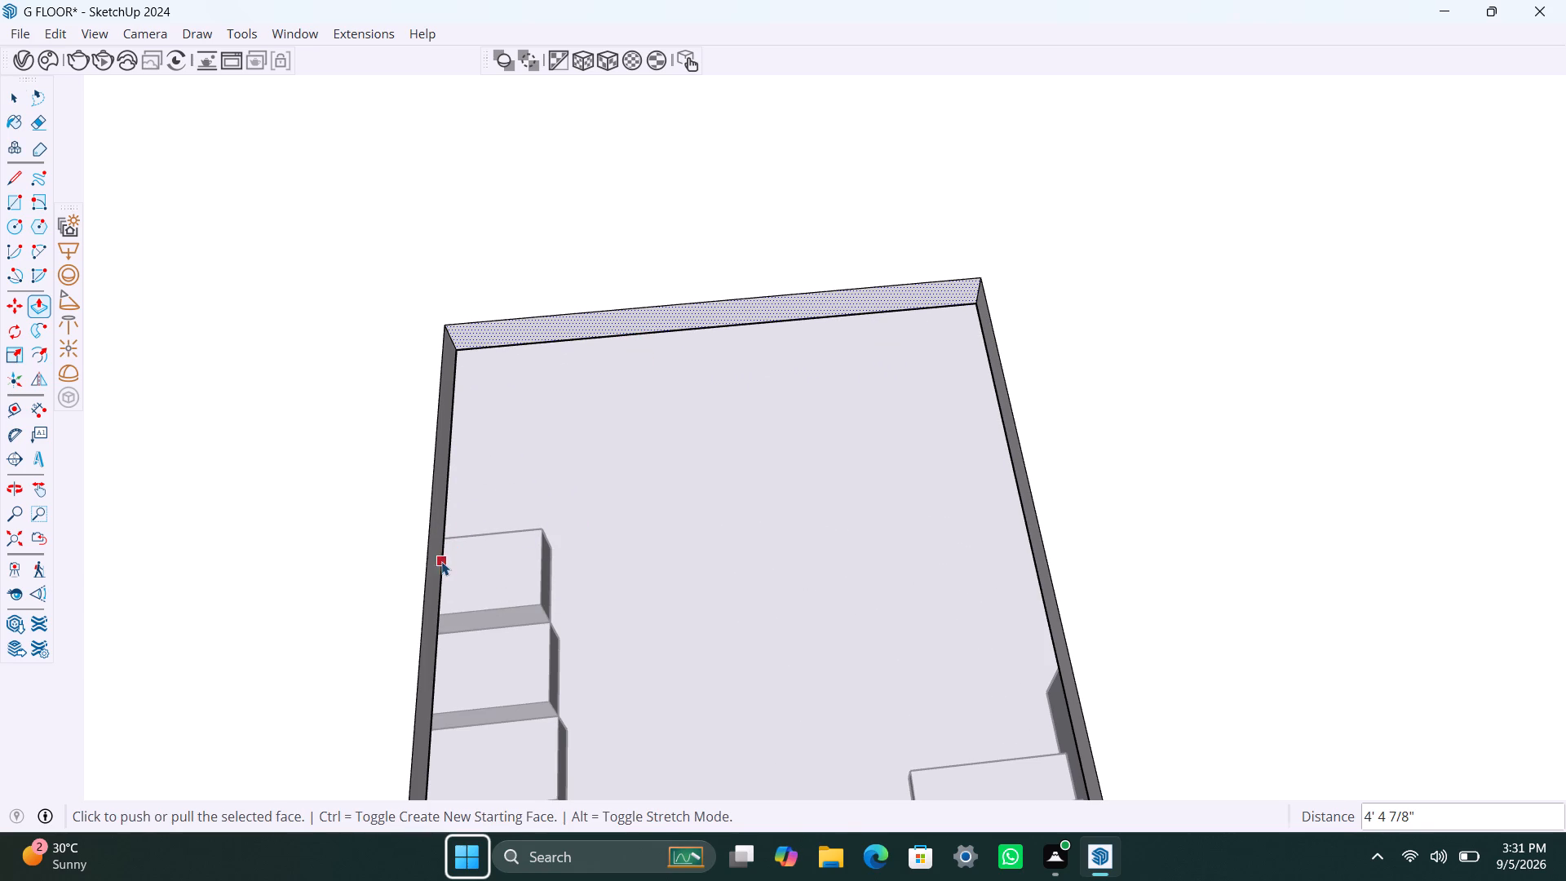
Push/Pull the stair opening's side face on the stair side outward about 2' 6" to widen the opening.
{"action": "key", "text": "space"}
{"action": "left_click", "coordinate": [441, 561]}
{"action": "left_click", "coordinate": [436, 569]}
{"action": "key", "text": "p"}
{"action": "left_click", "coordinate": [436, 569]}
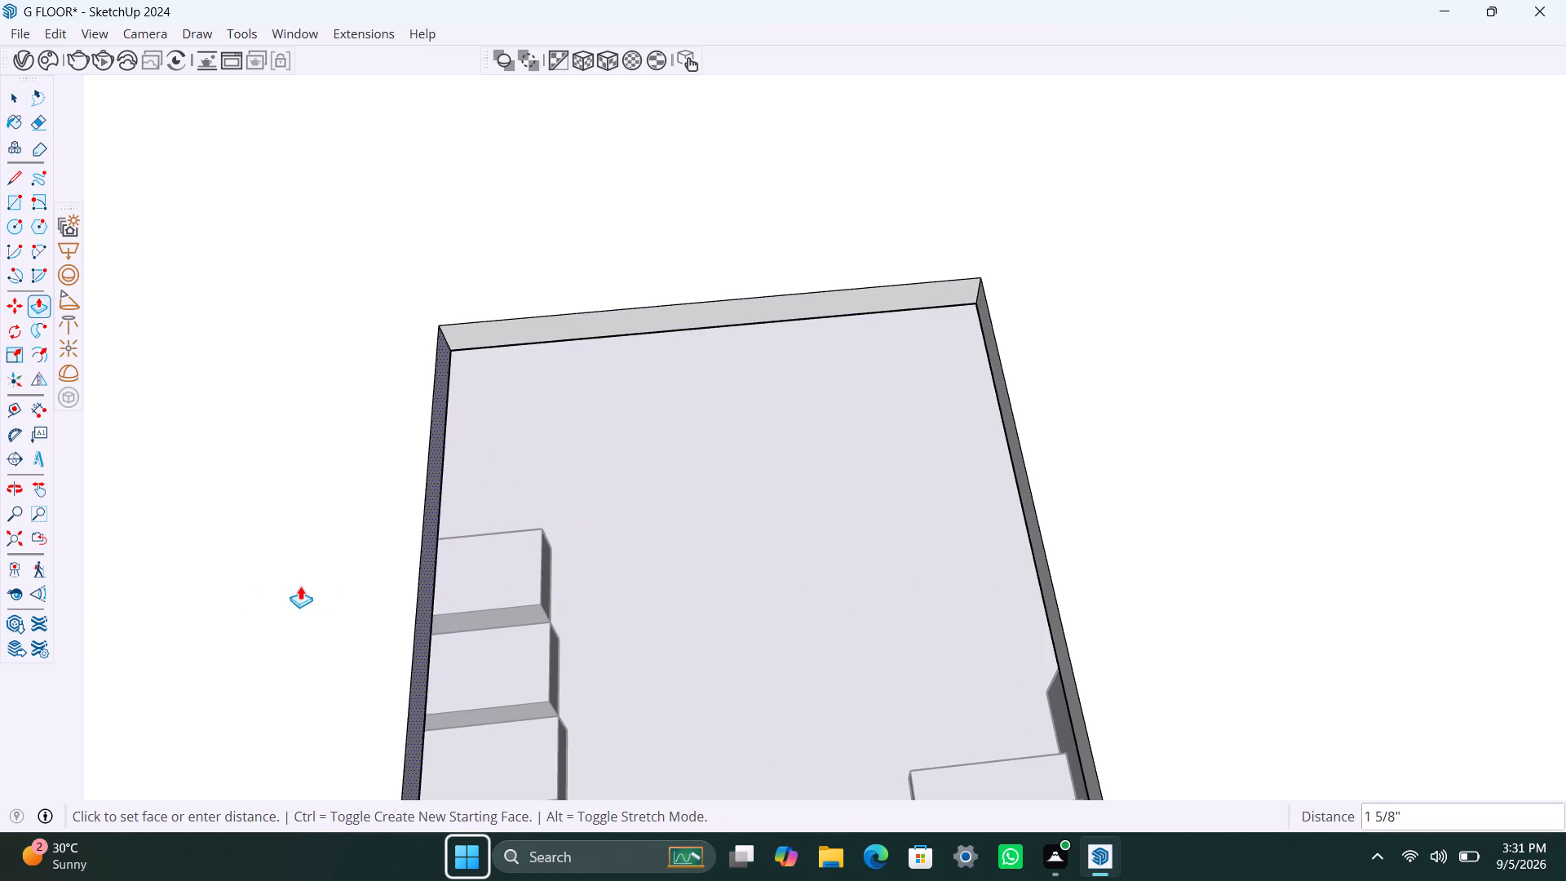
{"action": "left_click", "coordinate": [197, 668]}
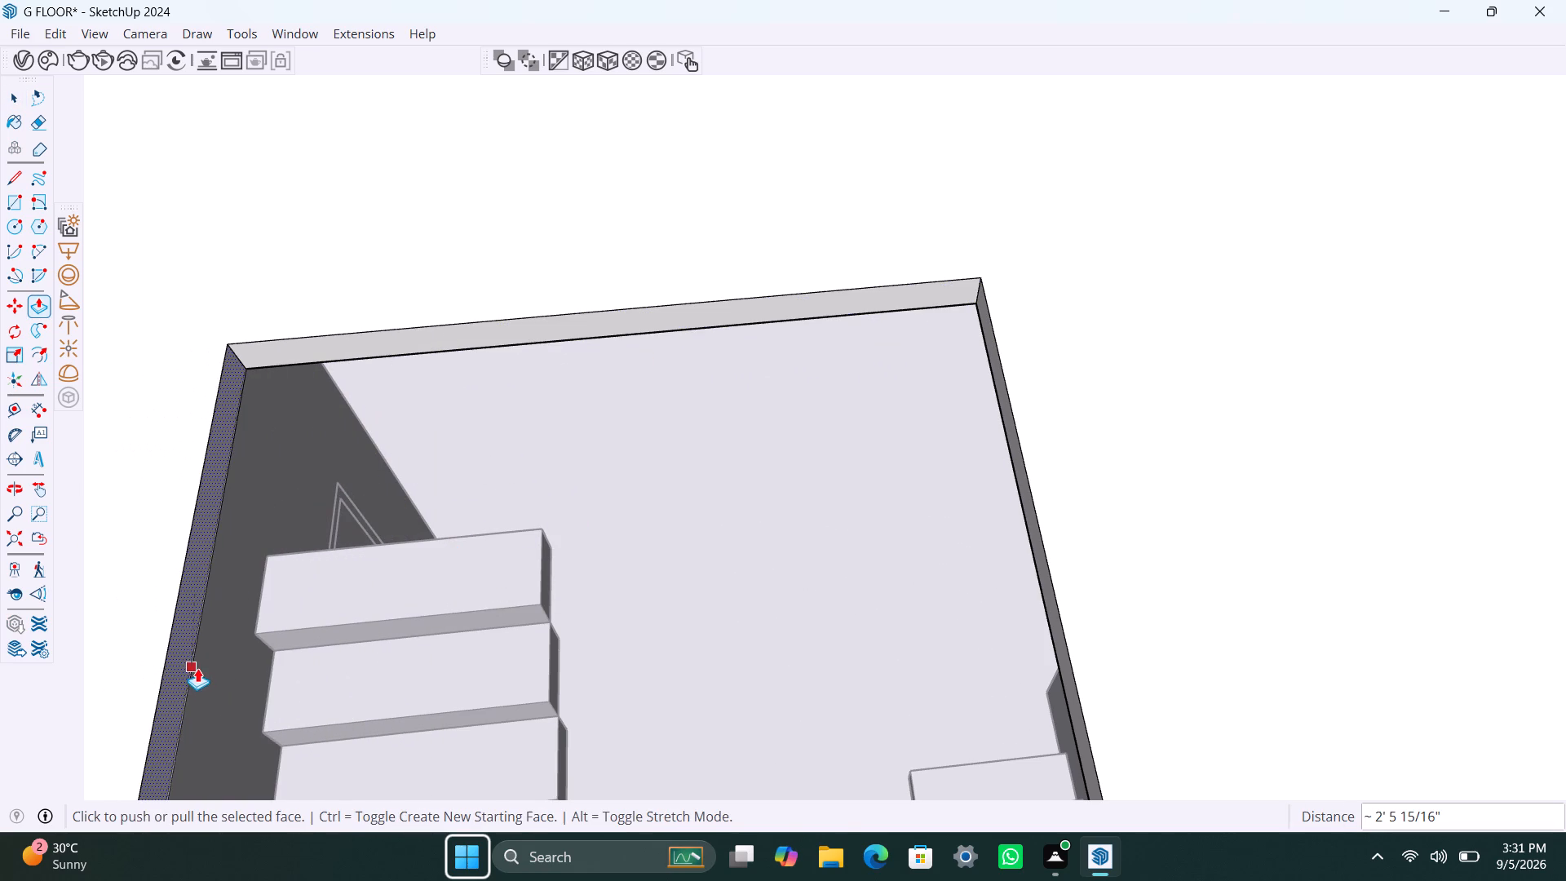
{"action": "left_click", "coordinate": [352, 341]}
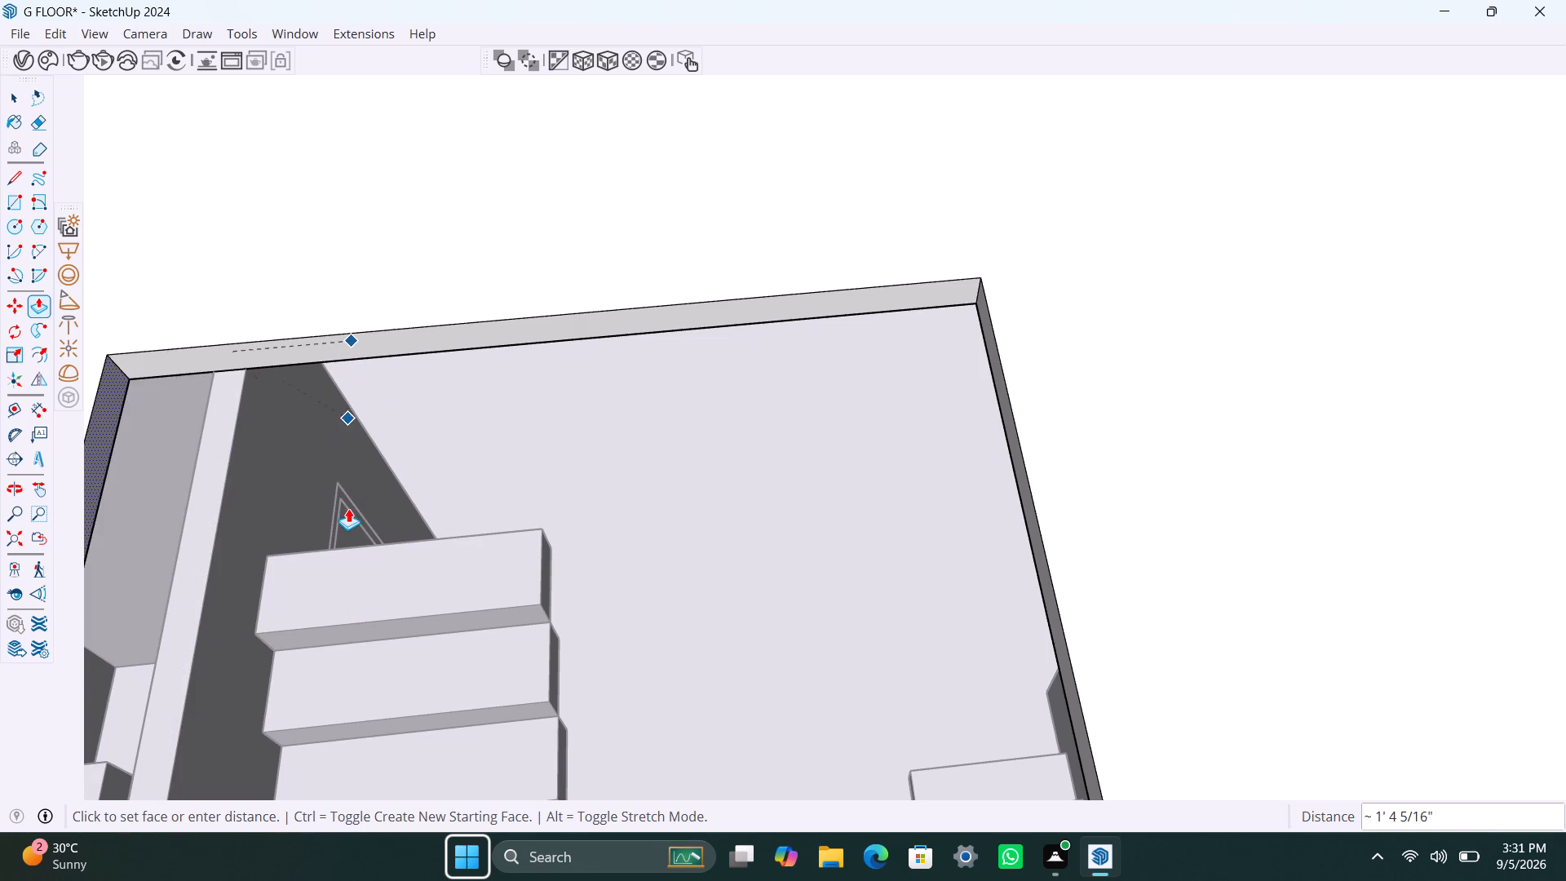
{"action": "key", "text": "Escape"}
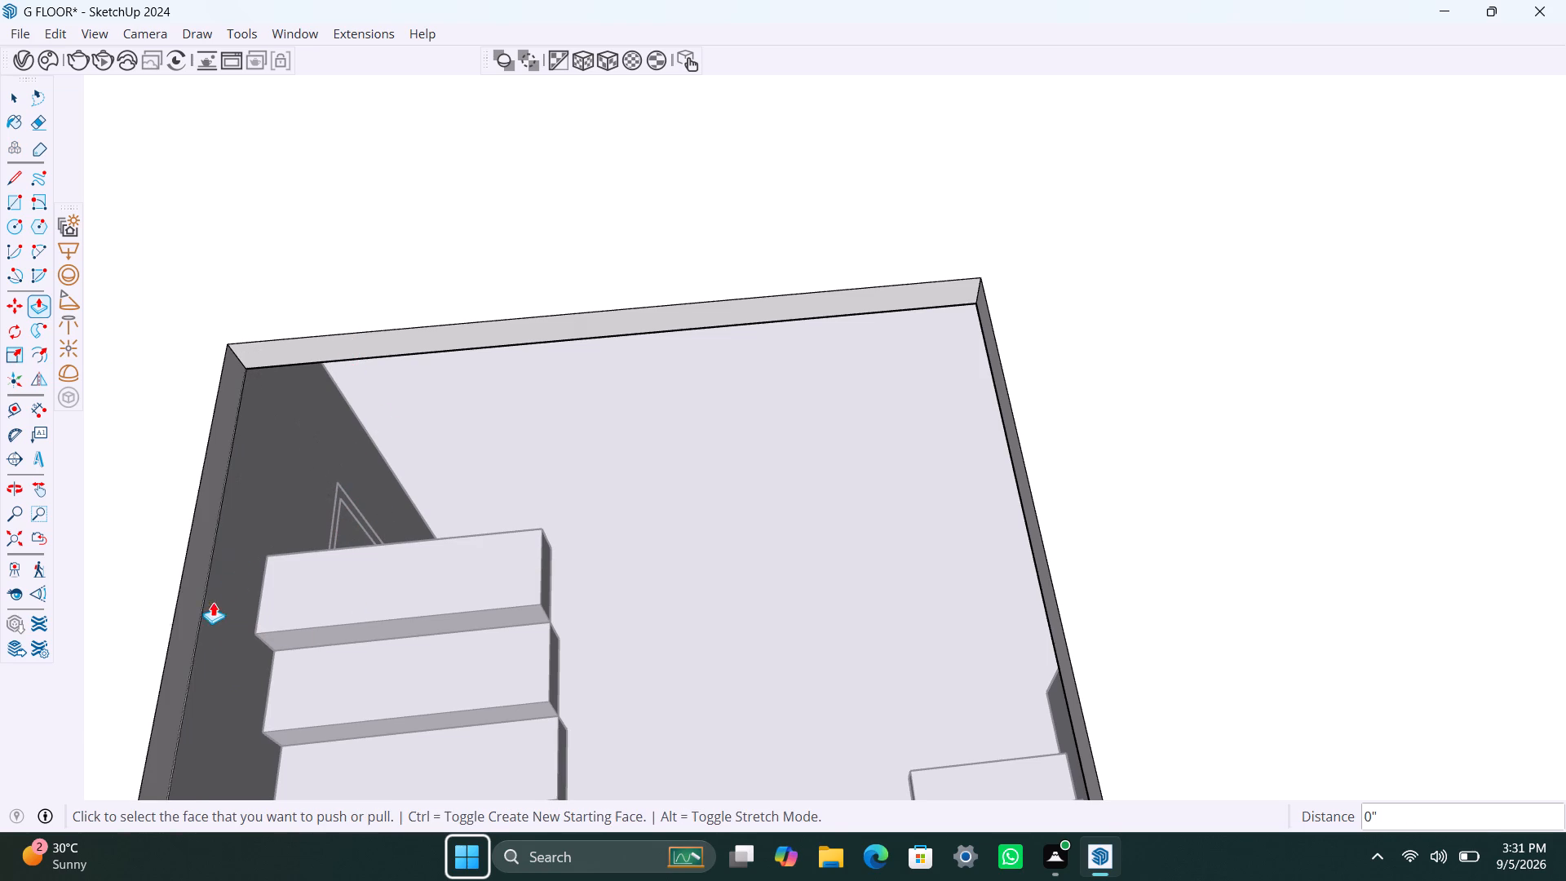
Push/Pull the stair opening's inner edge face back 2' 7 1/8", aligning it with the end step of the staircase.
{"action": "left_click", "coordinate": [356, 348]}
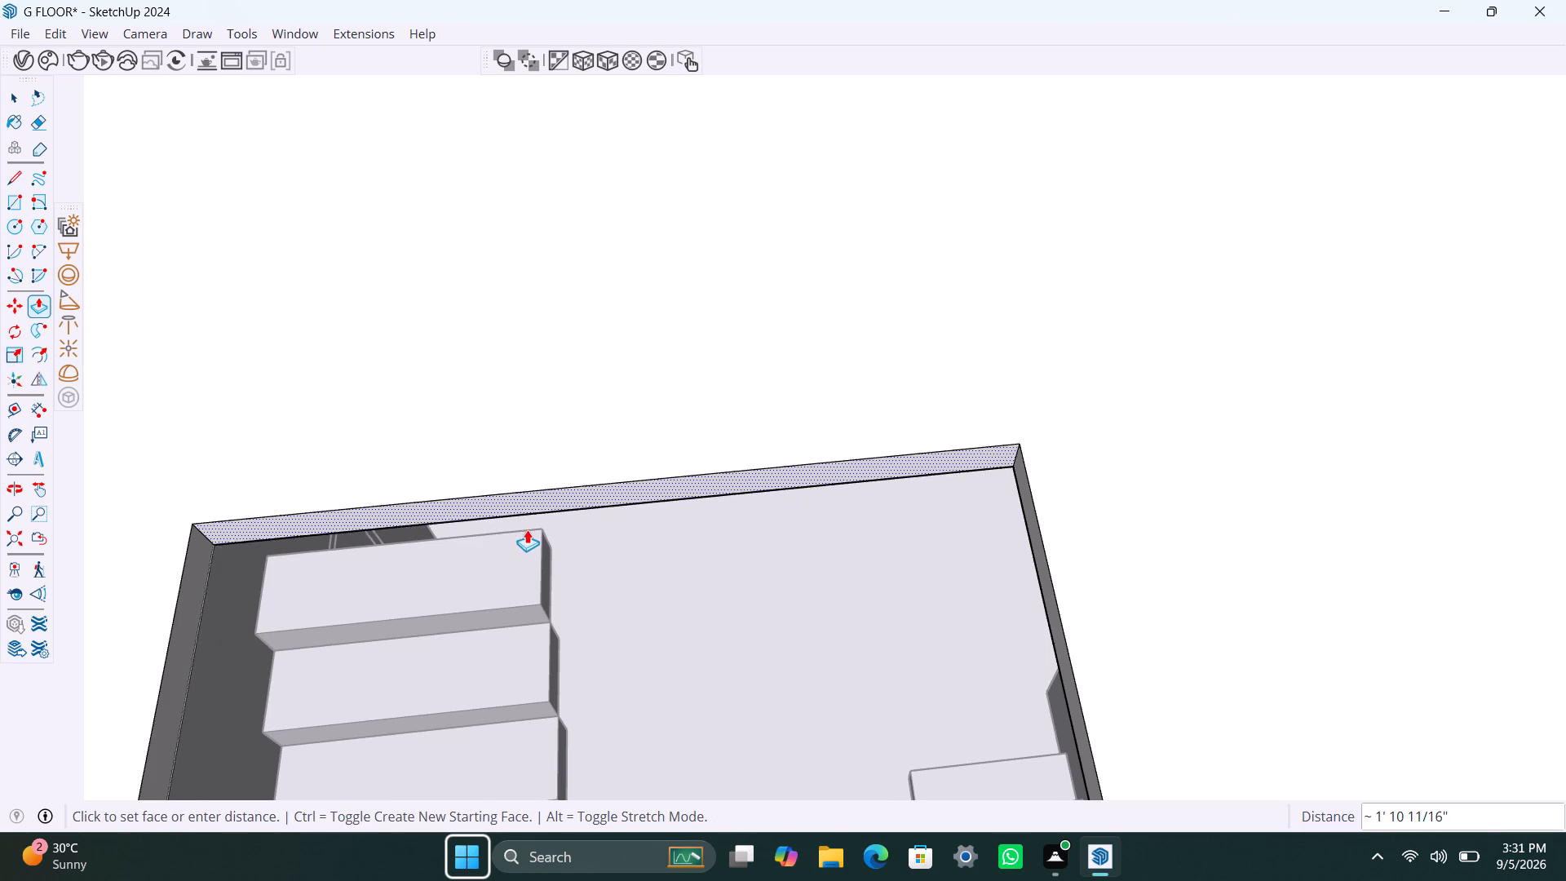
{"action": "left_click", "coordinate": [547, 541]}
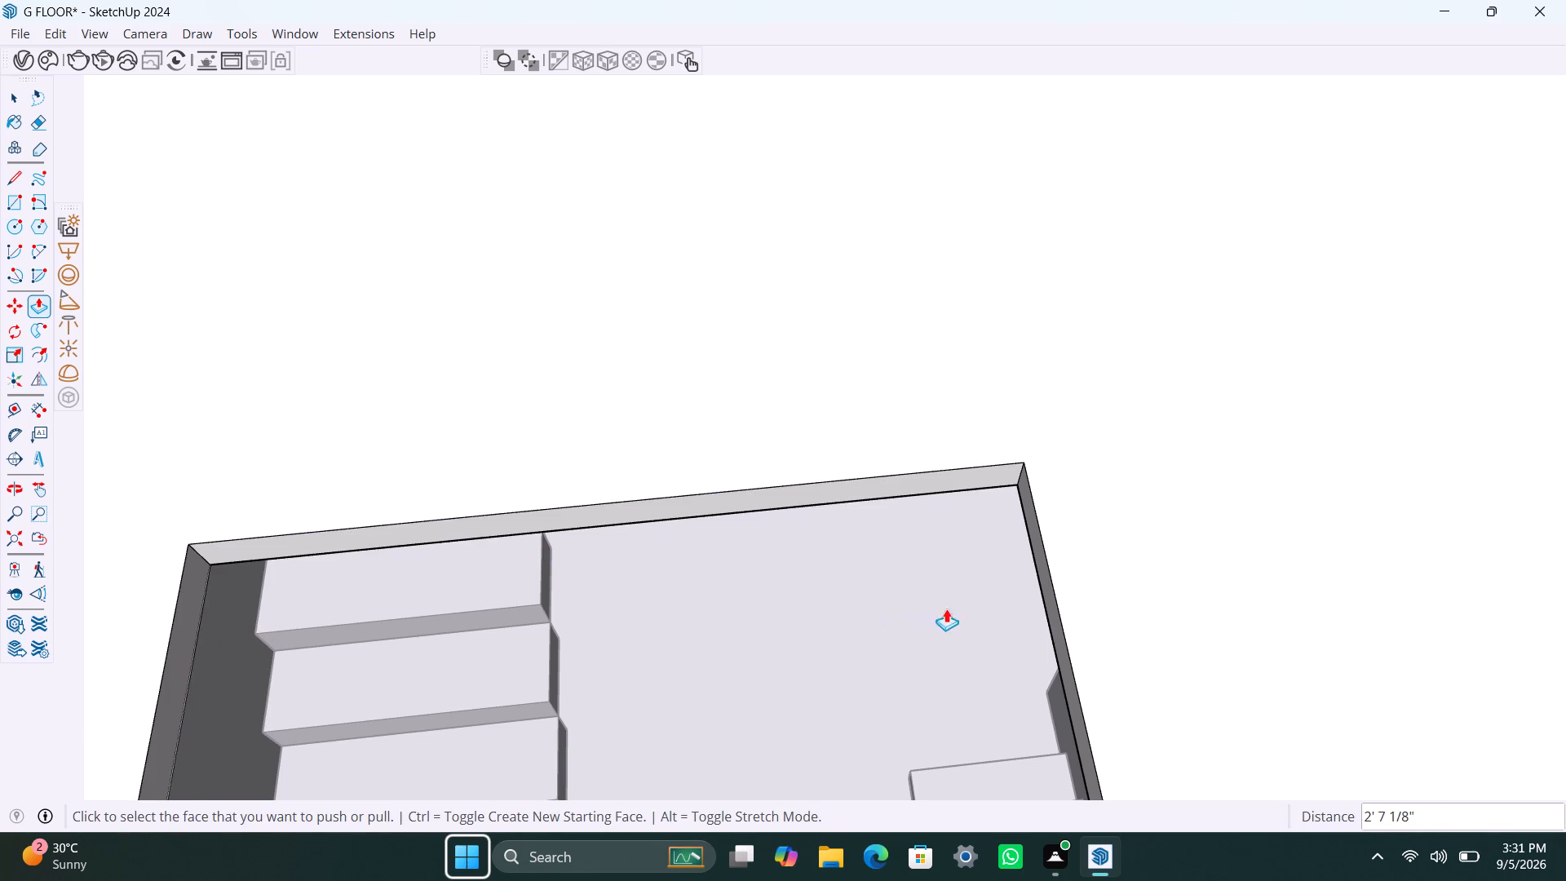
Push/Pull the stair opening's edge face beyond the upper flight's end step outward to lengthen the opening past that step.
{"action": "scroll", "coordinate": [955, 621], "scroll_direction": "down", "scroll_amount": 8}
{"action": "middle_click_drag", "start_coordinate": [879, 628], "coordinate": [823, 507]}
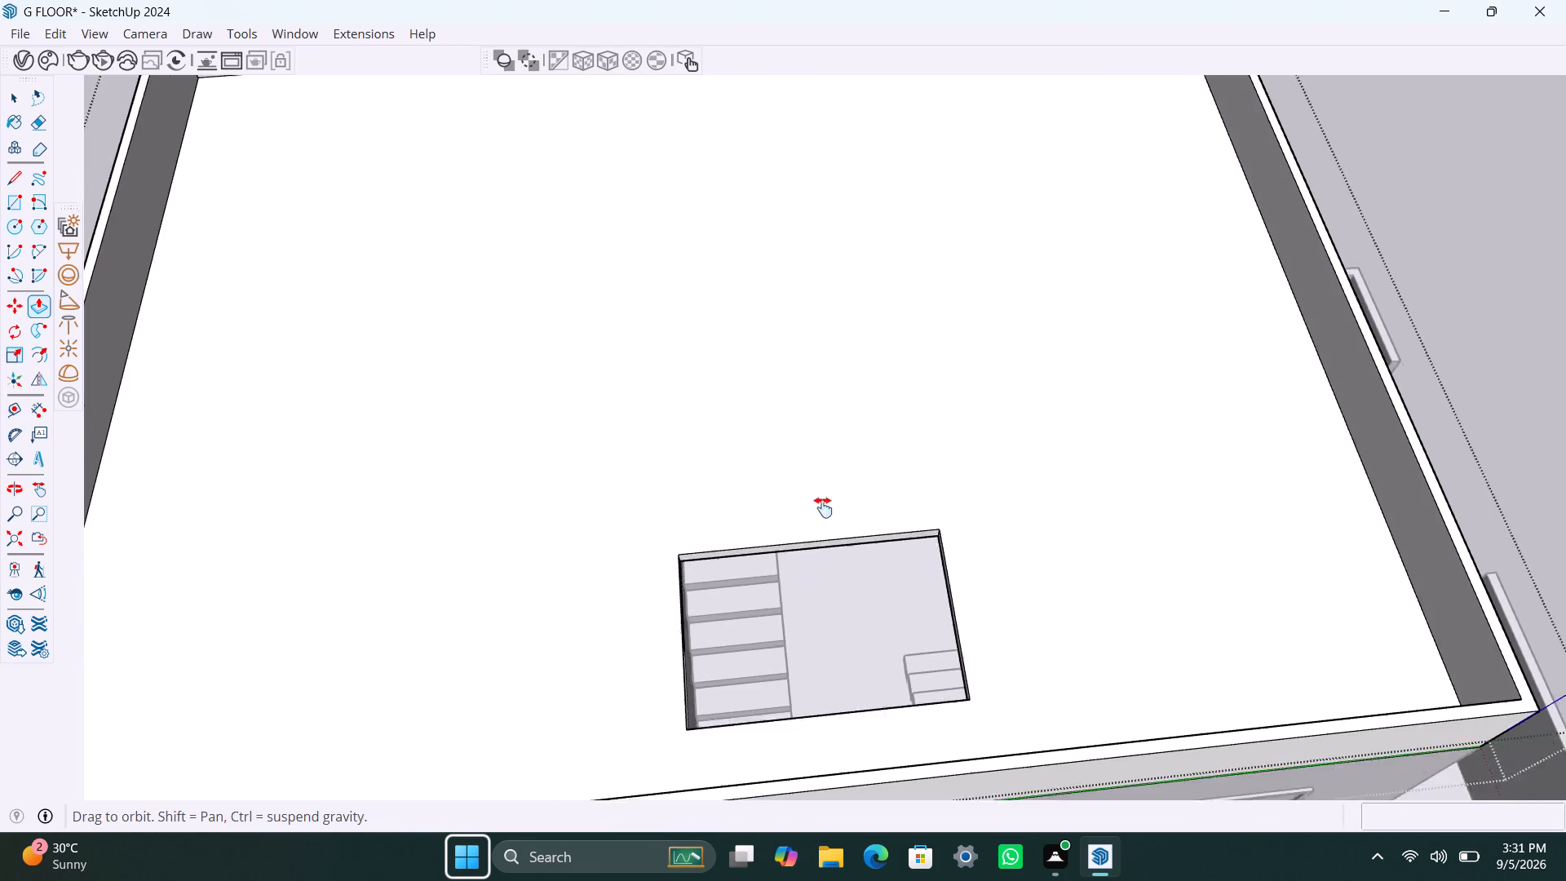
{"action": "middle_click_drag", "start_coordinate": [823, 507], "coordinate": [822, 507]}
{"action": "scroll", "coordinate": [835, 520], "scroll_direction": "up", "scroll_amount": 6}
{"action": "middle_click_drag", "start_coordinate": [883, 591], "coordinate": [943, 611]}
{"action": "scroll", "coordinate": [945, 569], "scroll_direction": "up", "scroll_amount": 3}
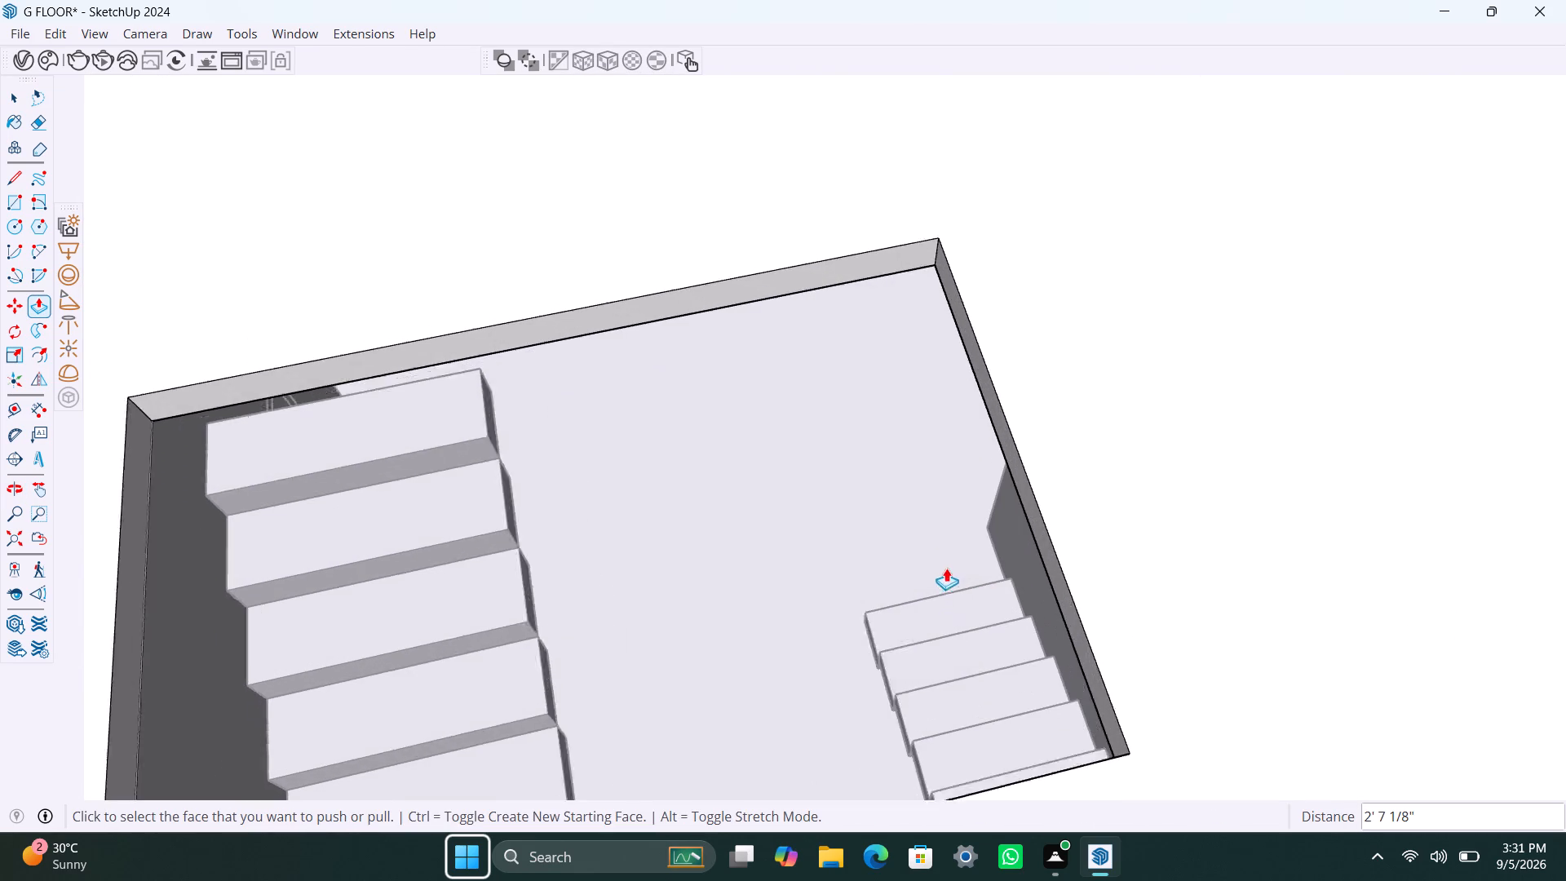
{"action": "scroll", "coordinate": [564, 431], "scroll_direction": "down", "scroll_amount": 5}
{"action": "middle_click_drag", "start_coordinate": [487, 421], "coordinate": [475, 482]}
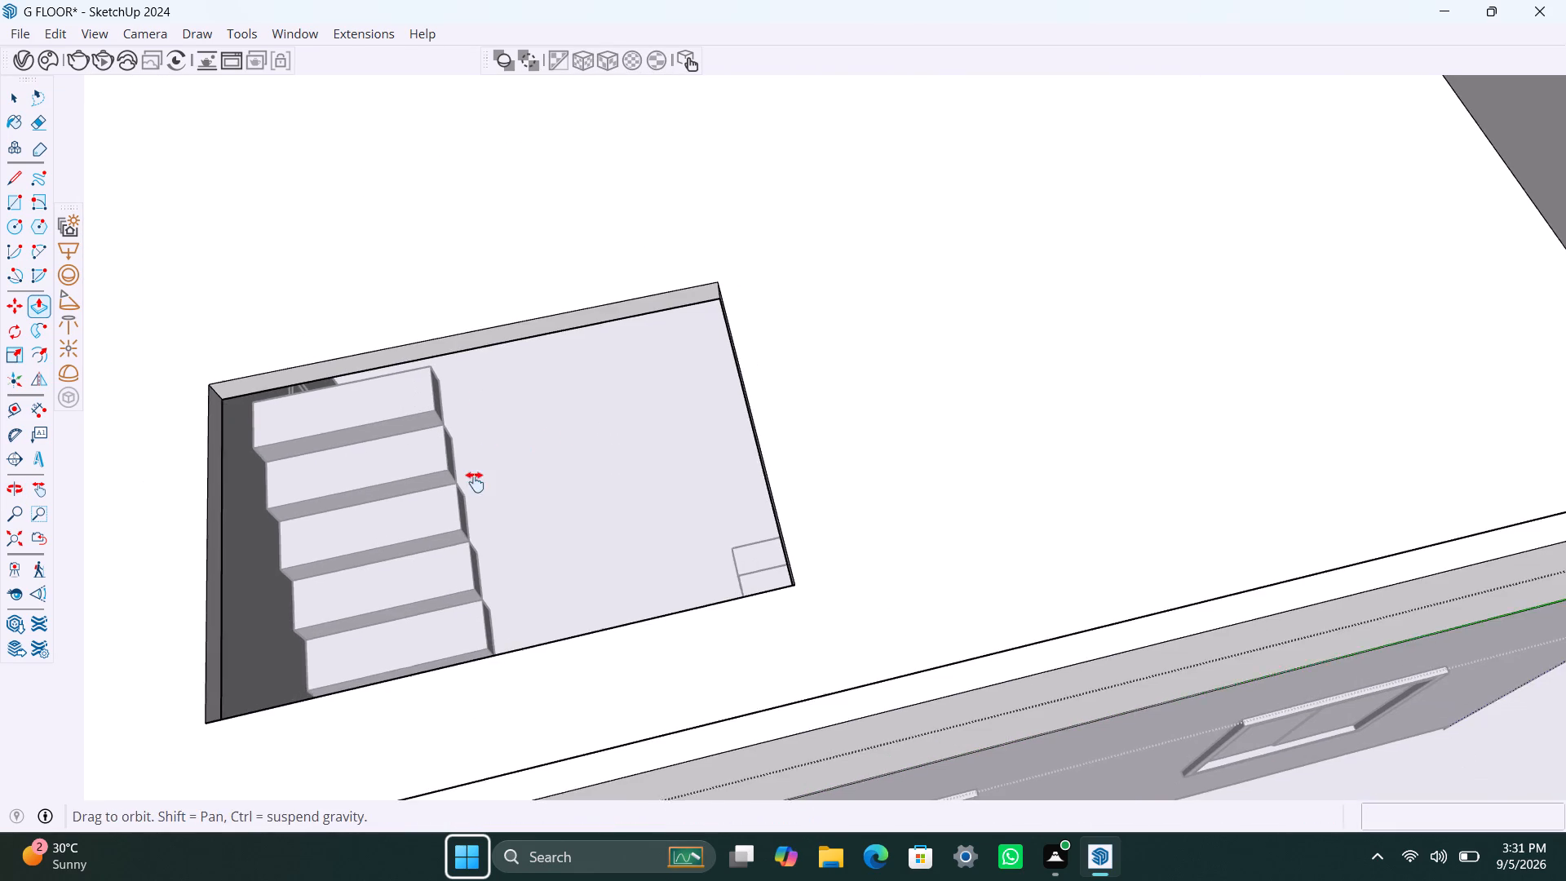
{"action": "middle_click_drag", "start_coordinate": [475, 482], "coordinate": [454, 530]}
{"action": "scroll", "coordinate": [383, 484], "scroll_direction": "up", "scroll_amount": 2}
{"action": "left_click", "coordinate": [391, 518]}
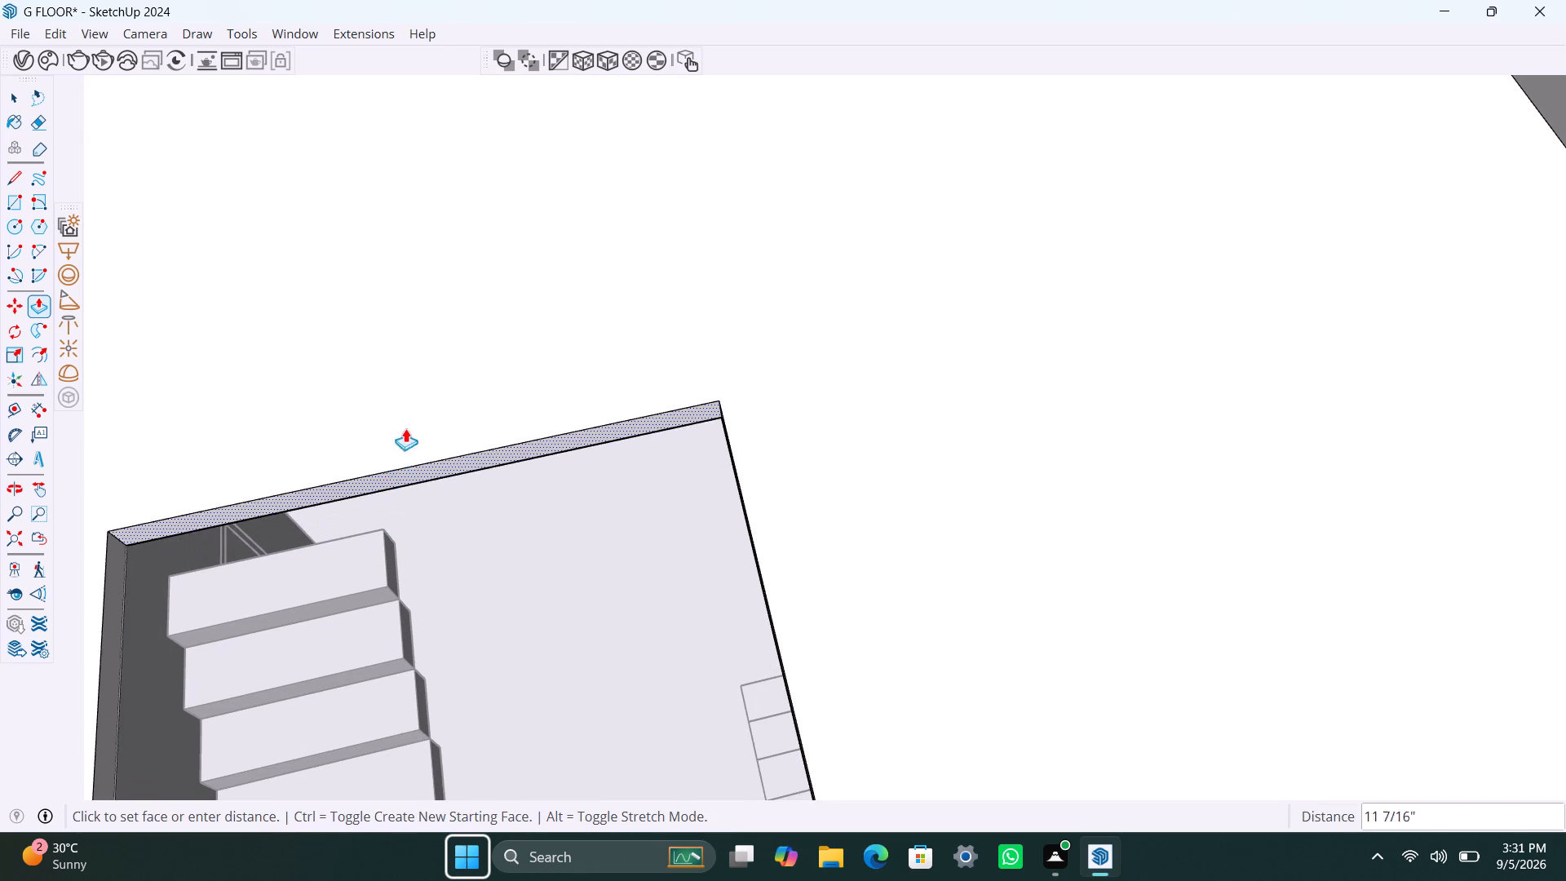
{"action": "left_click", "coordinate": [426, 428]}
{"action": "key", "text": "space"}
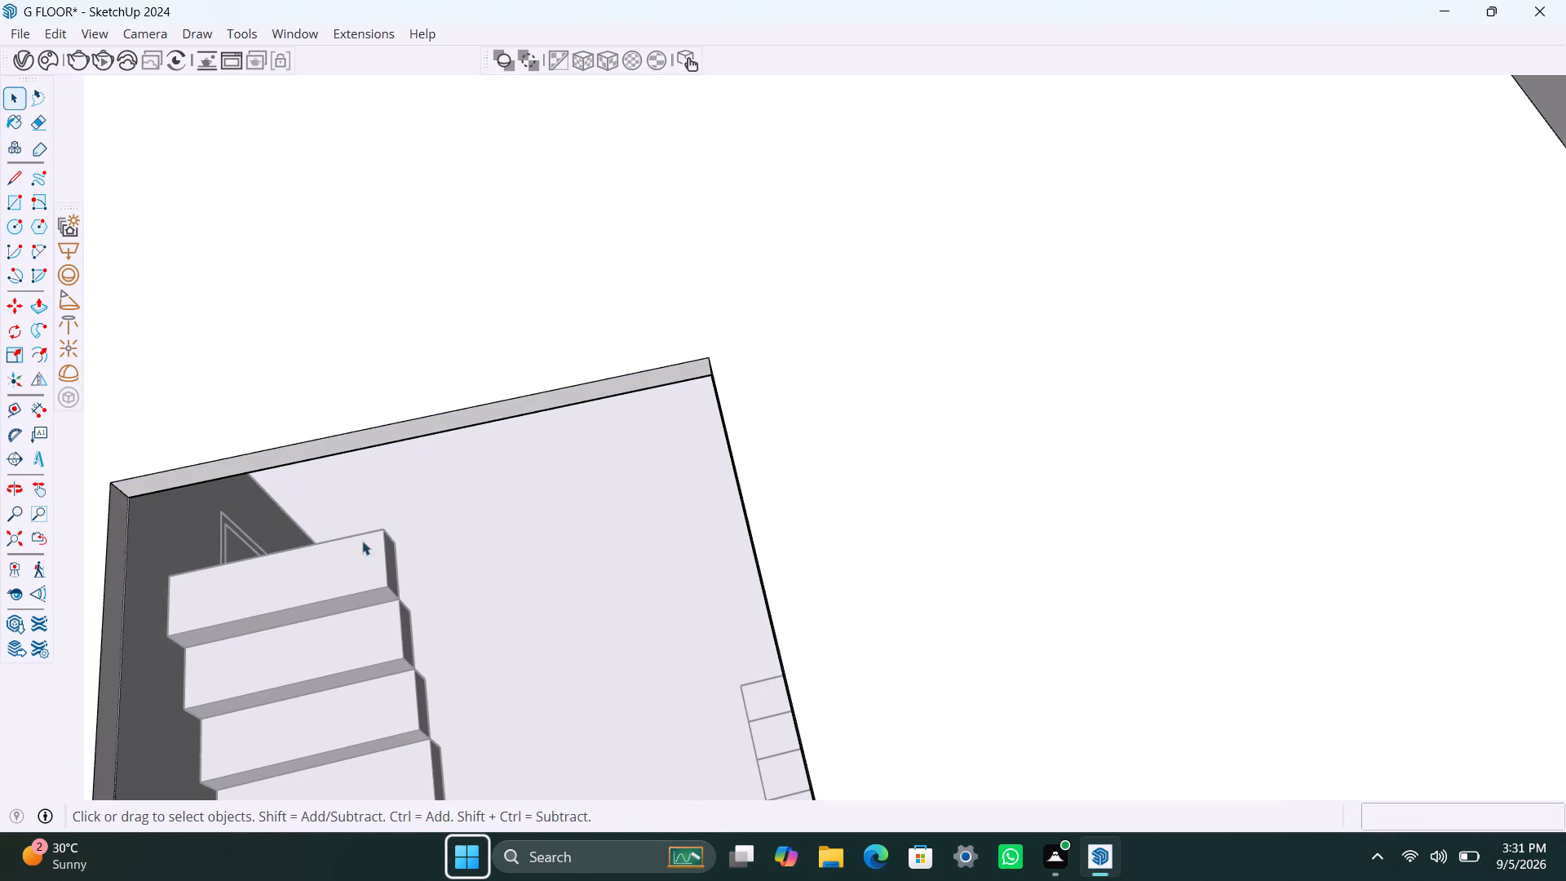
Push/Pull the stair opening's side face next to the lower flight outward about 2' 4 7/8" to widen the opening.
{"action": "left_click", "coordinate": [356, 561]}
{"action": "scroll", "coordinate": [495, 636], "scroll_direction": "down", "scroll_amount": 8}
{"action": "middle_click_drag", "start_coordinate": [515, 663], "coordinate": [672, 659]}
{"action": "scroll", "coordinate": [688, 664], "scroll_direction": "up", "scroll_amount": 3}
{"action": "middle_click_drag", "start_coordinate": [678, 697], "coordinate": [865, 704]}
{"action": "scroll", "coordinate": [922, 620], "scroll_direction": "up", "scroll_amount": 4}
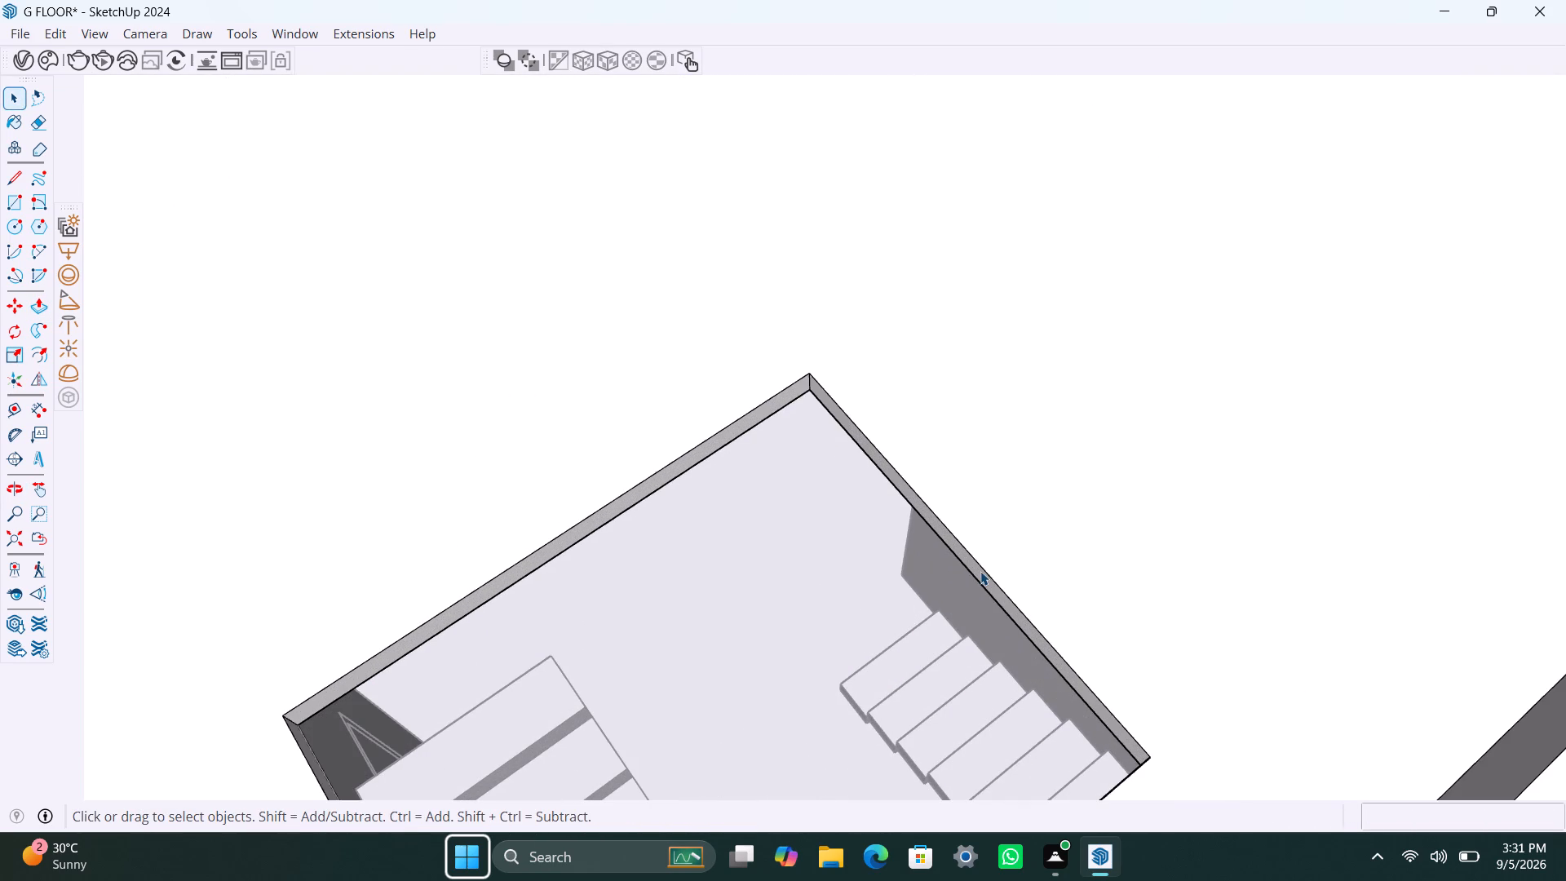
{"action": "left_click", "coordinate": [980, 571]}
{"action": "left_click", "coordinate": [986, 580]}
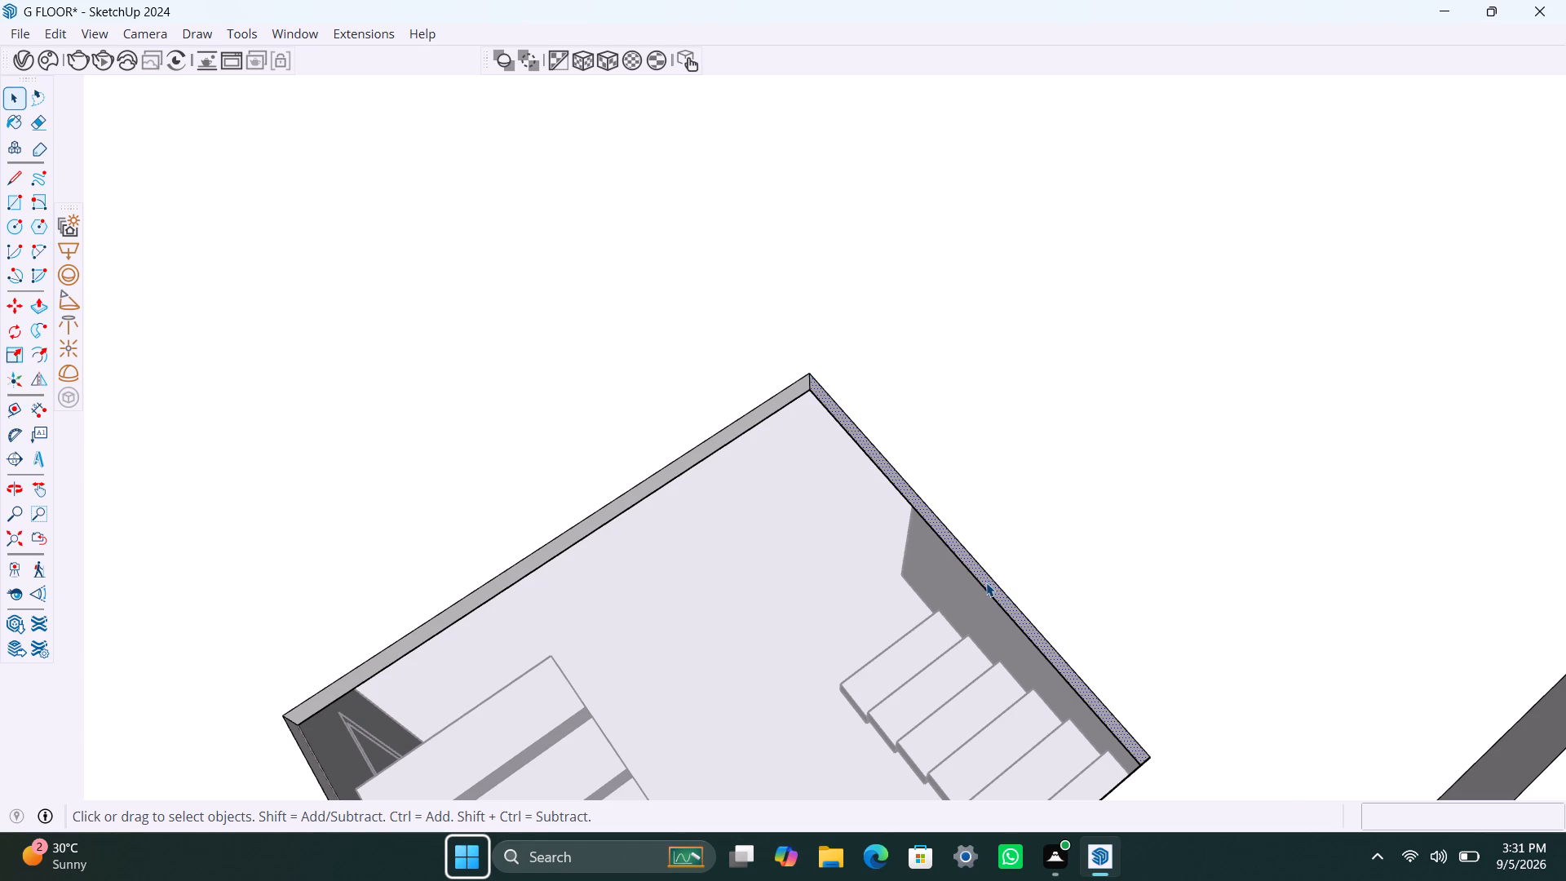
{"action": "key", "text": "p"}
{"action": "left_click", "coordinate": [984, 582]}
{"action": "left_click", "coordinate": [1147, 542]}
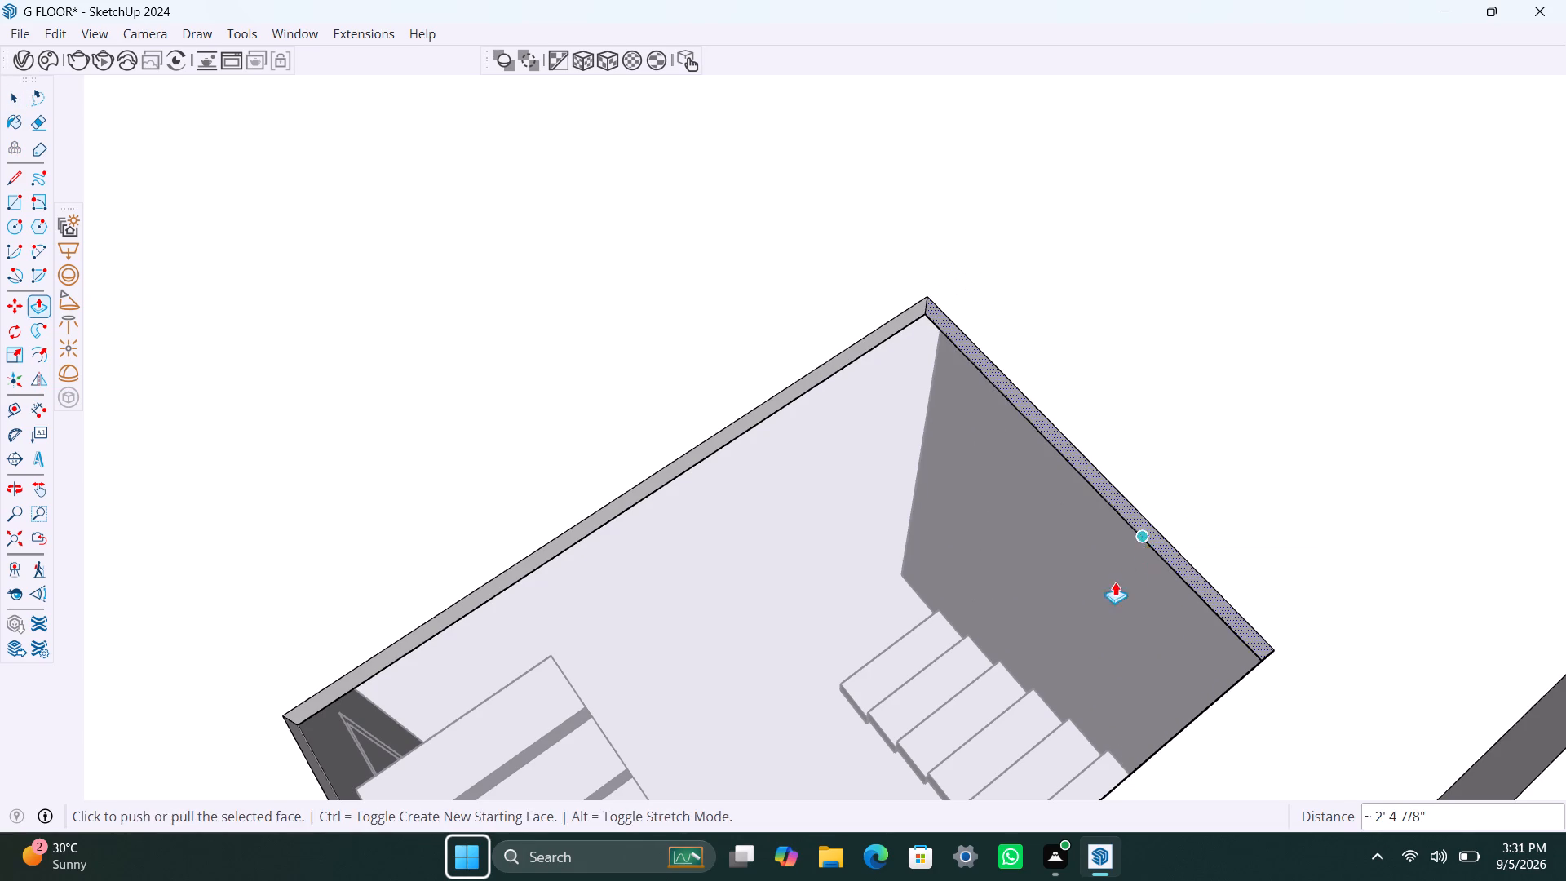
{"action": "key", "text": "space"}
Examine how the staircase sits within the enlarged roof opening and the overall roof.
{"action": "scroll", "coordinate": [878, 666], "scroll_direction": "down", "scroll_amount": 12}
{"action": "middle_click_drag", "start_coordinate": [834, 717], "coordinate": [419, 763]}
{"action": "scroll", "coordinate": [493, 639], "scroll_direction": "up", "scroll_amount": 9}
{"action": "middle_click_drag", "start_coordinate": [524, 666], "coordinate": [621, 685]}
{"action": "scroll", "coordinate": [623, 692], "scroll_direction": "down", "scroll_amount": 5}
{"action": "scroll", "coordinate": [719, 637], "scroll_direction": "down", "scroll_amount": 6}
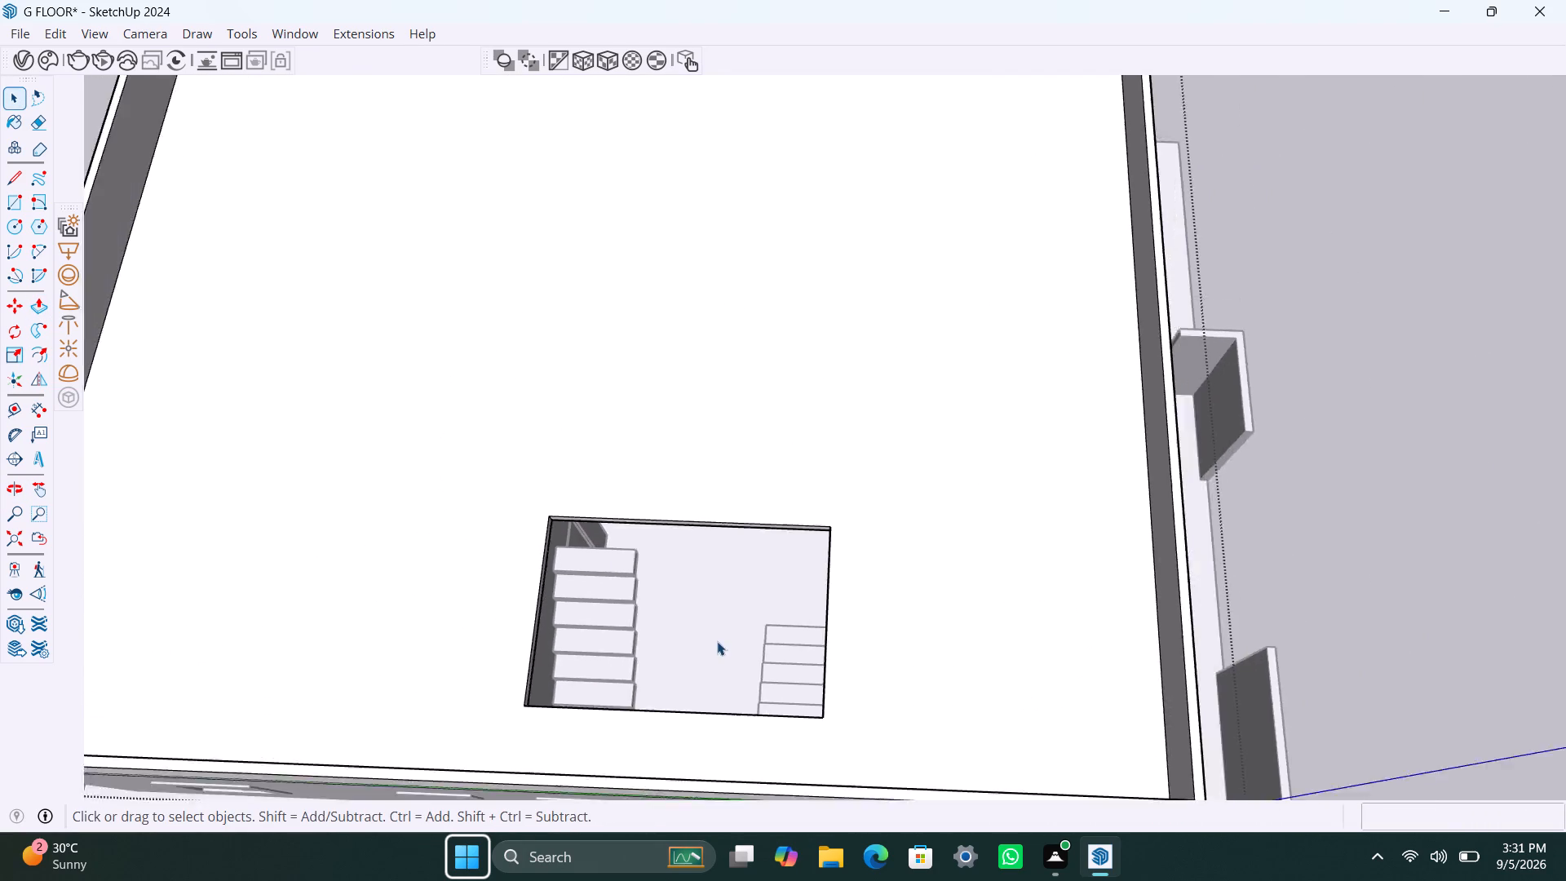
{"action": "scroll", "coordinate": [717, 641], "scroll_direction": "down", "scroll_amount": 1}
{"action": "middle_click_drag", "start_coordinate": [861, 669], "coordinate": [925, 464]}
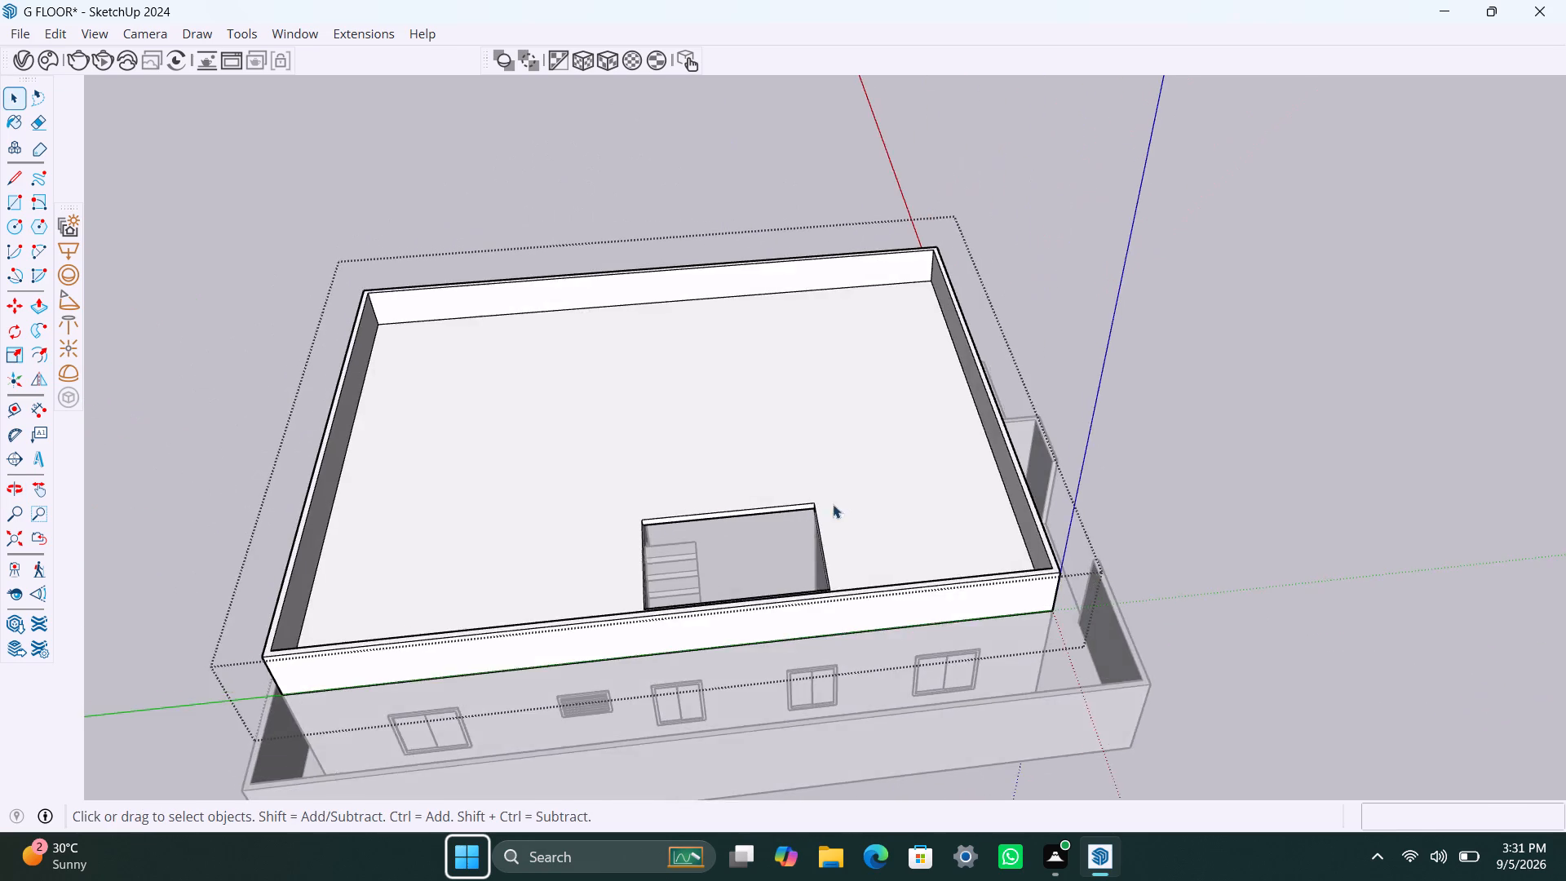
Inside the staircase group, open the upper flight's top step and Push/Pull its top face upward to make it taller.
{"action": "scroll", "coordinate": [655, 510], "scroll_direction": "up", "scroll_amount": 5}
{"action": "triple_click", "coordinate": [683, 596]}
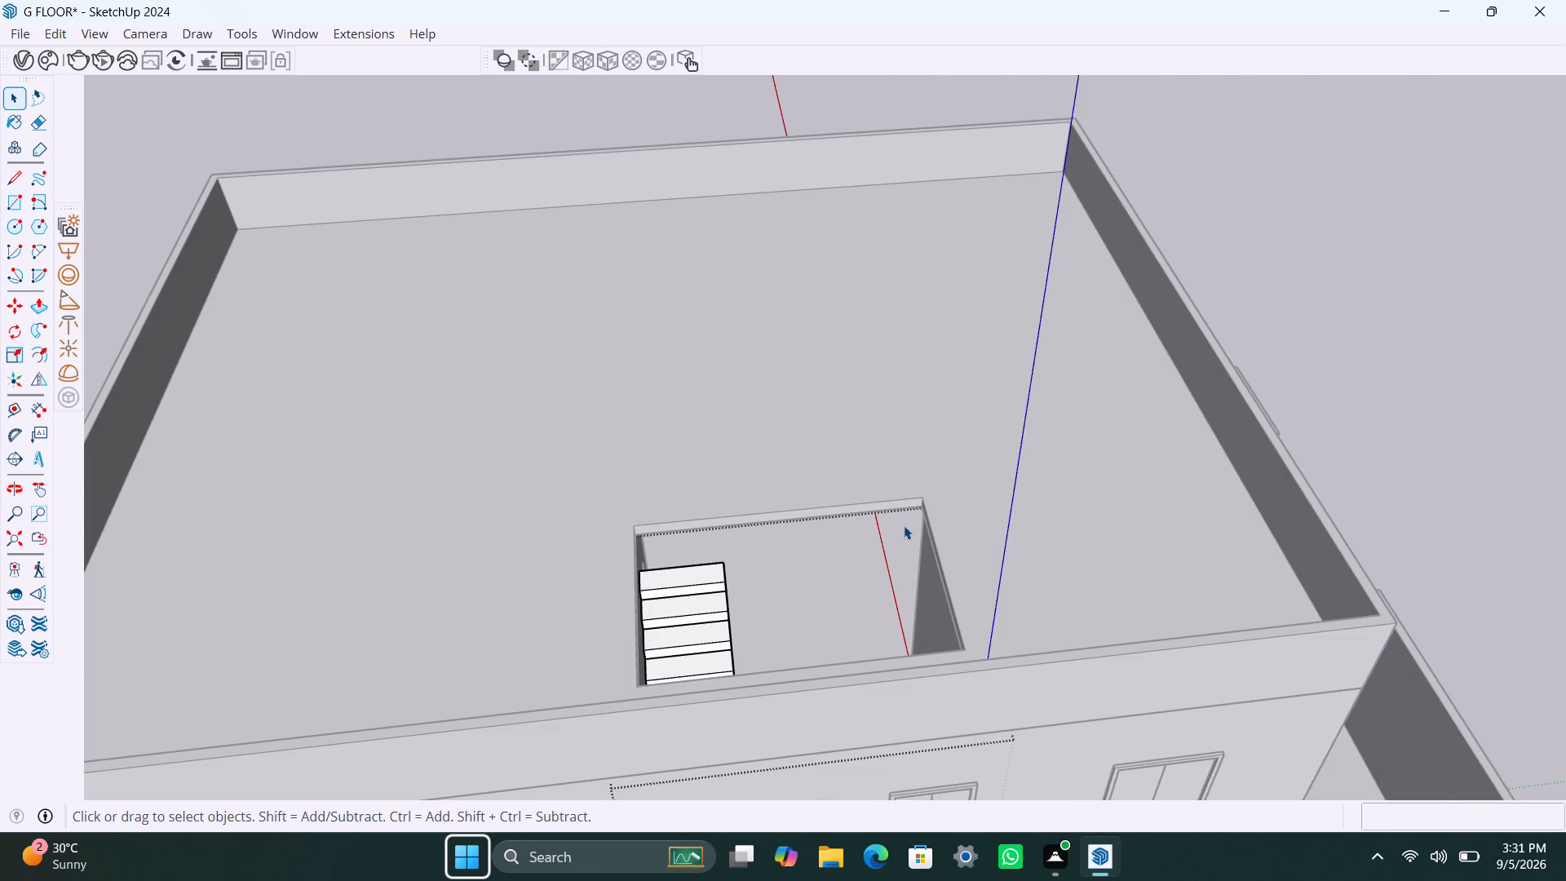
{"action": "scroll", "coordinate": [776, 560], "scroll_direction": "up", "scroll_amount": 7}
{"action": "left_click", "coordinate": [638, 610]}
{"action": "scroll", "coordinate": [568, 611], "scroll_direction": "up", "scroll_amount": 3}
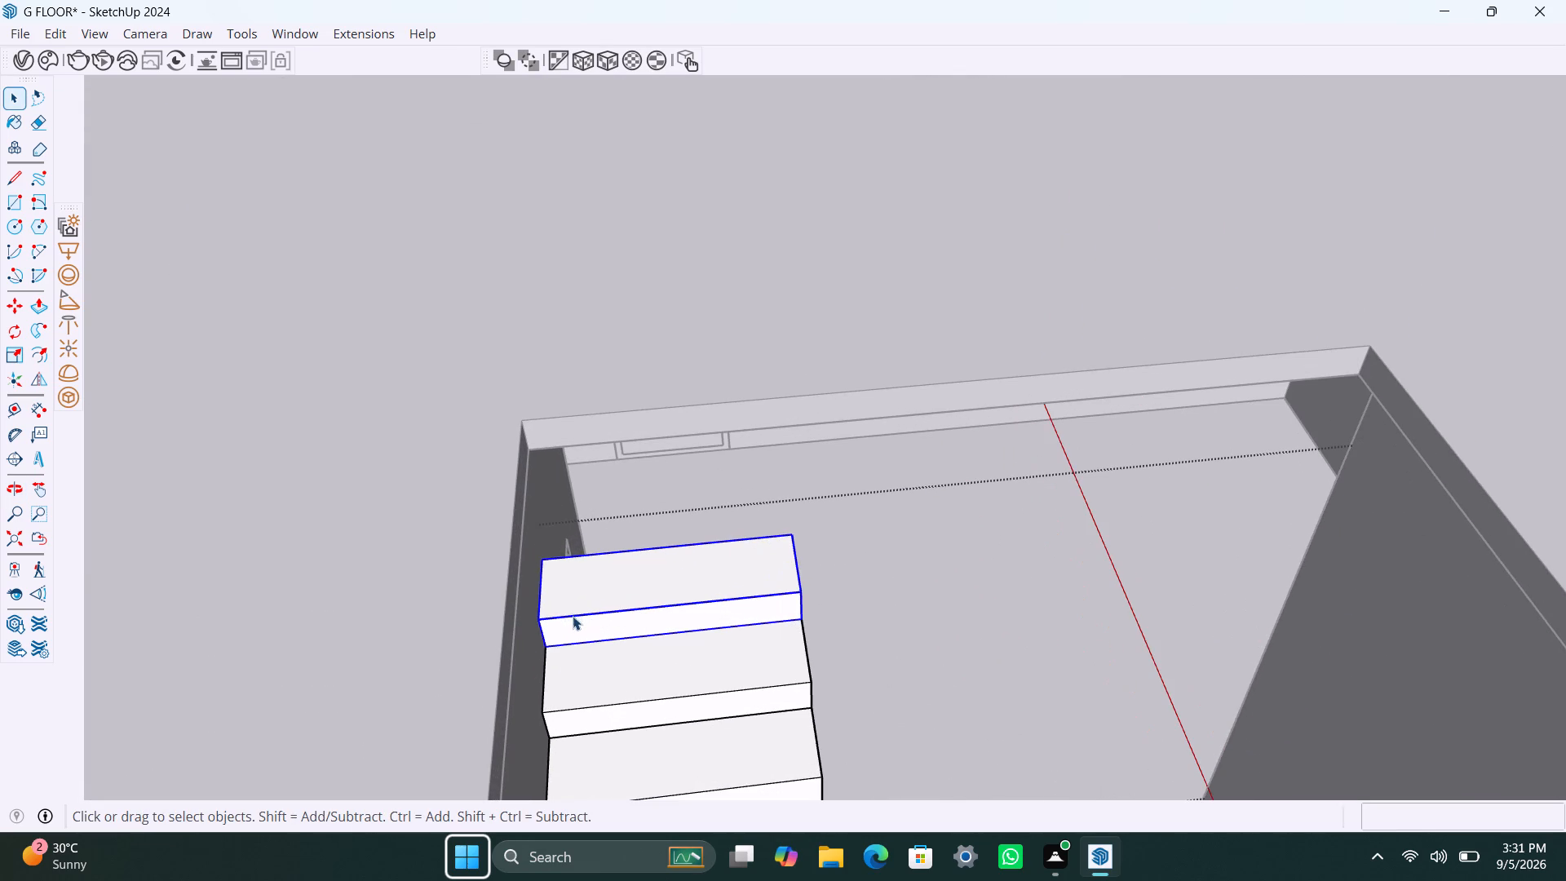
{"action": "key", "text": "m"}
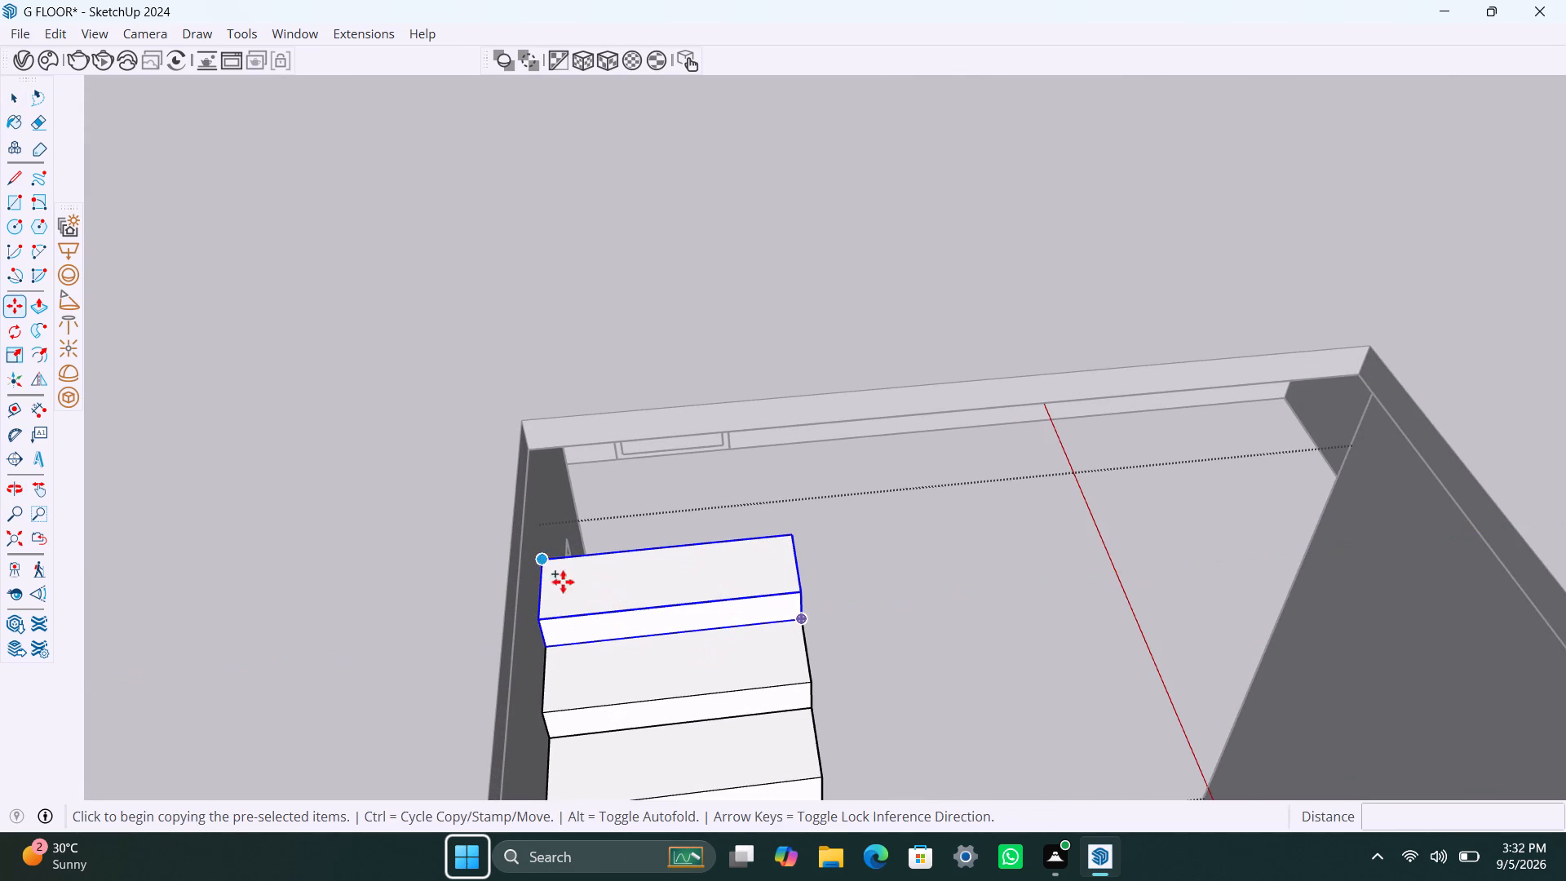
{"action": "key", "text": "space"}
{"action": "left_click", "coordinate": [595, 587]}
{"action": "double_click", "coordinate": [586, 590]}
{"action": "left_click", "coordinate": [591, 591]}
{"action": "left_click", "coordinate": [599, 592]}
{"action": "triple_click", "coordinate": [613, 595]}
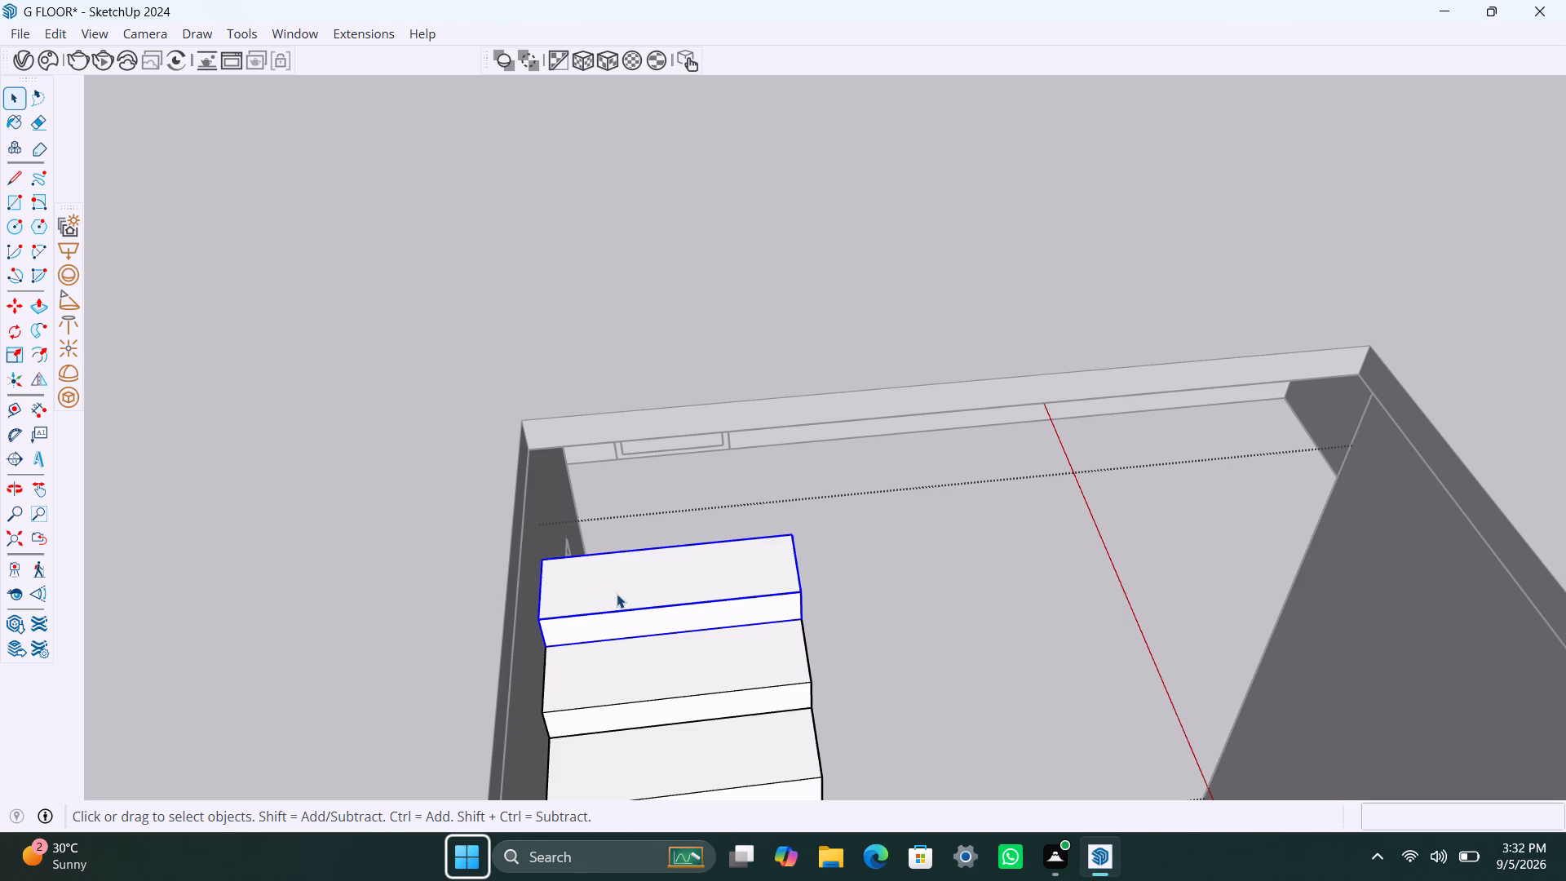
{"action": "left_click", "coordinate": [617, 594]}
{"action": "left_click", "coordinate": [617, 593]}
{"action": "key", "text": "p"}
{"action": "left_click", "coordinate": [632, 590]}
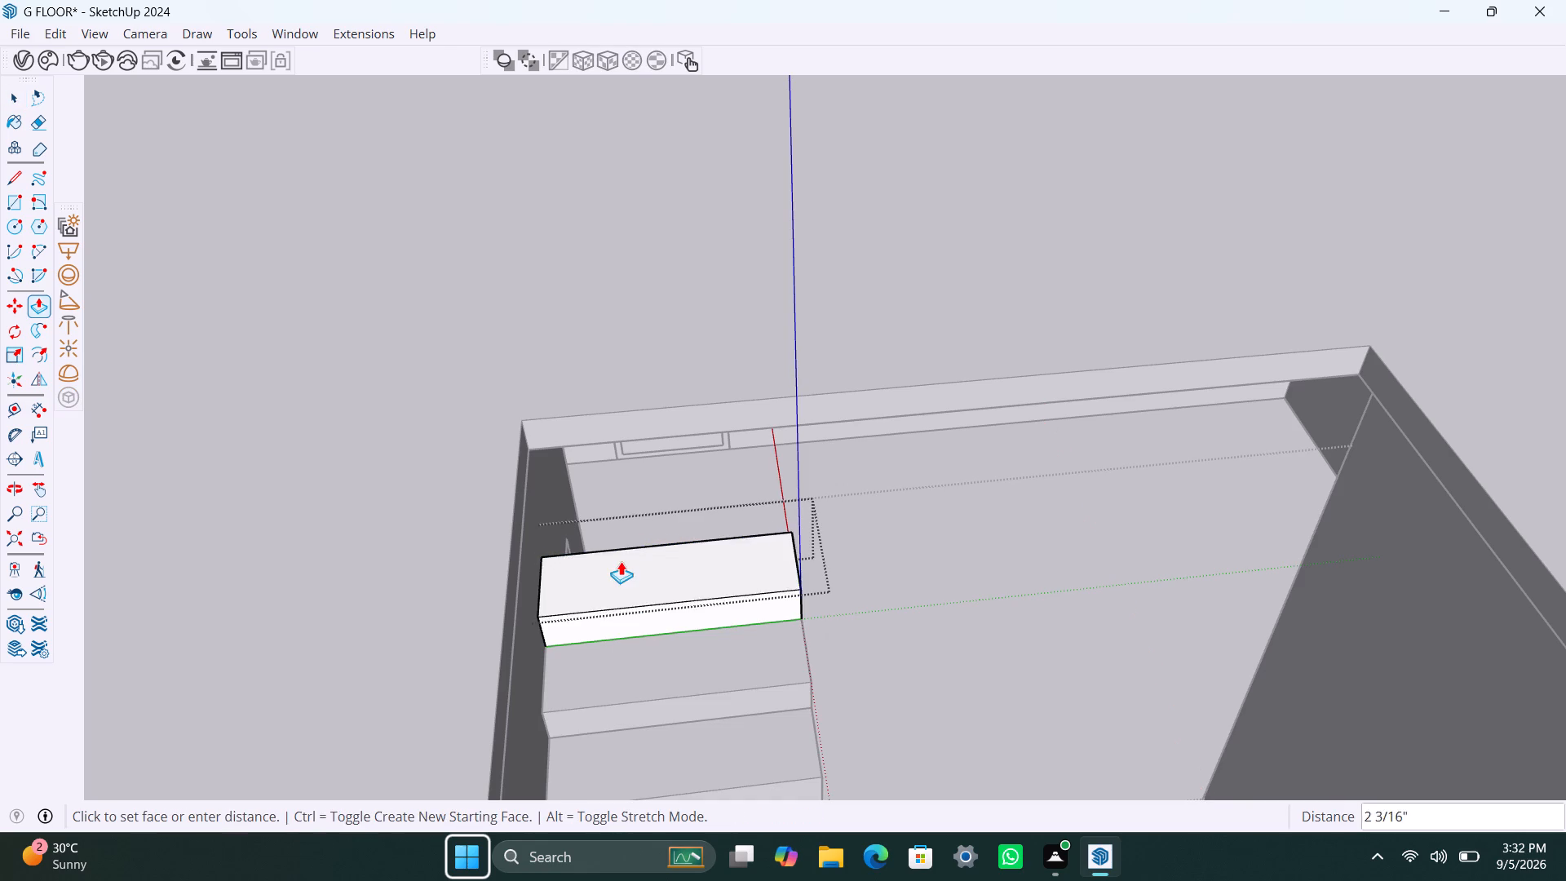
{"action": "left_click", "coordinate": [626, 563]}
{"action": "key", "text": "space"}
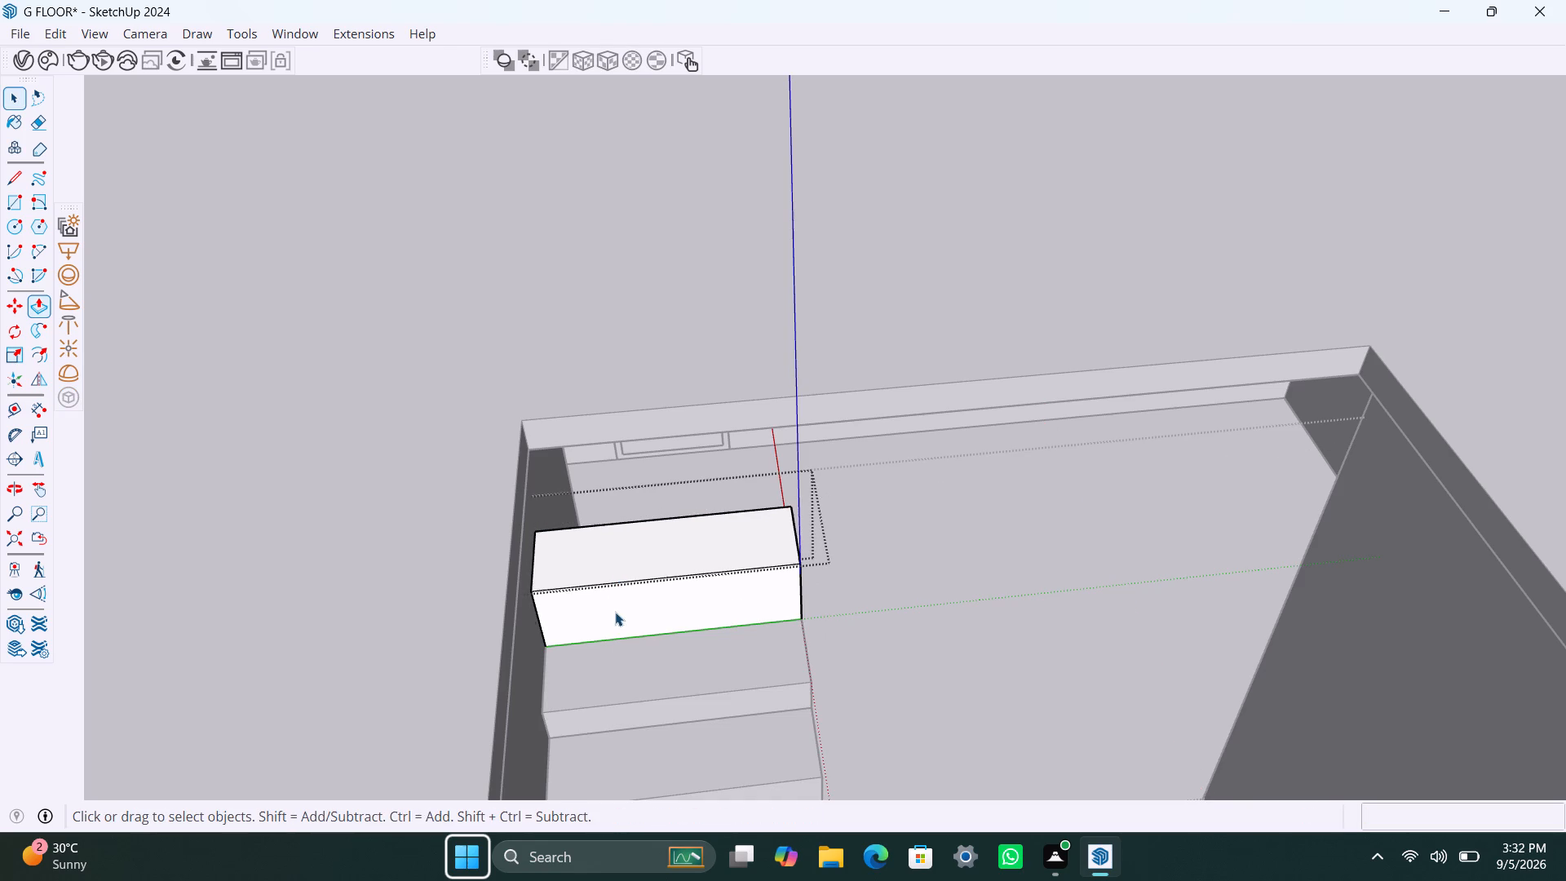
Copy the raised top step about 1' 5 11/16" up and back to add another step to the upper flight.
{"action": "left_click", "coordinate": [610, 612]}
{"action": "left_click", "coordinate": [852, 677]}
{"action": "left_click", "coordinate": [725, 618]}
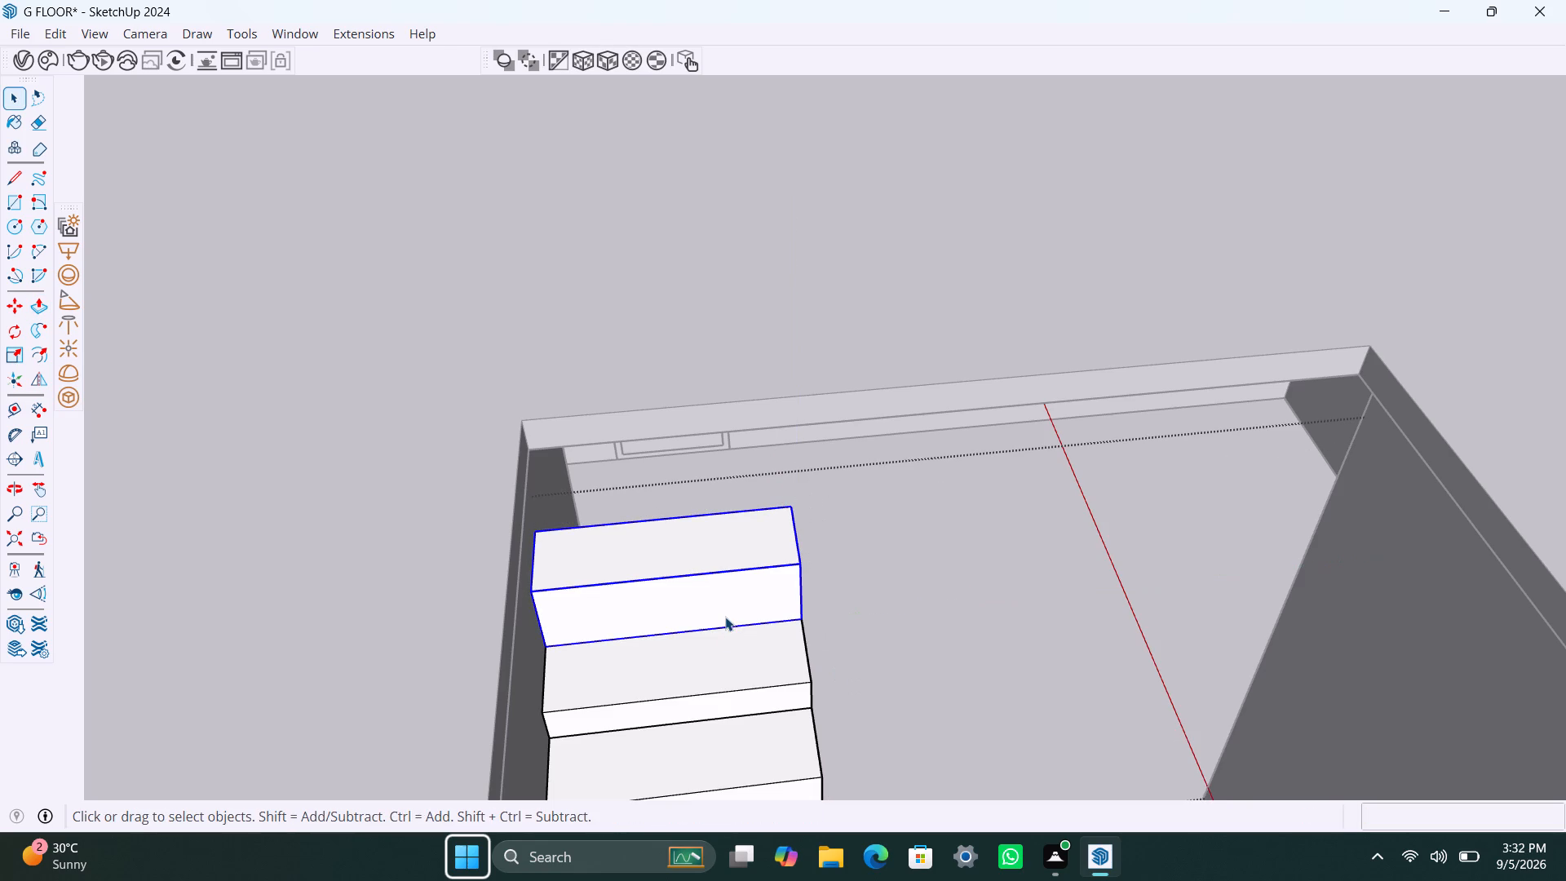
{"action": "key", "text": "m"}
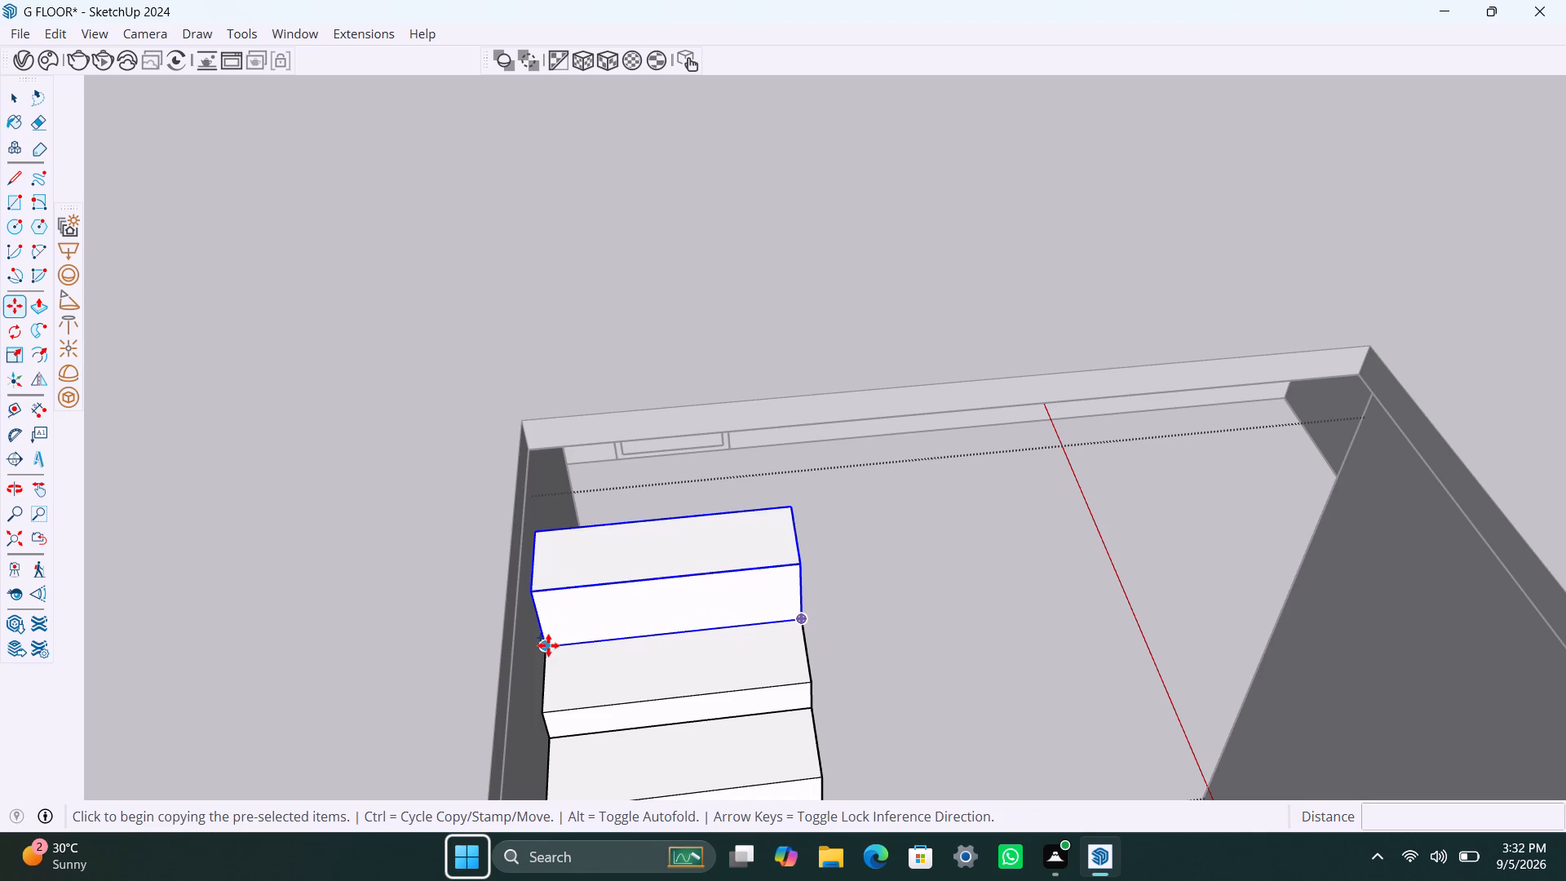
{"action": "left_click", "coordinate": [548, 645]}
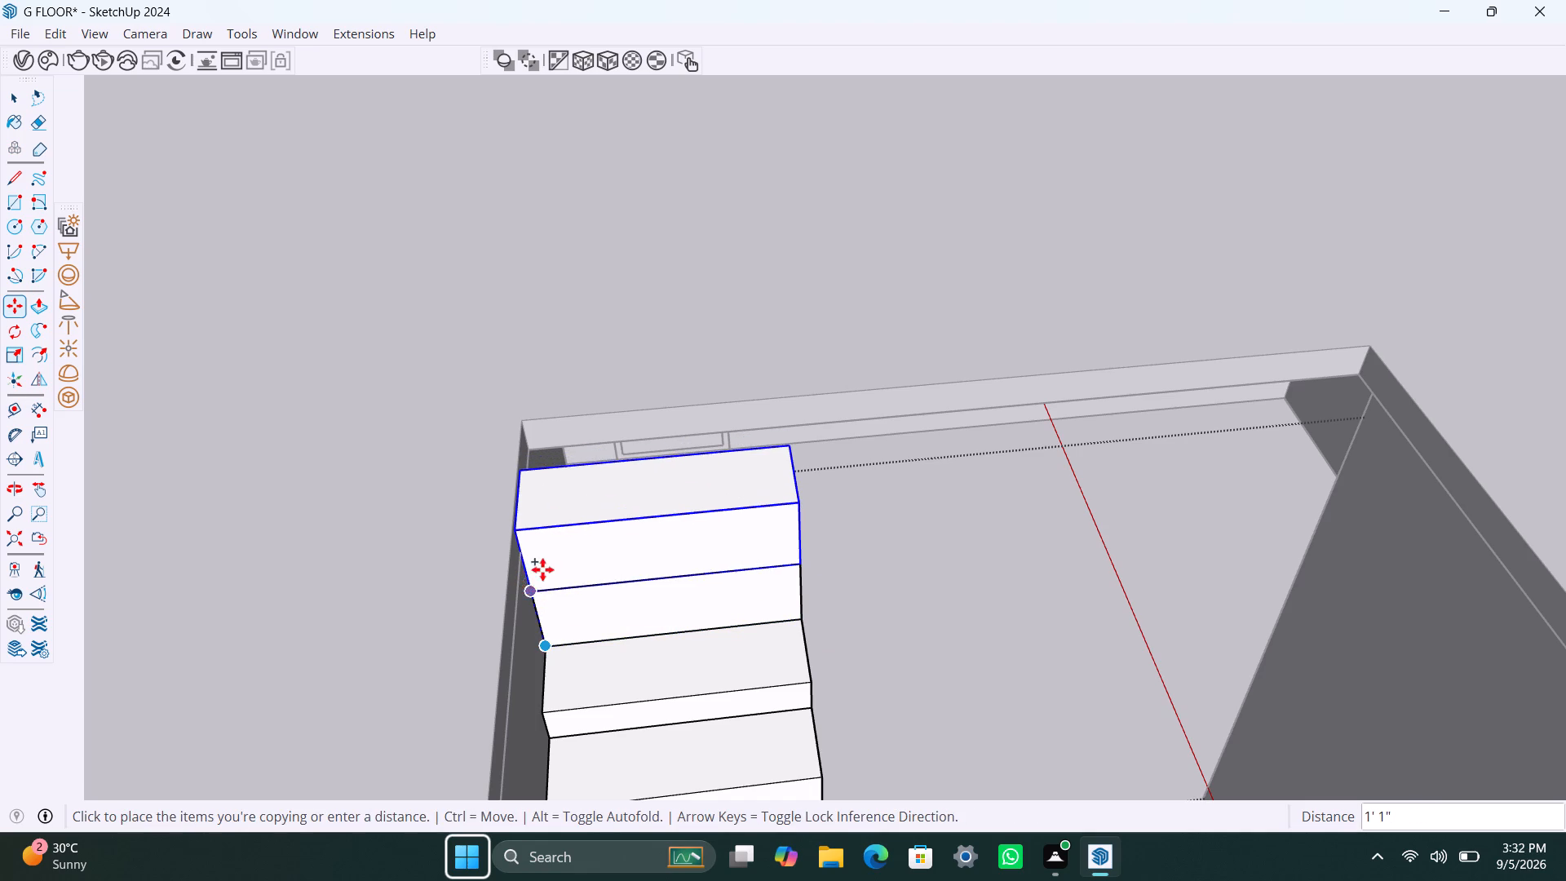
{"action": "left_click", "coordinate": [533, 528]}
{"action": "key", "text": "space"}
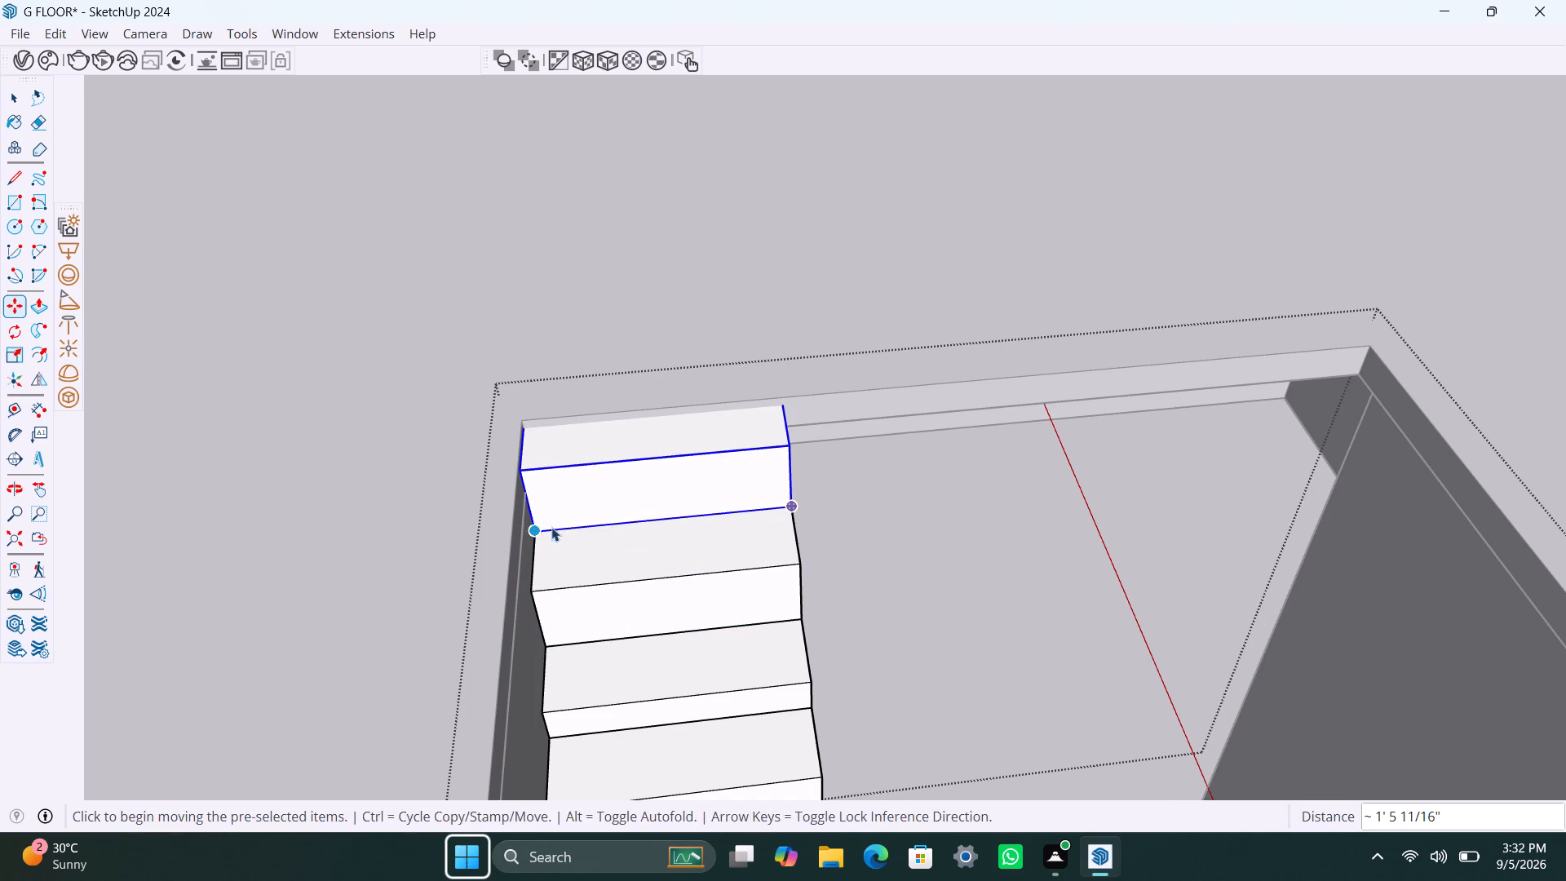
Push/Pull the top face of the original raised step, just below the copied one, down 2 13/16".
{"action": "left_click", "coordinate": [637, 556]}
{"action": "triple_click", "coordinate": [631, 557]}
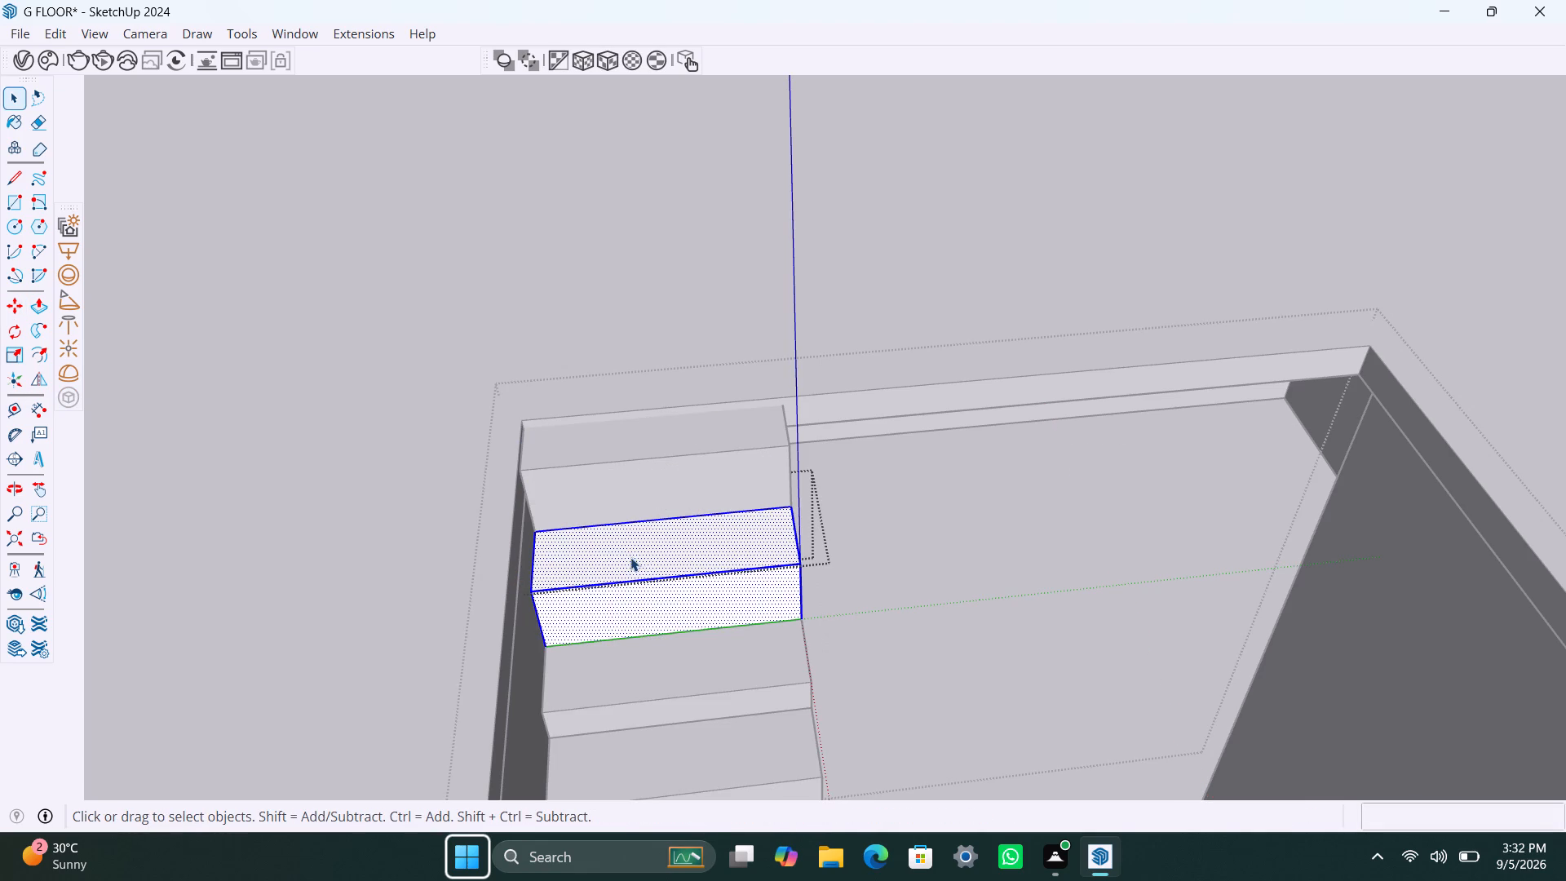
{"action": "key", "text": "p"}
{"action": "left_click", "coordinate": [629, 557]}
{"action": "left_click", "coordinate": [631, 569]}
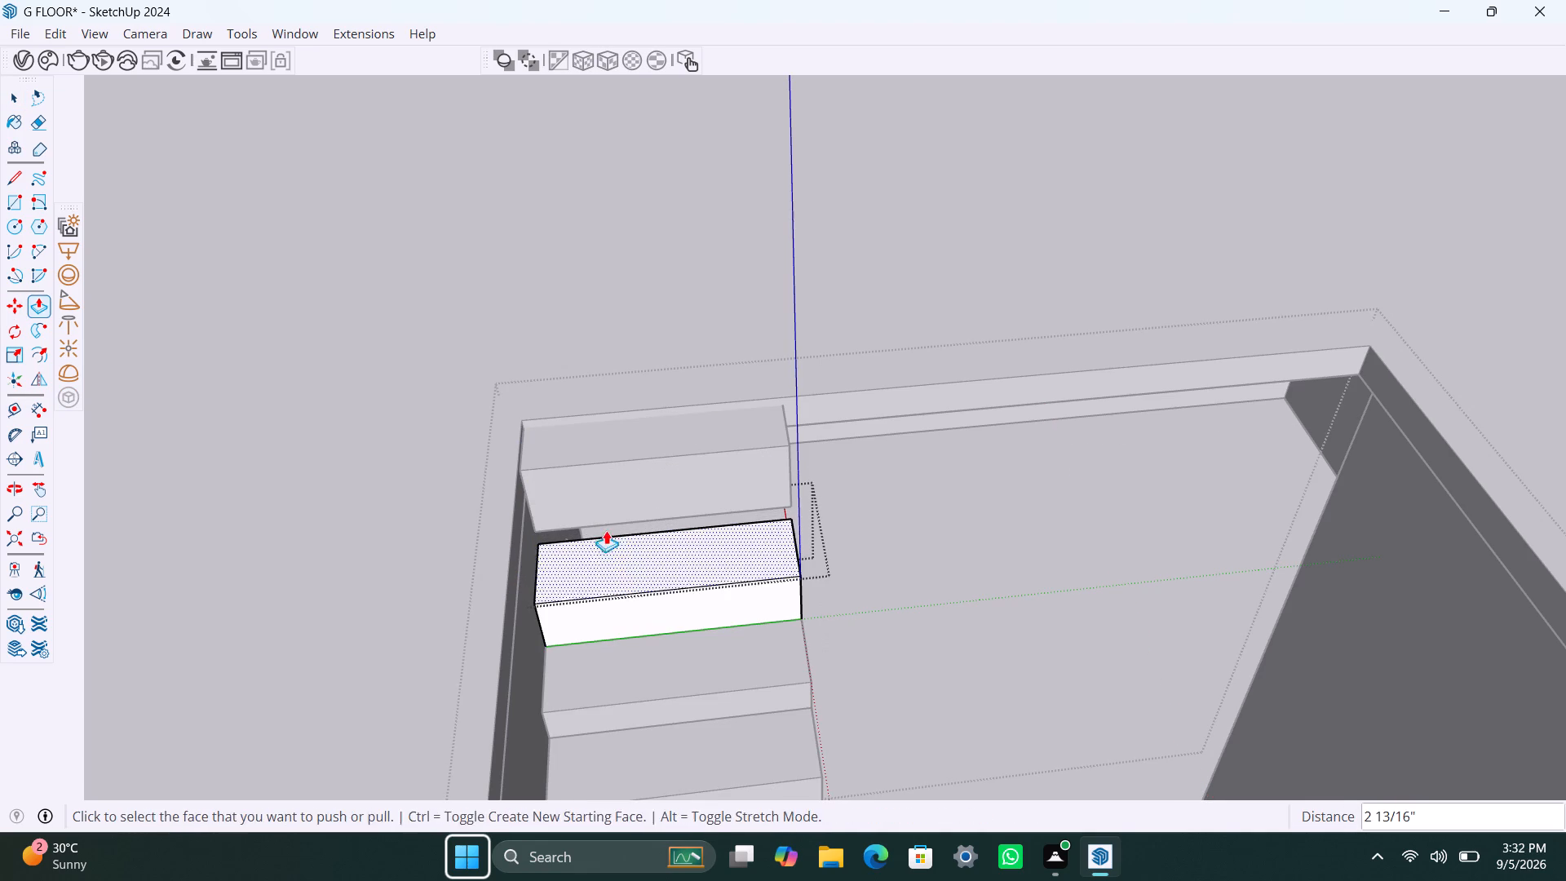
{"action": "key", "text": "space"}
Push/Pull the copied top step's upper face down about 6 3/16" to reduce its height.
{"action": "left_click", "coordinate": [597, 502]}
{"action": "double_click", "coordinate": [575, 460]}
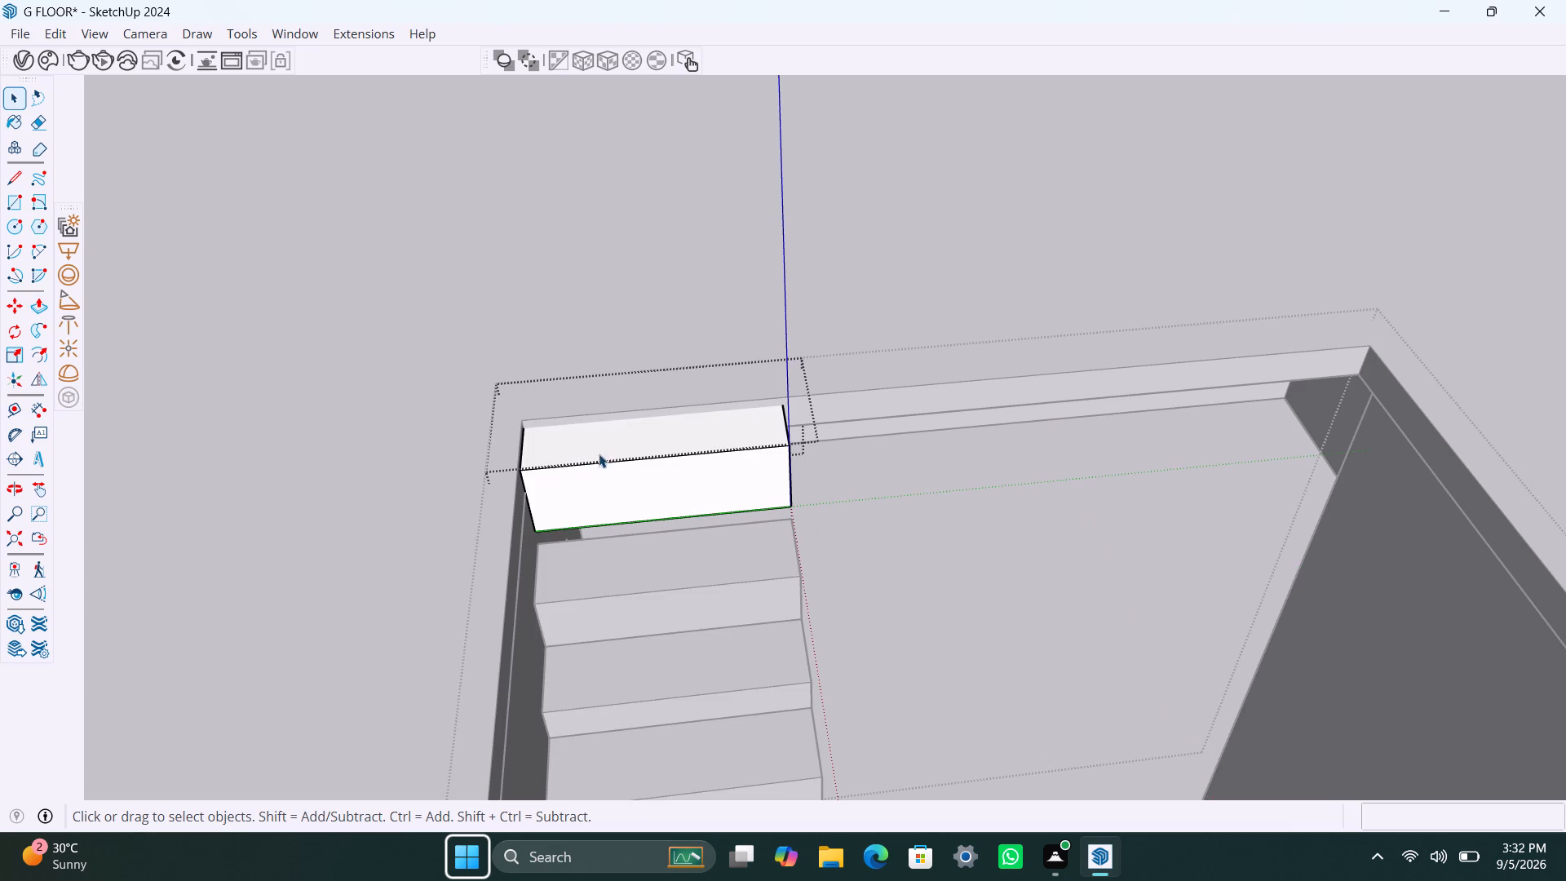
{"action": "left_click", "coordinate": [595, 443]}
{"action": "key", "text": "p"}
{"action": "left_click", "coordinate": [596, 445]}
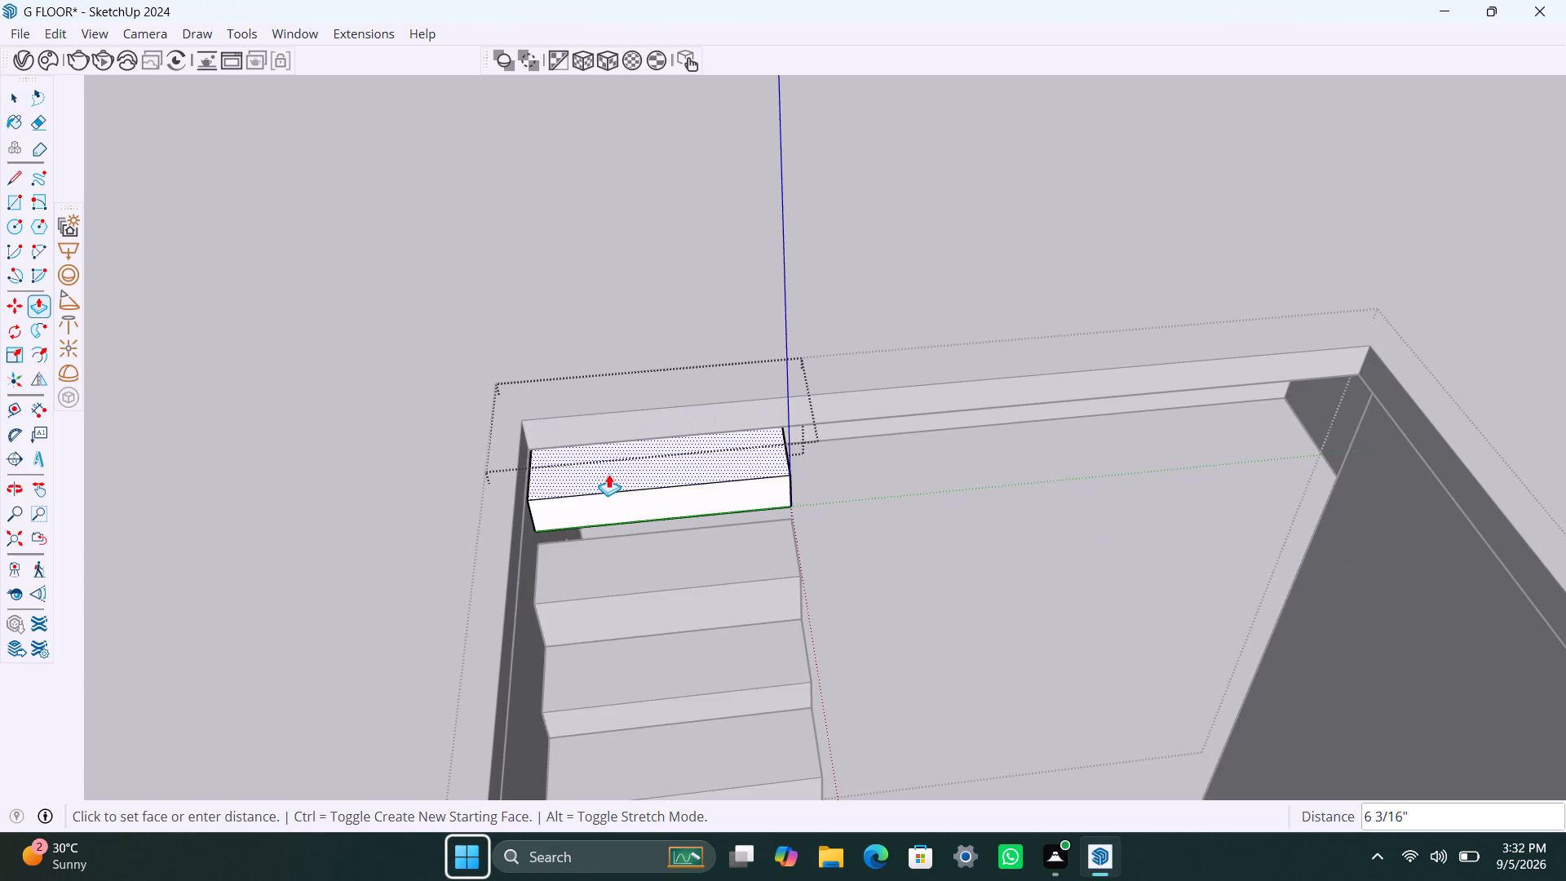
{"action": "left_click", "coordinate": [608, 473]}
{"action": "key", "text": "space"}
Move the copied top step down 2 13/16" so it rests on the back corner of the step below.
{"action": "left_click", "coordinate": [556, 509]}
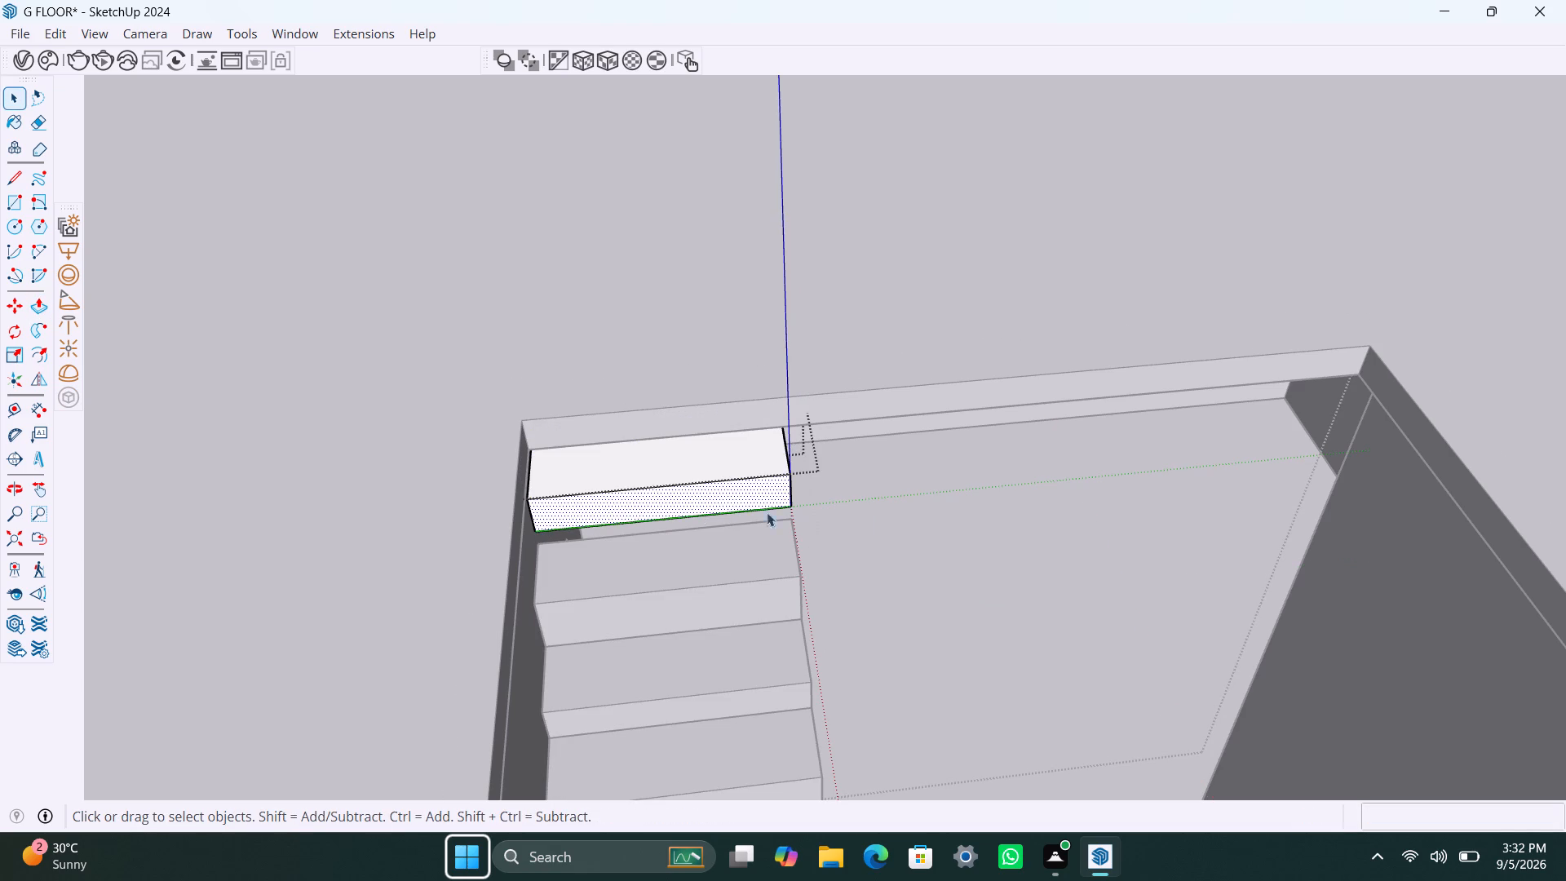
{"action": "left_click", "coordinate": [909, 512]}
{"action": "left_click", "coordinate": [724, 494]}
{"action": "key", "text": "m"}
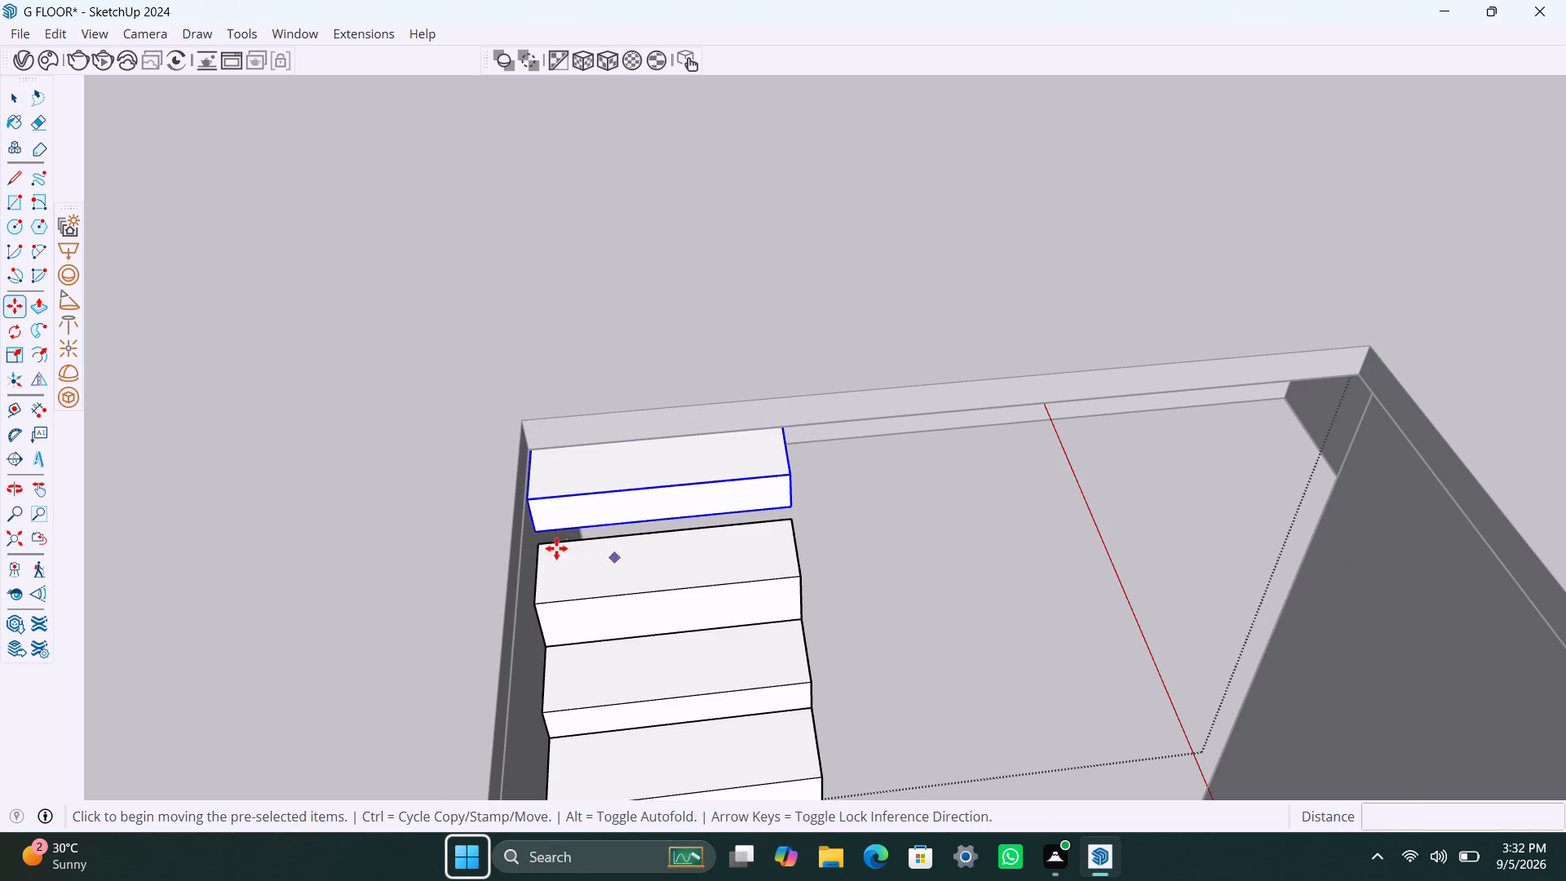
{"action": "left_click", "coordinate": [541, 532]}
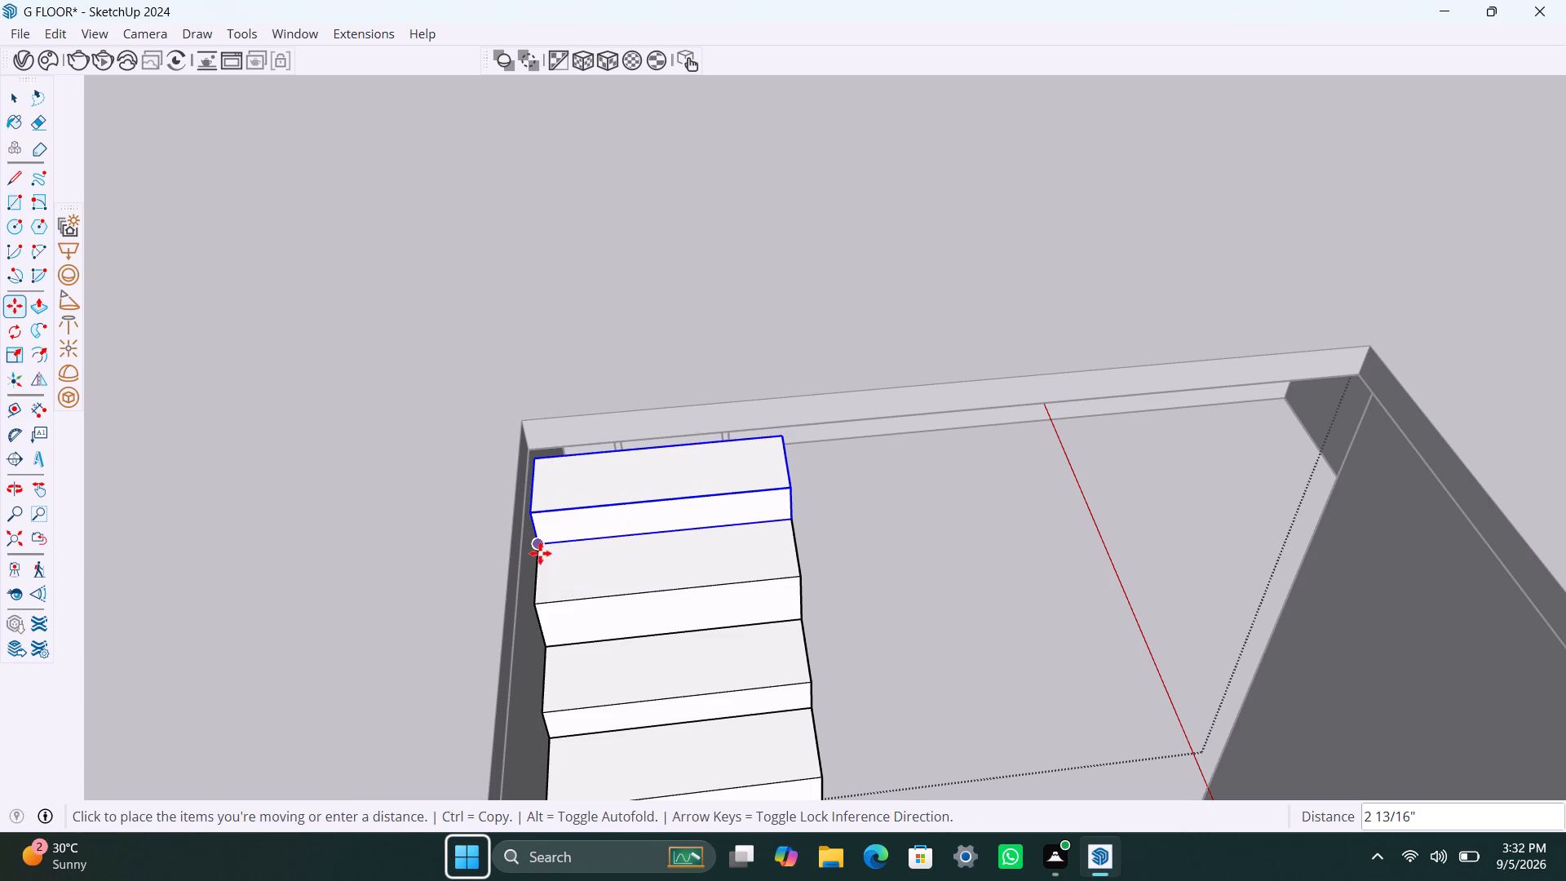
{"action": "left_click", "coordinate": [540, 553]}
{"action": "key", "text": "space"}
Push/Pull the new top step's upper face up about 3" and leave the staircase group.
{"action": "triple_click", "coordinate": [591, 490]}
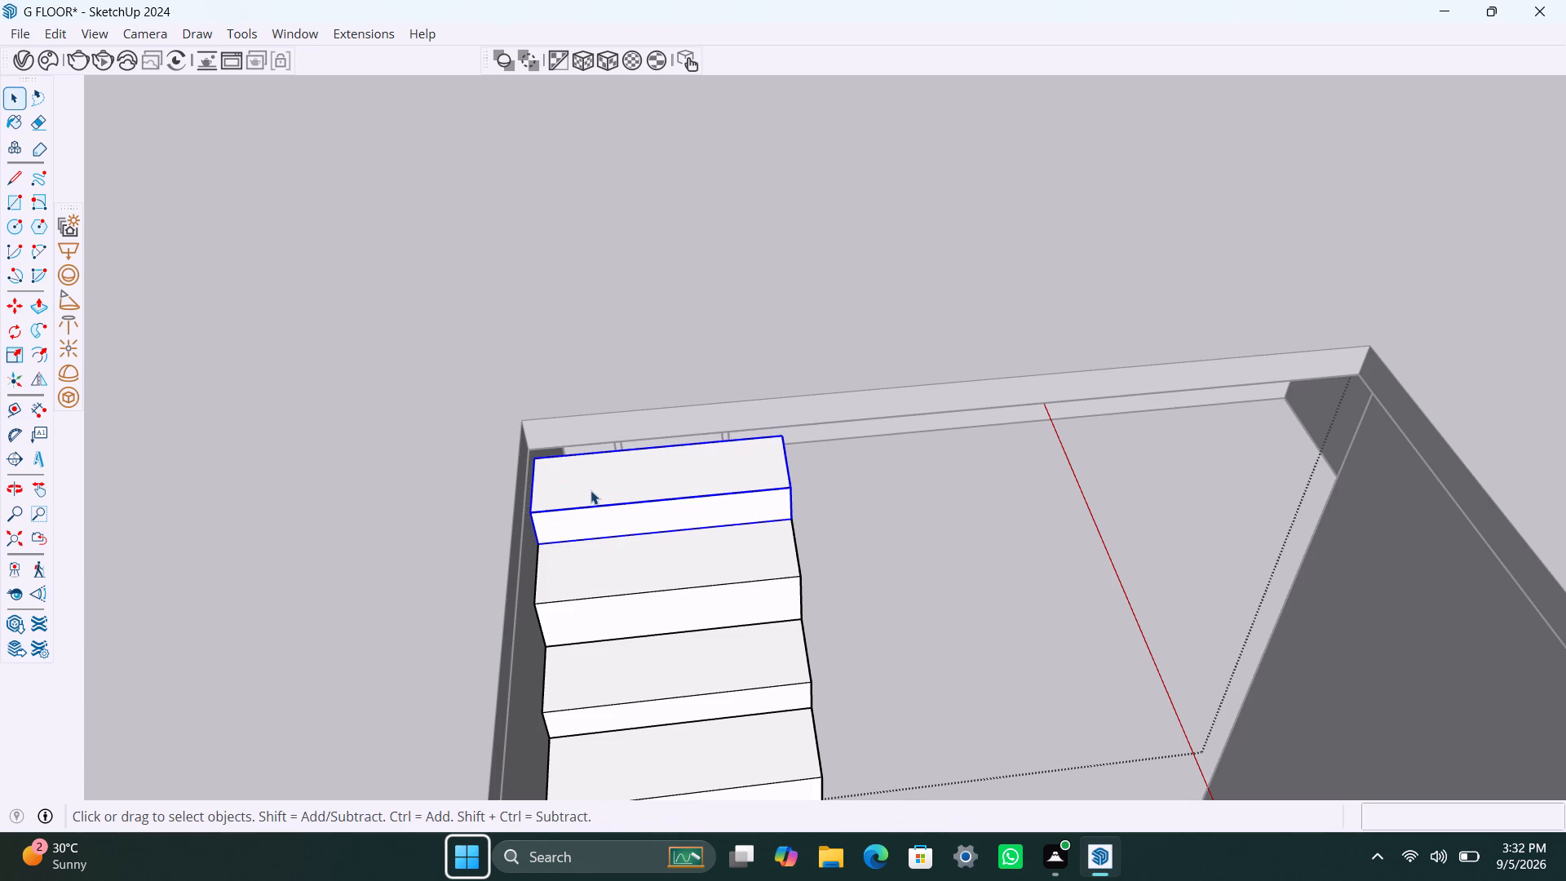
{"action": "key", "text": "p"}
{"action": "left_click", "coordinate": [586, 486]}
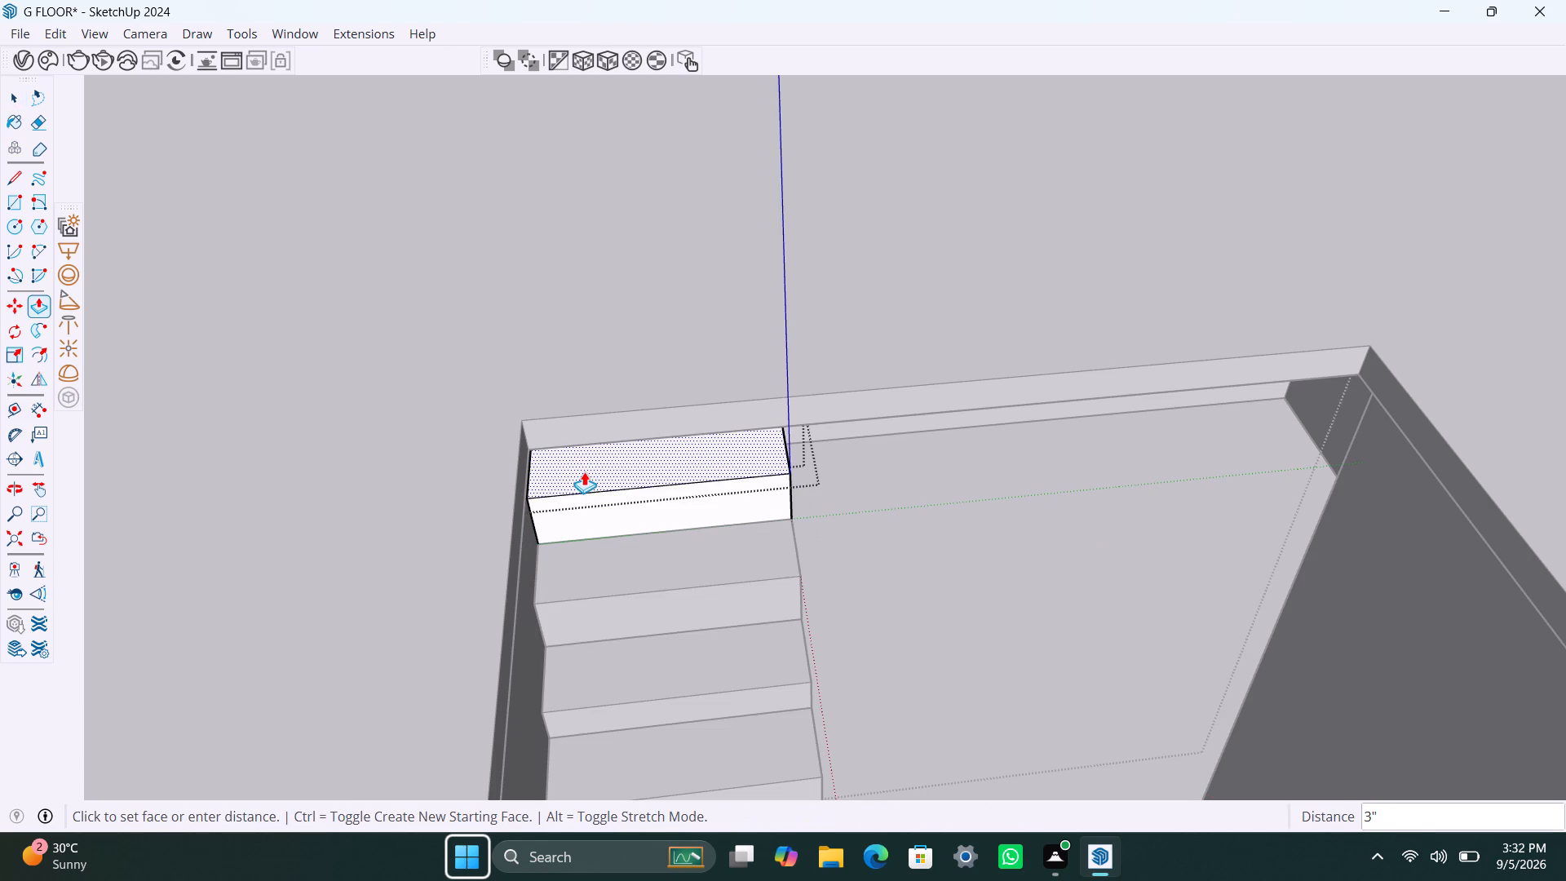
{"action": "left_click", "coordinate": [584, 471]}
{"action": "key", "text": "space"}
{"action": "left_click", "coordinate": [833, 488]}
{"action": "scroll", "coordinate": [688, 500], "scroll_direction": "down", "scroll_amount": 17}
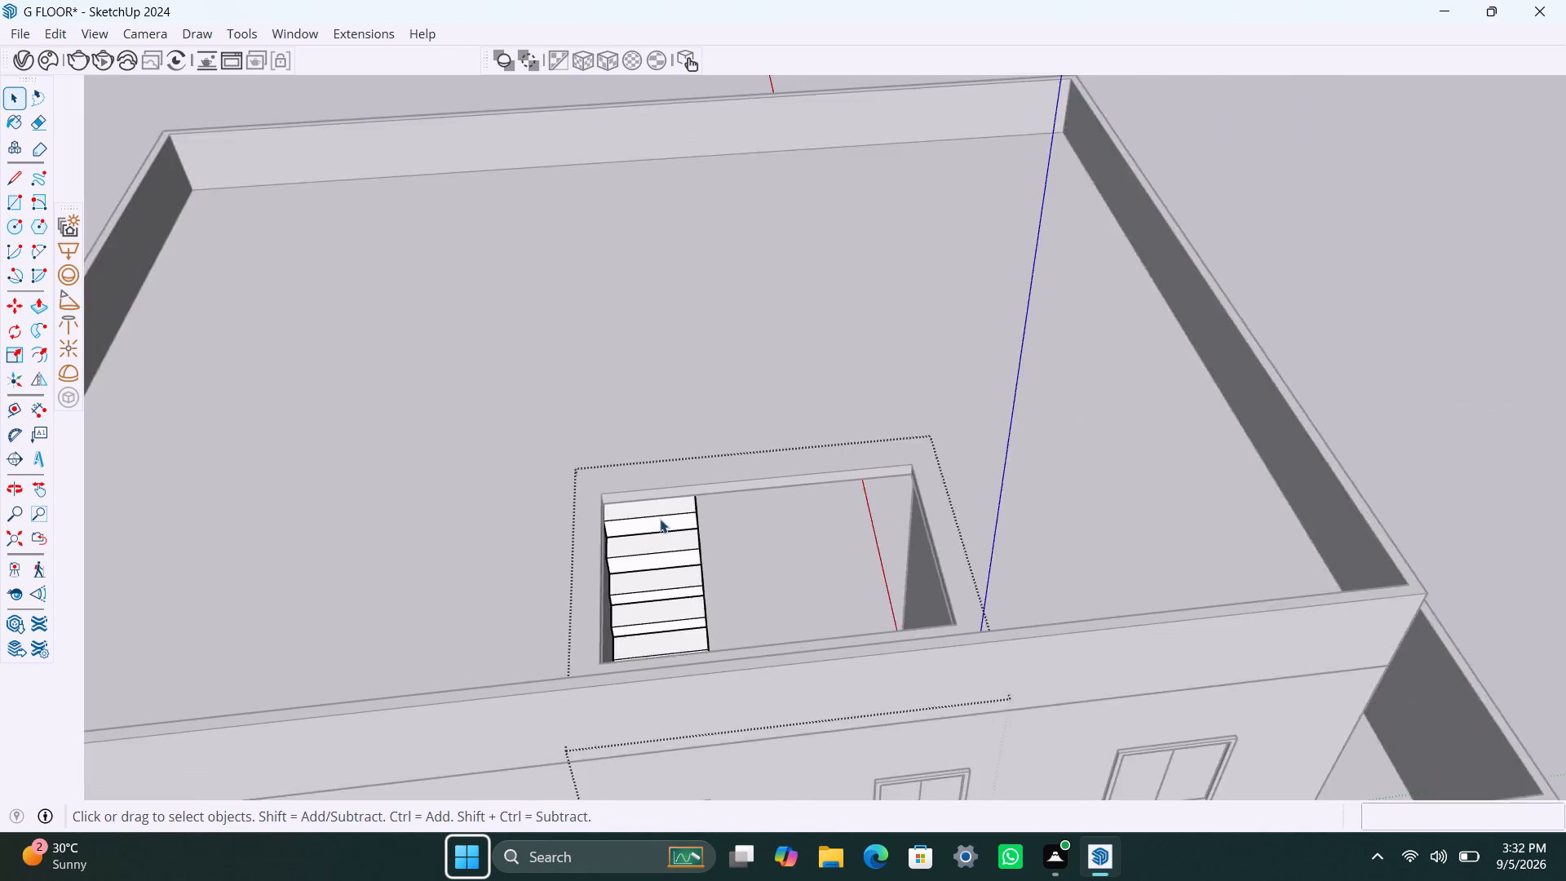
{"action": "left_click", "coordinate": [1244, 463]}
Inspect the extended staircase and the roof slab opening from several angles.
{"action": "scroll", "coordinate": [700, 509], "scroll_direction": "up", "scroll_amount": 3}
{"action": "middle_click_drag", "start_coordinate": [664, 604], "coordinate": [386, 629]}
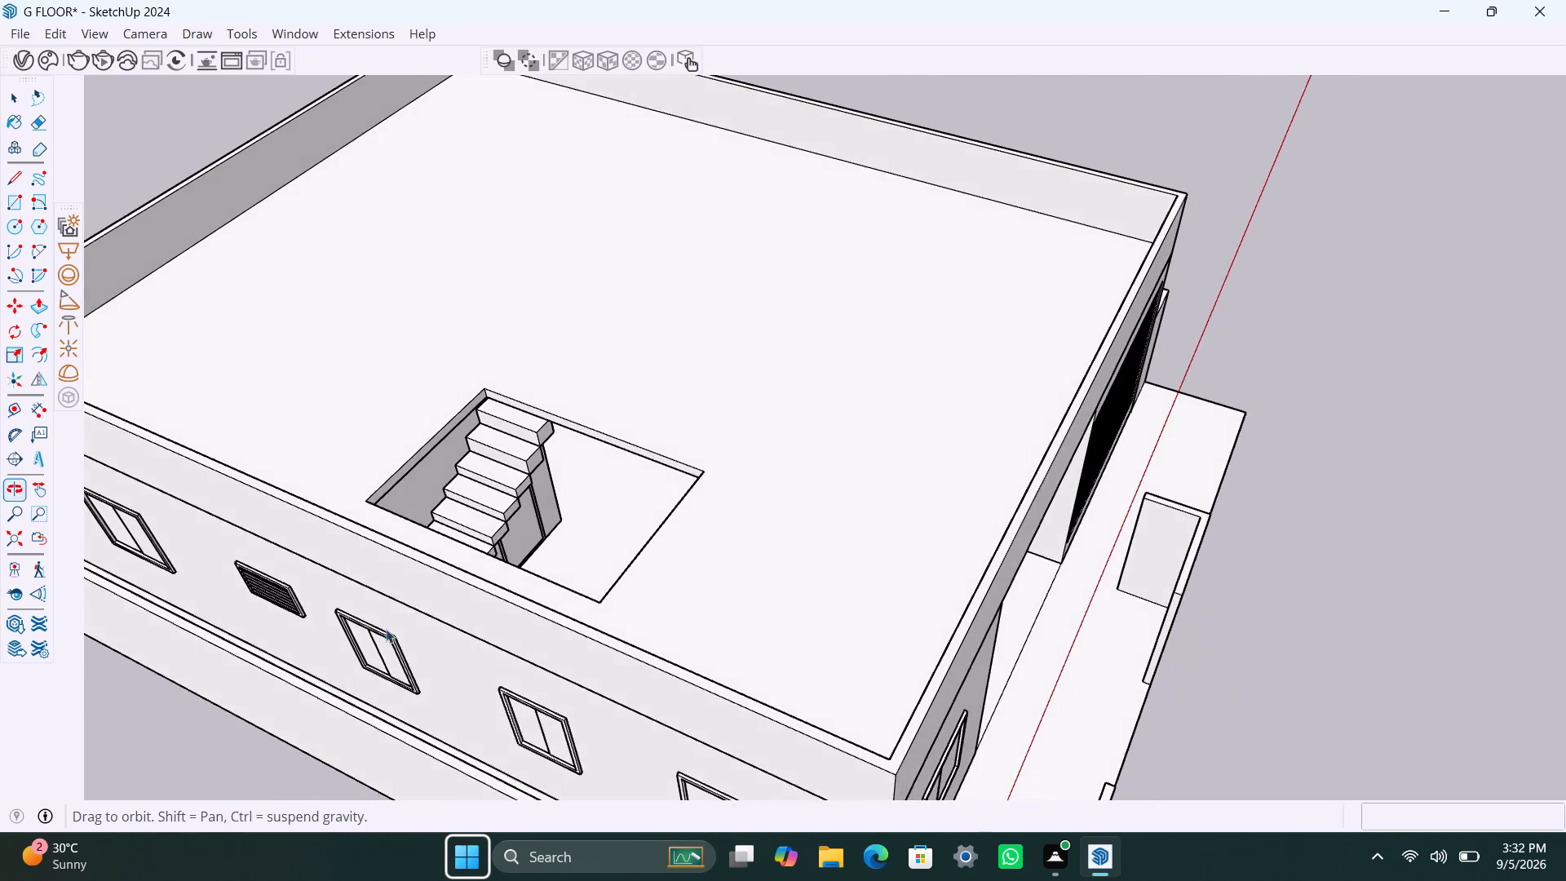
{"action": "scroll", "coordinate": [534, 561], "scroll_direction": "up", "scroll_amount": 3}
{"action": "middle_click_drag", "start_coordinate": [617, 576], "coordinate": [254, 780]}
{"action": "scroll", "coordinate": [360, 614], "scroll_direction": "down", "scroll_amount": 5}
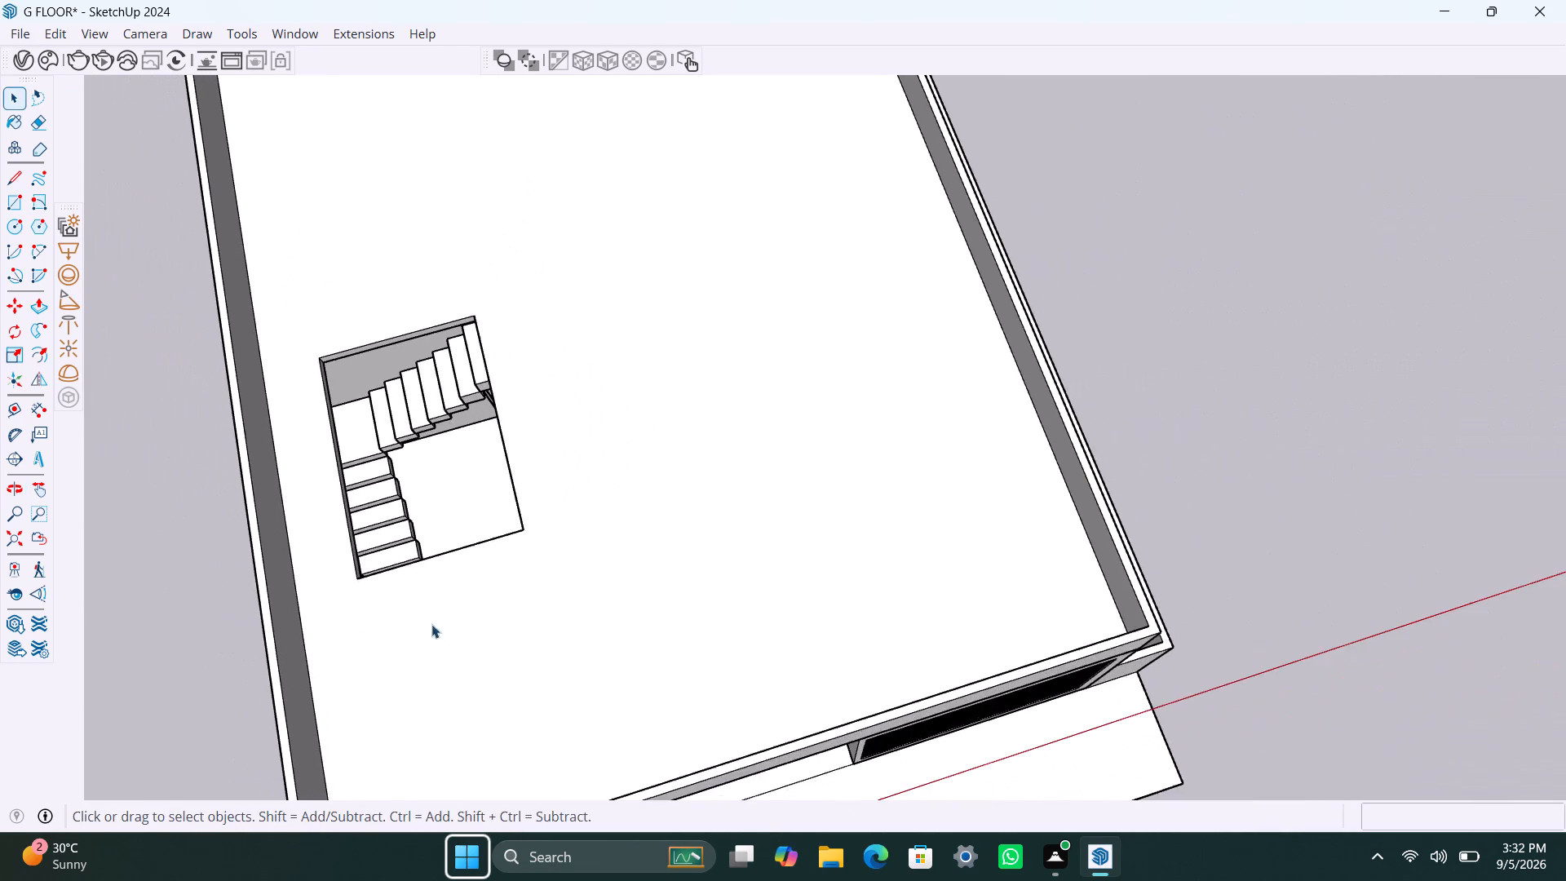
{"action": "middle_click_drag", "start_coordinate": [425, 635], "coordinate": [1135, 522]}
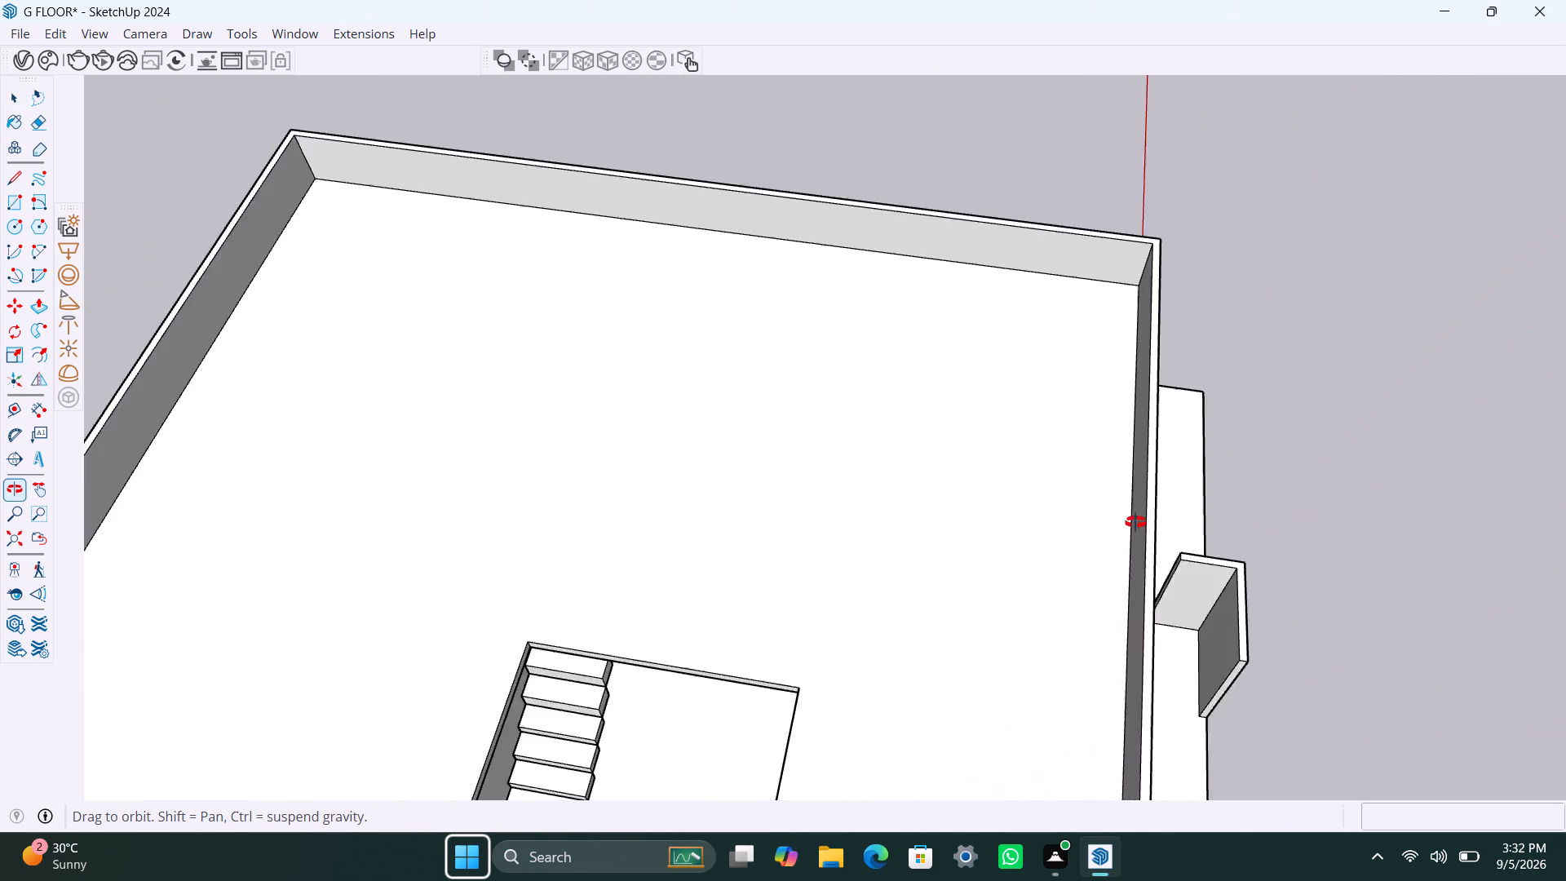
{"action": "middle_click_drag", "start_coordinate": [1135, 522], "coordinate": [1313, 492]}
{"action": "scroll", "coordinate": [1083, 533], "scroll_direction": "down", "scroll_amount": 7}
{"action": "middle_click_drag", "start_coordinate": [969, 635], "coordinate": [615, 620]}
{"action": "scroll", "coordinate": [670, 668], "scroll_direction": "down", "scroll_amount": 3}
{"action": "middle_click_drag", "start_coordinate": [790, 694], "coordinate": [791, 694]}
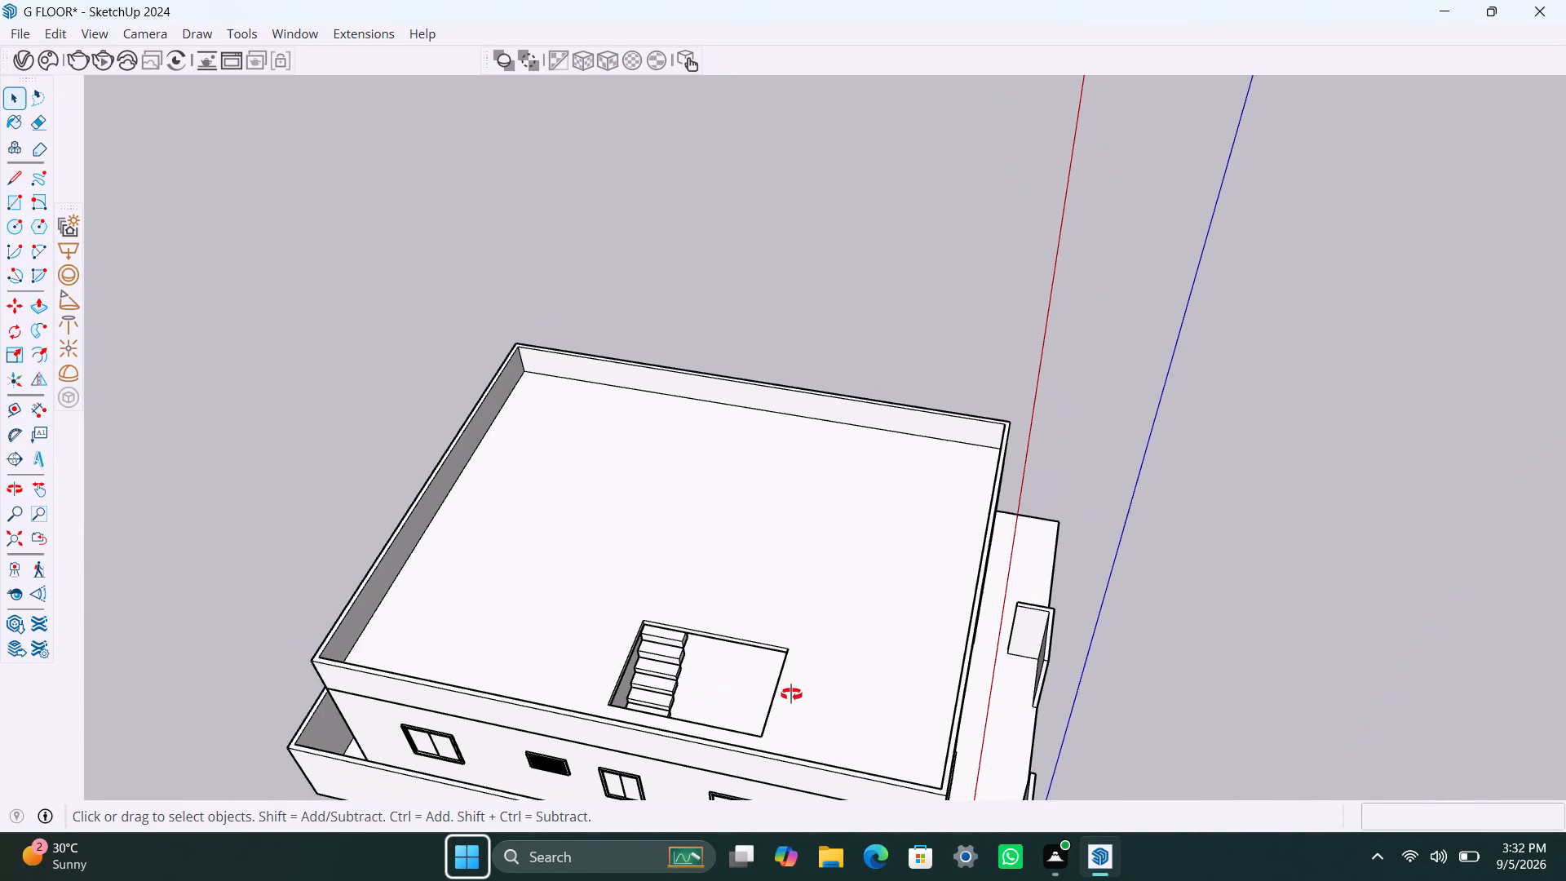
{"action": "middle_click_drag", "start_coordinate": [791, 694], "coordinate": [927, 653]}
{"action": "scroll", "coordinate": [863, 643], "scroll_direction": "up", "scroll_amount": 2}
{"action": "middle_click_drag", "start_coordinate": [910, 636], "coordinate": [950, 534]}
{"action": "scroll", "coordinate": [958, 493], "scroll_direction": "down", "scroll_amount": 4}
{"action": "middle_click_drag", "start_coordinate": [949, 551], "coordinate": [939, 735]}
{"action": "scroll", "coordinate": [731, 657], "scroll_direction": "up", "scroll_amount": 5}
{"action": "middle_click_drag", "start_coordinate": [853, 694], "coordinate": [845, 758]}
{"action": "scroll", "coordinate": [838, 686], "scroll_direction": "up", "scroll_amount": 2}
{"action": "scroll", "coordinate": [764, 688], "scroll_direction": "up", "scroll_amount": 2}
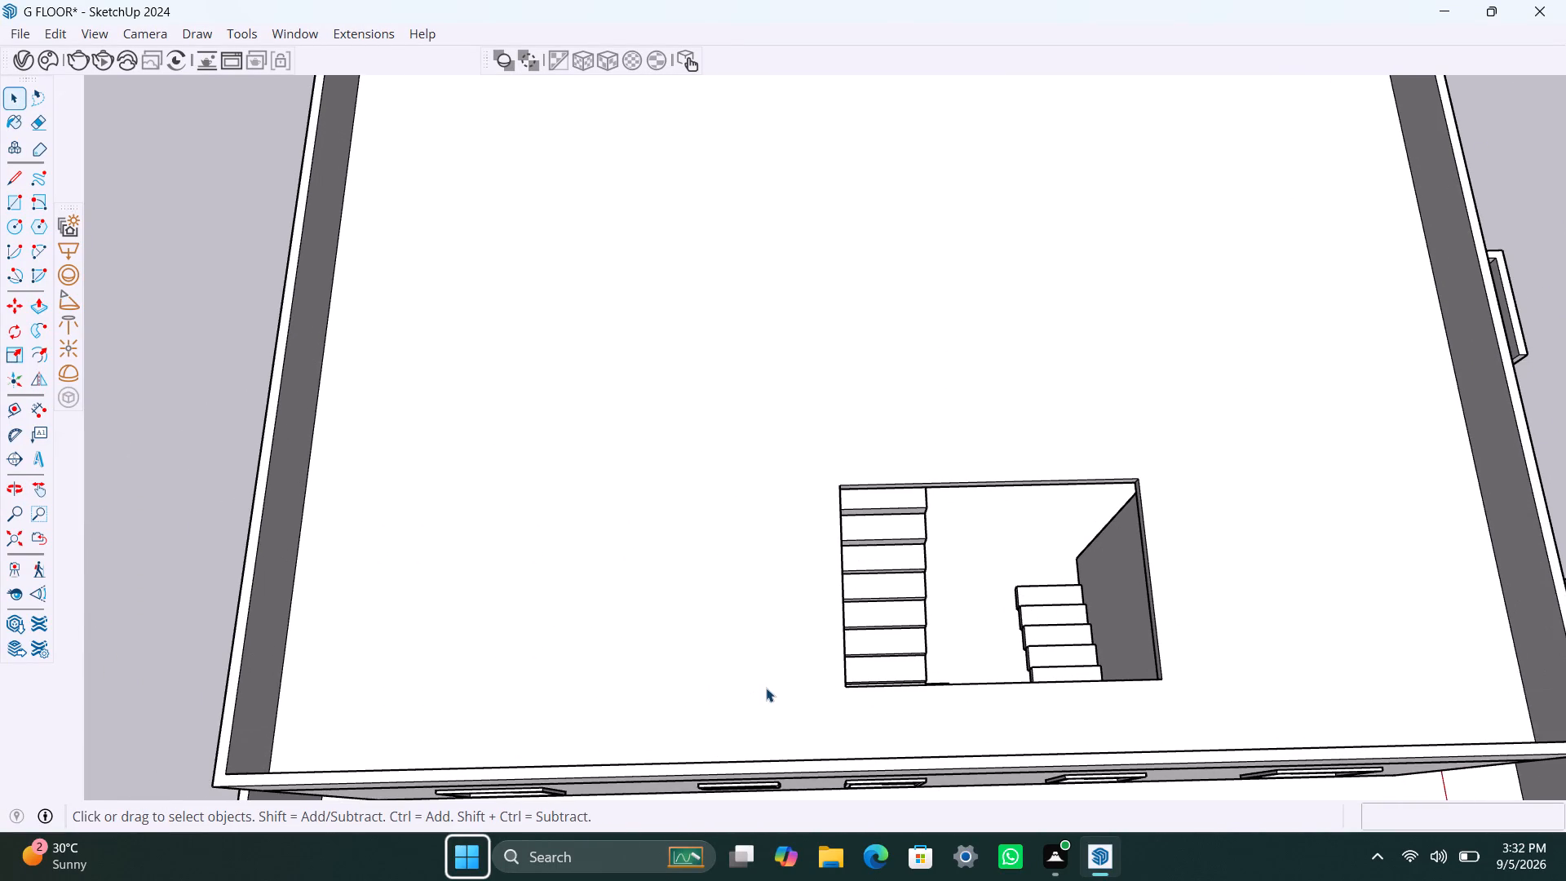
Copy the roof opening's left edge, beside the upper stair flight, 4.5" outward onto the slab.
{"action": "scroll", "coordinate": [805, 638], "scroll_direction": "up", "scroll_amount": 2}
{"action": "left_click", "coordinate": [849, 568]}
{"action": "triple_click", "coordinate": [849, 568]}
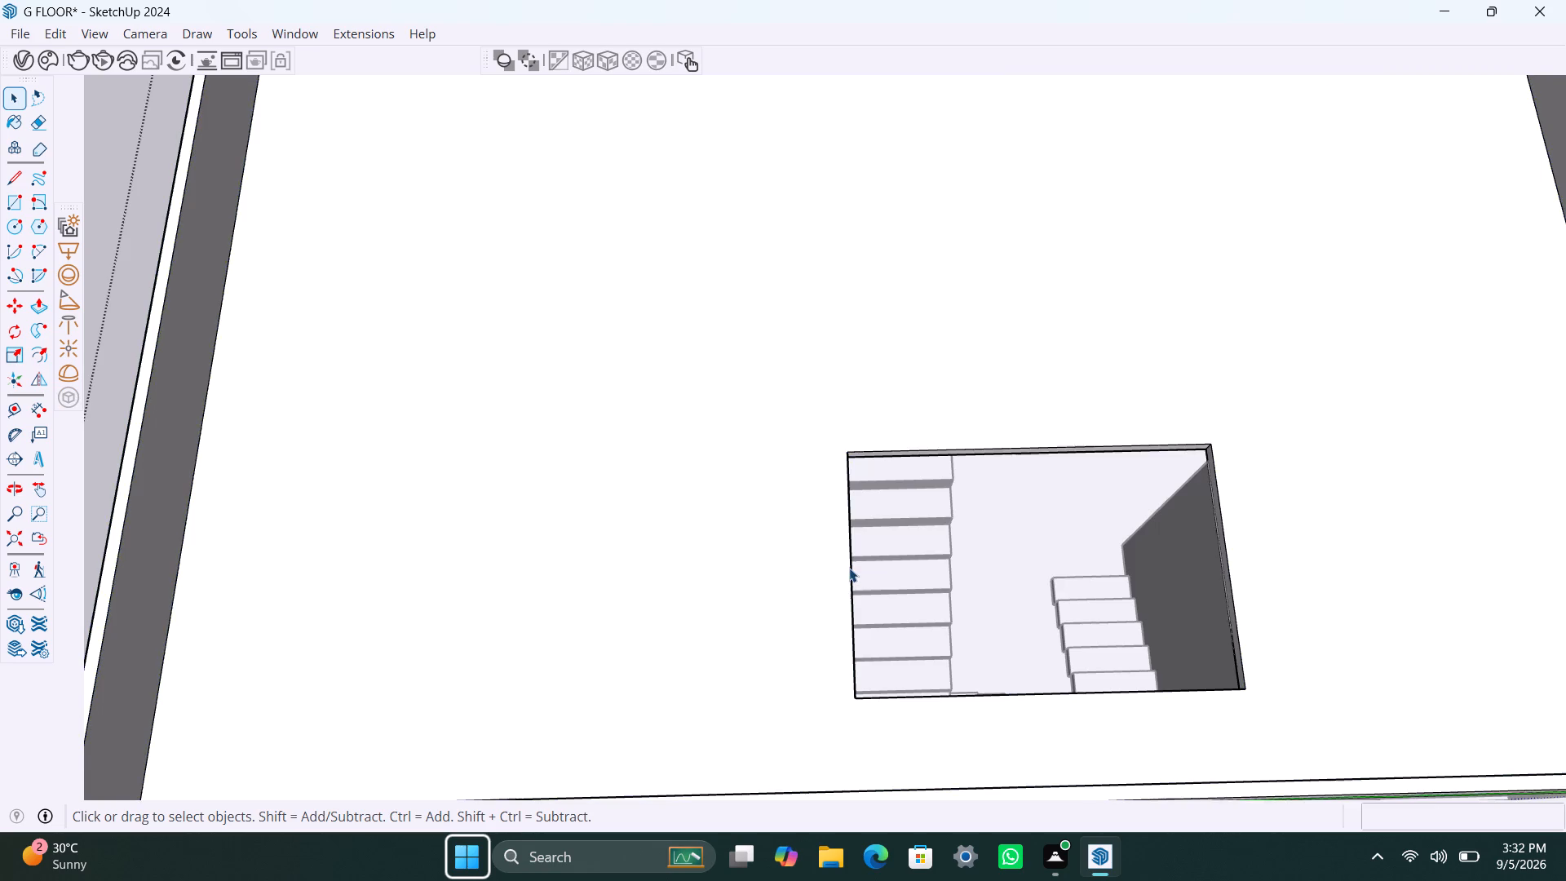
{"action": "left_click", "coordinate": [849, 568]}
{"action": "left_click", "coordinate": [849, 568]}
{"action": "left_click", "coordinate": [834, 569]}
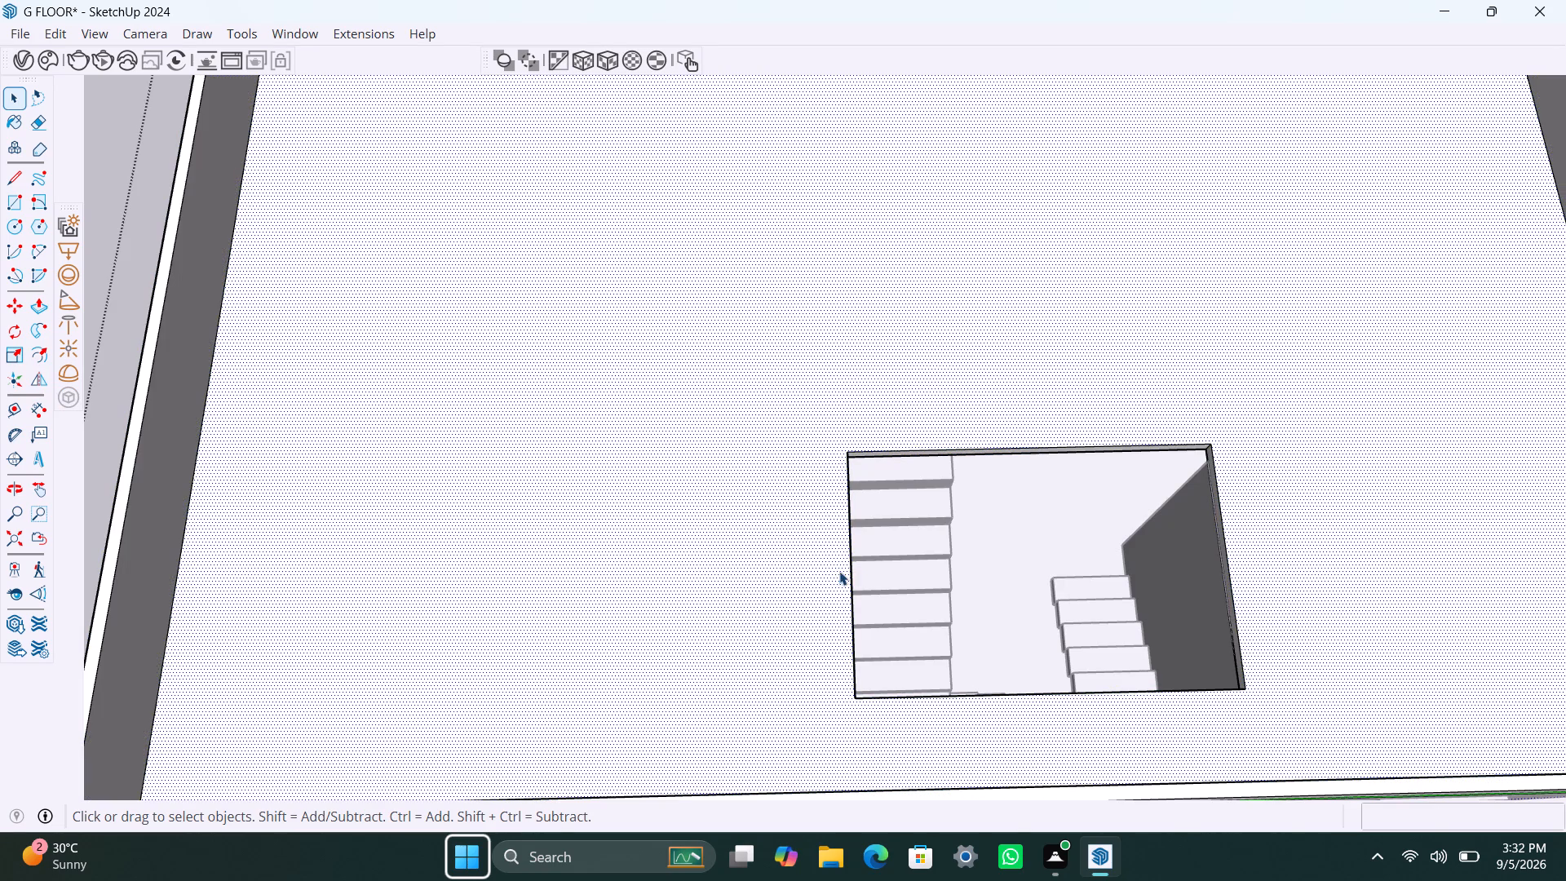
{"action": "left_click", "coordinate": [848, 557]}
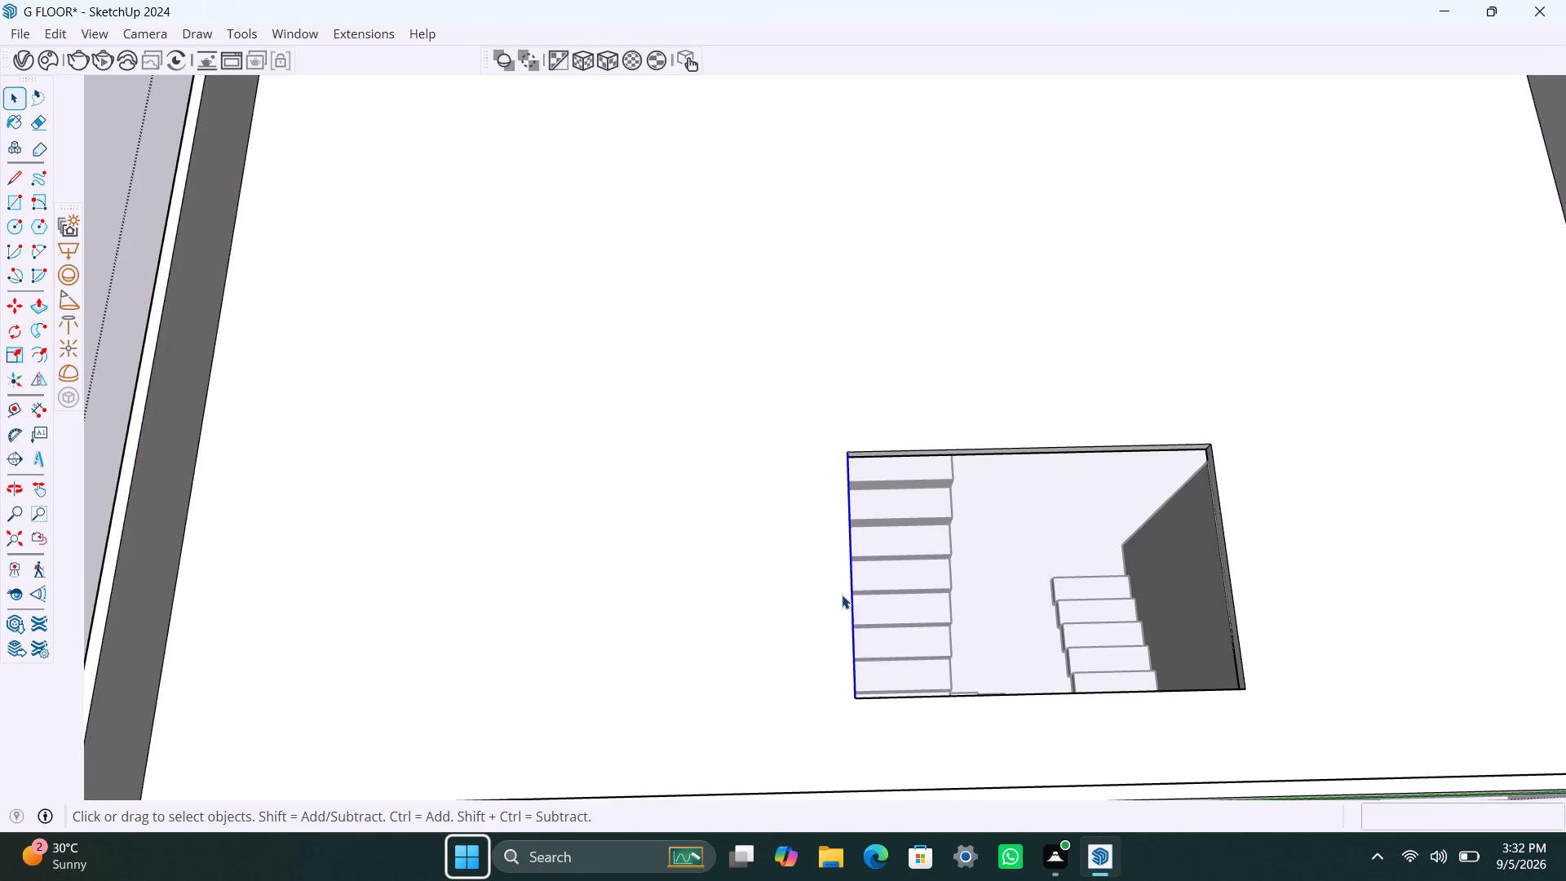
{"action": "key", "text": "m"}
{"action": "left_click", "coordinate": [852, 700]}
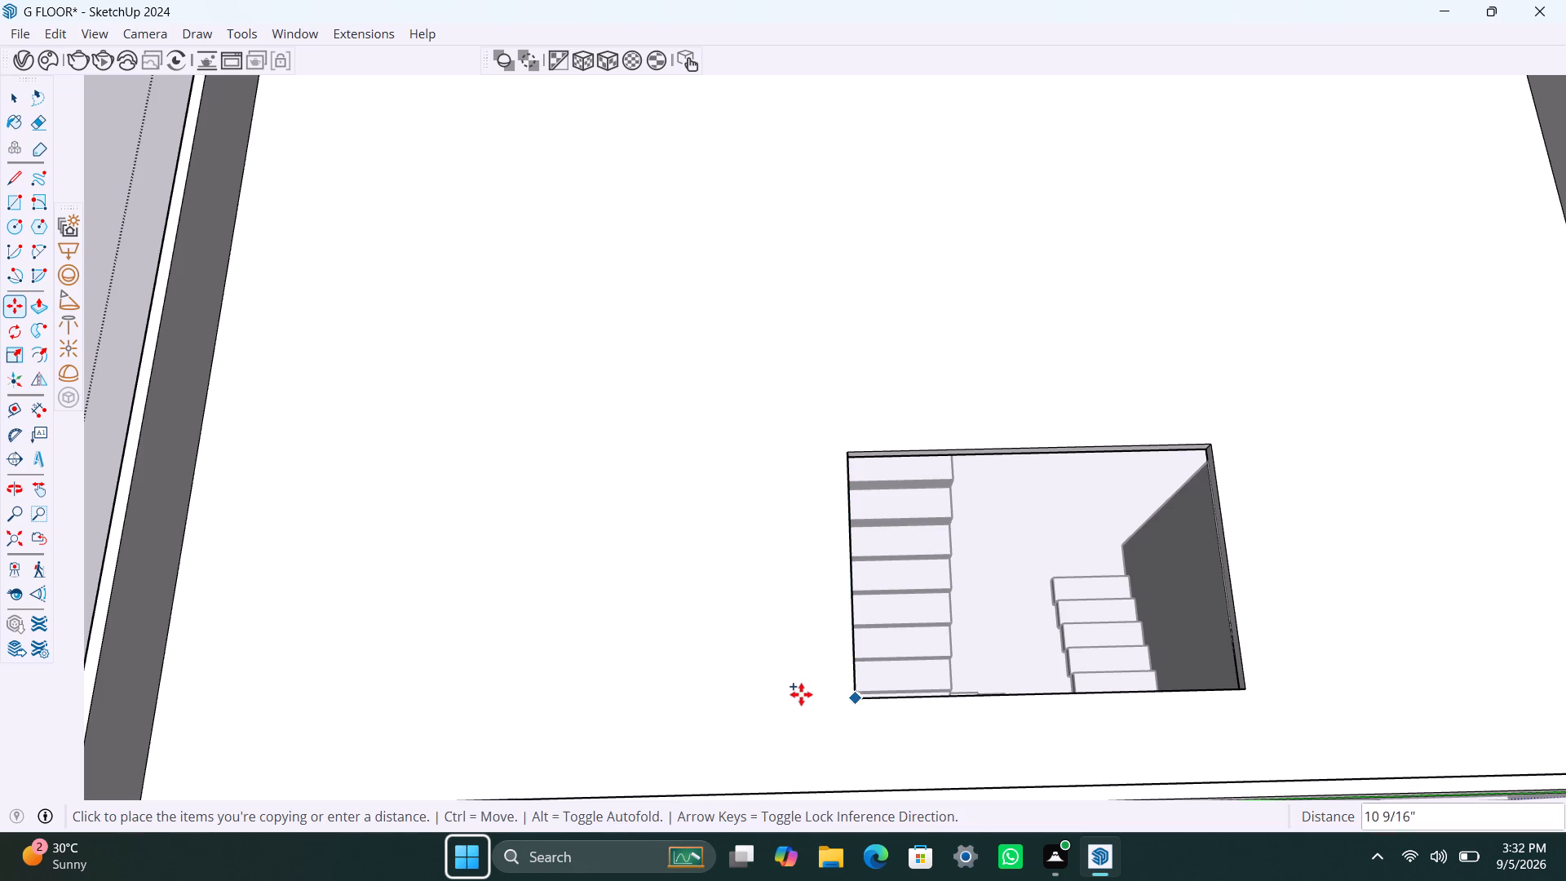
{"action": "type", "text": "4.5\""}
{"action": "key", "text": "Return"}
{"action": "key", "text": "space"}
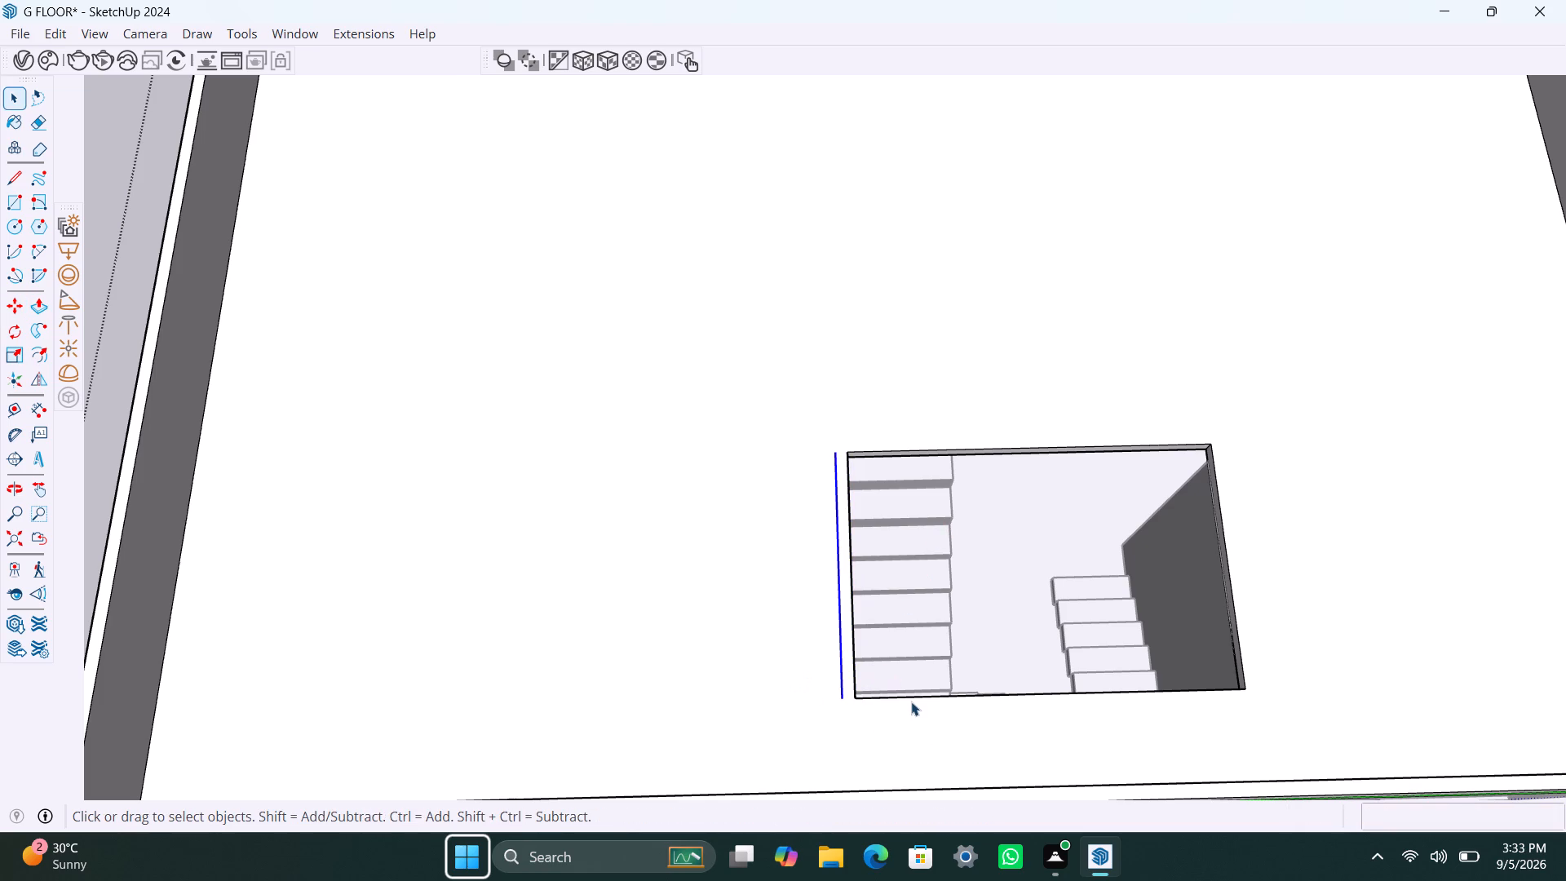
Copy the roof opening's front edge 4.5" outward onto the slab.
{"action": "left_click", "coordinate": [905, 697]}
{"action": "key", "text": "m"}
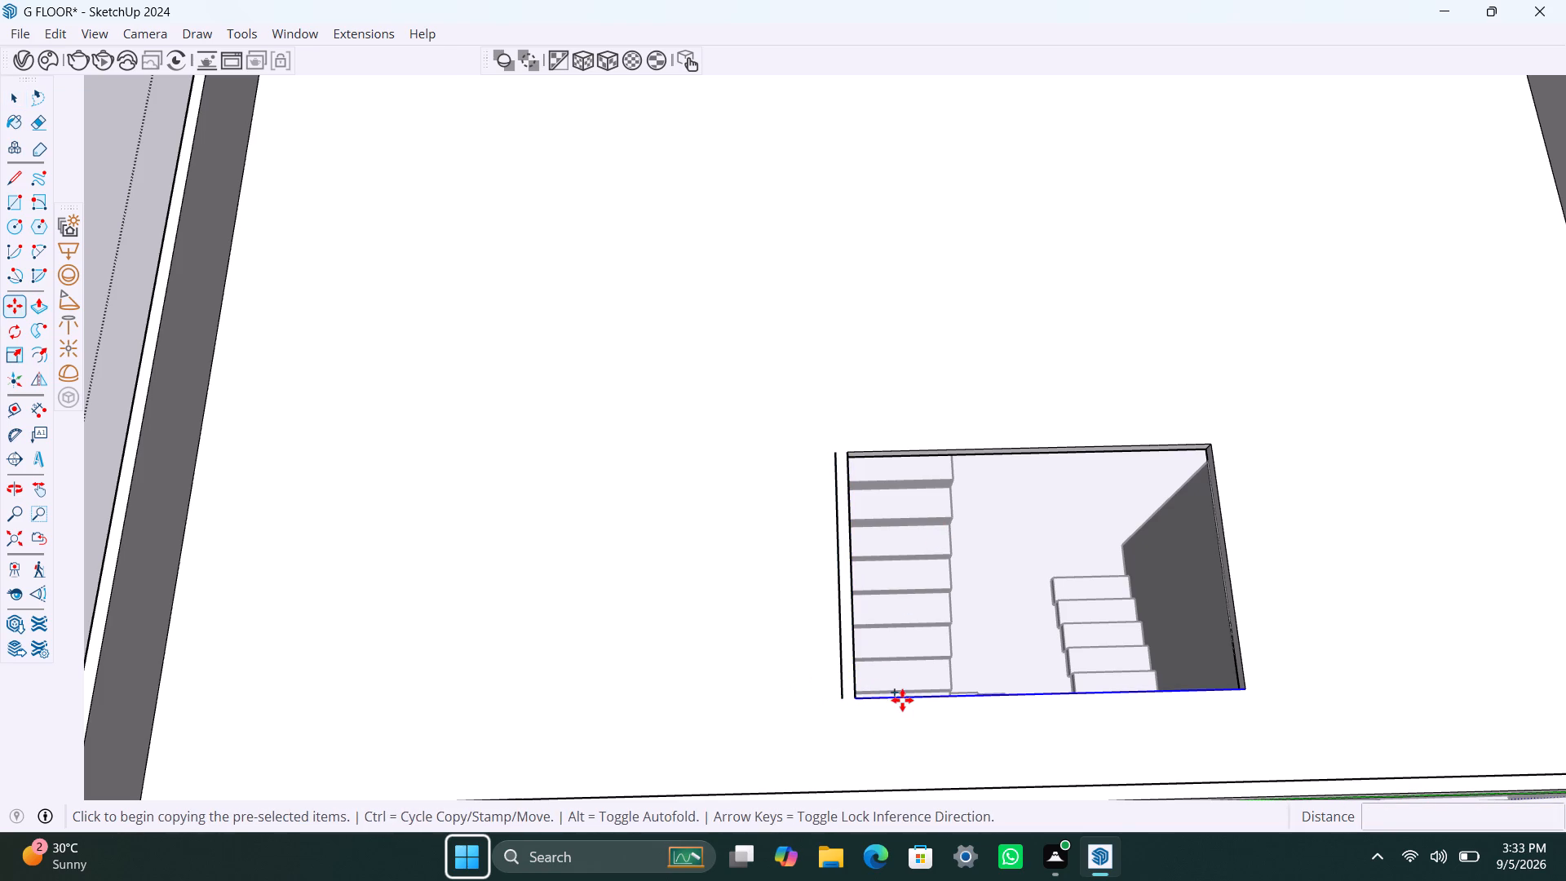
{"action": "left_click", "coordinate": [902, 700]}
{"action": "type", "text": "4.5\""}
{"action": "key", "text": "Return"}
{"action": "key", "text": "space"}
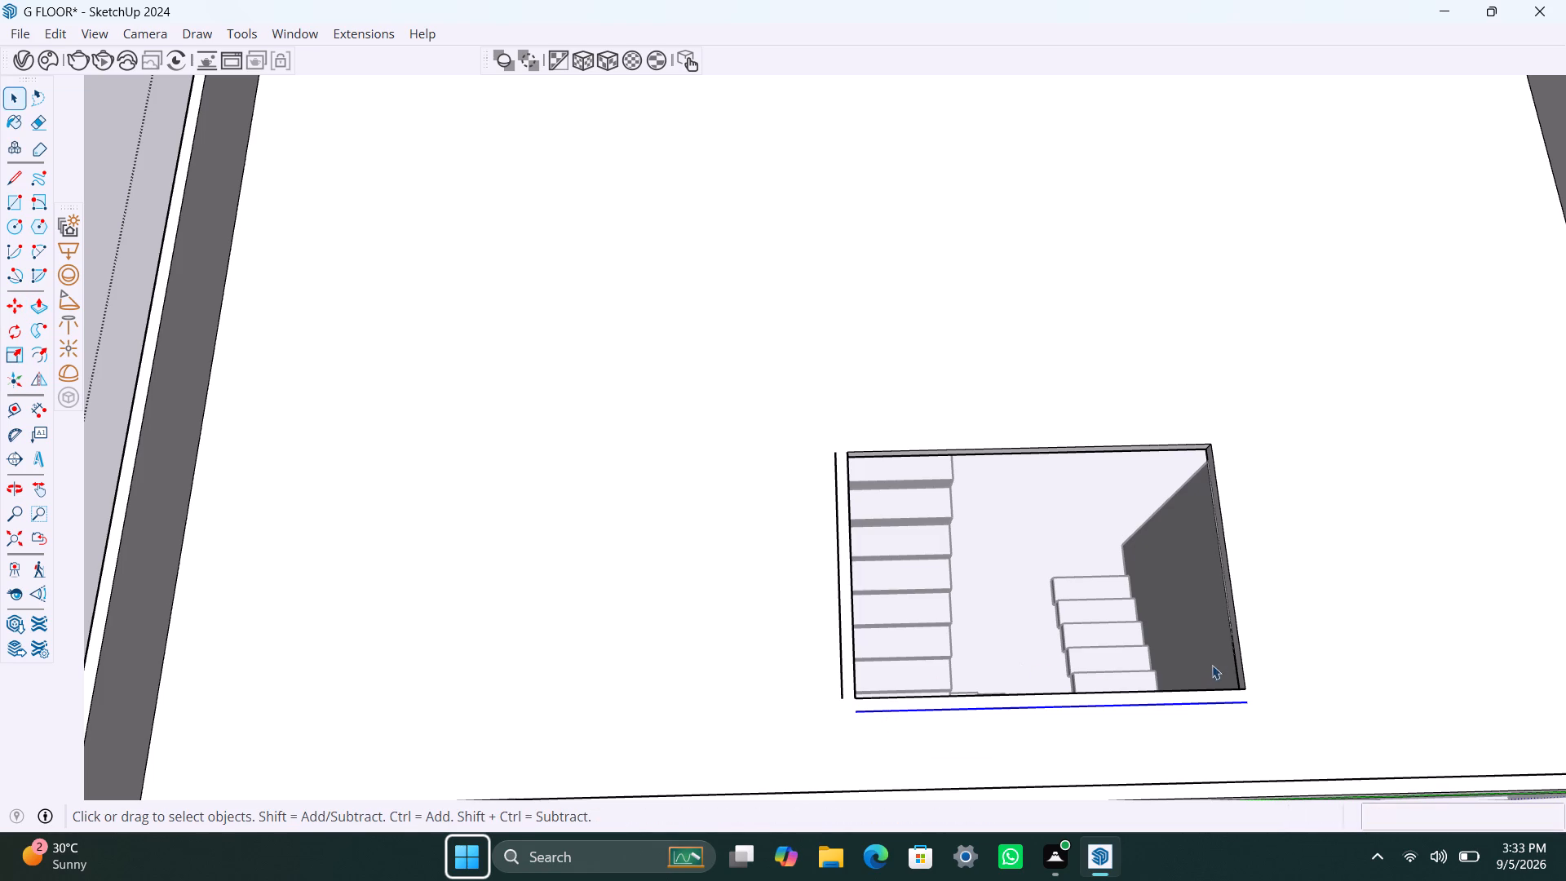
Copy the roof opening's right edge 4.5" outward onto the slab.
{"action": "left_click", "coordinate": [1237, 625]}
{"action": "key", "text": "m"}
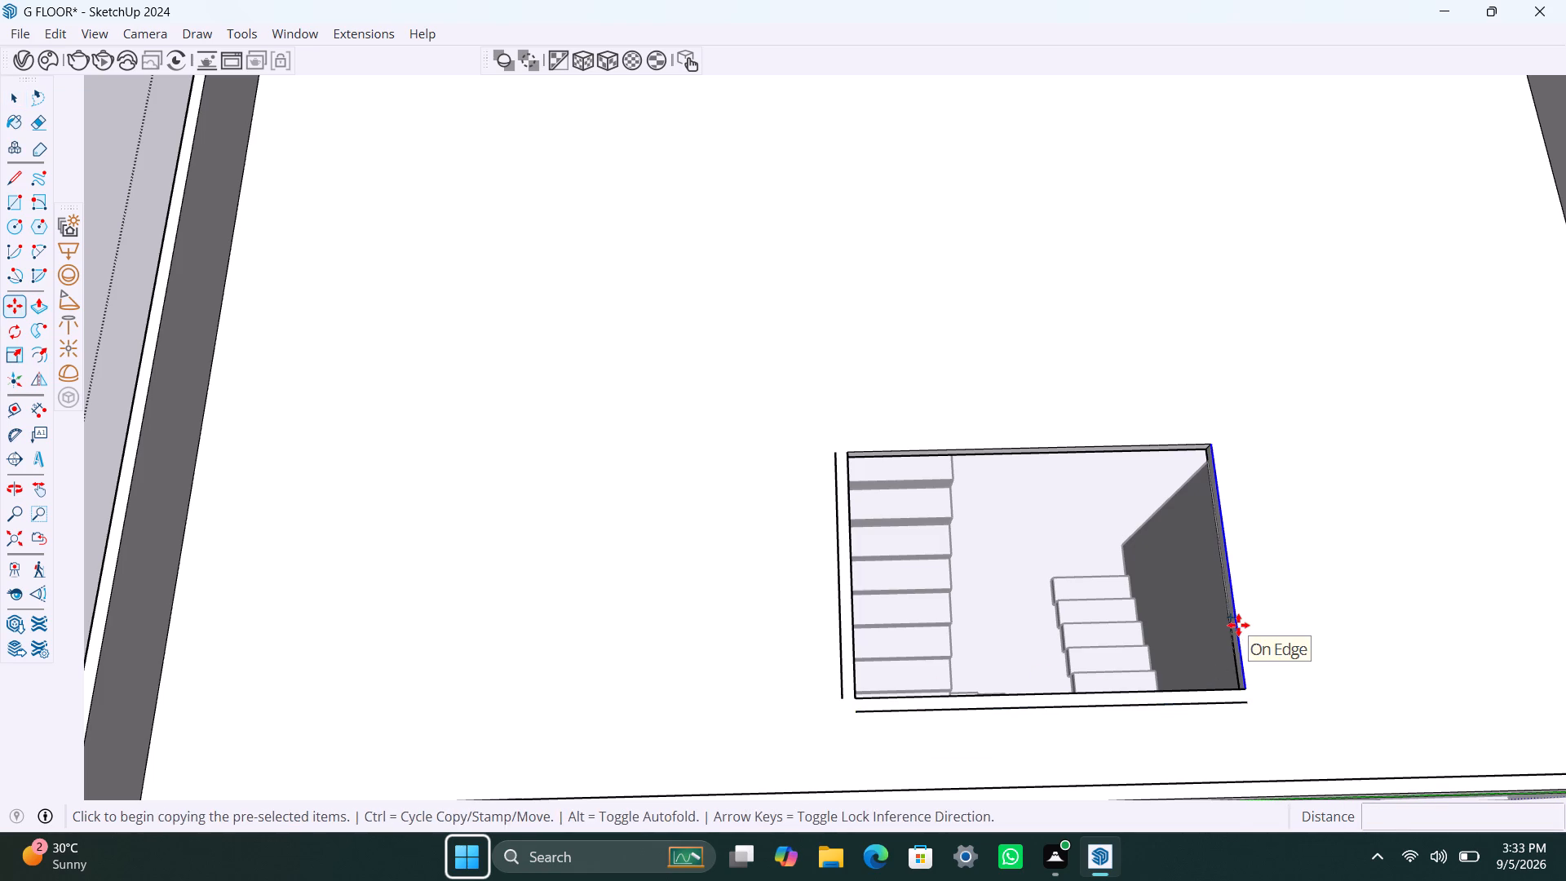
{"action": "left_click", "coordinate": [1238, 625]}
{"action": "key", "text": "4"}
{"action": "type", "text": ".5\""}
{"action": "key", "text": "Return"}
{"action": "key", "text": "space"}
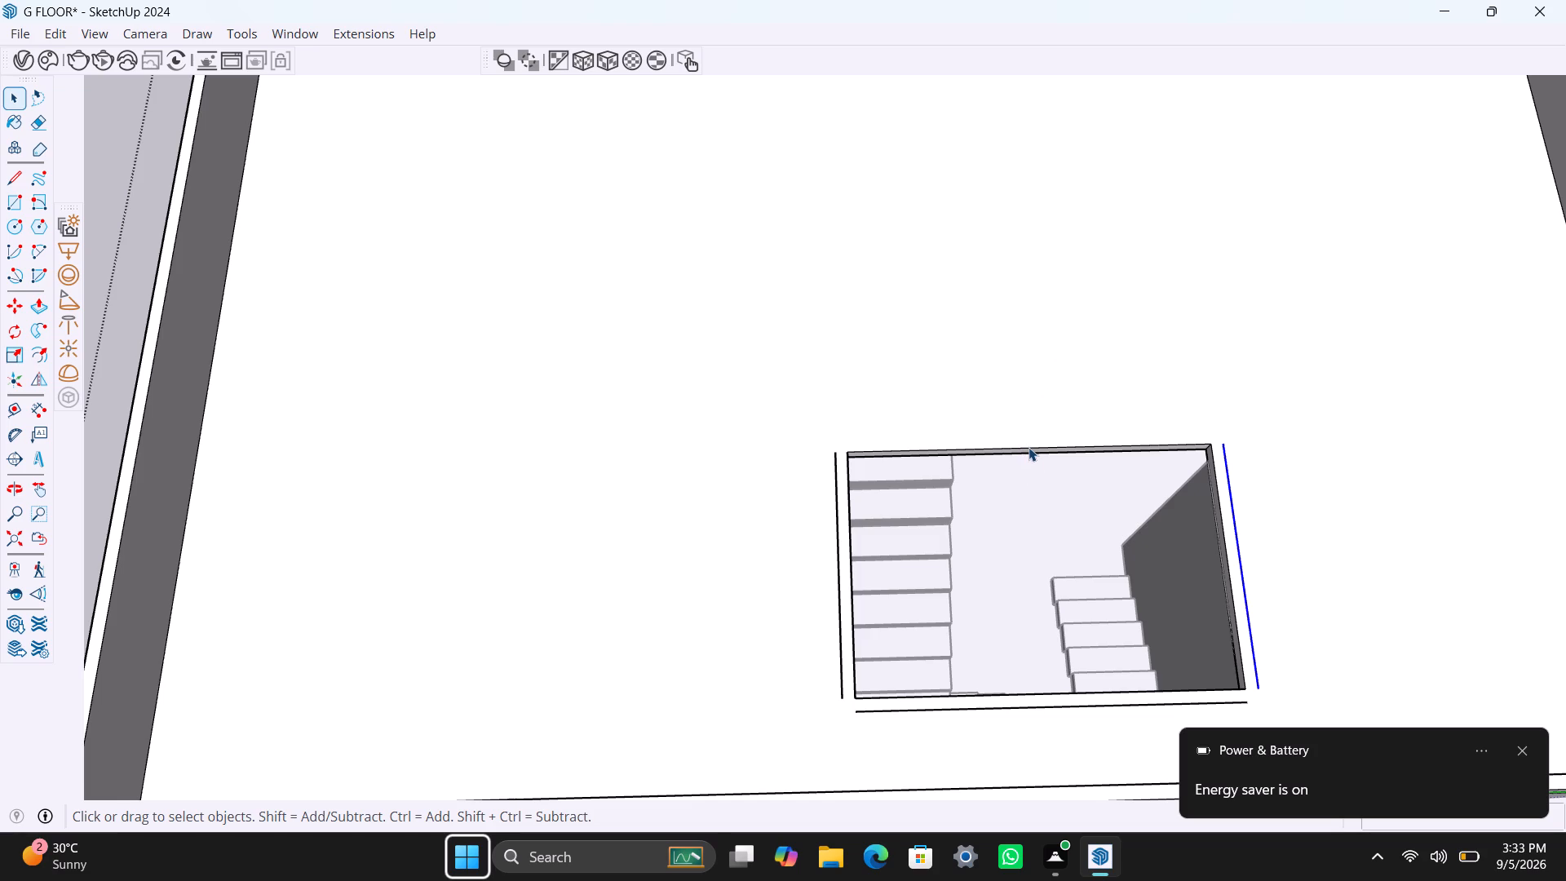
Copy the roof opening's back edge 4.5" outward onto the slab.
{"action": "left_click", "coordinate": [1029, 447]}
{"action": "key", "text": "m"}
{"action": "left_click", "coordinate": [1029, 447]}
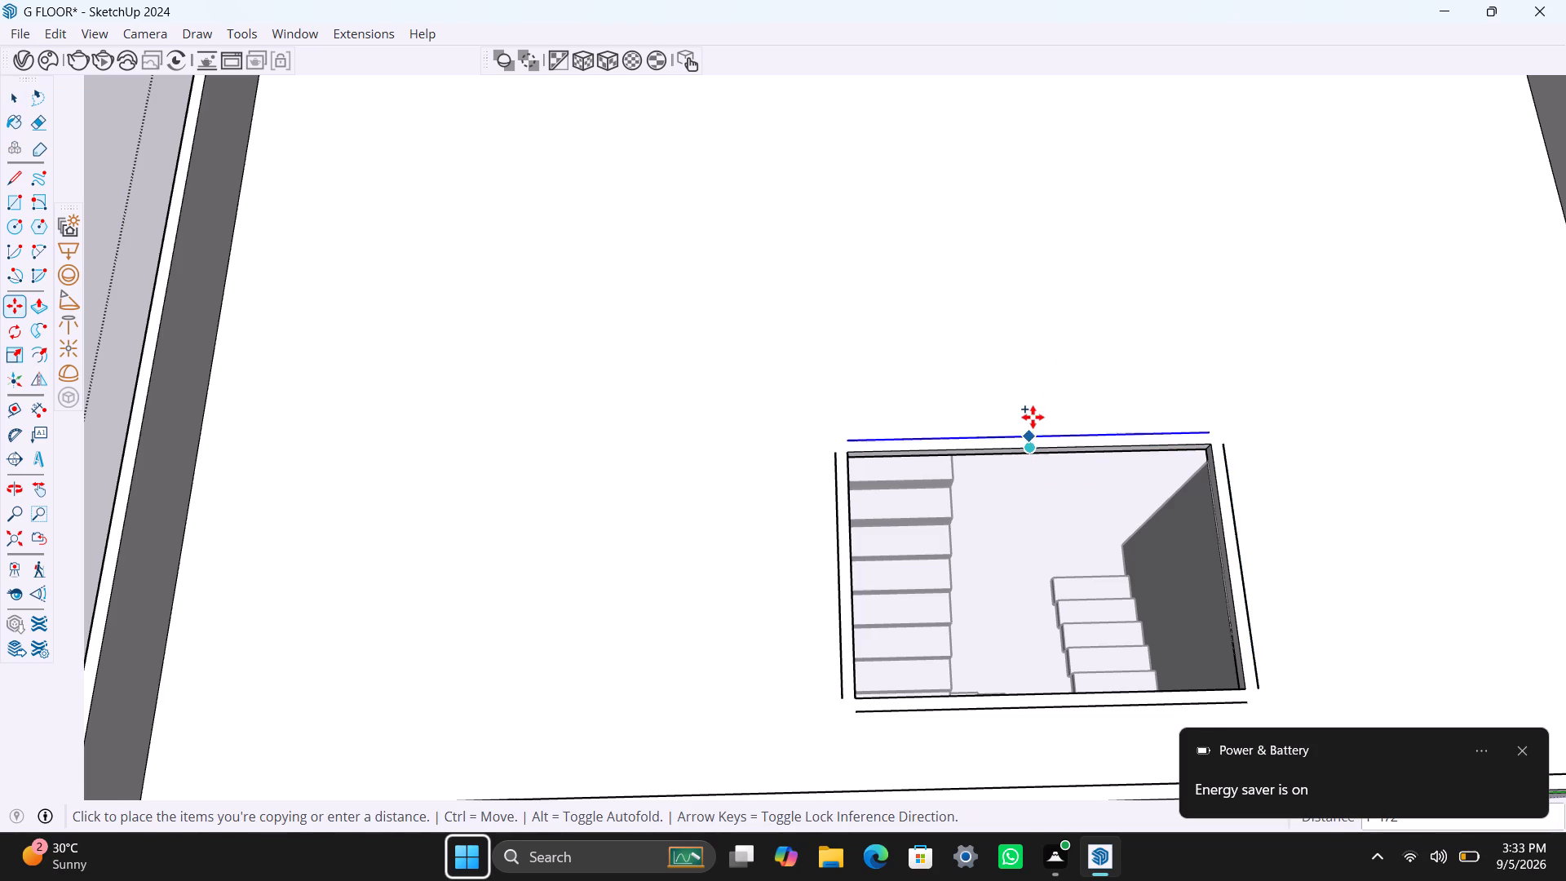
{"action": "type", "text": "4.5\""}
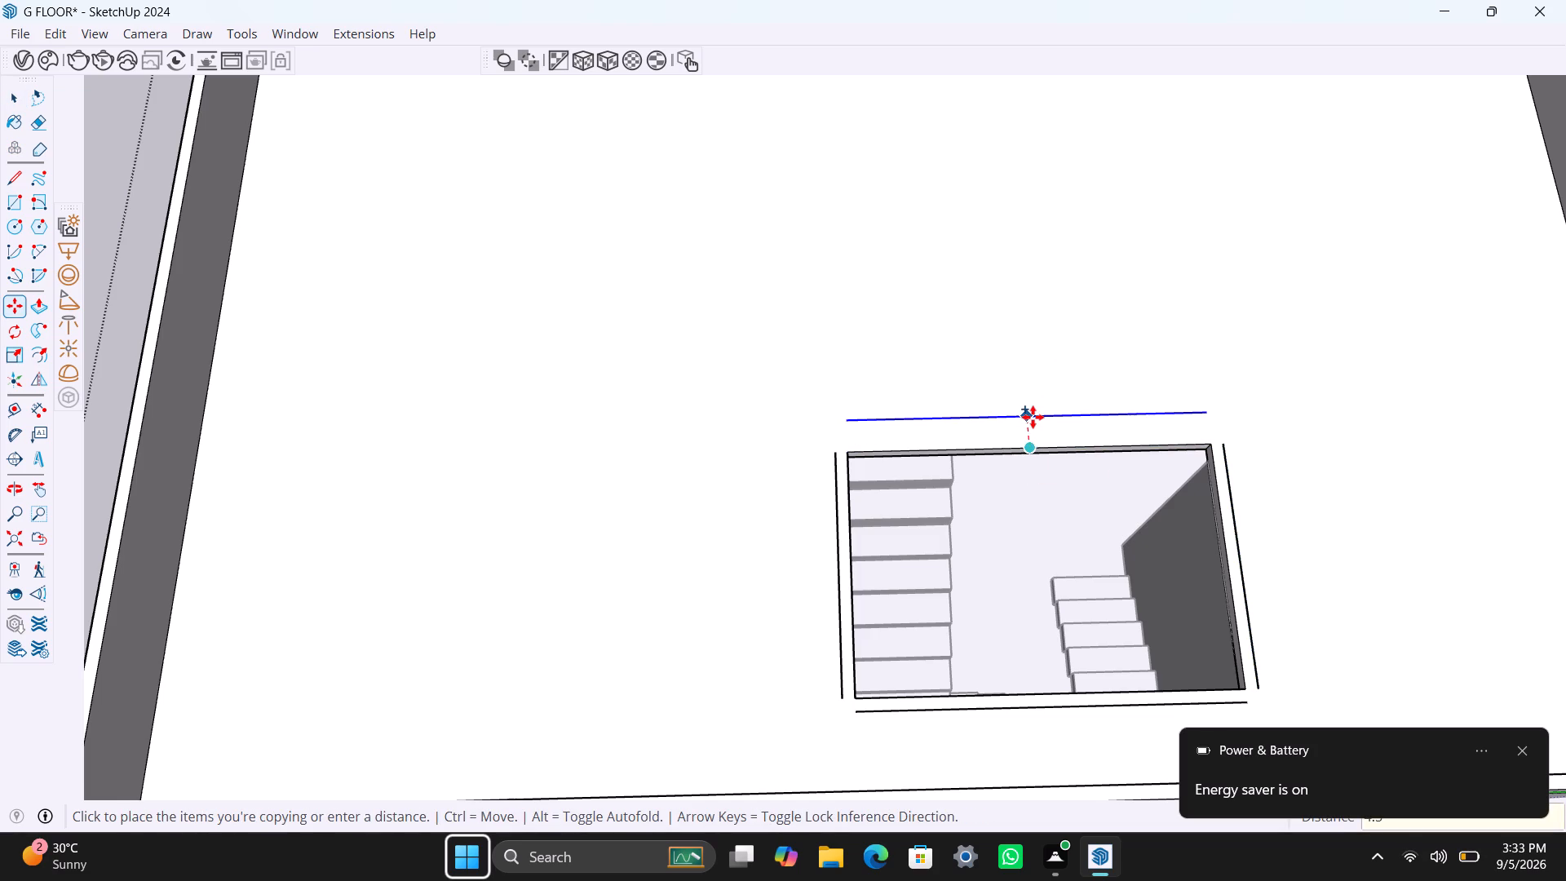
{"action": "key", "text": "Return"}
{"action": "key", "text": "space"}
Draw two 4 1/2" lines joining the offset left and front edges at the opening's front-left corner.
{"action": "key", "text": "l"}
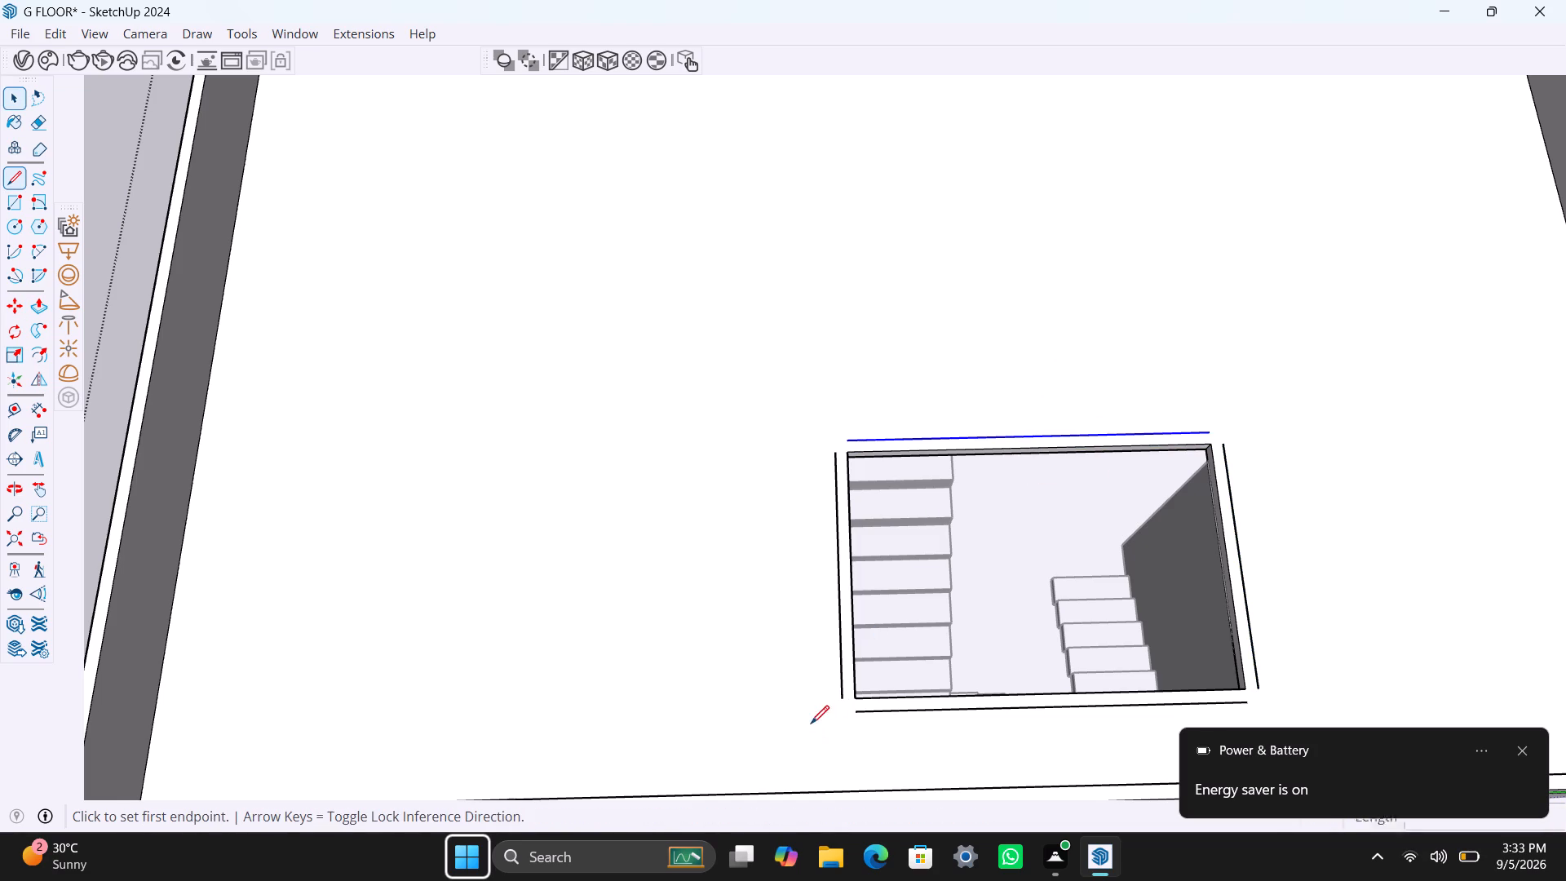
{"action": "left_click", "coordinate": [843, 693]}
{"action": "left_click", "coordinate": [848, 715]}
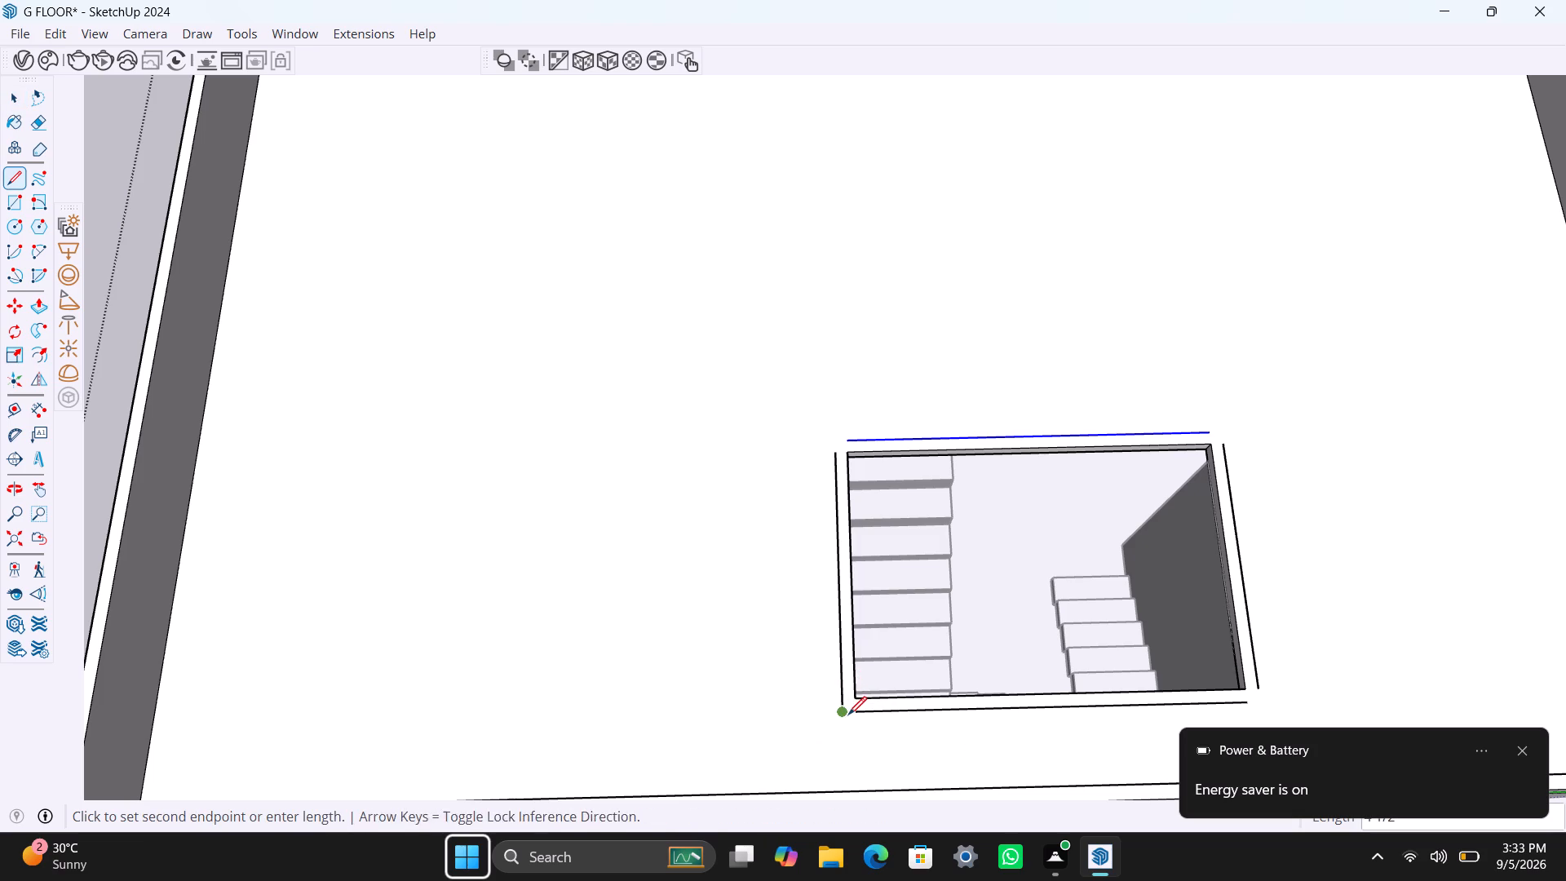
{"action": "left_click", "coordinate": [860, 715]}
{"action": "key", "text": "space"}
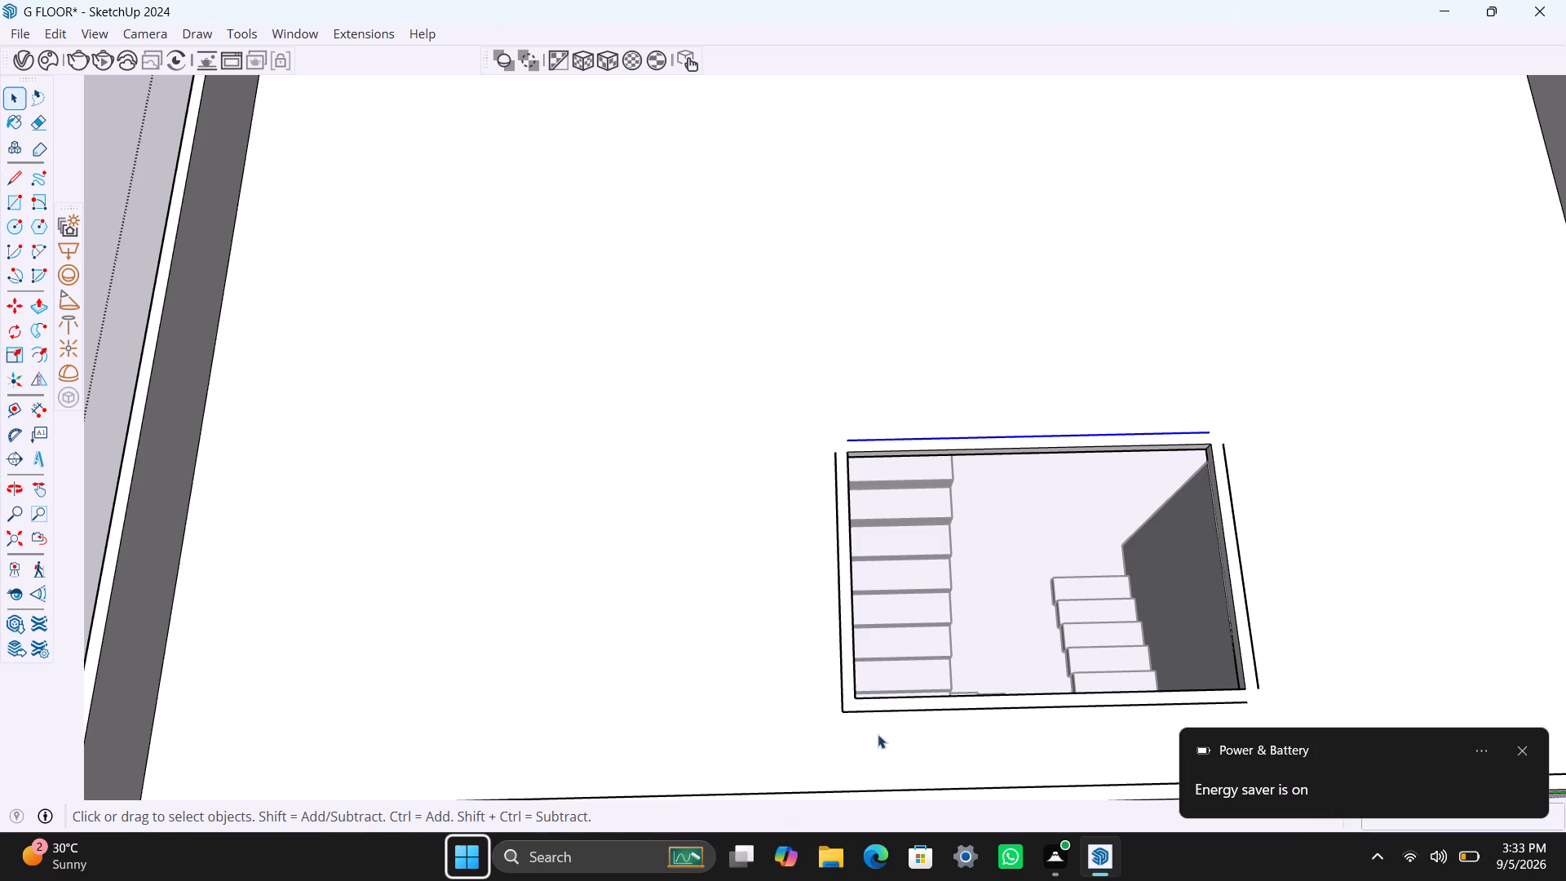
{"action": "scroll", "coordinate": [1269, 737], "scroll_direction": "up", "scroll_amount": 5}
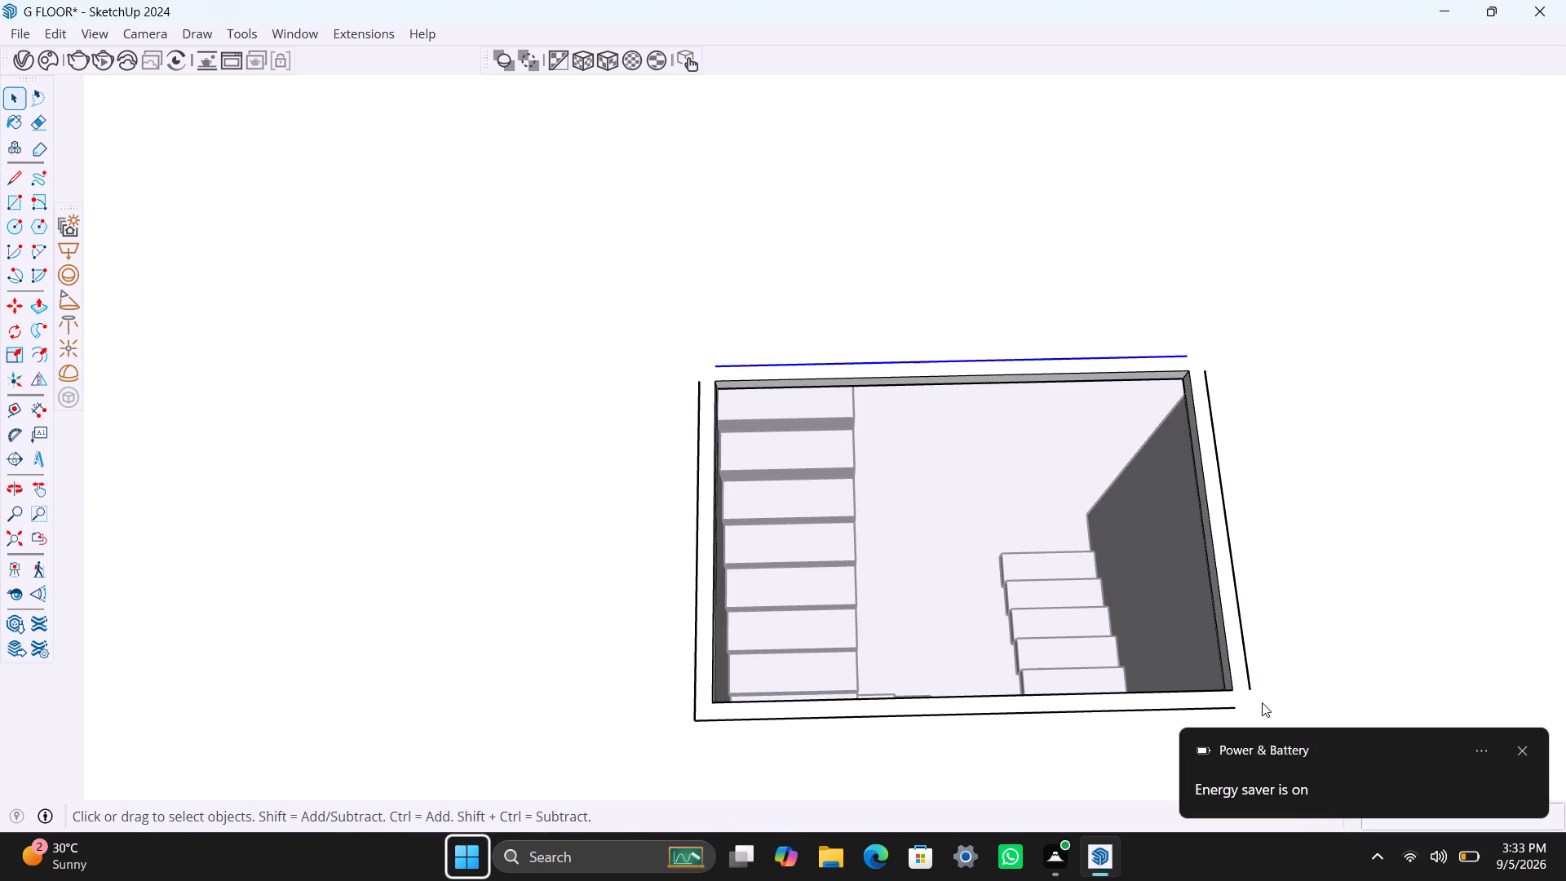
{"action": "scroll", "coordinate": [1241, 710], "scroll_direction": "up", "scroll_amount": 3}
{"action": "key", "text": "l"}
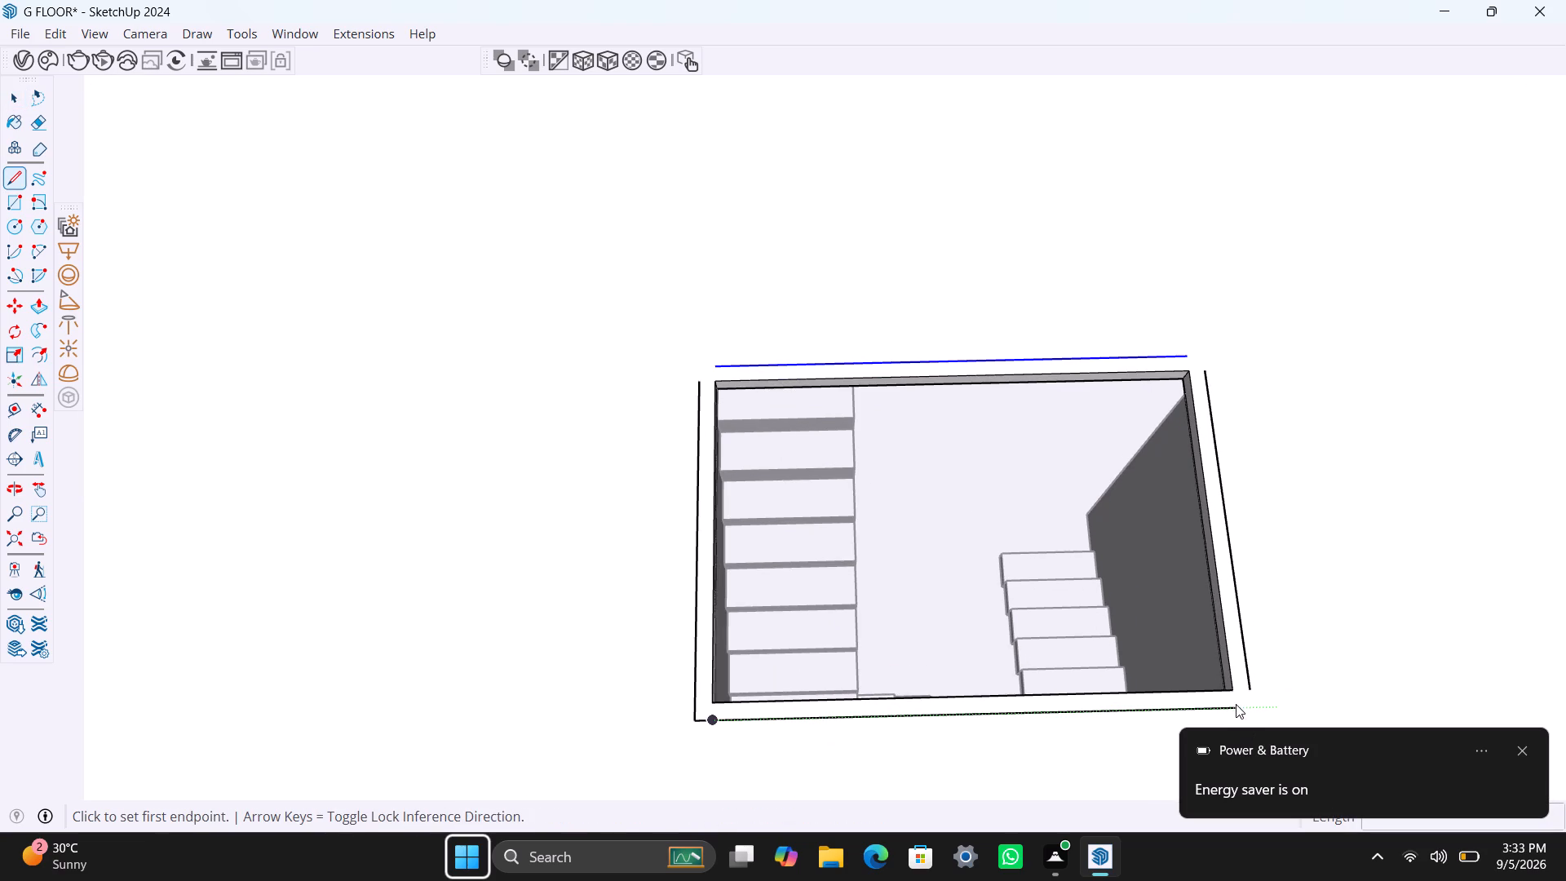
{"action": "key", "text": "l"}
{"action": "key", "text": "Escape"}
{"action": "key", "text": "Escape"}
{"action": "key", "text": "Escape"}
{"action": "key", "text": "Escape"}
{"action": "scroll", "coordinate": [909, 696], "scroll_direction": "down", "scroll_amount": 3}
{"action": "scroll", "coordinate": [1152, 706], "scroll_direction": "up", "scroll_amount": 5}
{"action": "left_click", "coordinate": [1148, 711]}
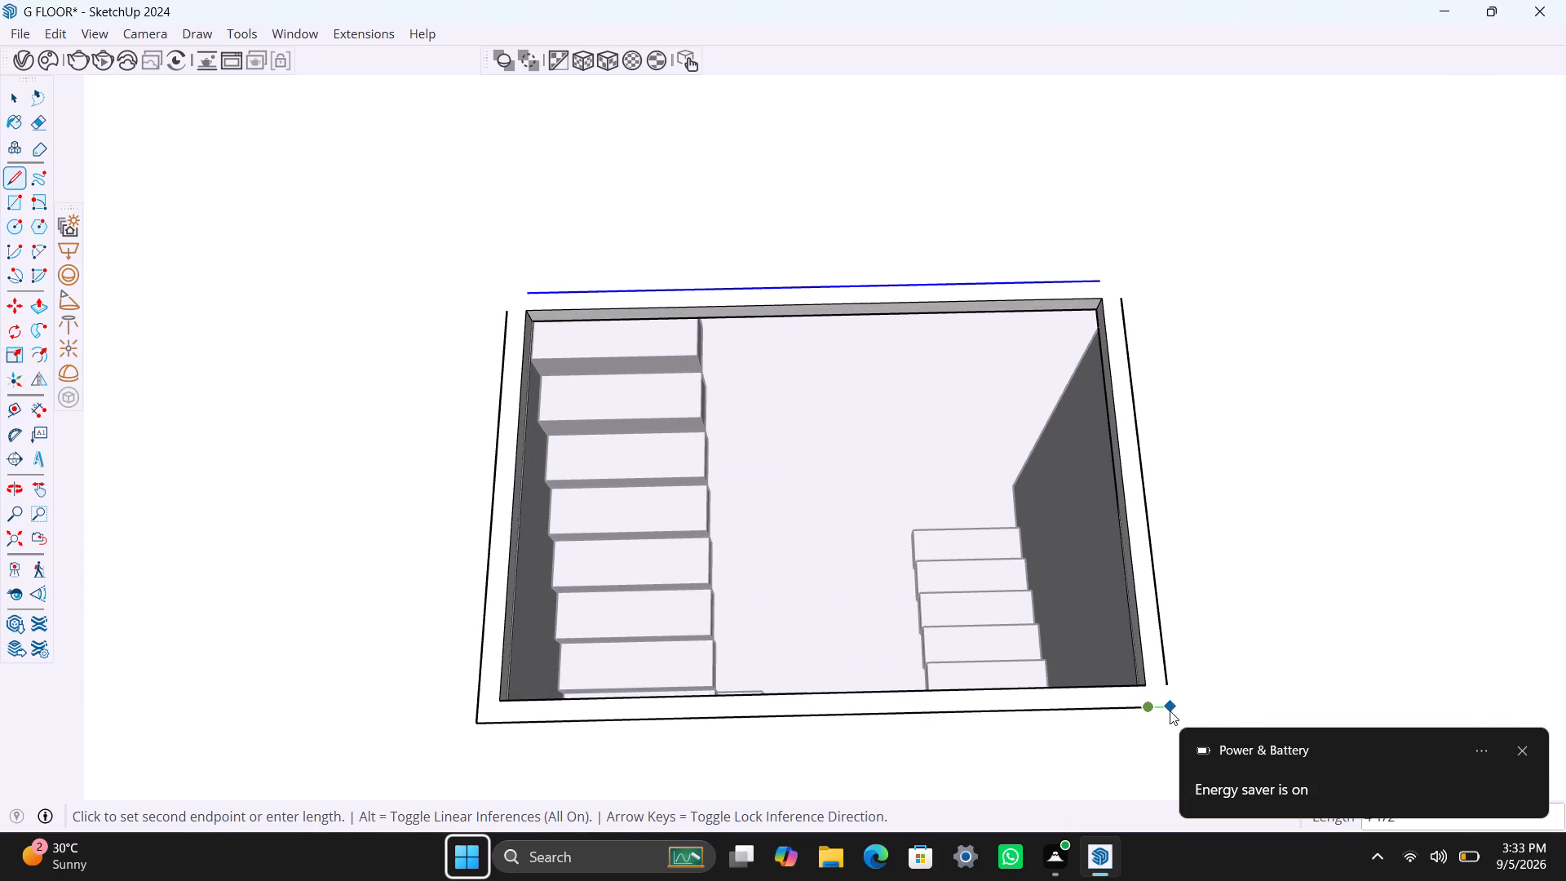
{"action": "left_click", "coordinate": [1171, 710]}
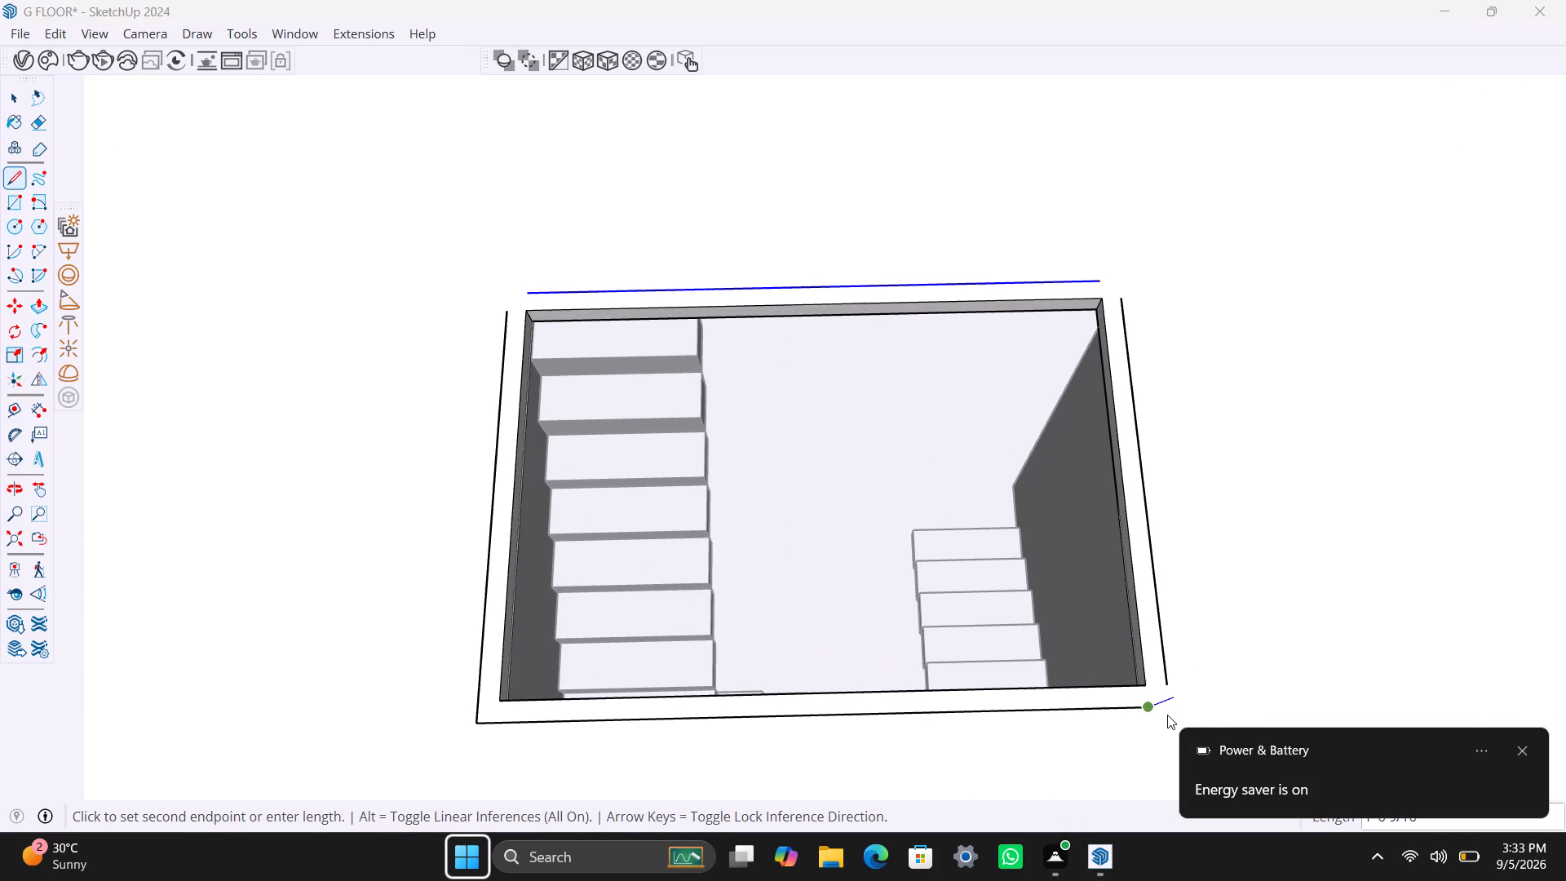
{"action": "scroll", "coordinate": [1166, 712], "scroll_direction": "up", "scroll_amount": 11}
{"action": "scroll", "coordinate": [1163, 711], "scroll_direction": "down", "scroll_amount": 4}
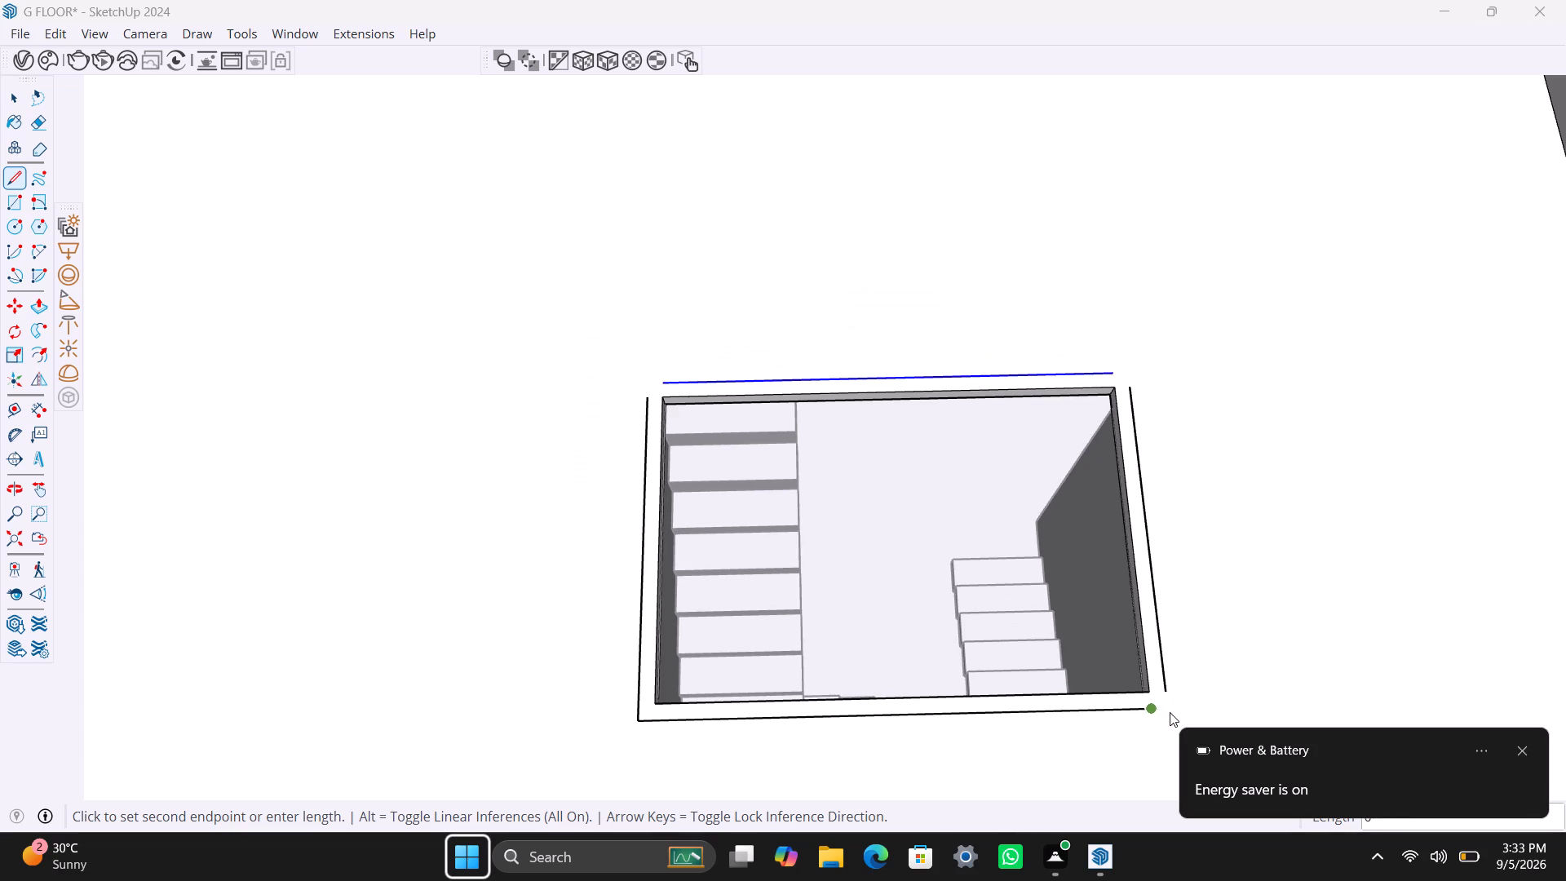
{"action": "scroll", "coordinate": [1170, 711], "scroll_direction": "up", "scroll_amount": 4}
Dismiss the Energy saver notification covering the drawing area and cancel the pending line.
{"action": "left_click", "coordinate": [1530, 753]}
{"action": "key", "text": "Escape"}
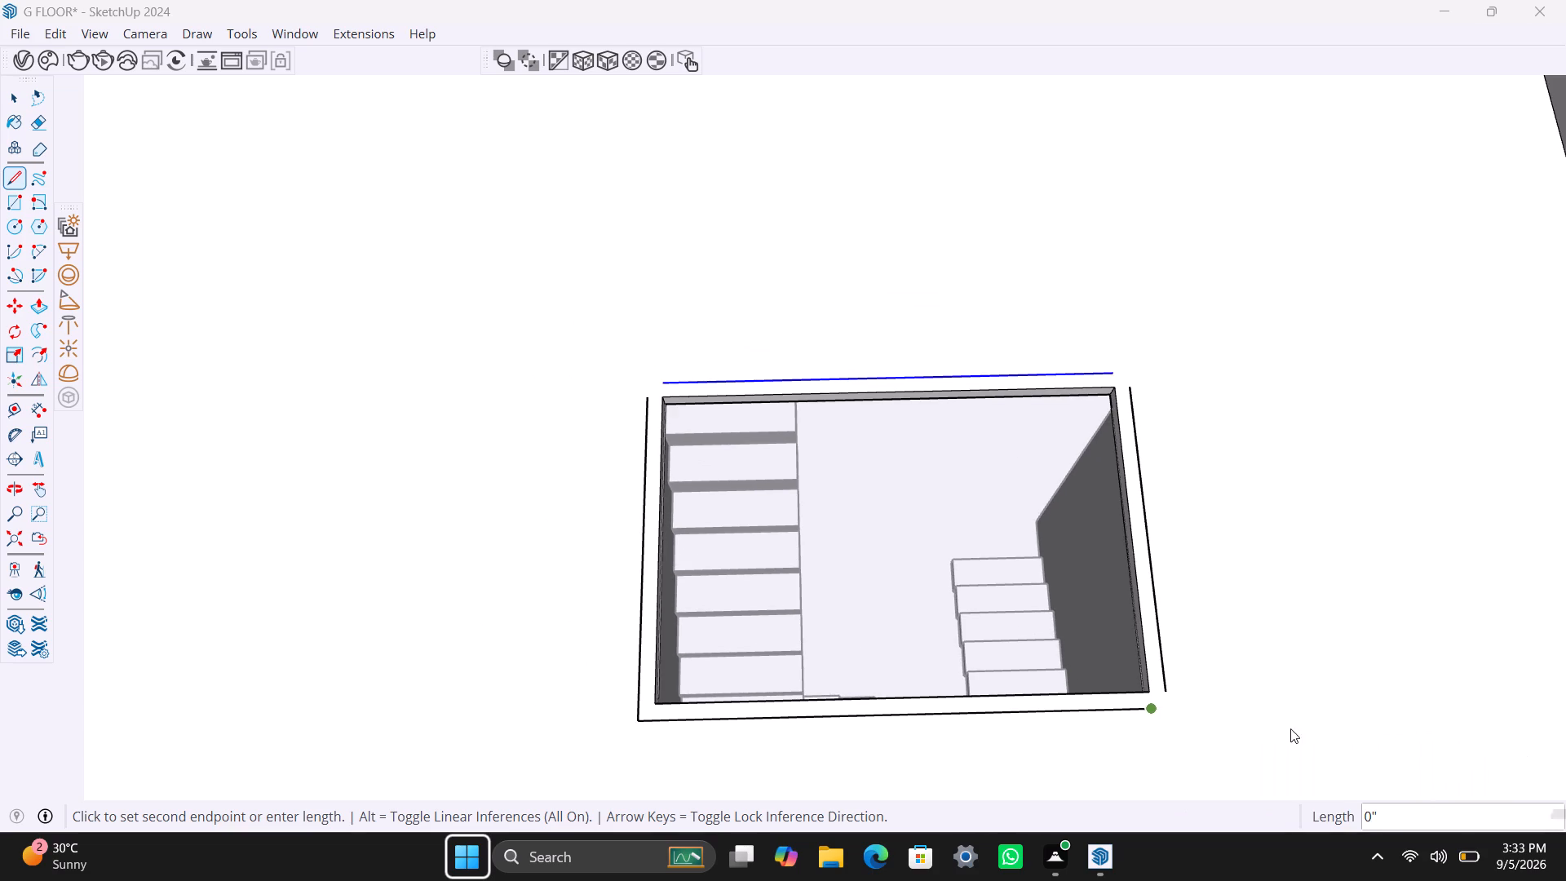
{"action": "key", "text": "Escape"}
{"action": "key", "text": "Escape"}
{"action": "key", "text": "Escape"}
Draw two 4 1/2" lines joining the offset front and right edges at the opening's front-right corner.
{"action": "scroll", "coordinate": [1167, 706], "scroll_direction": "up", "scroll_amount": 12}
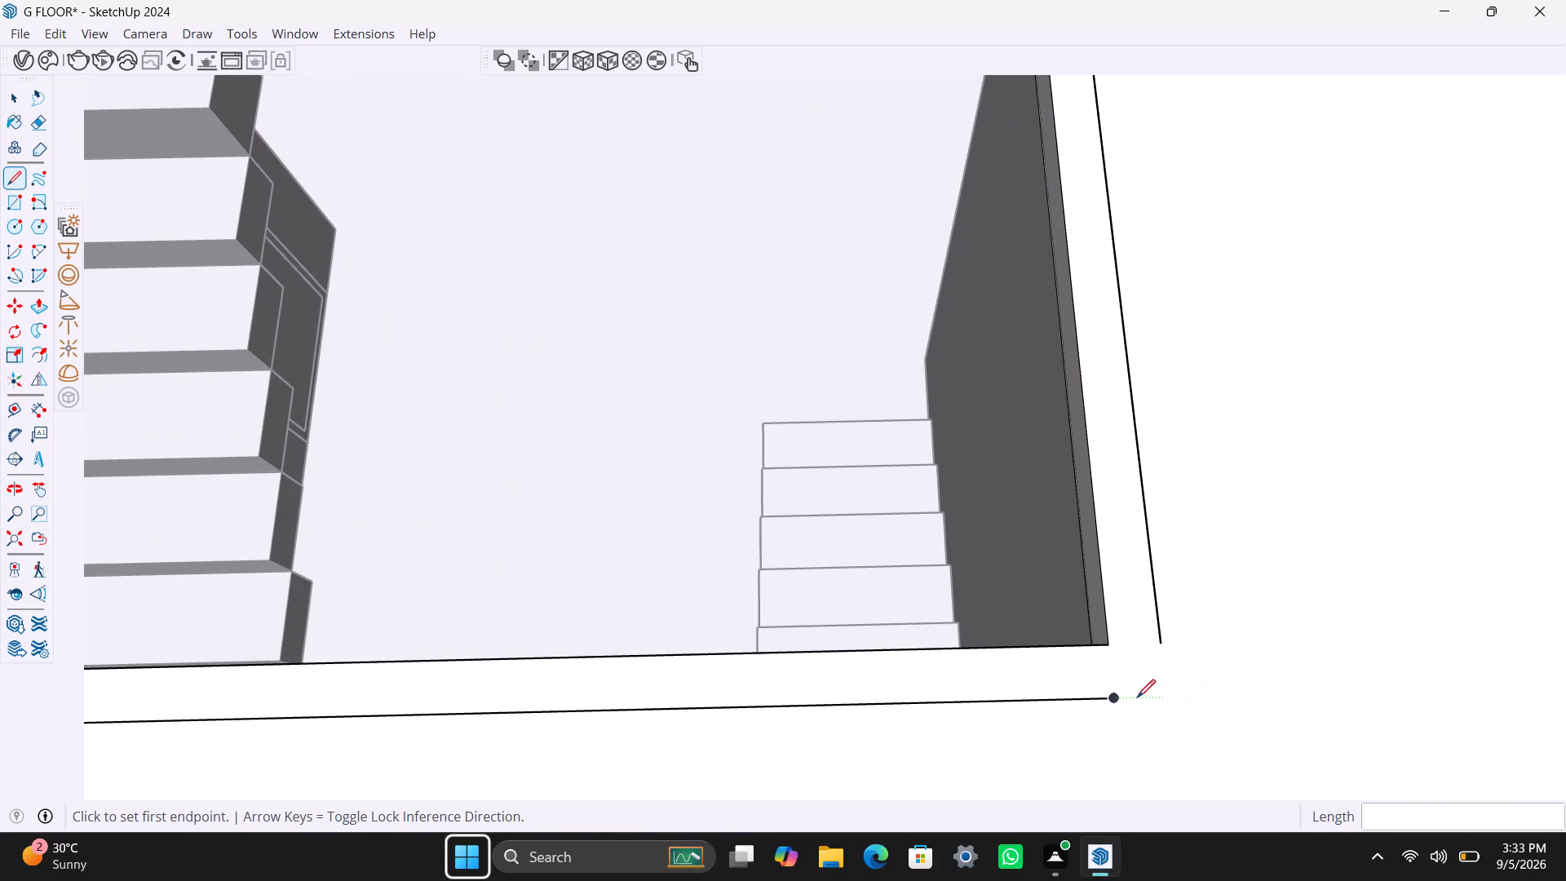
{"action": "left_click", "coordinate": [1117, 700]}
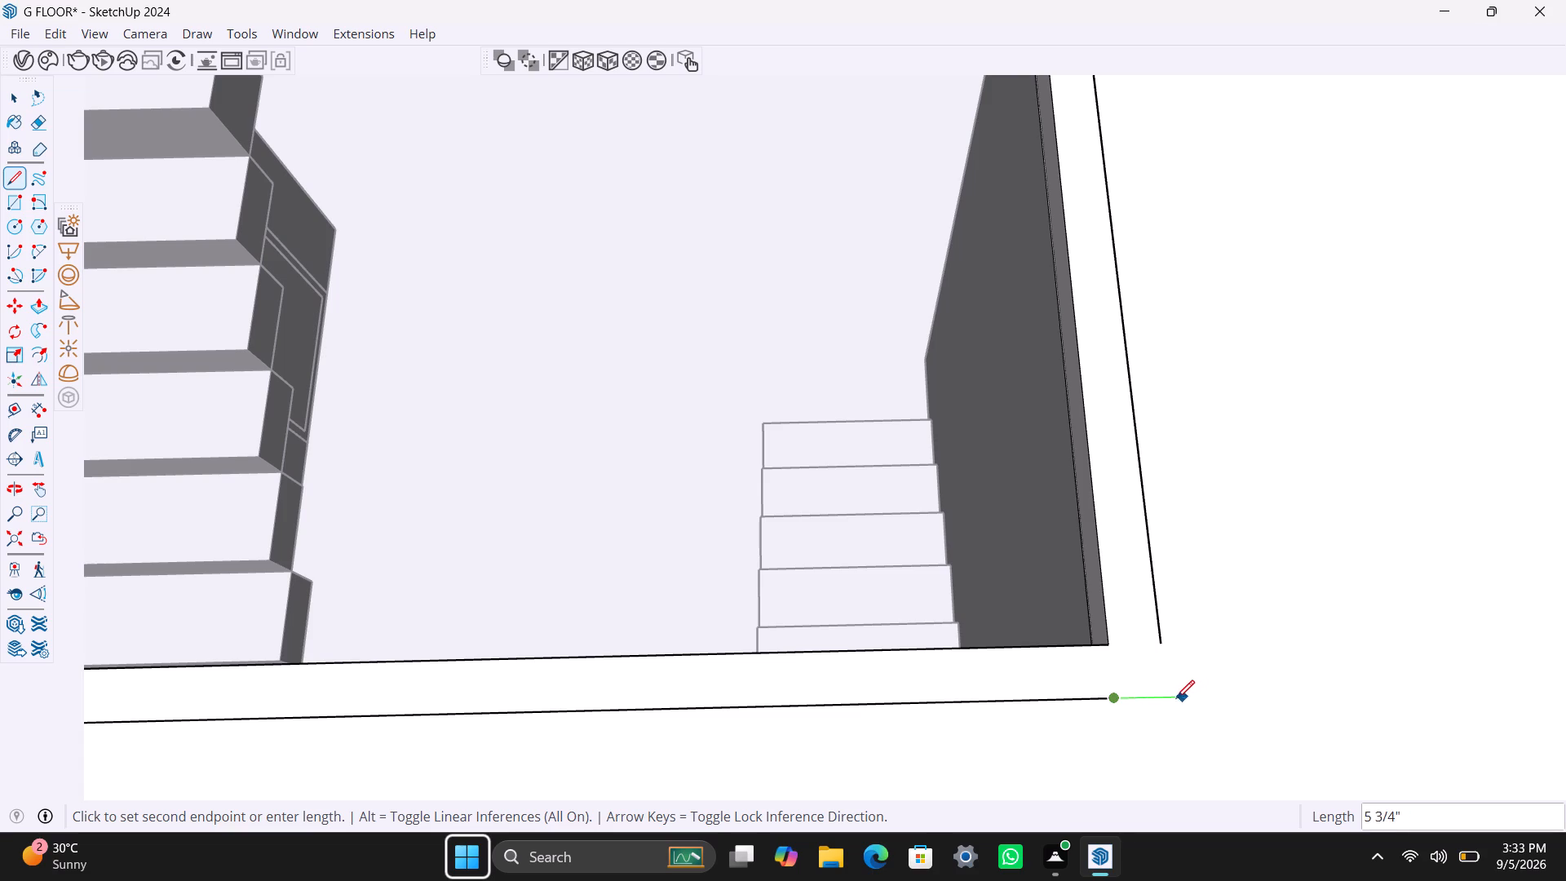
{"action": "left_click", "coordinate": [1170, 698]}
{"action": "left_click", "coordinate": [1170, 645]}
Draw two short lines joining the offset back and right edges at the opening's back-right corner.
{"action": "scroll", "coordinate": [1151, 604], "scroll_direction": "down", "scroll_amount": 20}
{"action": "scroll", "coordinate": [1151, 604], "scroll_direction": "down", "scroll_amount": 7}
{"action": "middle_click_drag", "start_coordinate": [1166, 580], "coordinate": [1164, 684]}
{"action": "scroll", "coordinate": [1166, 580], "scroll_direction": "up", "scroll_amount": 1}
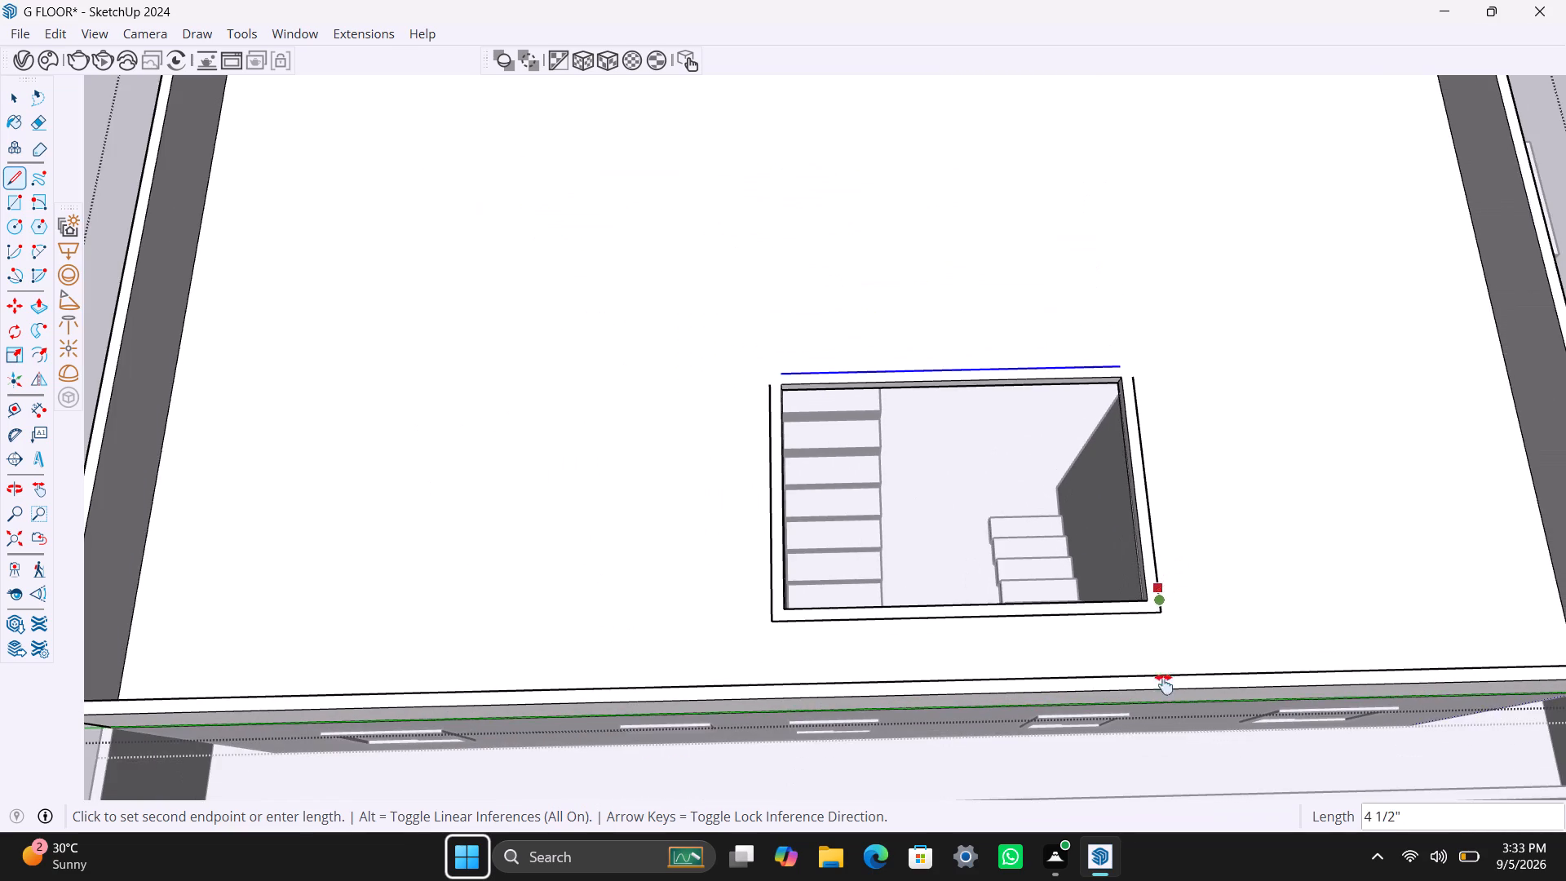
{"action": "middle_click_drag", "start_coordinate": [1164, 684], "coordinate": [1159, 783]}
{"action": "scroll", "coordinate": [1118, 561], "scroll_direction": "up", "scroll_amount": 1}
{"action": "key", "text": "space"}
{"action": "key", "text": "l"}
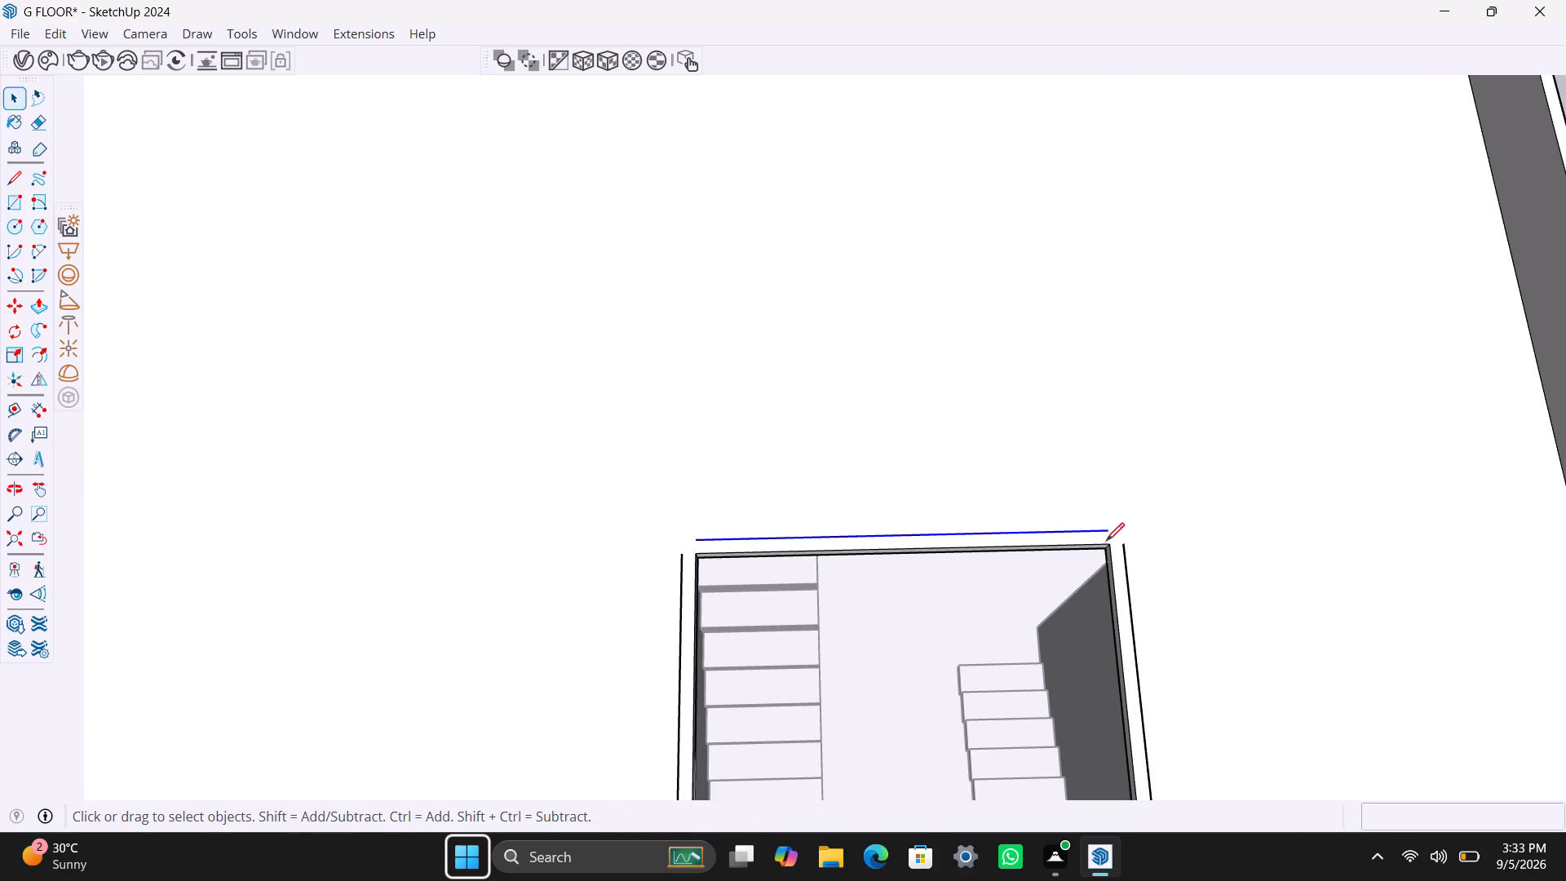
{"action": "scroll", "coordinate": [1107, 538], "scroll_direction": "up", "scroll_amount": 7}
{"action": "left_click", "coordinate": [1110, 527]}
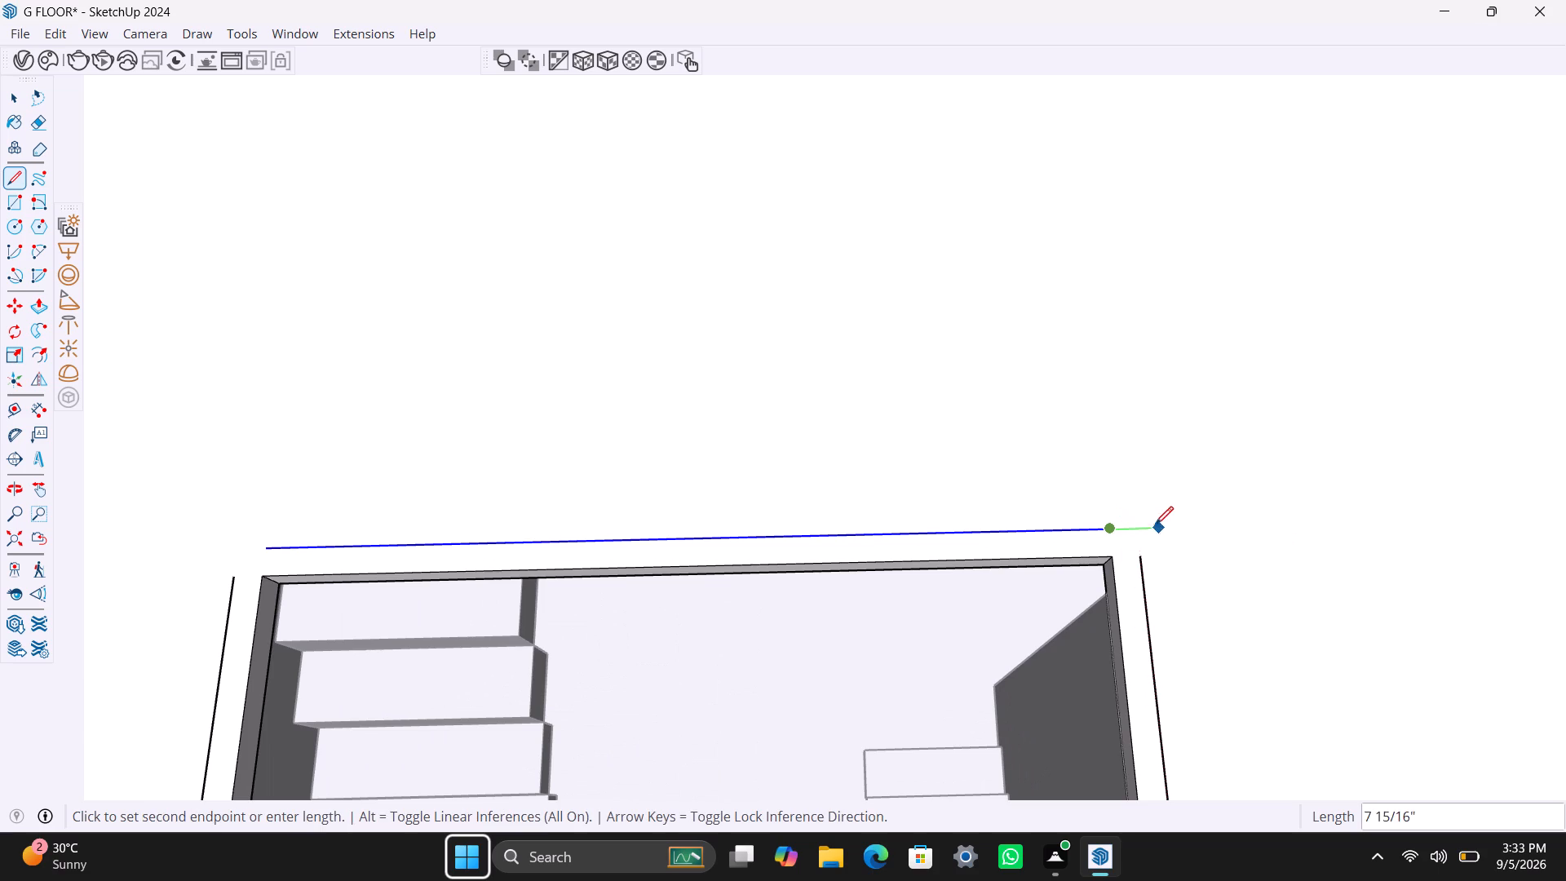
{"action": "left_click", "coordinate": [1141, 526]}
{"action": "left_click", "coordinate": [1139, 556]}
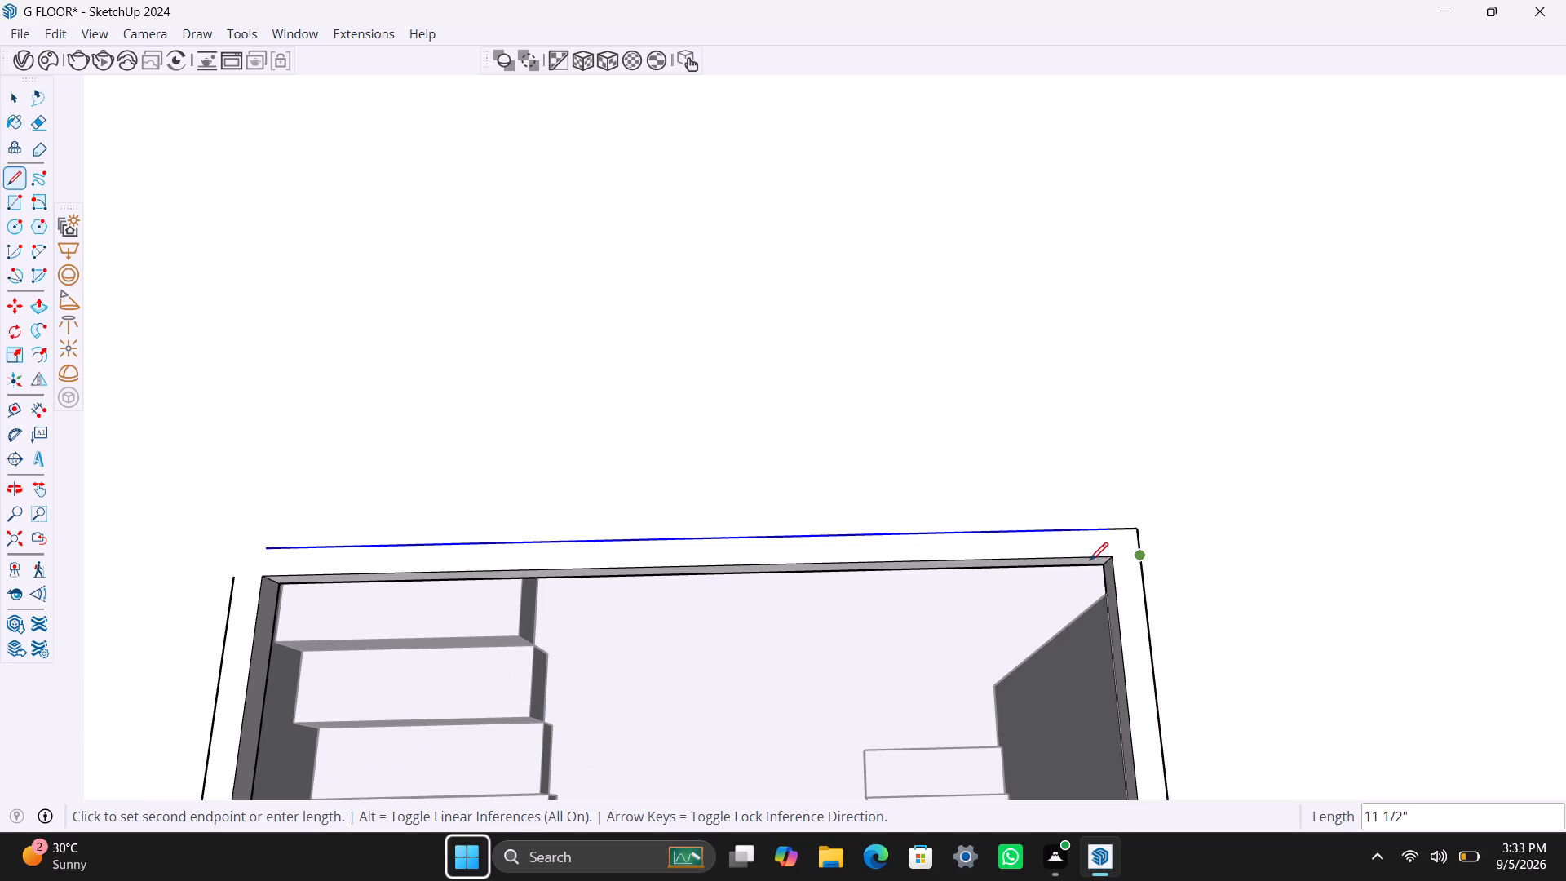
{"action": "key", "text": "Escape"}
Draw two 4 1/2" lines joining the offset left and back edges at the opening's back-left corner, closing the border.
{"action": "scroll", "coordinate": [834, 475], "scroll_direction": "down", "scroll_amount": 8}
{"action": "middle_click_drag", "start_coordinate": [959, 481], "coordinate": [1209, 496]}
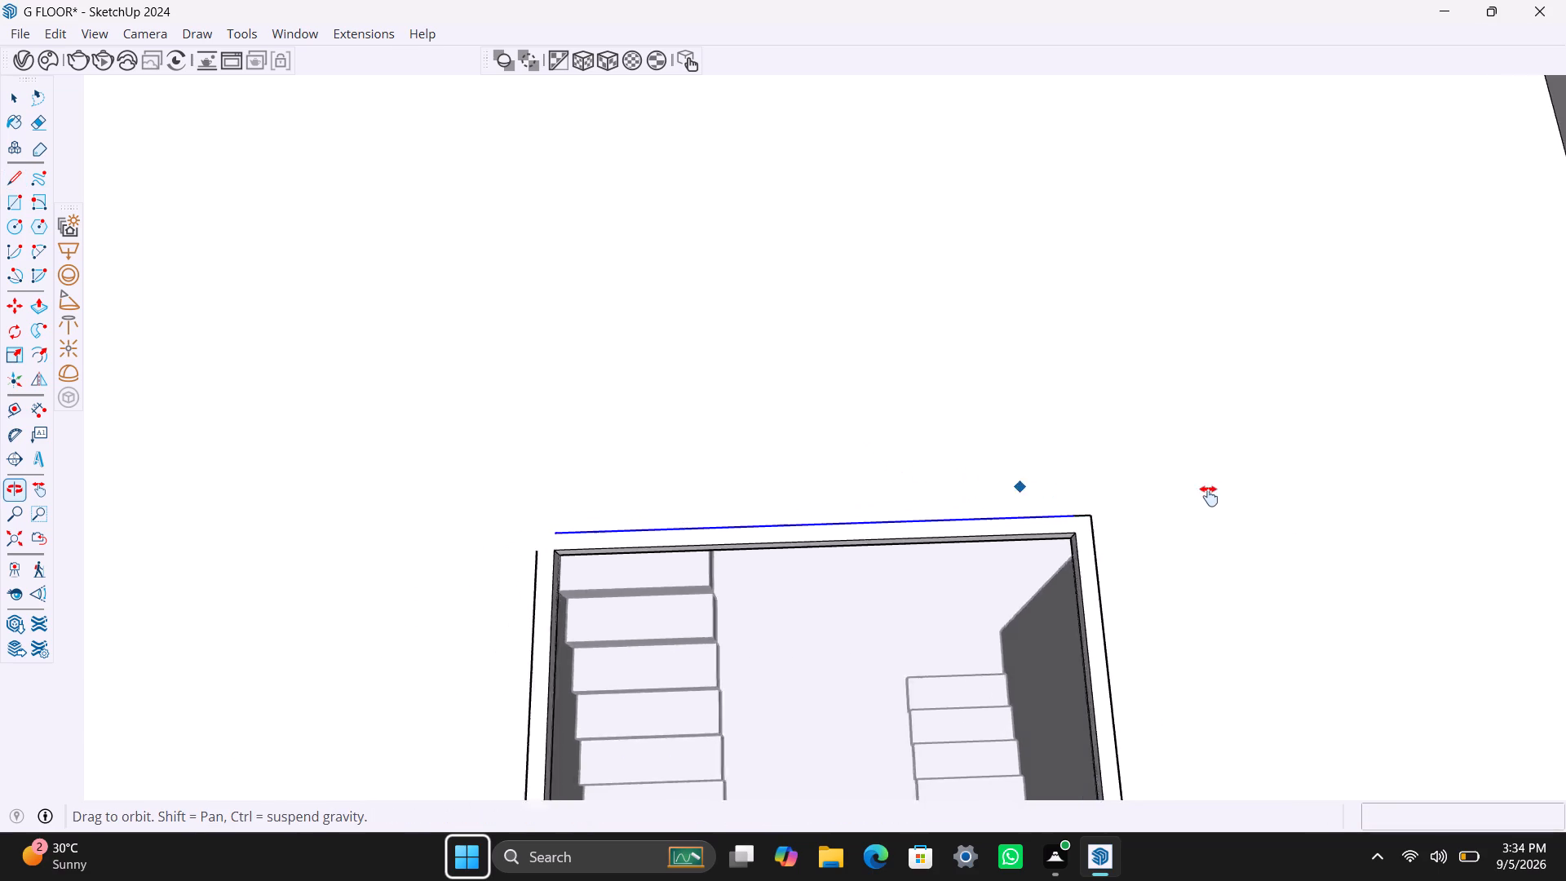
{"action": "middle_click_drag", "start_coordinate": [1209, 496], "coordinate": [1294, 497]}
{"action": "scroll", "coordinate": [870, 530], "scroll_direction": "up", "scroll_amount": 9}
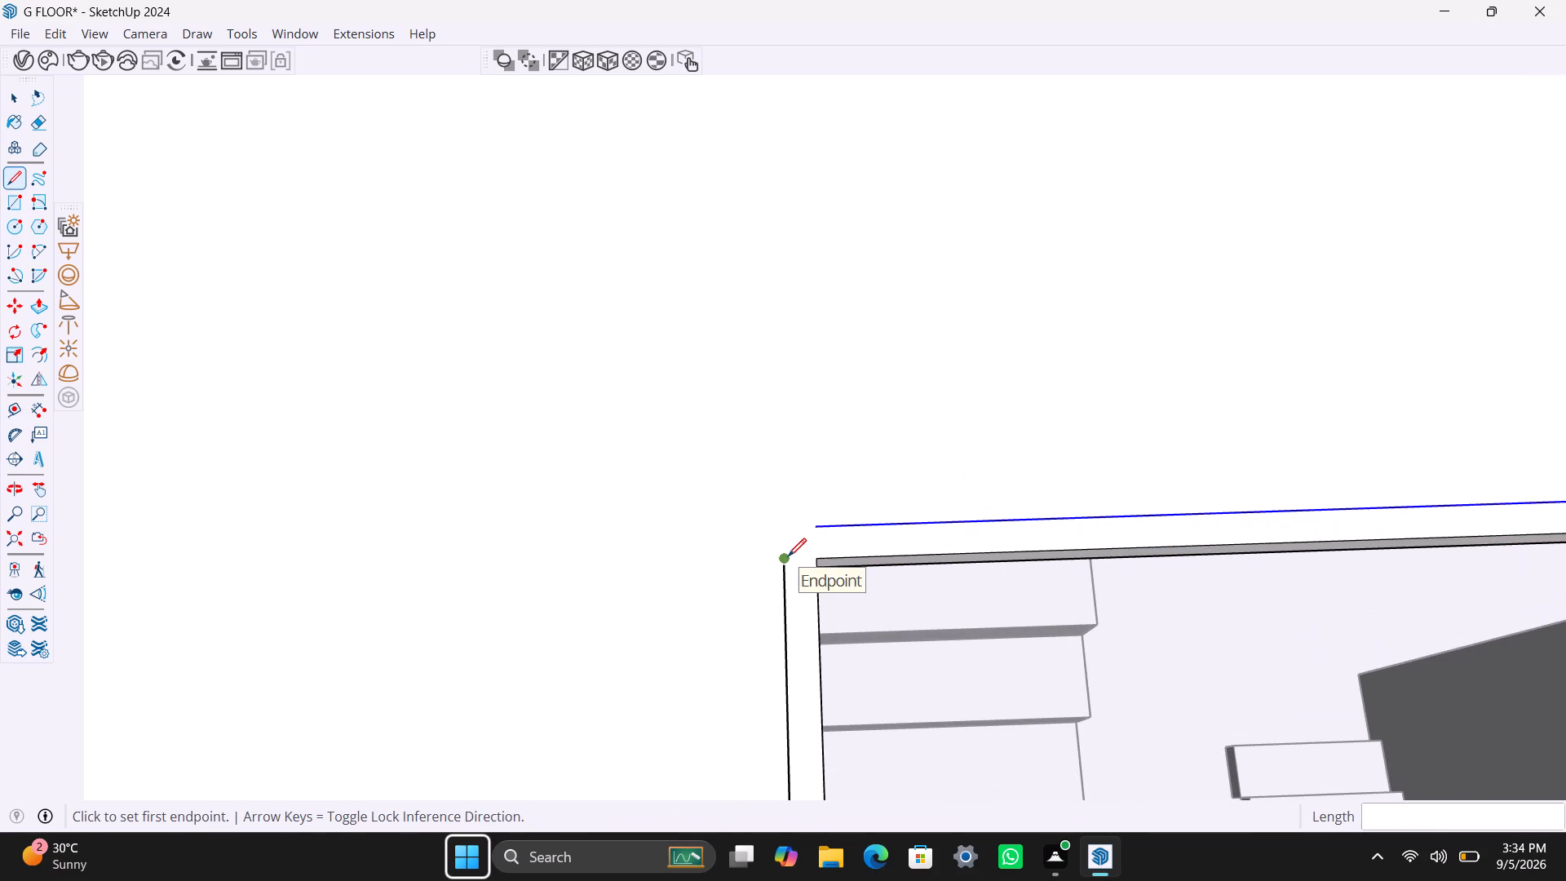
{"action": "left_click", "coordinate": [788, 556]}
{"action": "left_click", "coordinate": [783, 522]}
{"action": "left_click", "coordinate": [821, 529]}
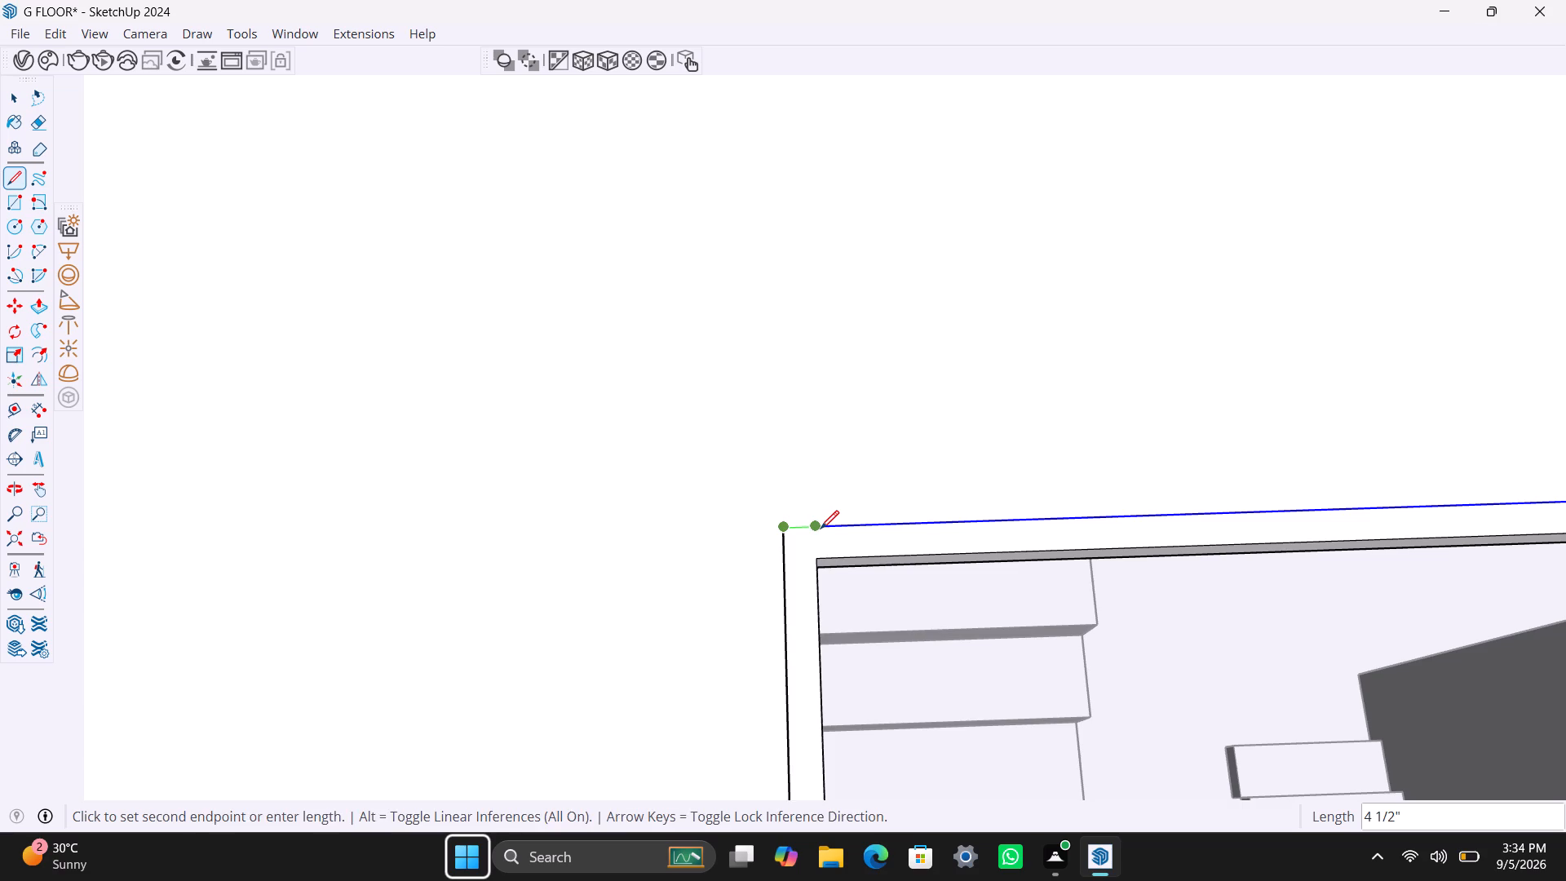
{"action": "key", "text": "Escape"}
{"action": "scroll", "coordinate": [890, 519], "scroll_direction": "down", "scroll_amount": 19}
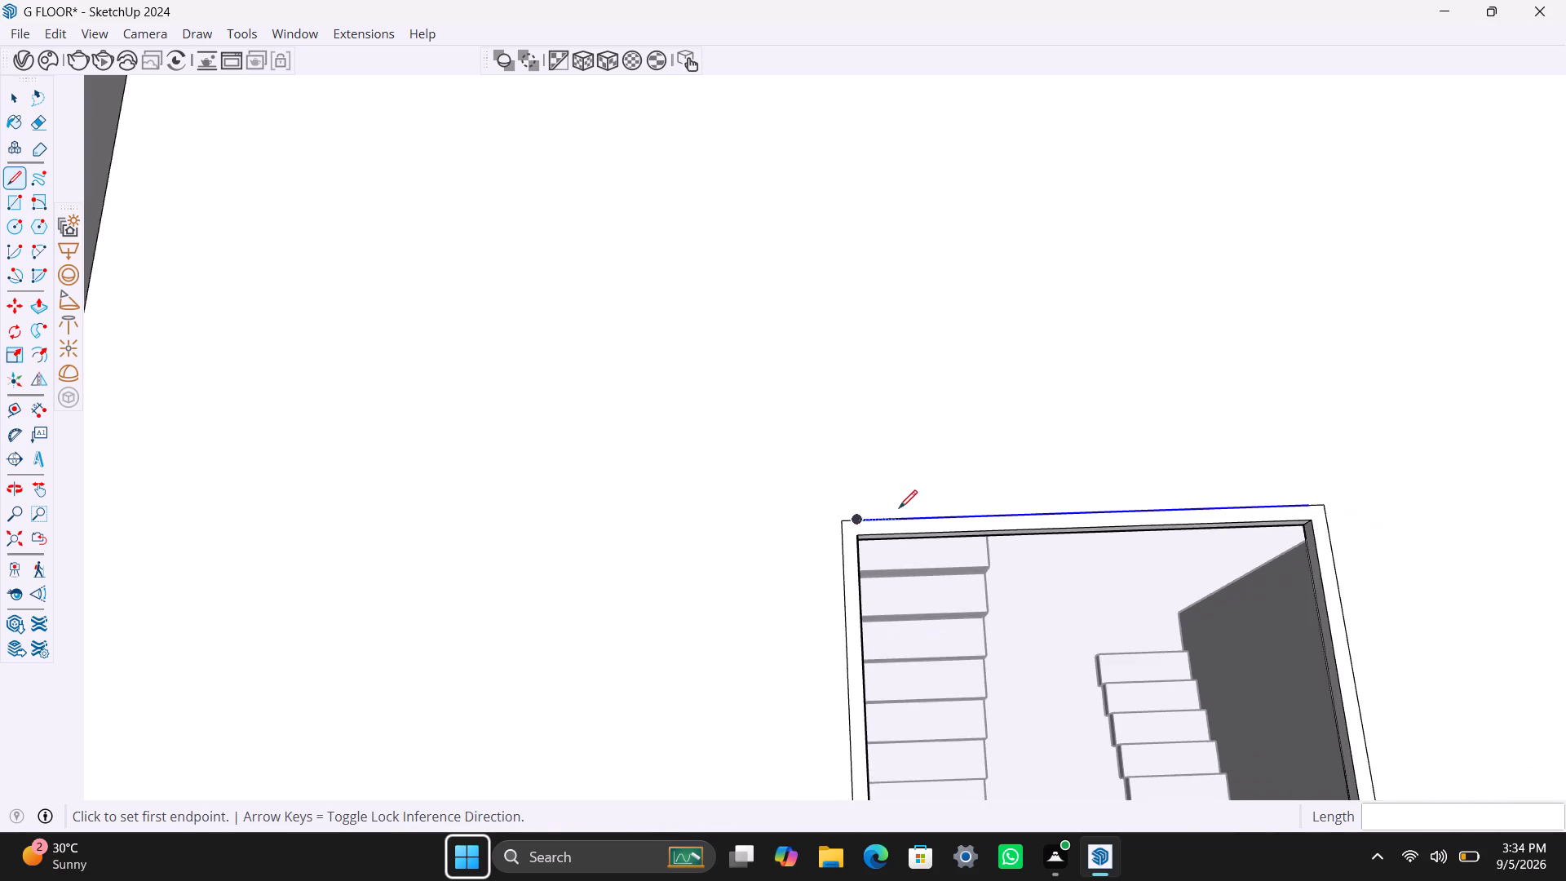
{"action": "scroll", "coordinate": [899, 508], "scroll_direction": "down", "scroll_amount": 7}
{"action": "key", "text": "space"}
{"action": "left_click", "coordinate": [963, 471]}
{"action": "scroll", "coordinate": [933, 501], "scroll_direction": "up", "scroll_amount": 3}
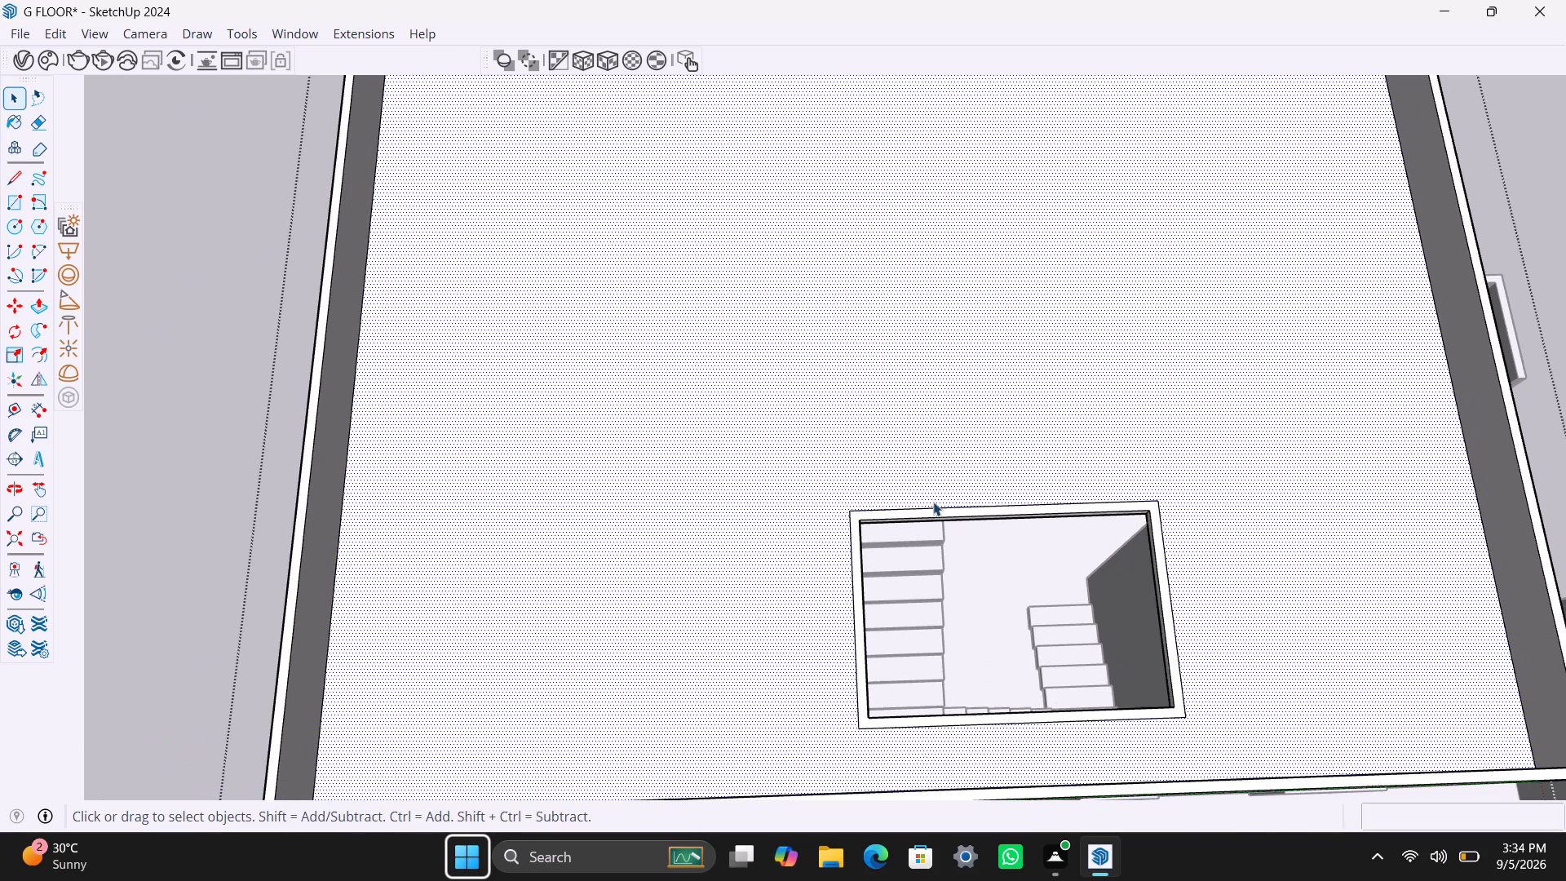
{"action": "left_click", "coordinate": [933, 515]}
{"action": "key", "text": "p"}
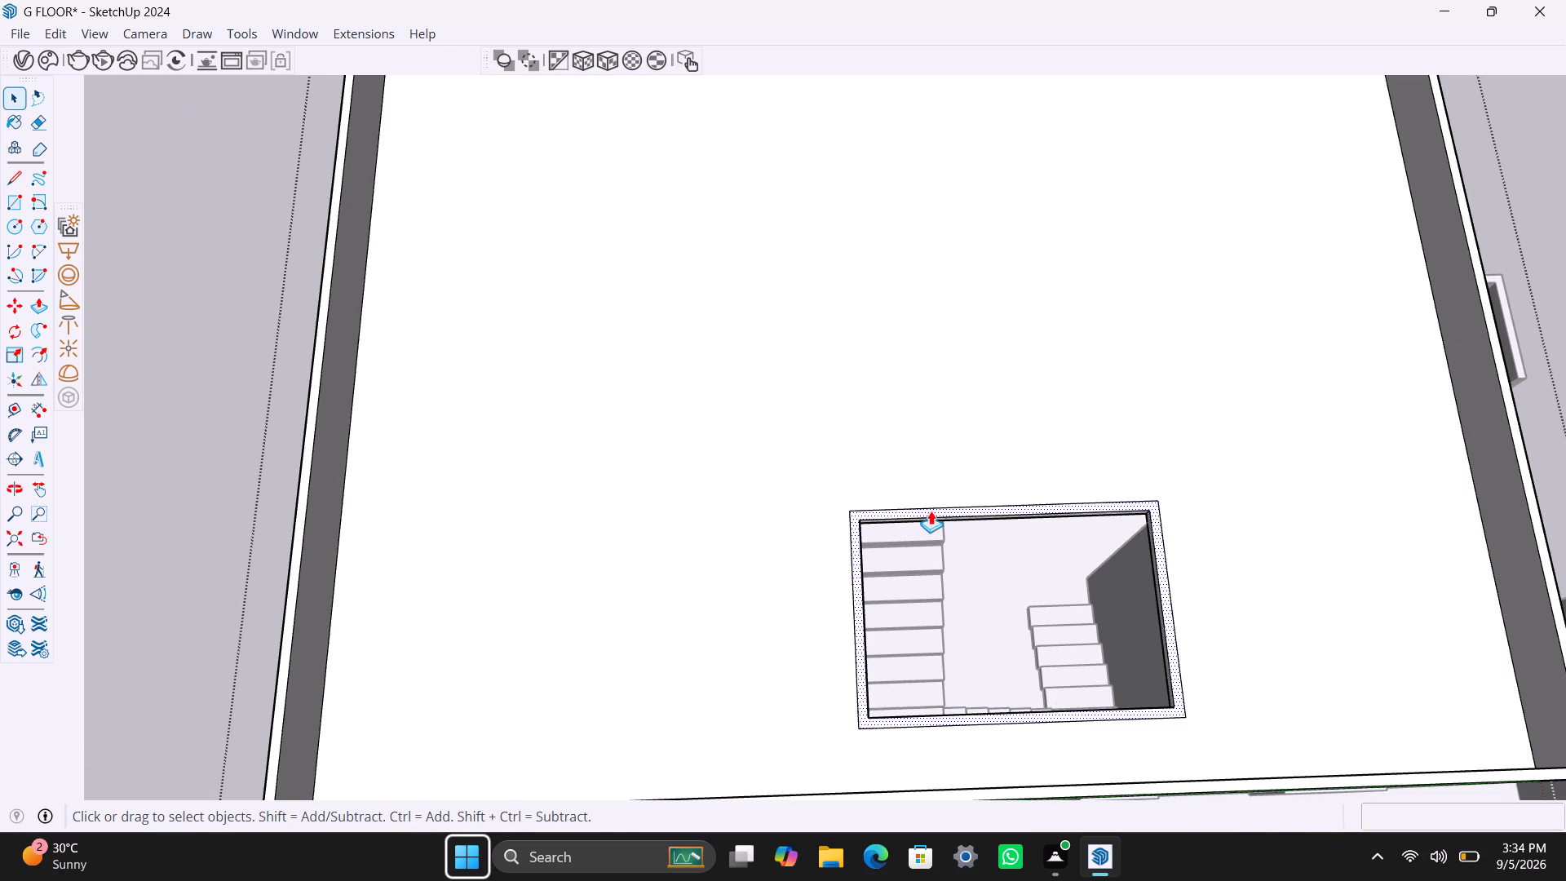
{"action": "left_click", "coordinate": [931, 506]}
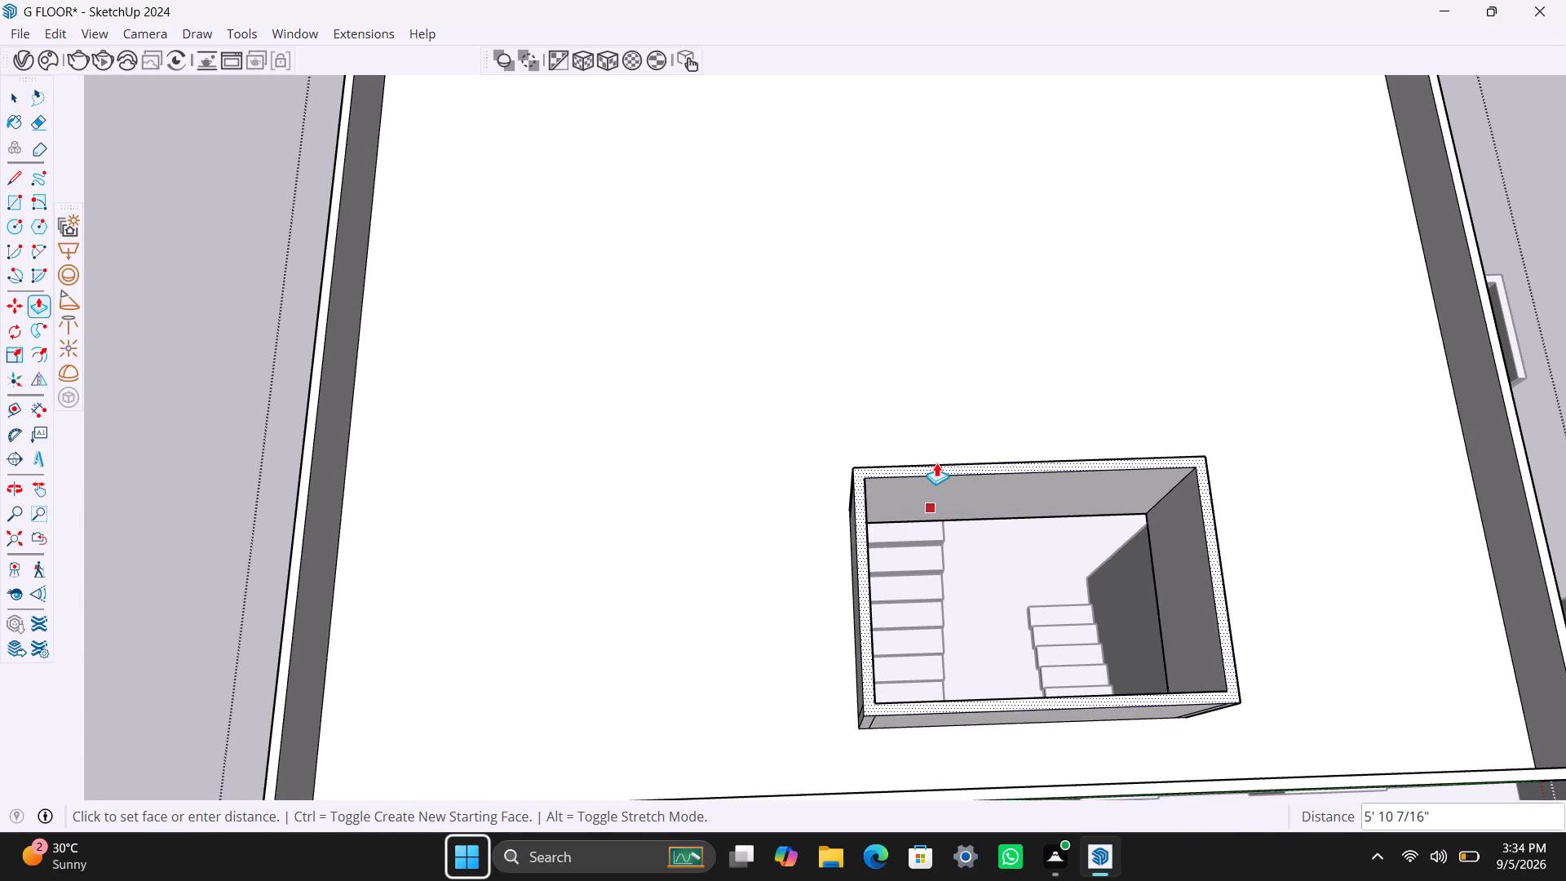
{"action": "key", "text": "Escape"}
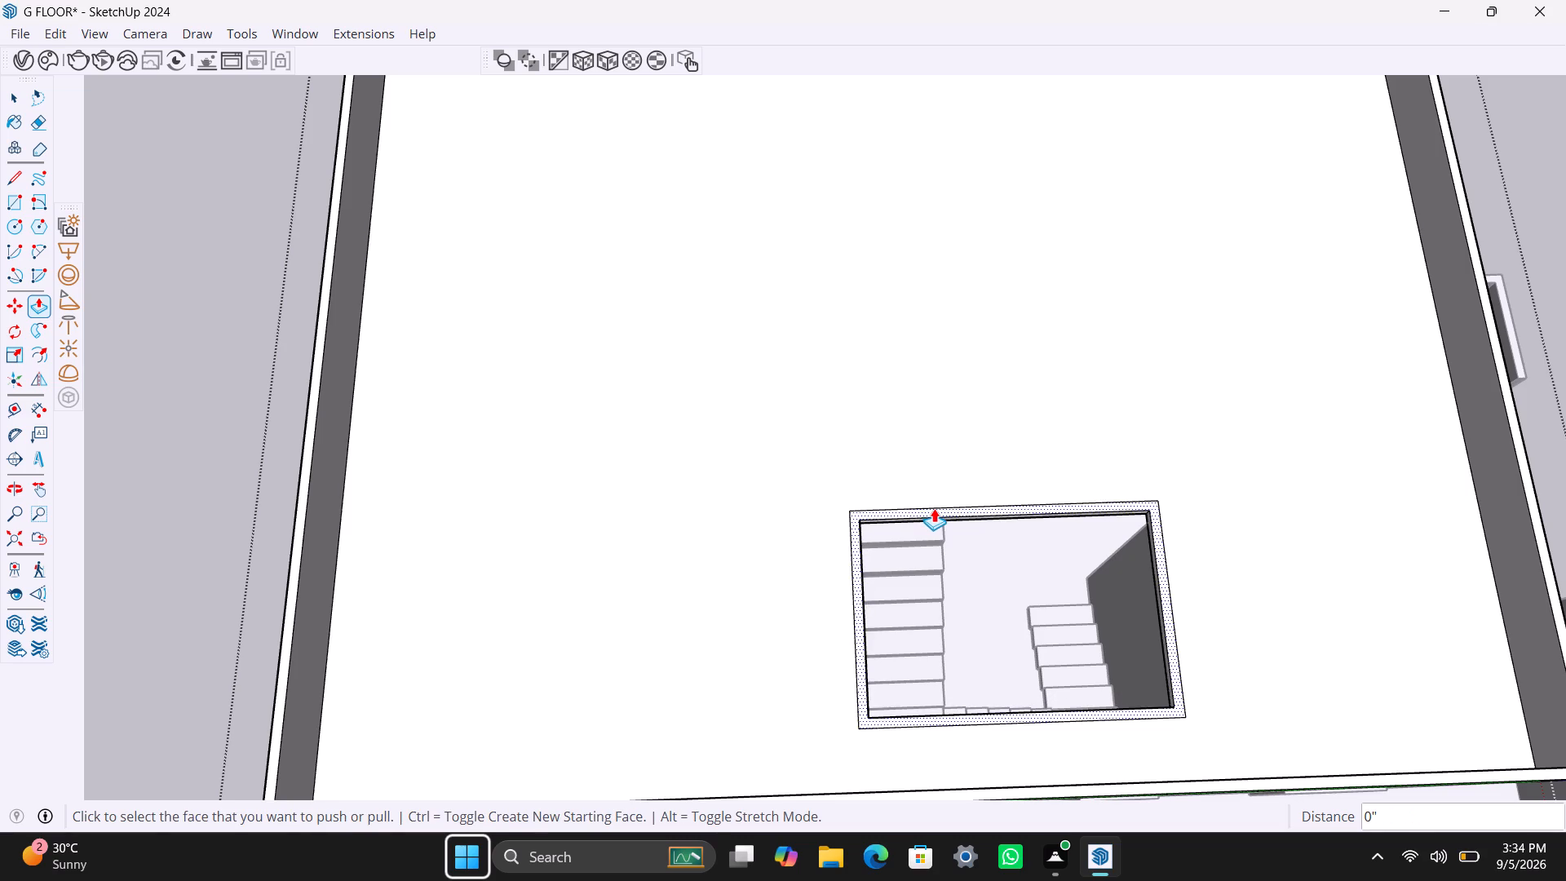
Draw two 4 1/2" lines across the back border strip, at the back-left inner corner and at the stair flight's edge, marking a doorway.
{"action": "scroll", "coordinate": [934, 507], "scroll_direction": "up", "scroll_amount": 6}
{"action": "key", "text": "space"}
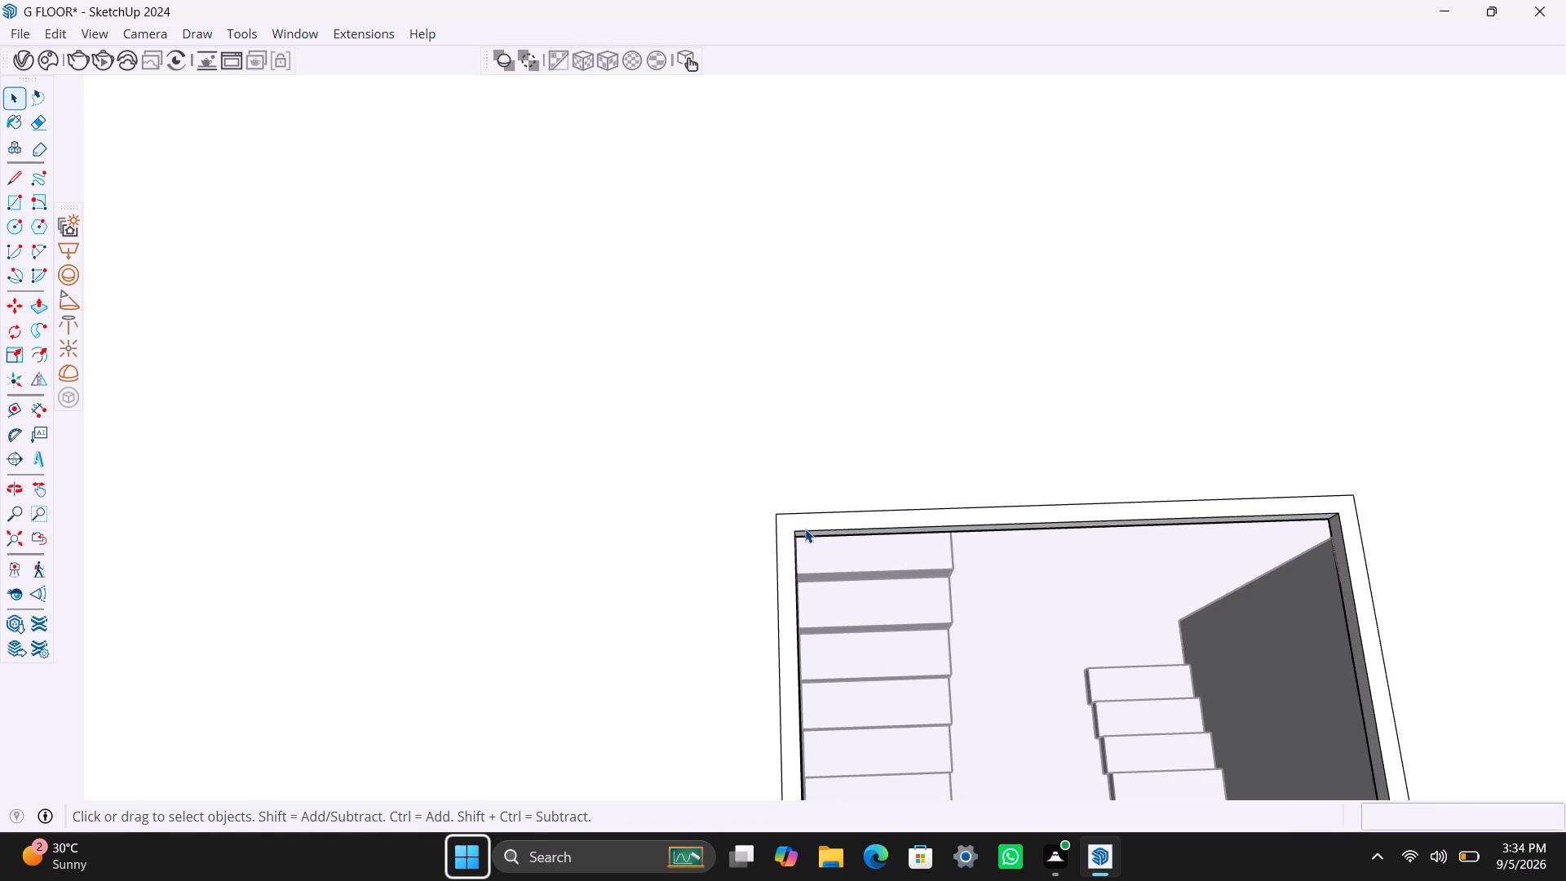
{"action": "key", "text": "l"}
{"action": "left_click", "coordinate": [802, 530]}
{"action": "left_click", "coordinate": [800, 516]}
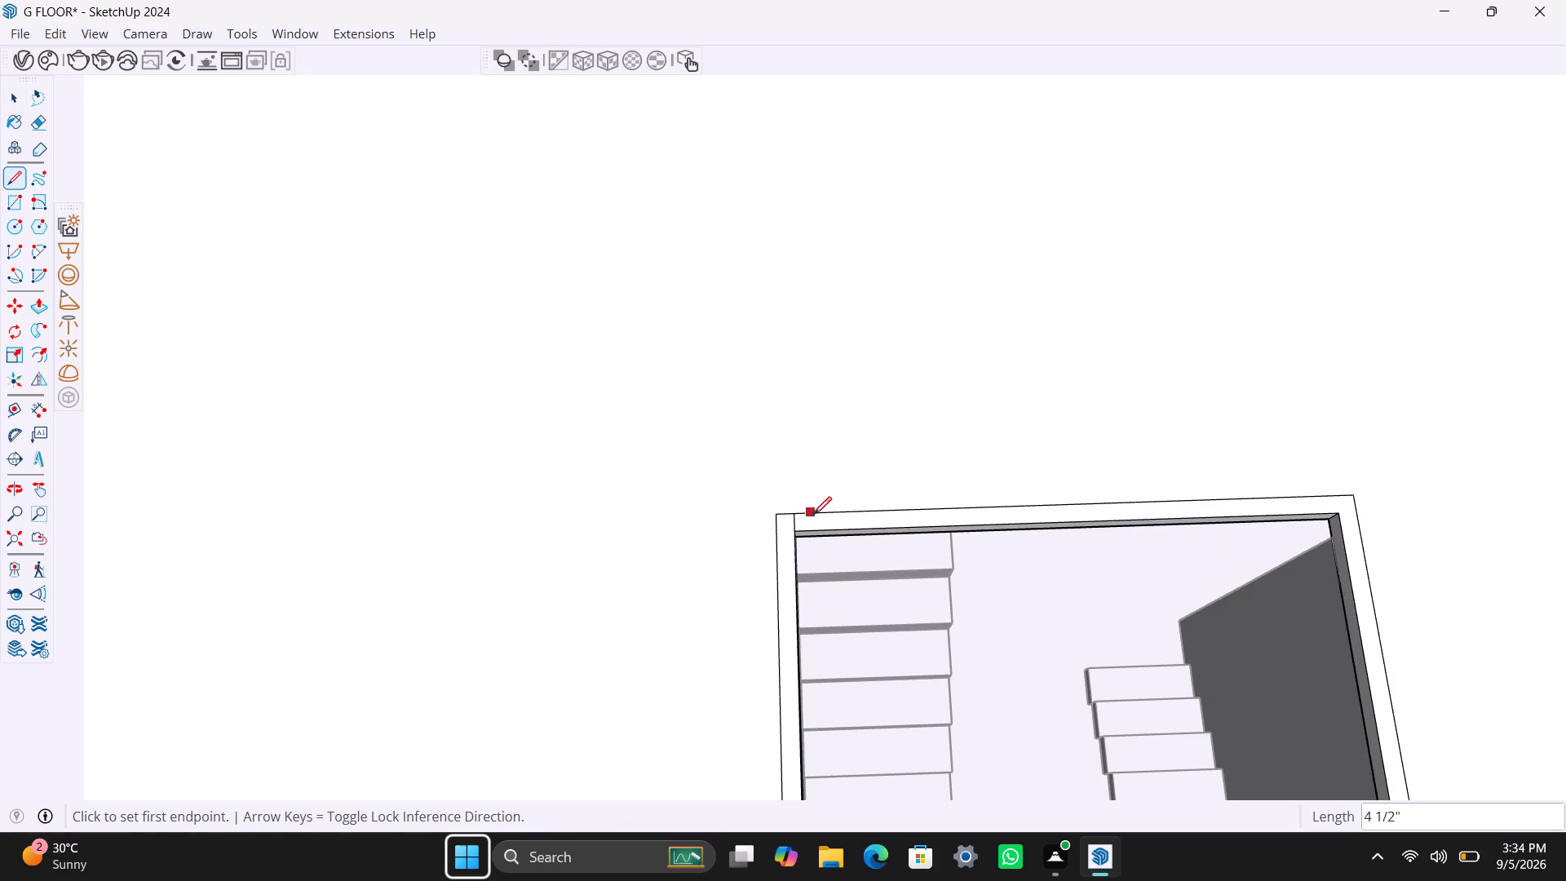
{"action": "key", "text": "Escape"}
{"action": "key", "text": "l"}
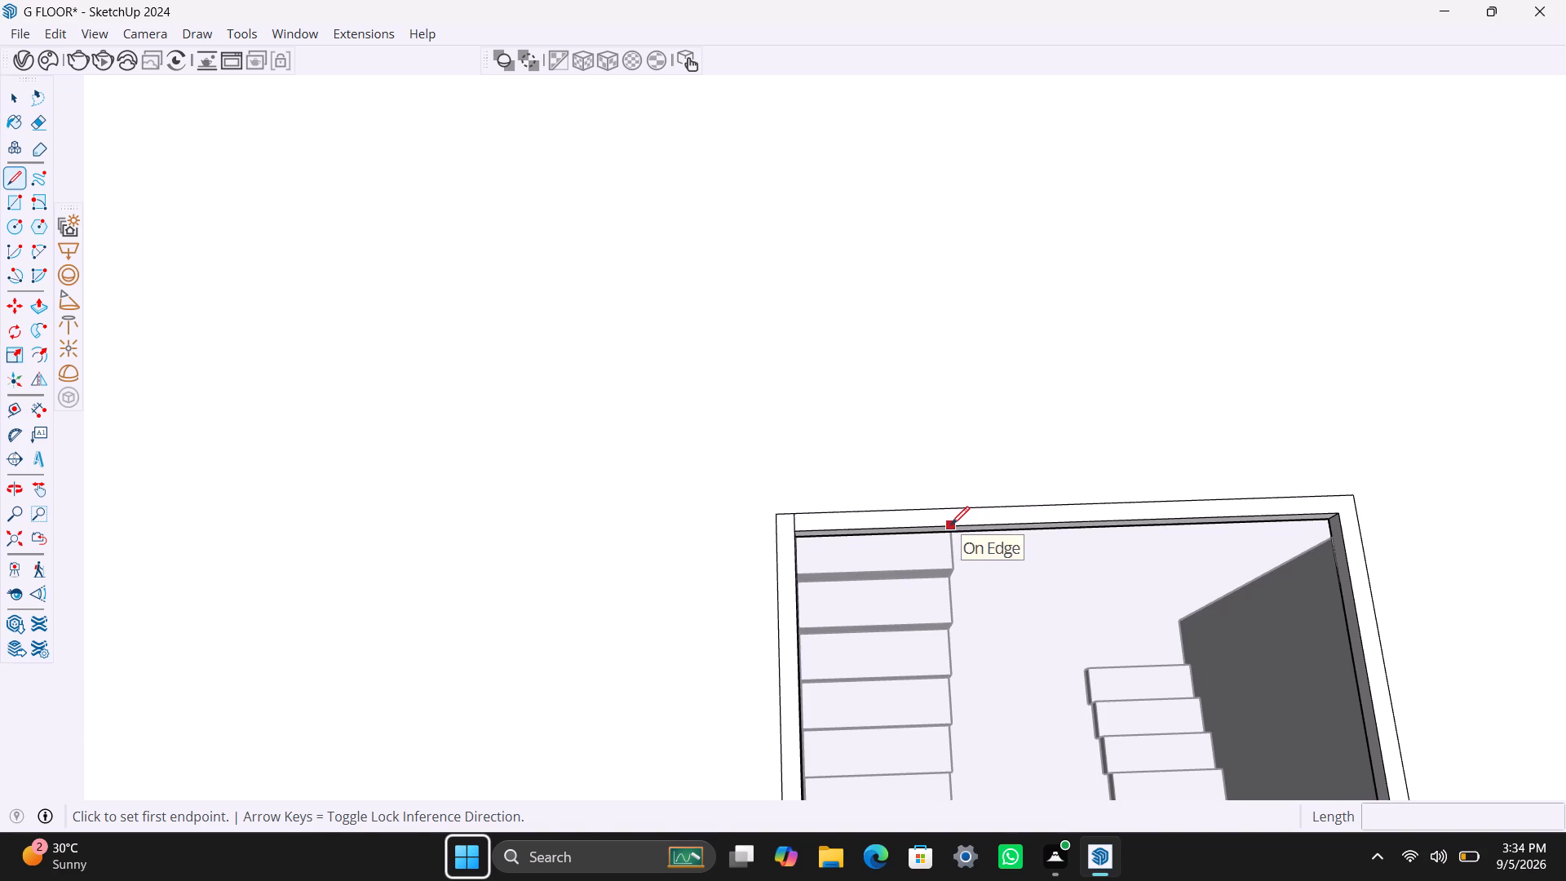
{"action": "left_click", "coordinate": [951, 525]}
{"action": "left_click", "coordinate": [956, 504]}
Push/Pull the stairwell border up 10', excluding the doorway section between the two short lines.
{"action": "key", "text": "space"}
{"action": "left_click", "coordinate": [970, 511]}
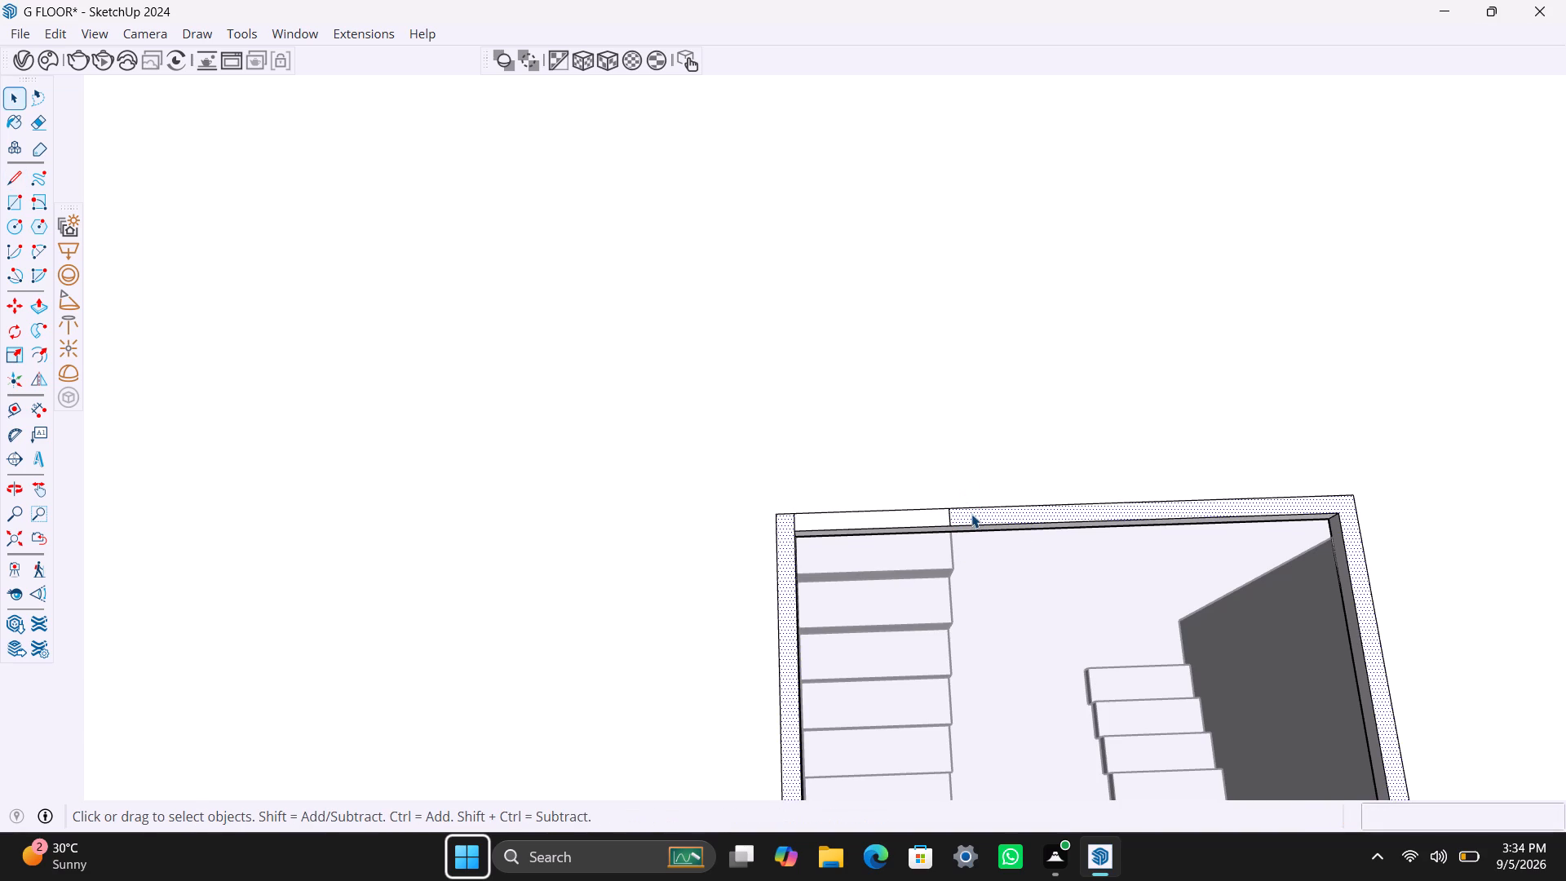
{"action": "key", "text": "p"}
{"action": "left_click", "coordinate": [971, 514]}
{"action": "scroll", "coordinate": [969, 436], "scroll_direction": "down", "scroll_amount": 3}
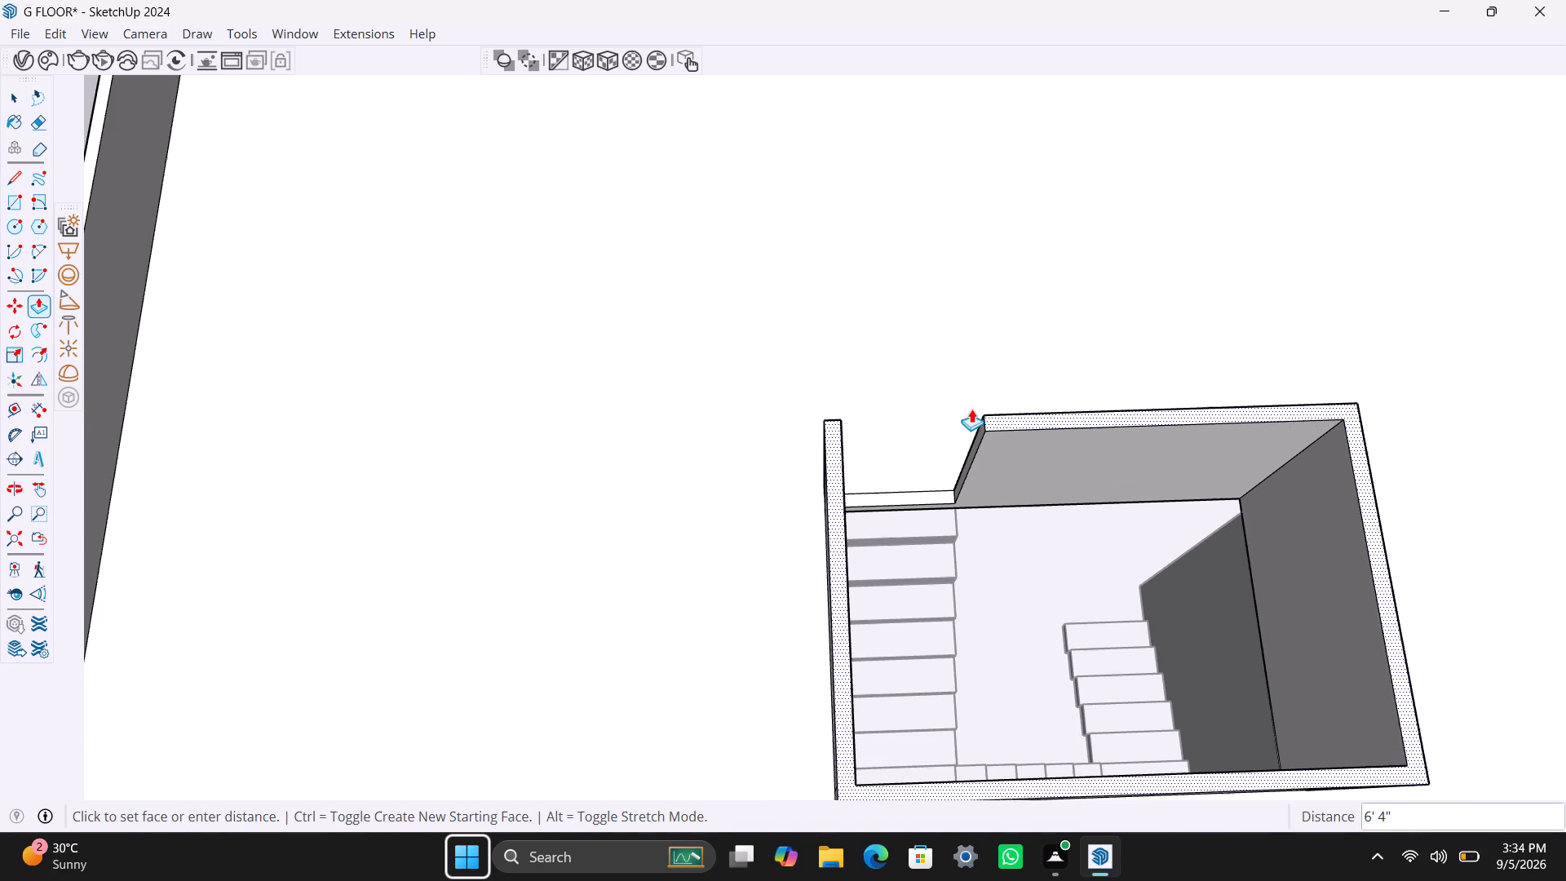
{"action": "scroll", "coordinate": [971, 409], "scroll_direction": "down", "scroll_amount": 3}
{"action": "type", "text": "10'"}
{"action": "key", "text": "Return"}
{"action": "key", "text": "space"}
Copy the top edge of the wall's end face beside the doorway gap 3' straight down.
{"action": "scroll", "coordinate": [1155, 660], "scroll_direction": "down", "scroll_amount": 6}
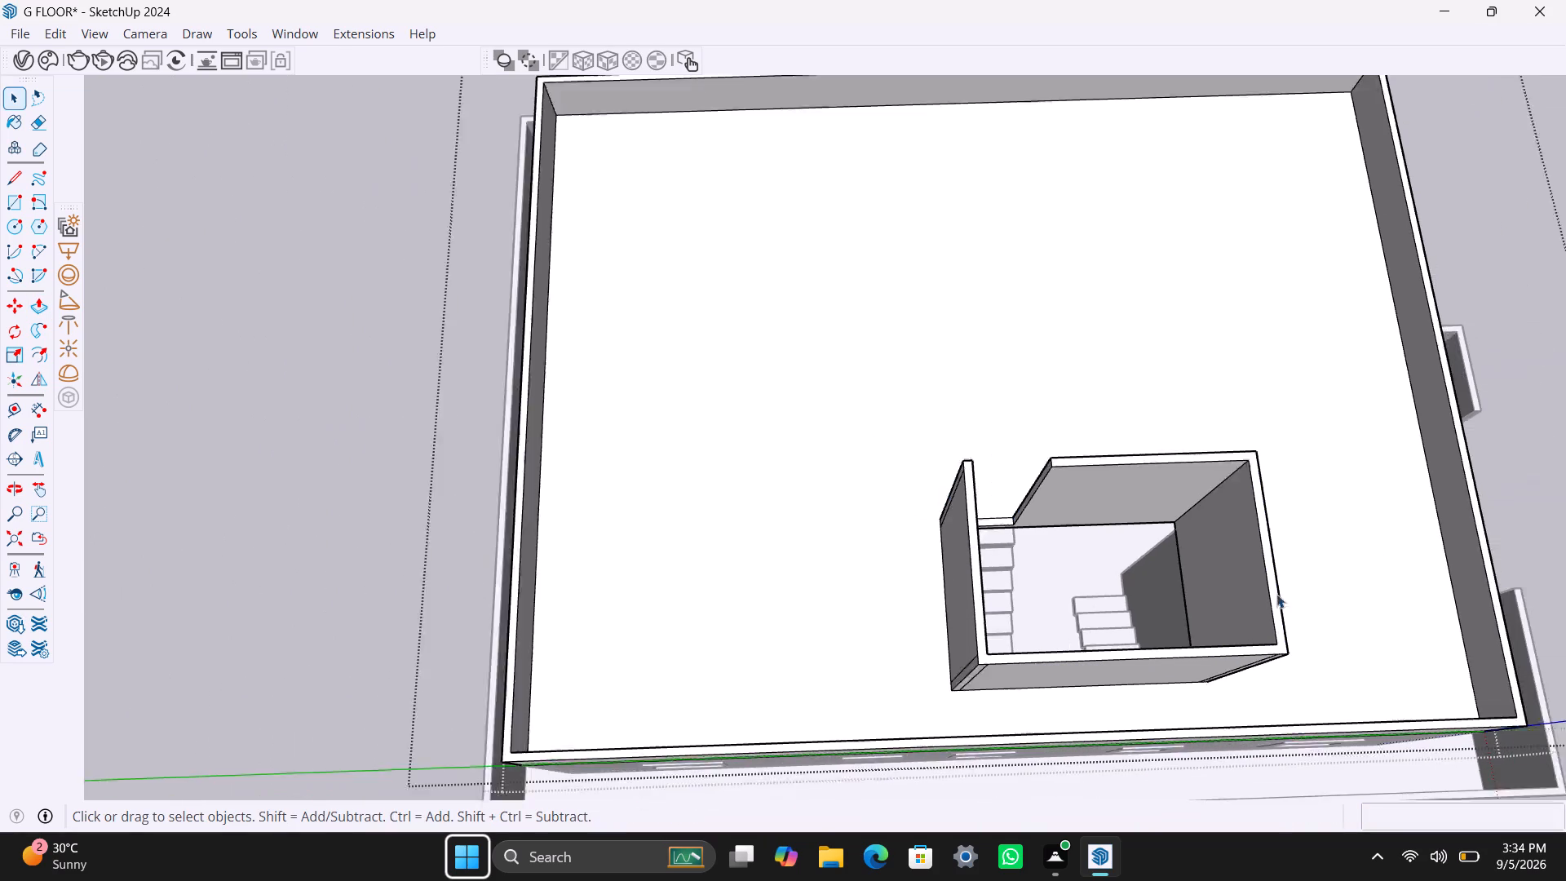
{"action": "middle_click_drag", "start_coordinate": [1281, 592], "coordinate": [447, 540]}
{"action": "scroll", "coordinate": [709, 572], "scroll_direction": "up", "scroll_amount": 1}
{"action": "middle_click_drag", "start_coordinate": [784, 604], "coordinate": [635, 645]}
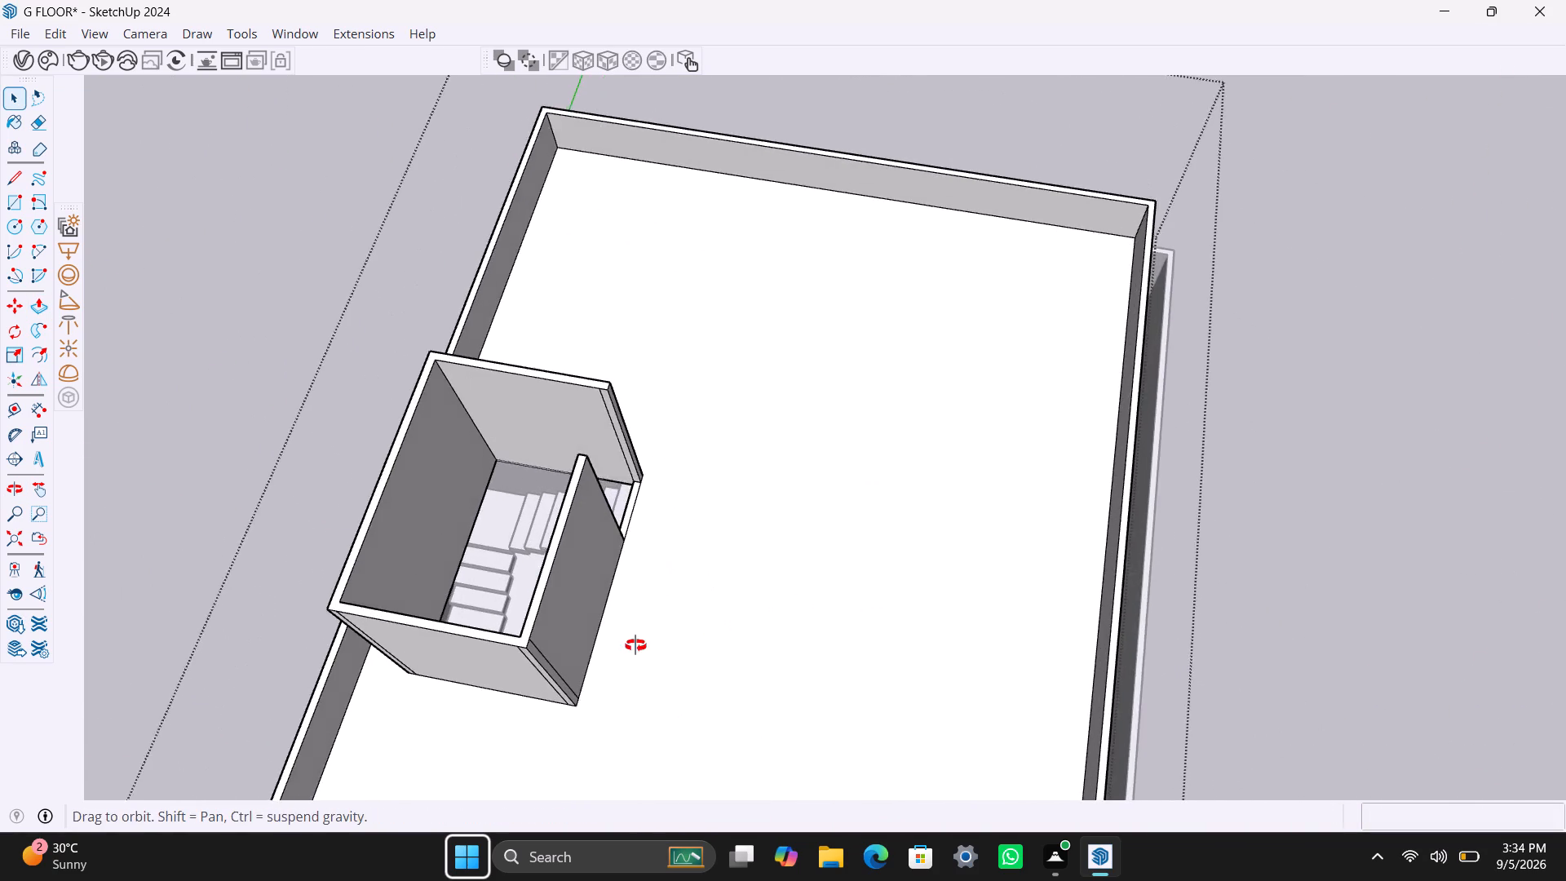
{"action": "middle_click_drag", "start_coordinate": [635, 645], "coordinate": [234, 663]}
{"action": "scroll", "coordinate": [604, 464], "scroll_direction": "down", "scroll_amount": 4}
{"action": "middle_click_drag", "start_coordinate": [763, 481], "coordinate": [793, 621], "text": "shift"}
{"action": "scroll", "coordinate": [675, 529], "scroll_direction": "up", "scroll_amount": 4}
{"action": "middle_click_drag", "start_coordinate": [678, 538], "coordinate": [458, 564]}
{"action": "scroll", "coordinate": [592, 352], "scroll_direction": "up", "scroll_amount": 8}
{"action": "left_click", "coordinate": [574, 256]}
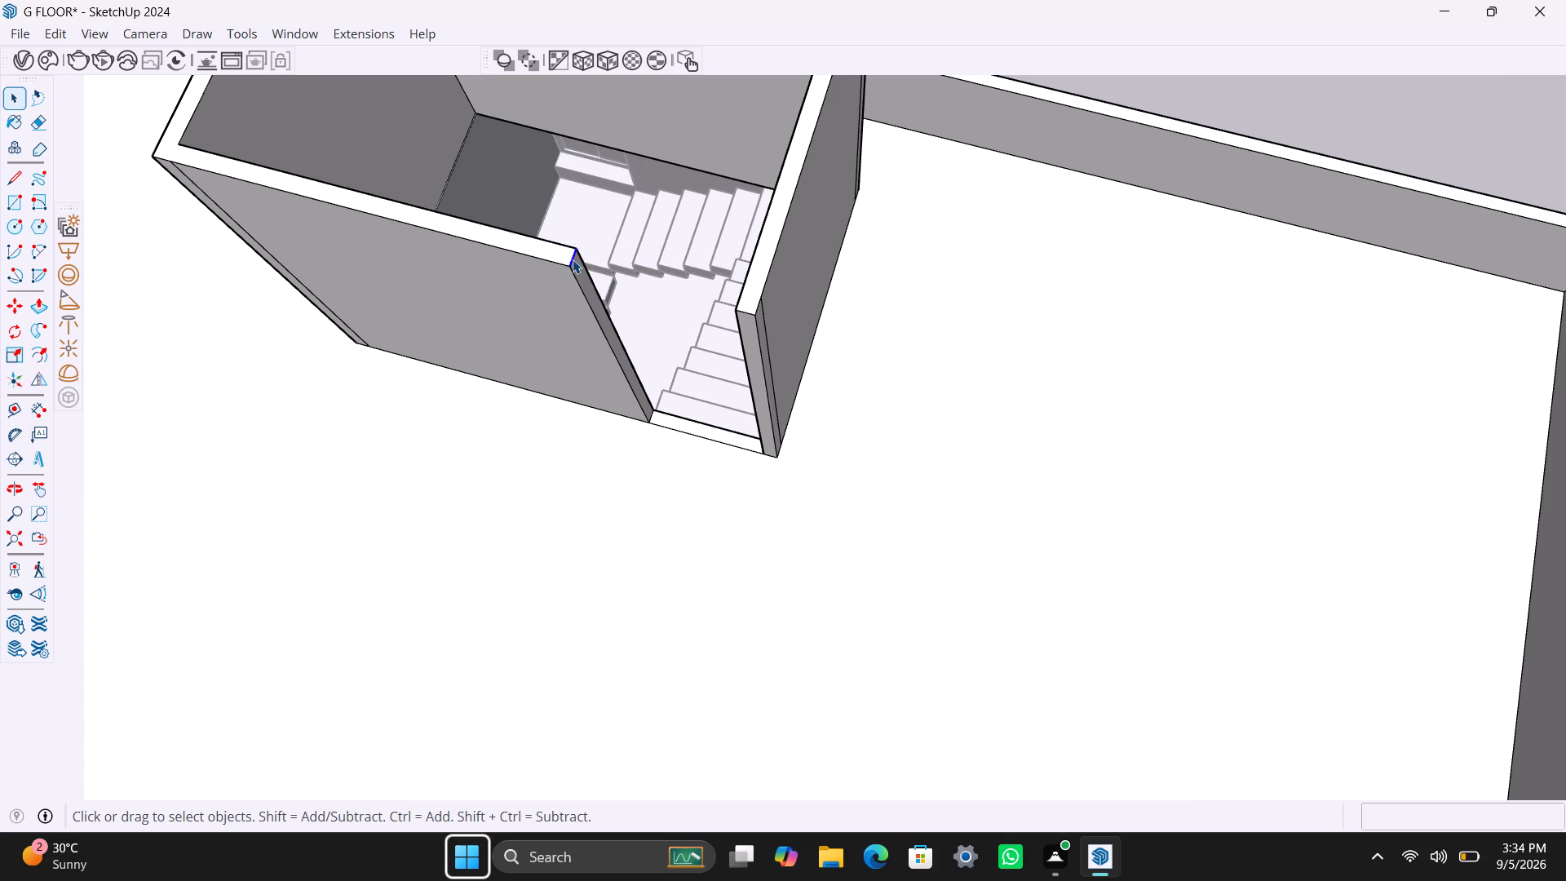
{"action": "key", "text": "m"}
{"action": "left_click", "coordinate": [570, 262]}
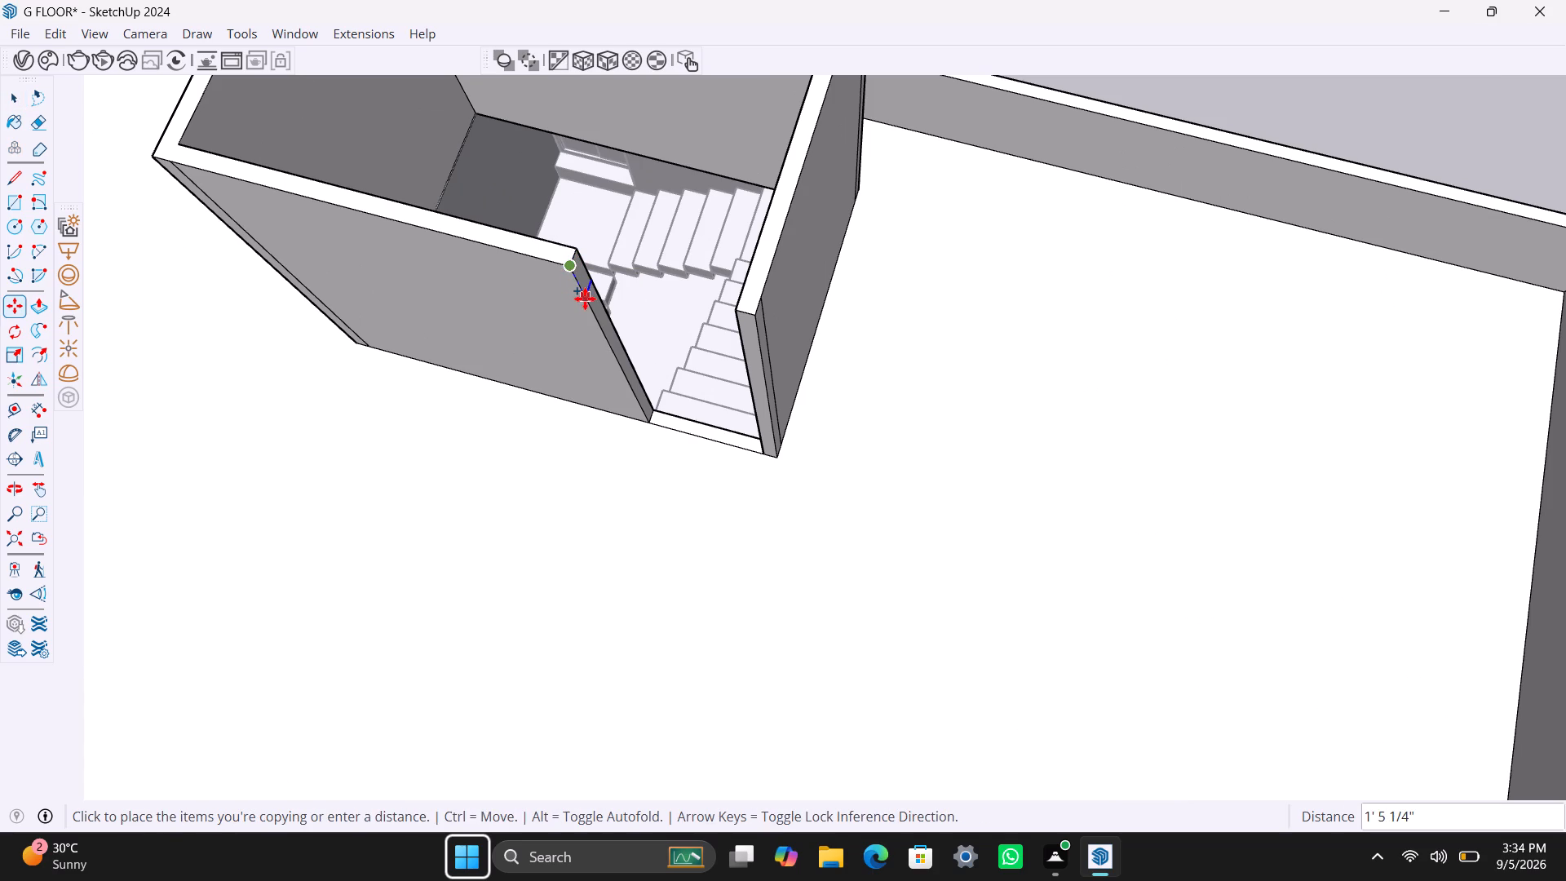
{"action": "type", "text": "3'"}
{"action": "key", "text": "Return"}
{"action": "key", "text": "space"}
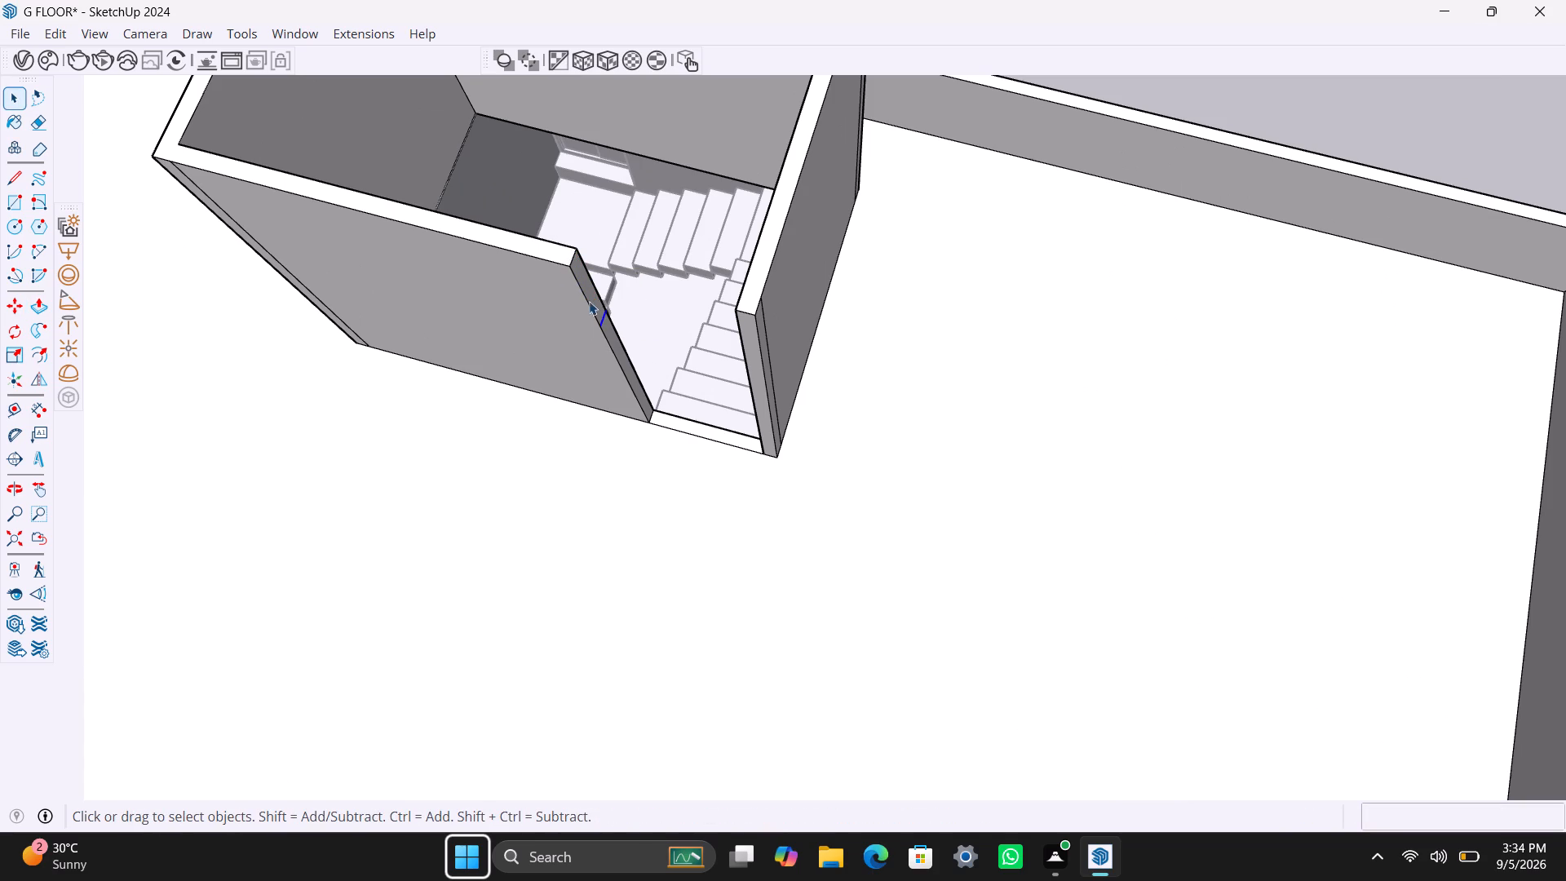
Push/Pull the upper part of that end face across the gap to the opposite wall, forming a lintel over the doorway.
{"action": "left_click", "coordinate": [599, 305]}
{"action": "key", "text": "p"}
{"action": "left_click", "coordinate": [599, 304]}
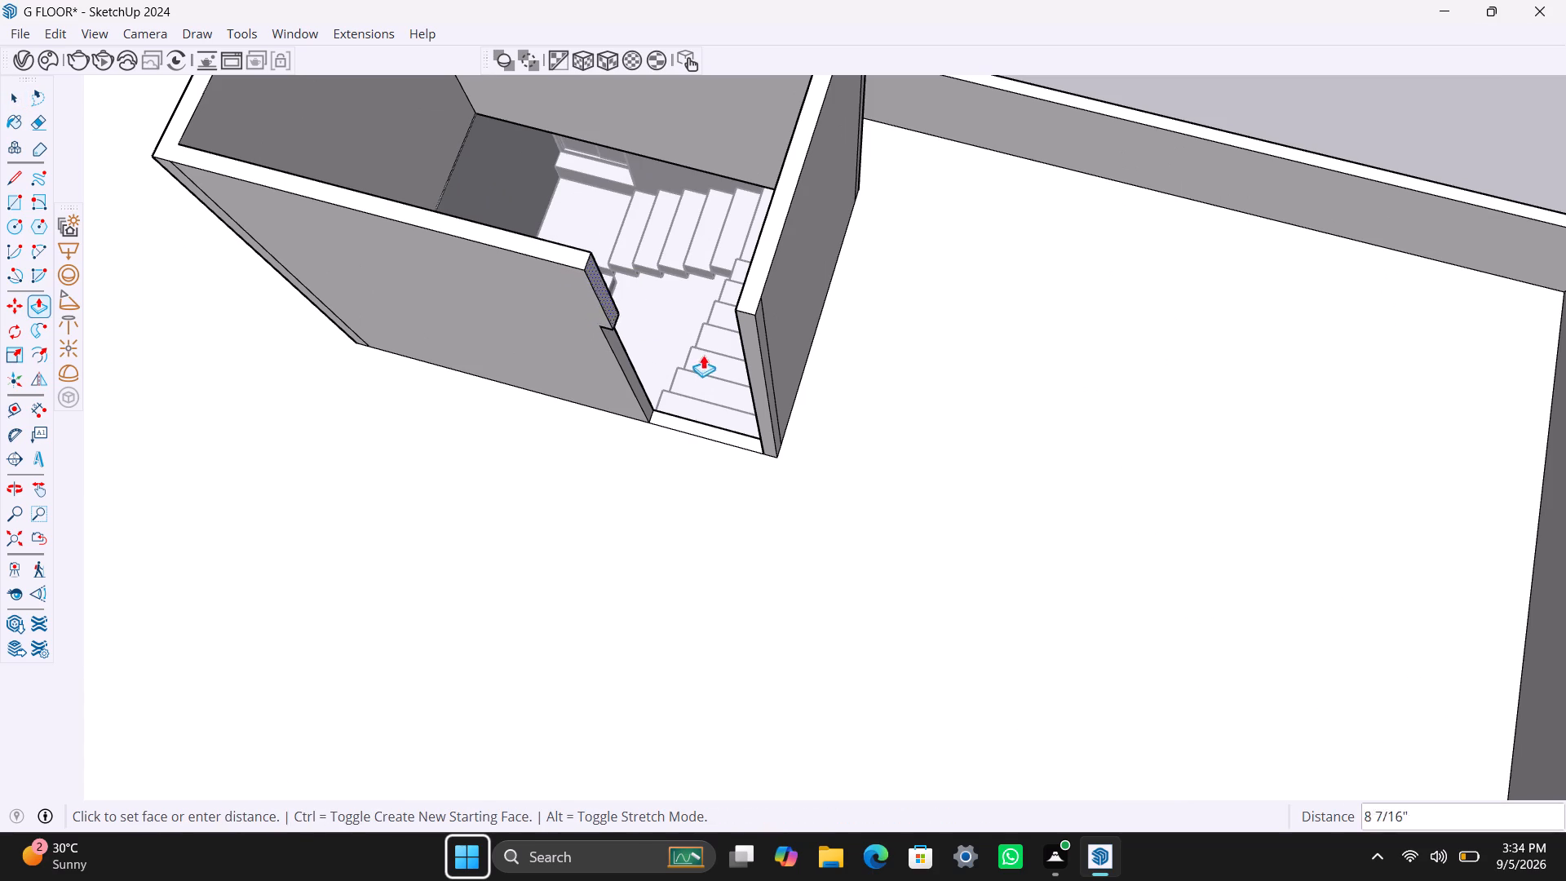
{"action": "left_click", "coordinate": [750, 343]}
{"action": "key", "text": "space"}
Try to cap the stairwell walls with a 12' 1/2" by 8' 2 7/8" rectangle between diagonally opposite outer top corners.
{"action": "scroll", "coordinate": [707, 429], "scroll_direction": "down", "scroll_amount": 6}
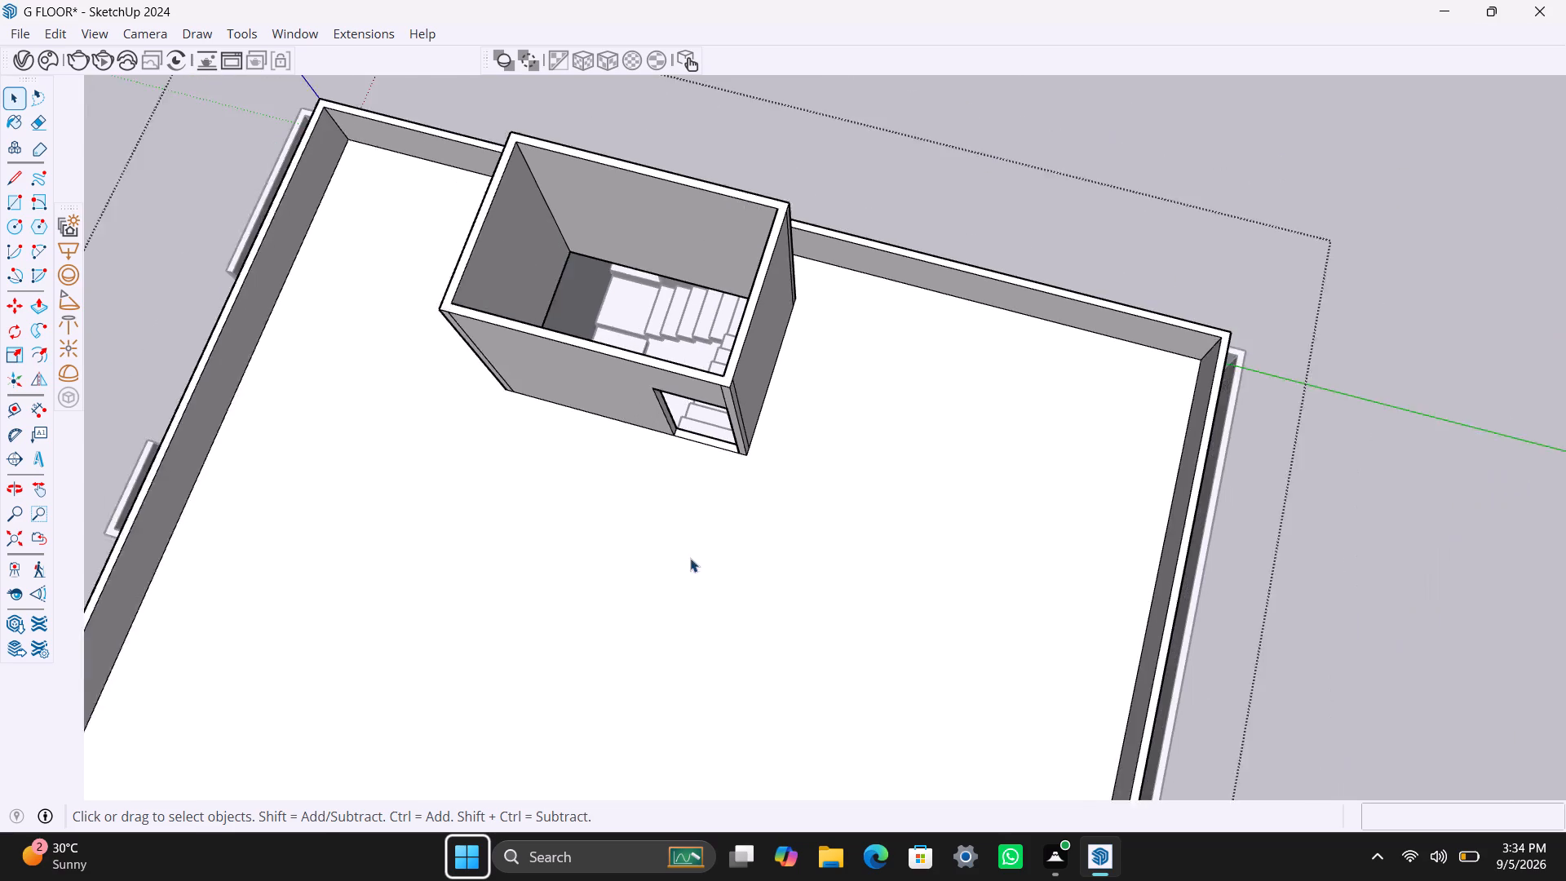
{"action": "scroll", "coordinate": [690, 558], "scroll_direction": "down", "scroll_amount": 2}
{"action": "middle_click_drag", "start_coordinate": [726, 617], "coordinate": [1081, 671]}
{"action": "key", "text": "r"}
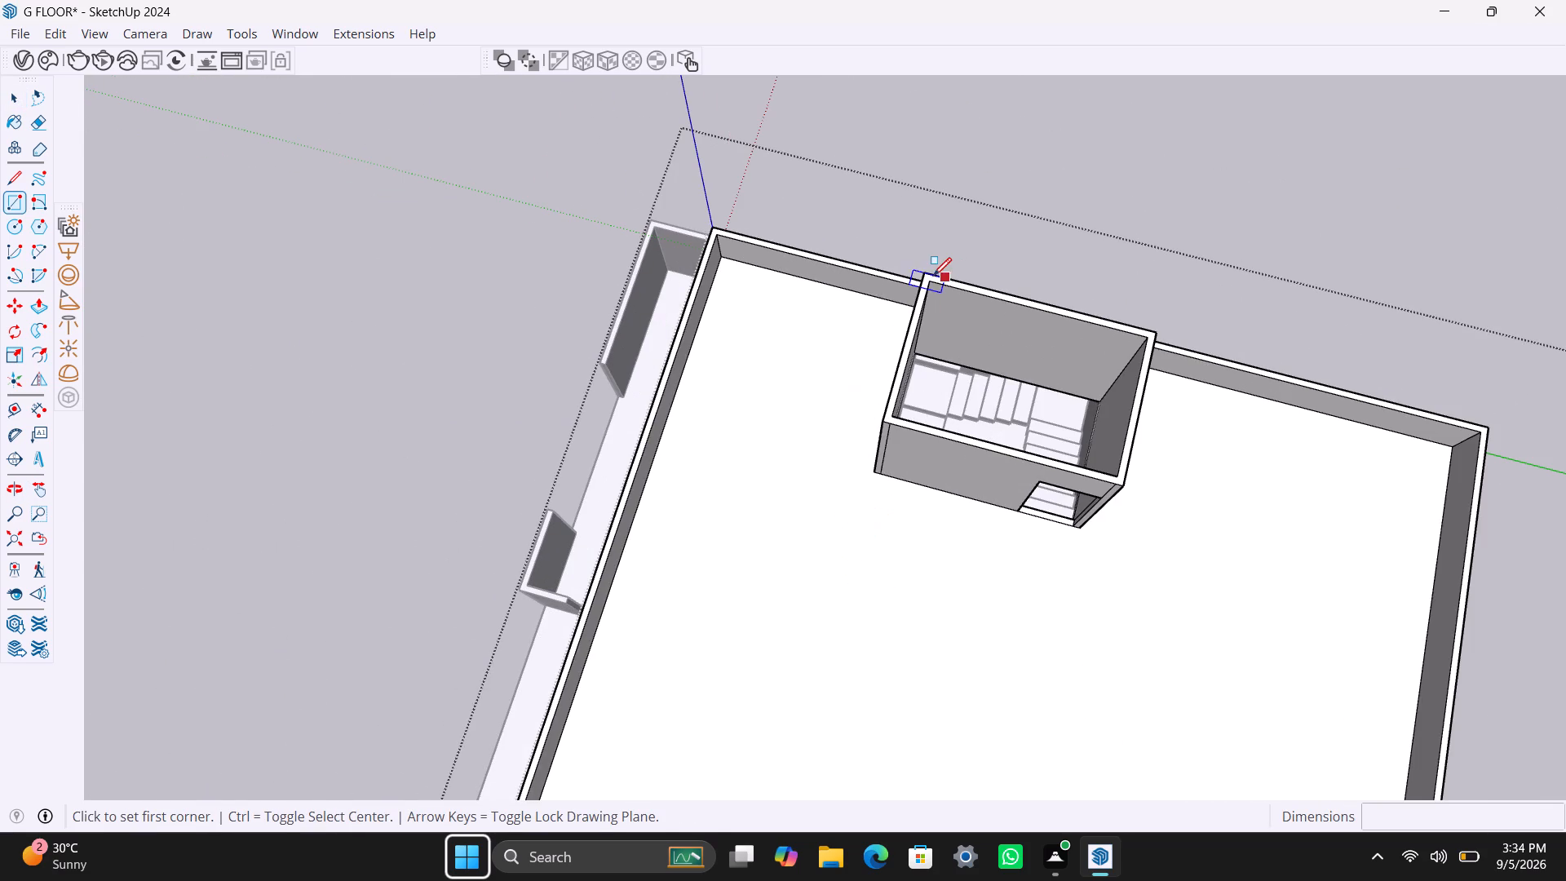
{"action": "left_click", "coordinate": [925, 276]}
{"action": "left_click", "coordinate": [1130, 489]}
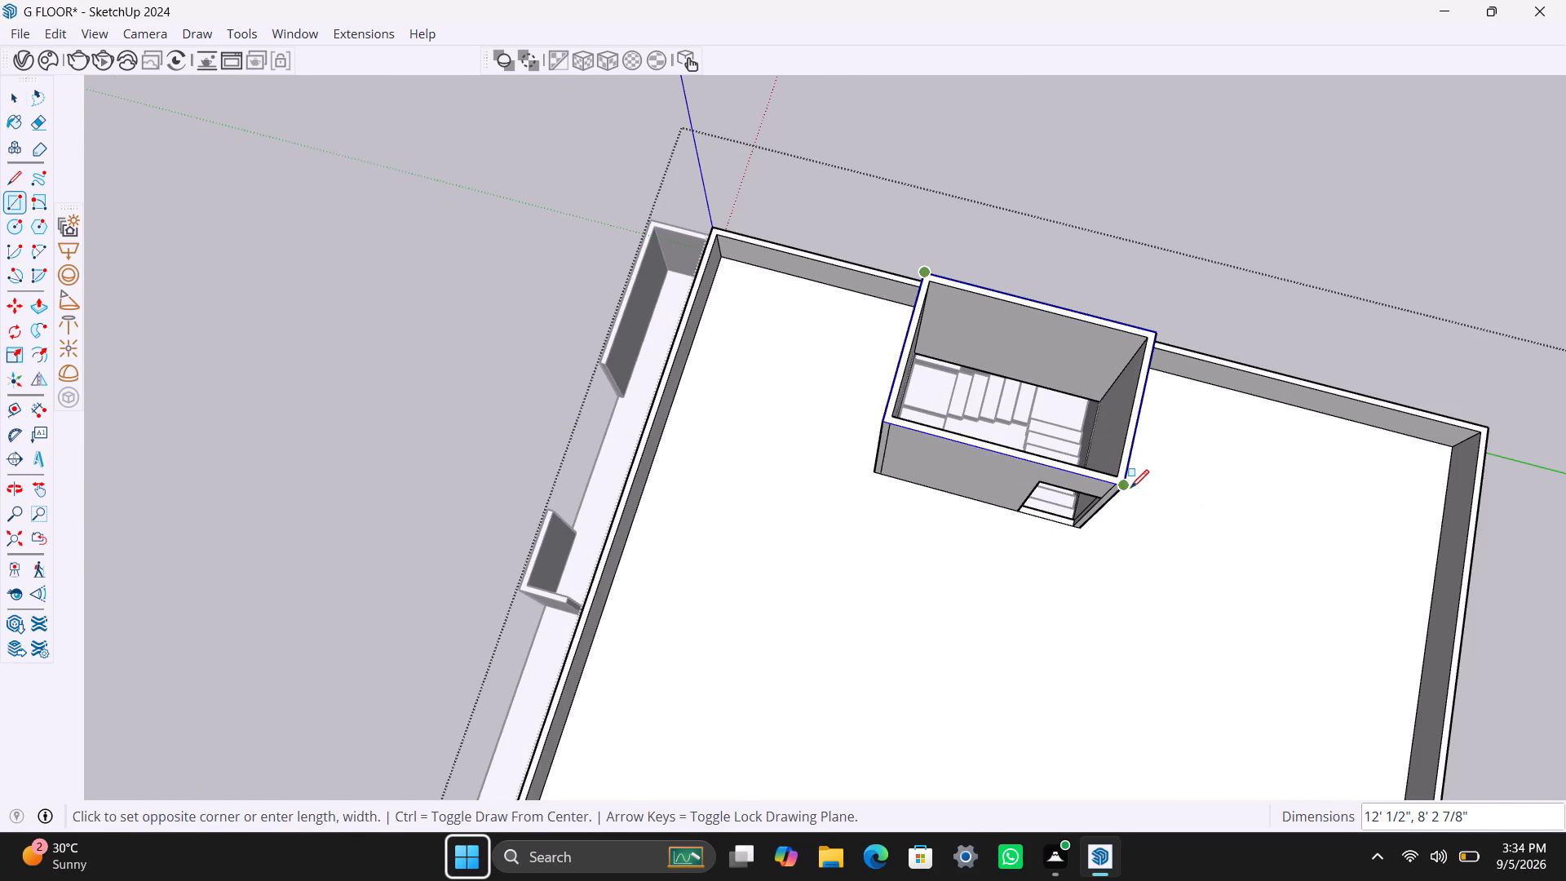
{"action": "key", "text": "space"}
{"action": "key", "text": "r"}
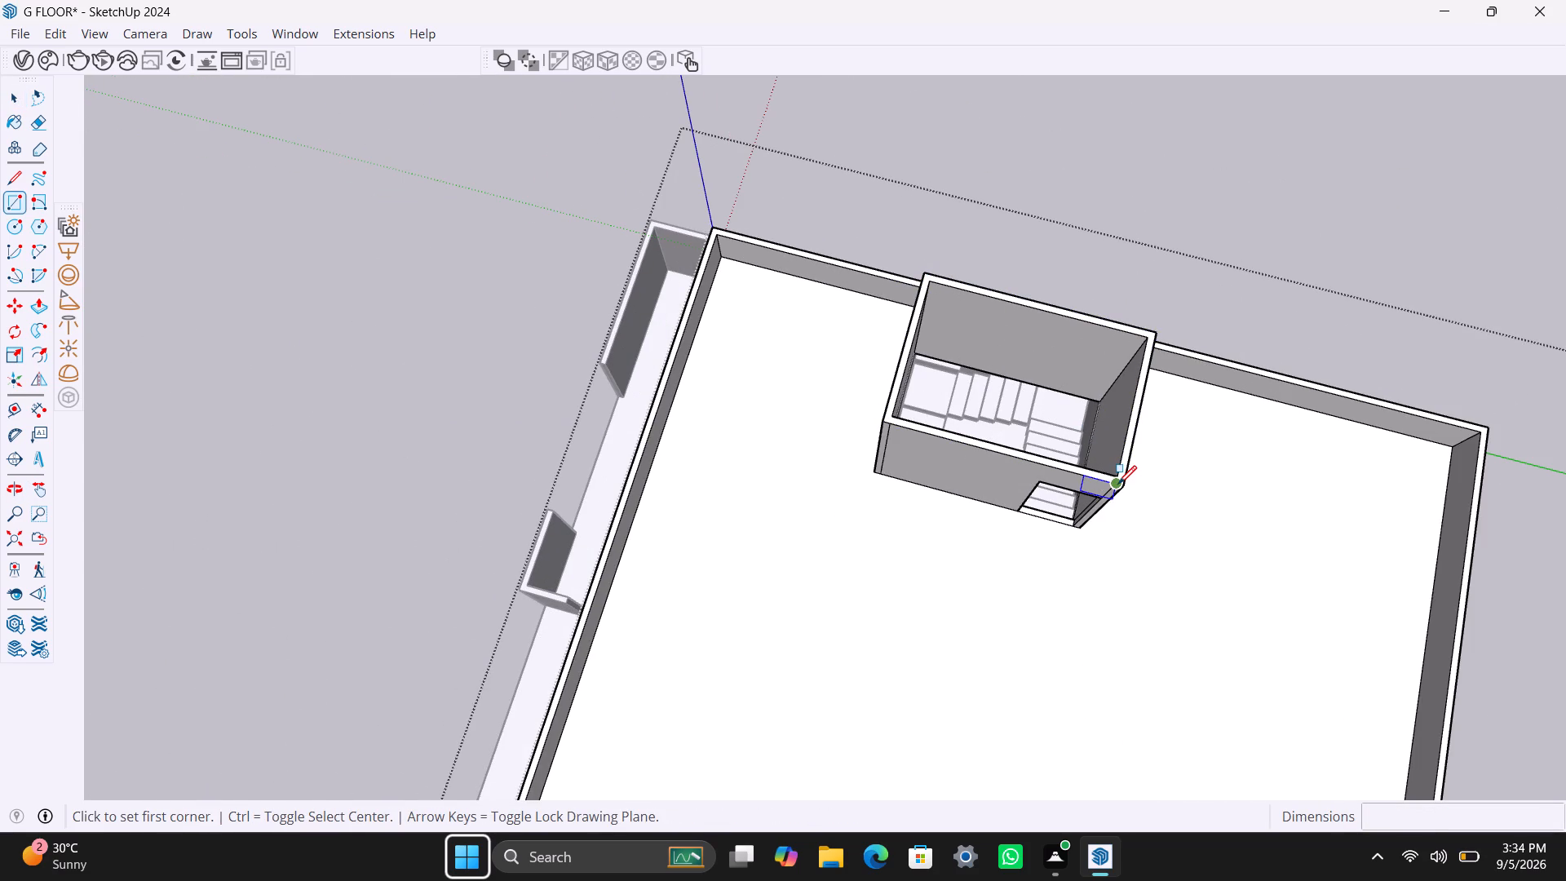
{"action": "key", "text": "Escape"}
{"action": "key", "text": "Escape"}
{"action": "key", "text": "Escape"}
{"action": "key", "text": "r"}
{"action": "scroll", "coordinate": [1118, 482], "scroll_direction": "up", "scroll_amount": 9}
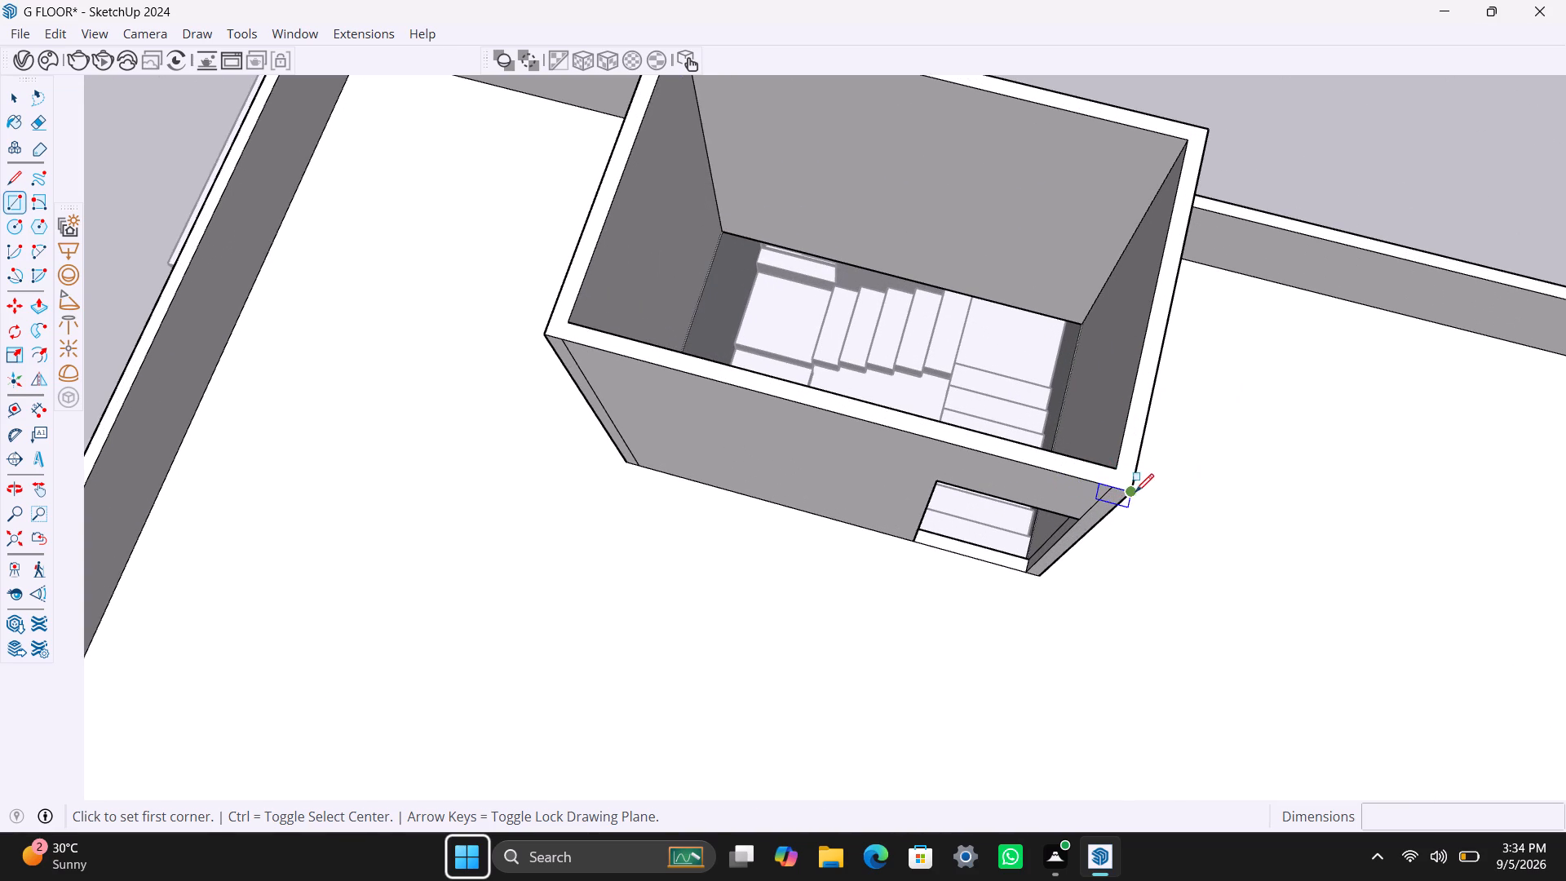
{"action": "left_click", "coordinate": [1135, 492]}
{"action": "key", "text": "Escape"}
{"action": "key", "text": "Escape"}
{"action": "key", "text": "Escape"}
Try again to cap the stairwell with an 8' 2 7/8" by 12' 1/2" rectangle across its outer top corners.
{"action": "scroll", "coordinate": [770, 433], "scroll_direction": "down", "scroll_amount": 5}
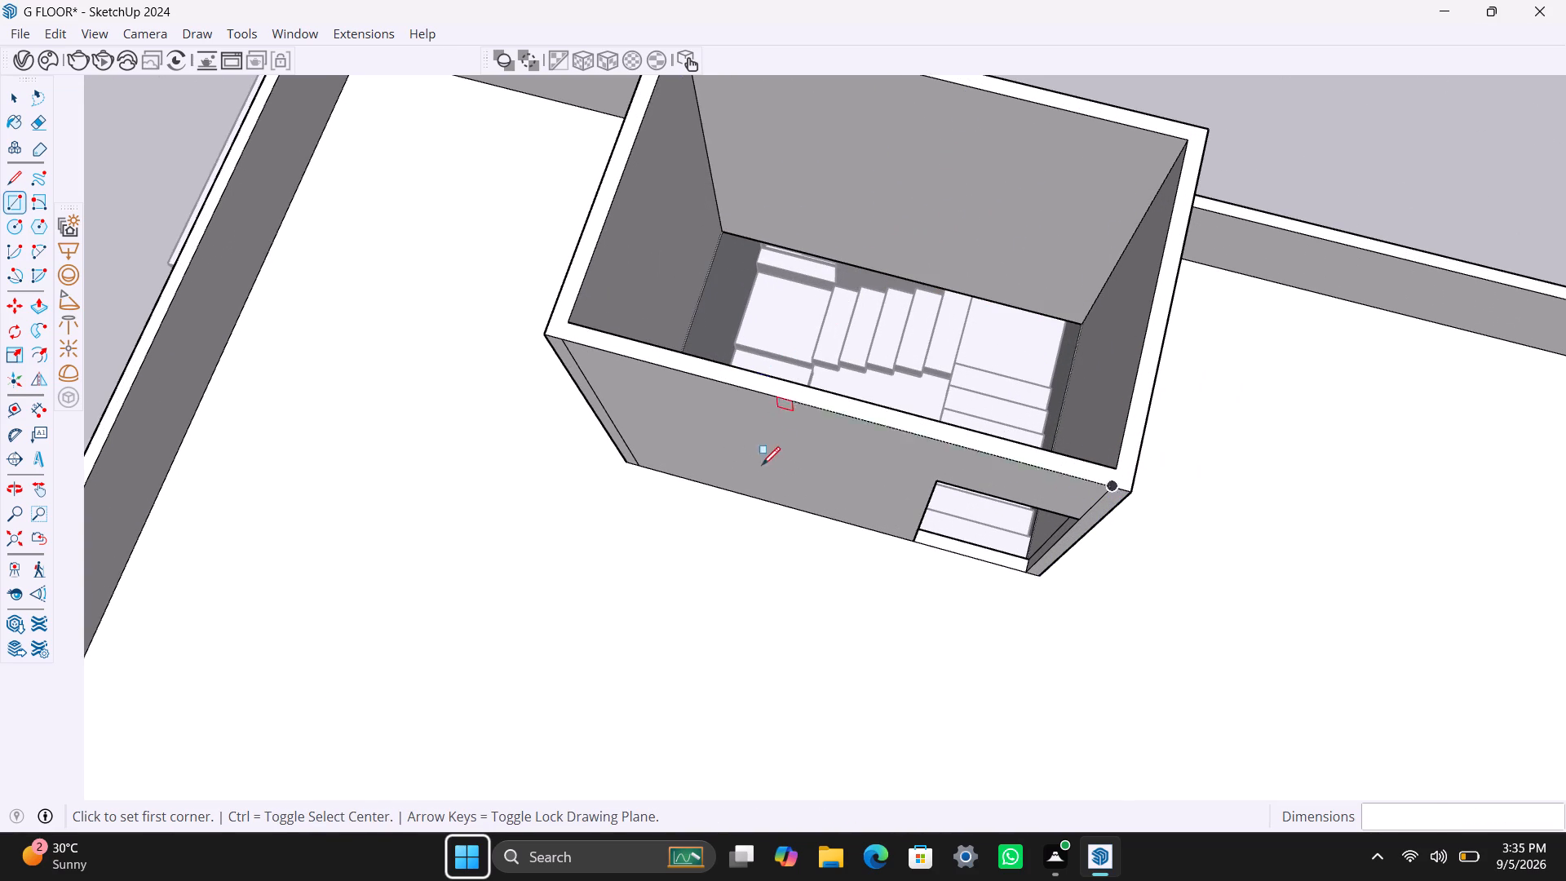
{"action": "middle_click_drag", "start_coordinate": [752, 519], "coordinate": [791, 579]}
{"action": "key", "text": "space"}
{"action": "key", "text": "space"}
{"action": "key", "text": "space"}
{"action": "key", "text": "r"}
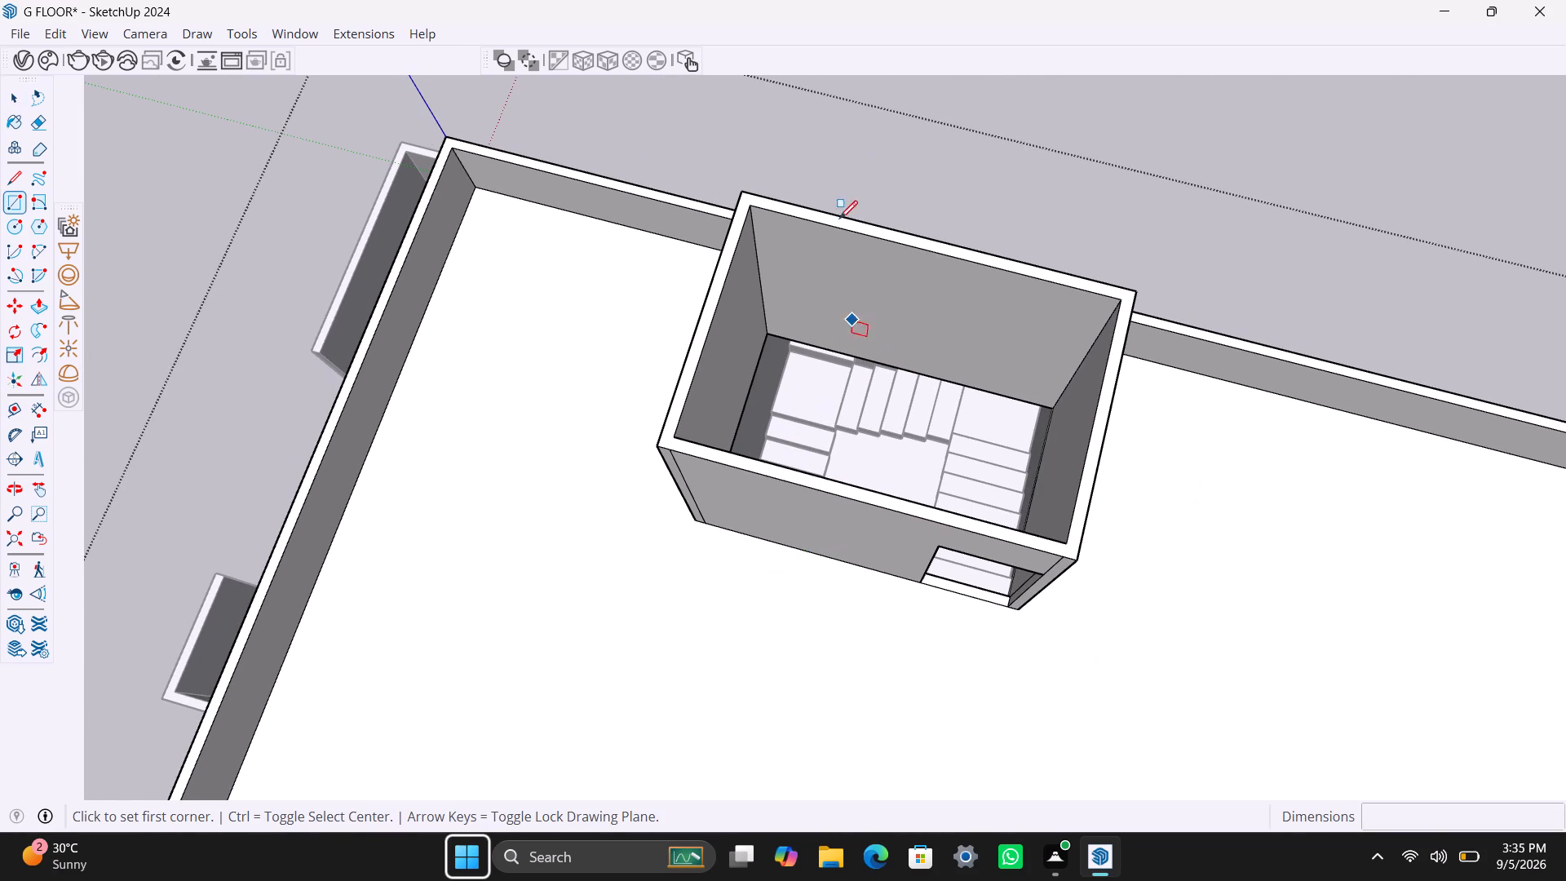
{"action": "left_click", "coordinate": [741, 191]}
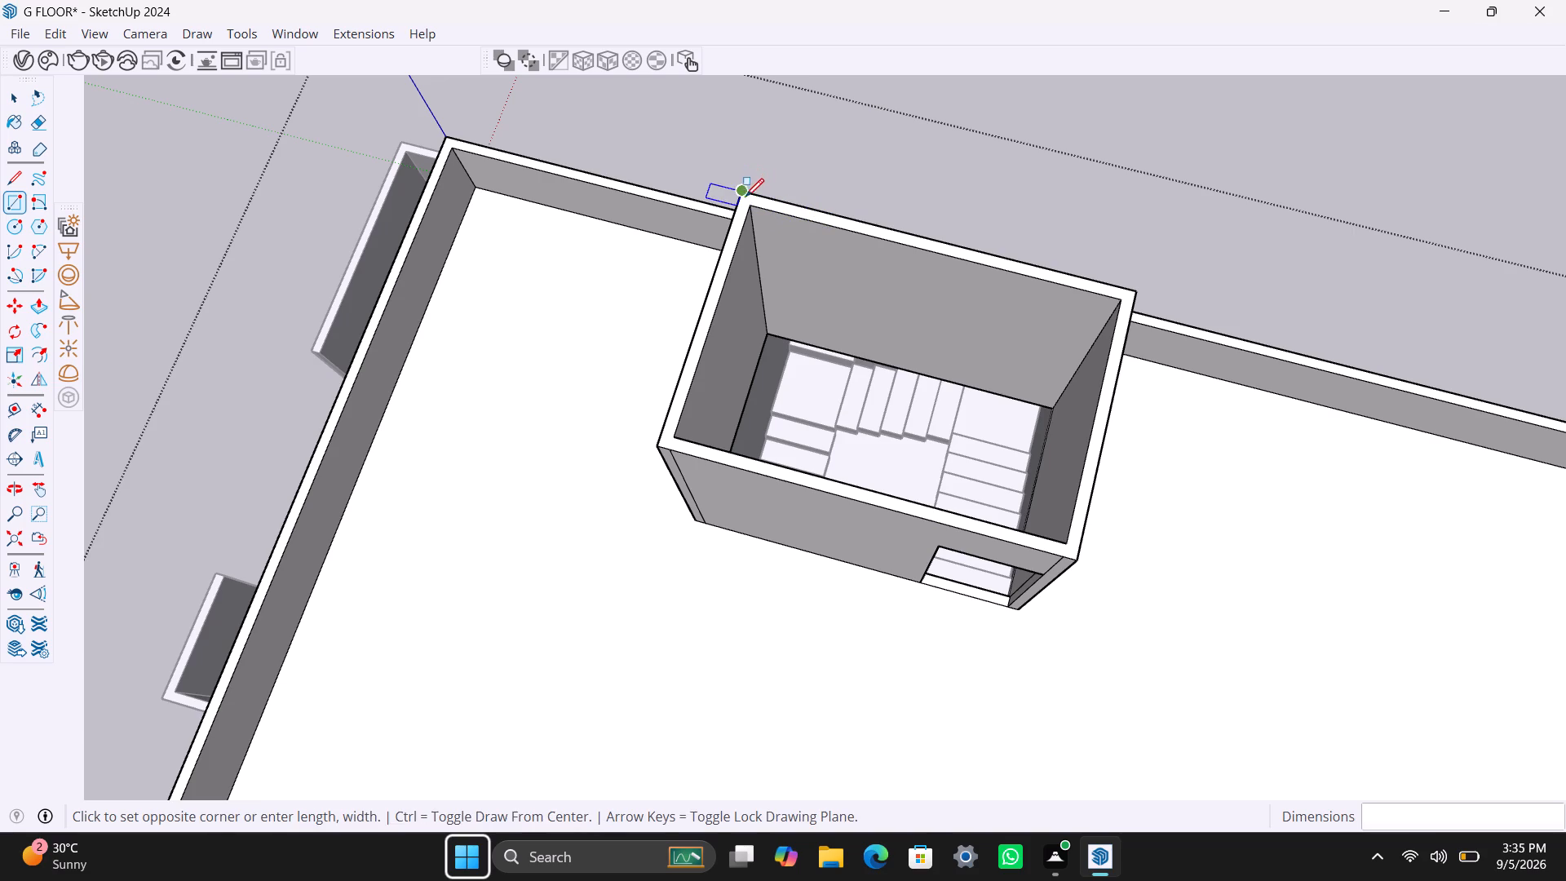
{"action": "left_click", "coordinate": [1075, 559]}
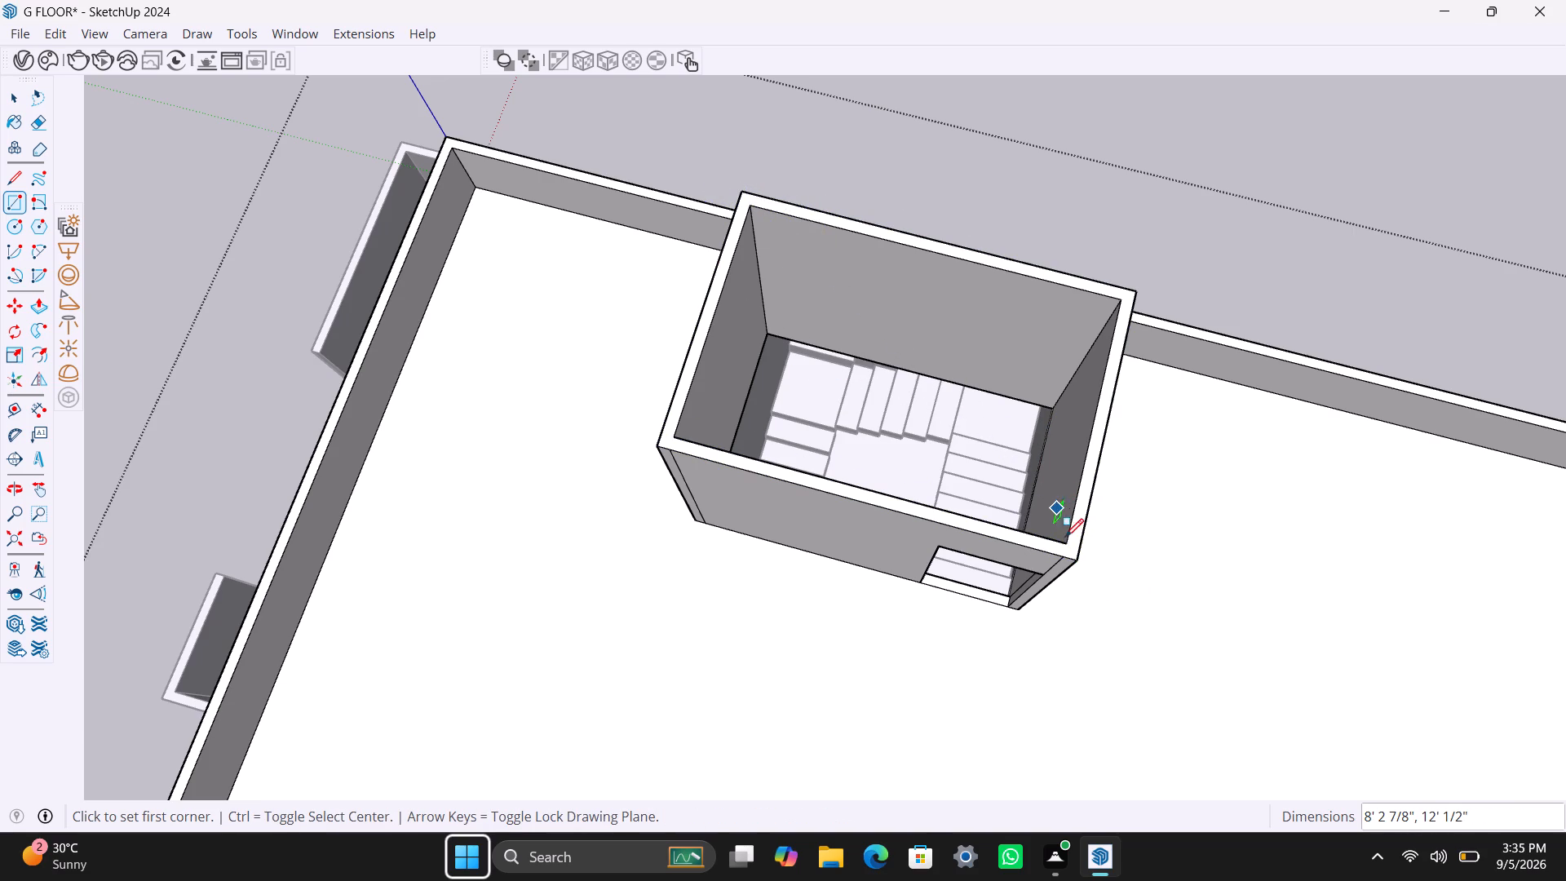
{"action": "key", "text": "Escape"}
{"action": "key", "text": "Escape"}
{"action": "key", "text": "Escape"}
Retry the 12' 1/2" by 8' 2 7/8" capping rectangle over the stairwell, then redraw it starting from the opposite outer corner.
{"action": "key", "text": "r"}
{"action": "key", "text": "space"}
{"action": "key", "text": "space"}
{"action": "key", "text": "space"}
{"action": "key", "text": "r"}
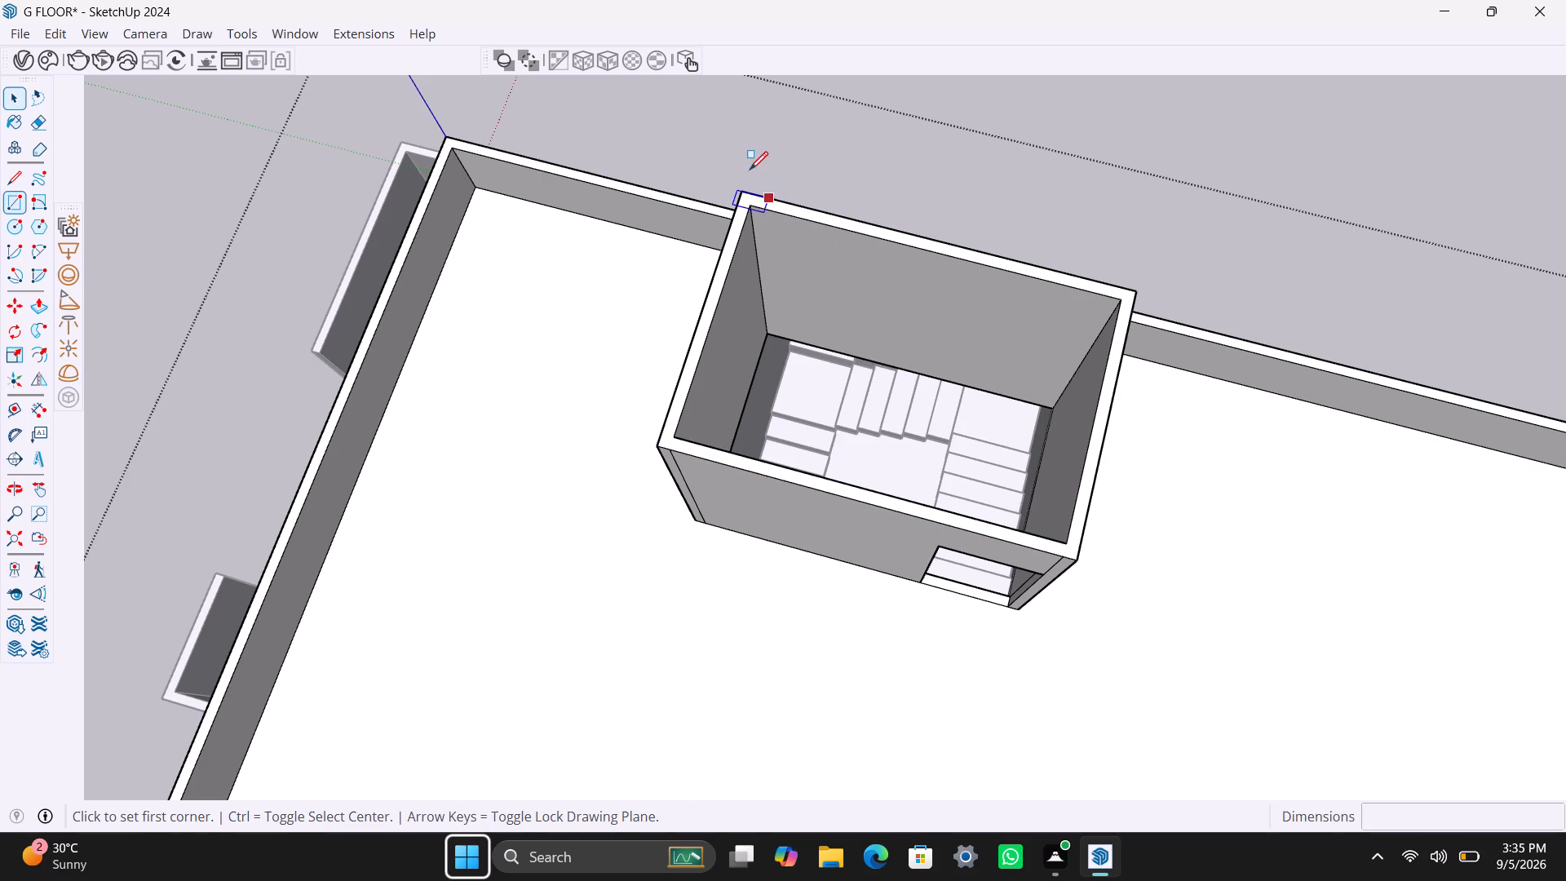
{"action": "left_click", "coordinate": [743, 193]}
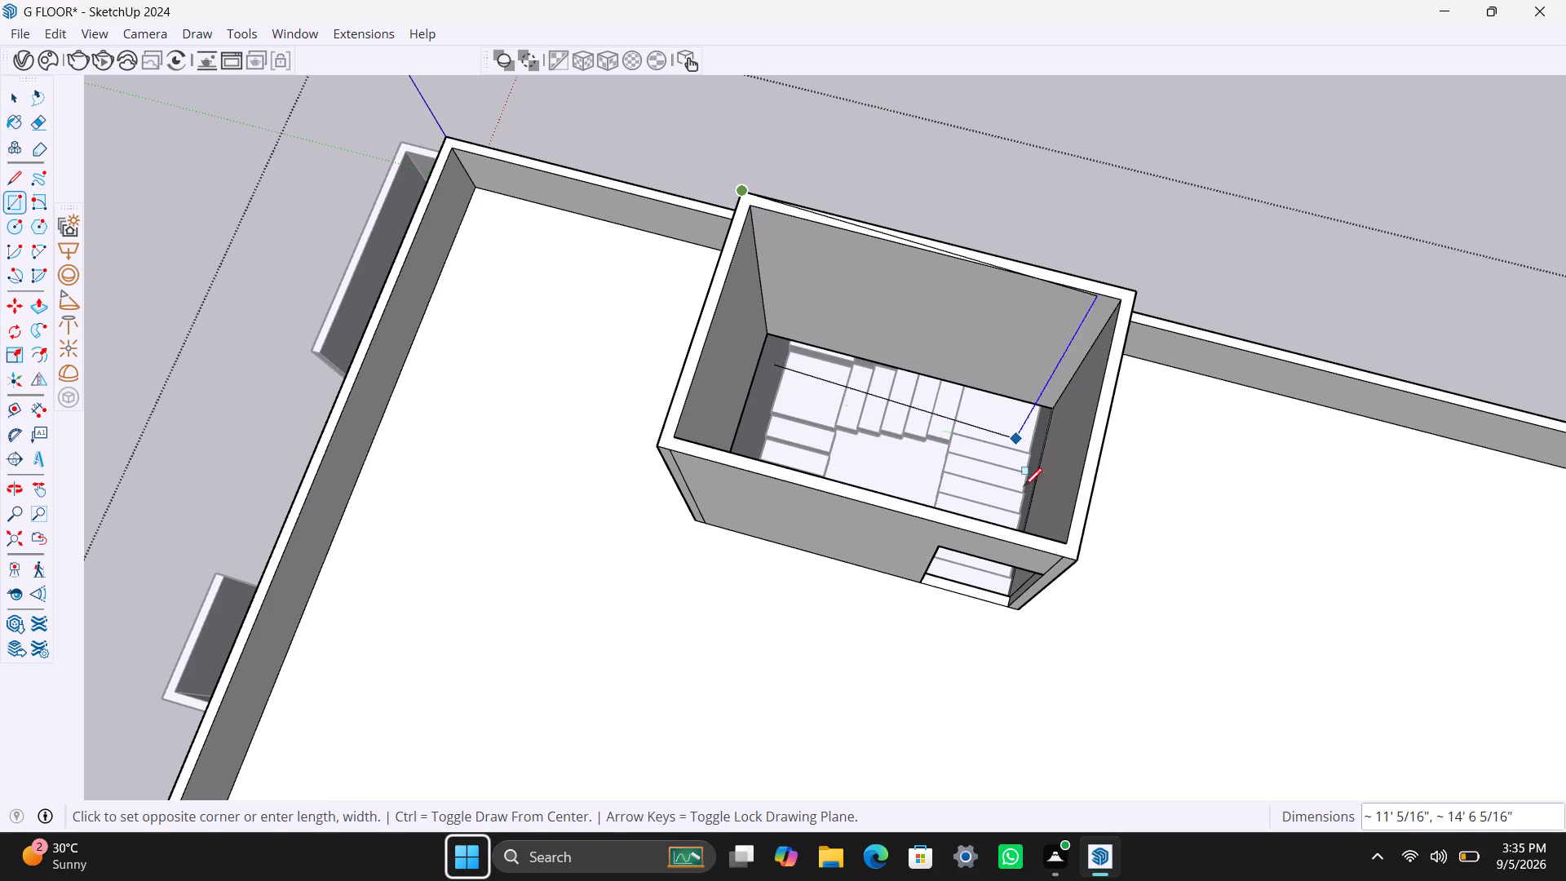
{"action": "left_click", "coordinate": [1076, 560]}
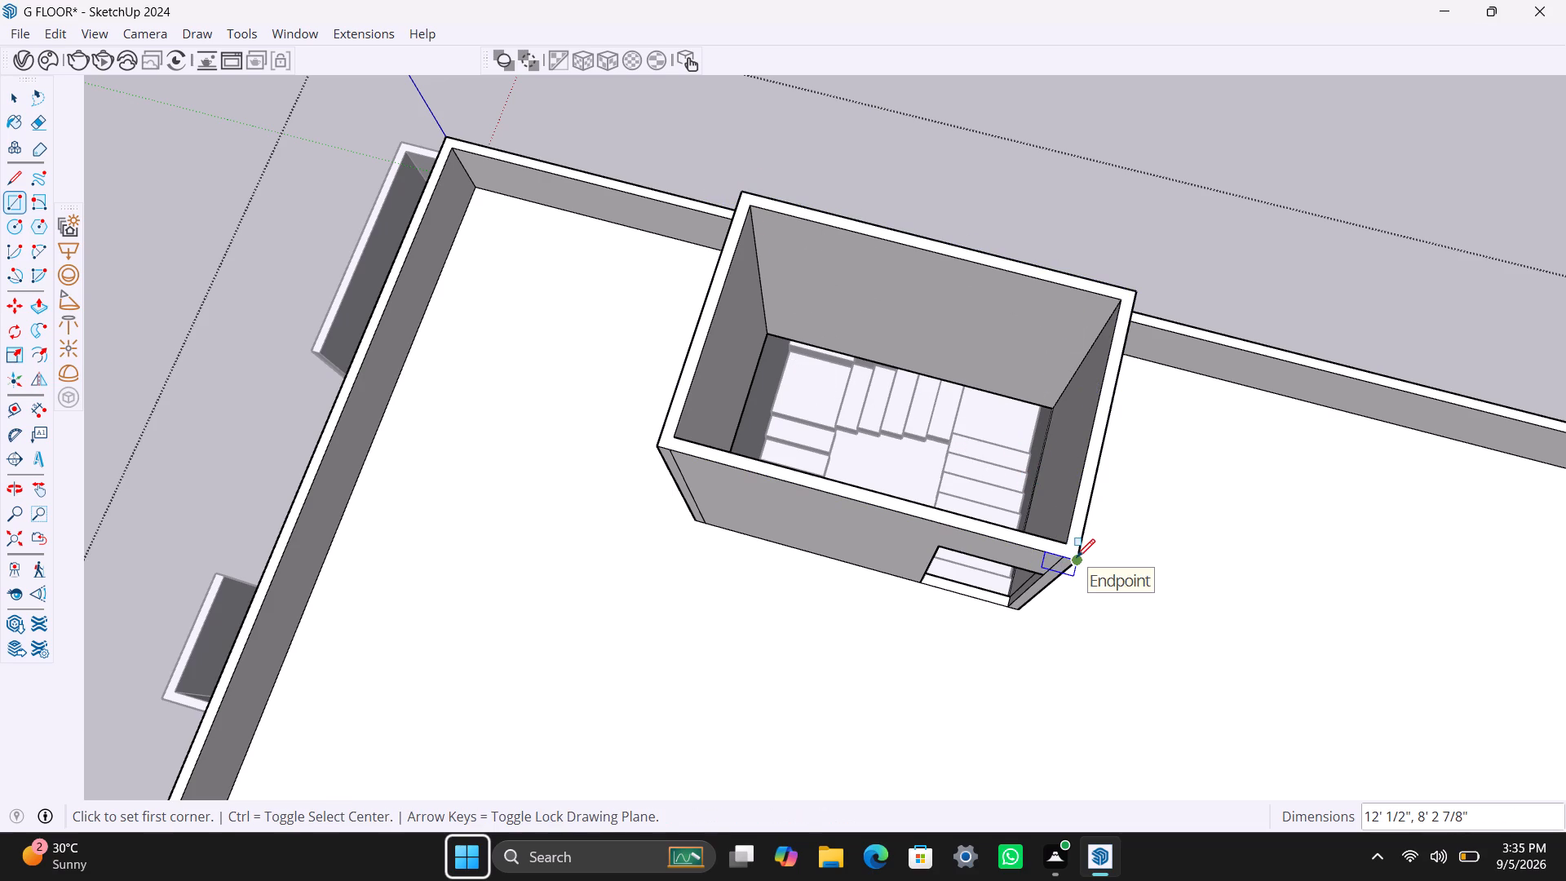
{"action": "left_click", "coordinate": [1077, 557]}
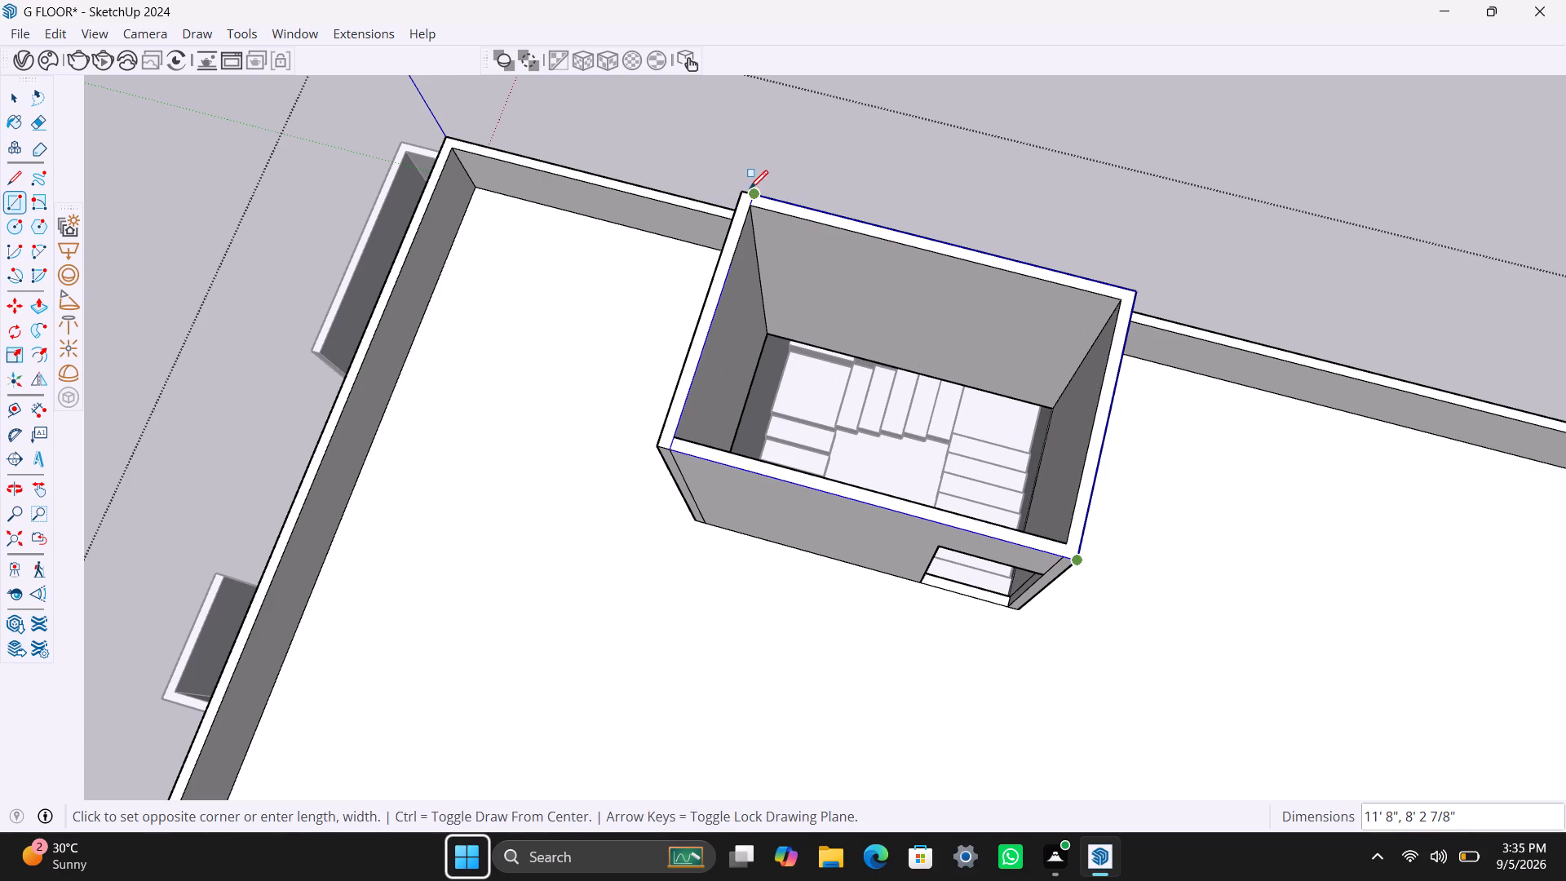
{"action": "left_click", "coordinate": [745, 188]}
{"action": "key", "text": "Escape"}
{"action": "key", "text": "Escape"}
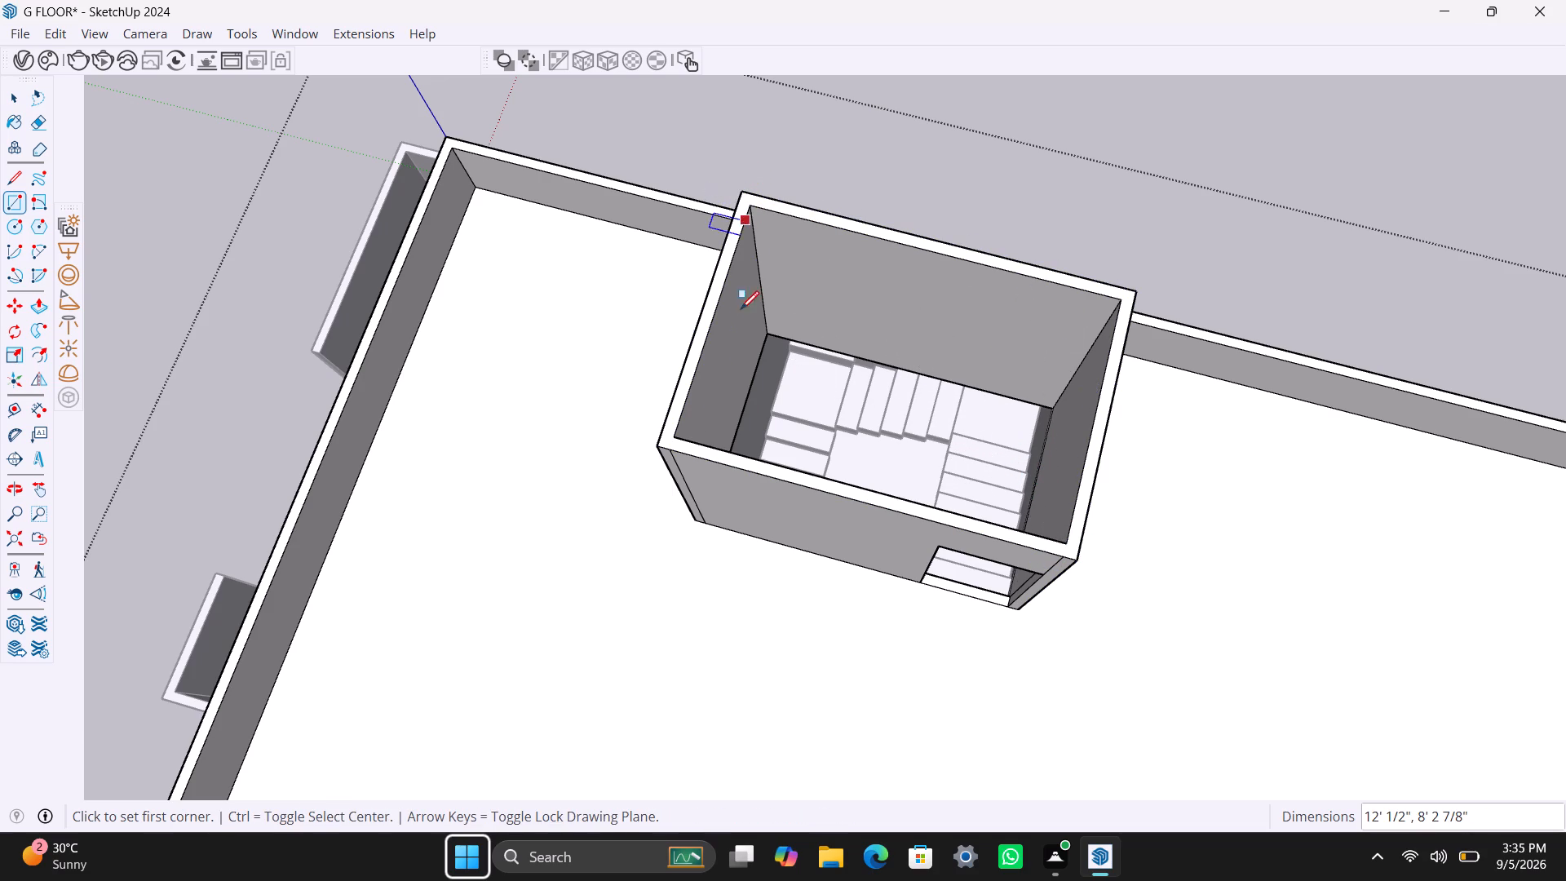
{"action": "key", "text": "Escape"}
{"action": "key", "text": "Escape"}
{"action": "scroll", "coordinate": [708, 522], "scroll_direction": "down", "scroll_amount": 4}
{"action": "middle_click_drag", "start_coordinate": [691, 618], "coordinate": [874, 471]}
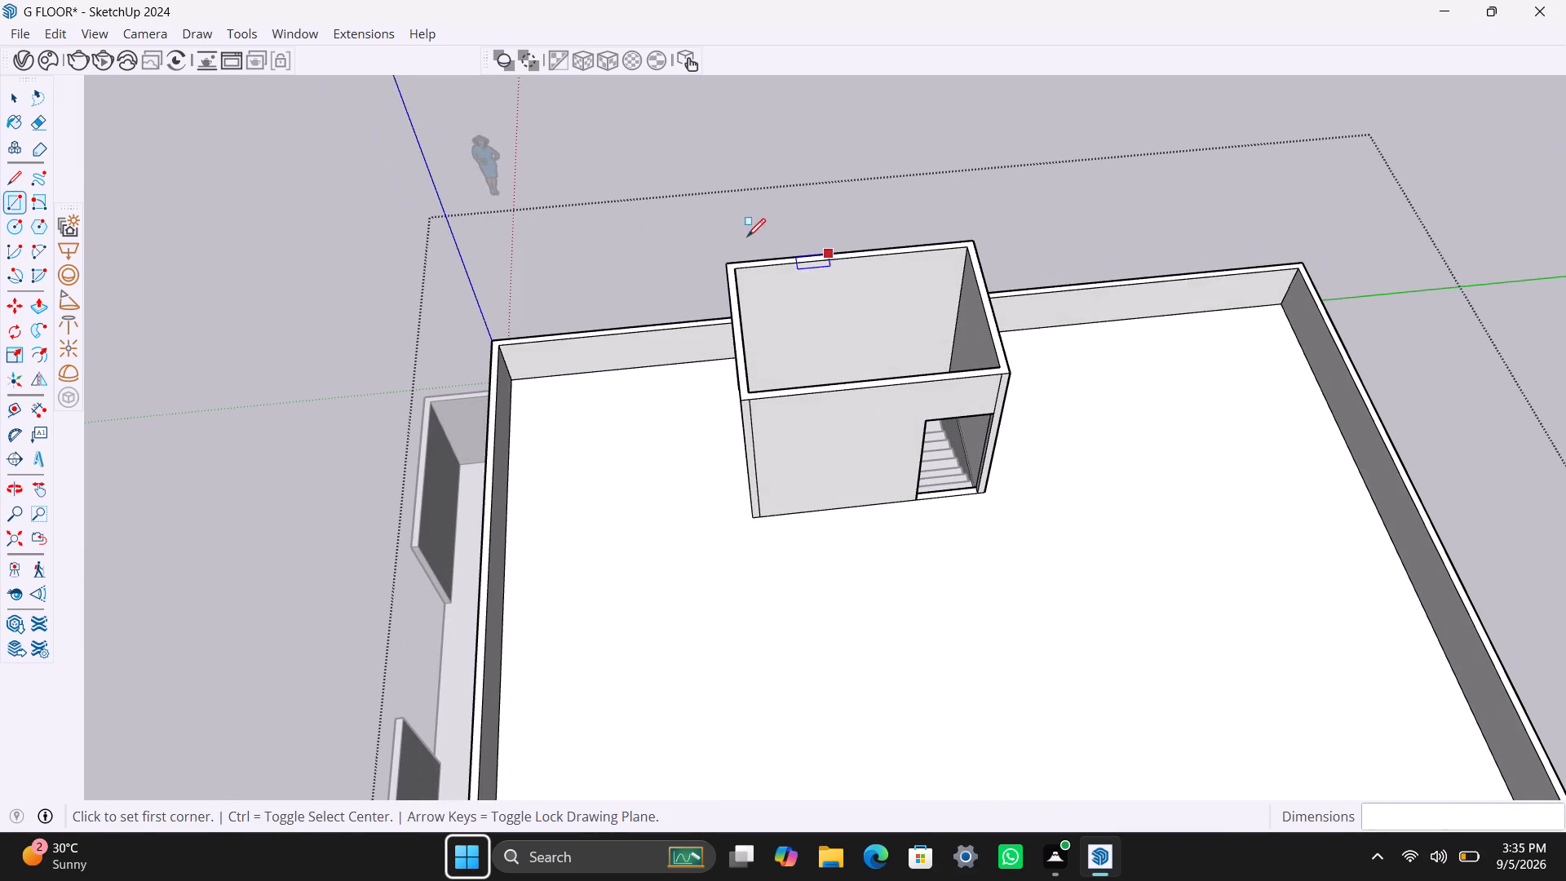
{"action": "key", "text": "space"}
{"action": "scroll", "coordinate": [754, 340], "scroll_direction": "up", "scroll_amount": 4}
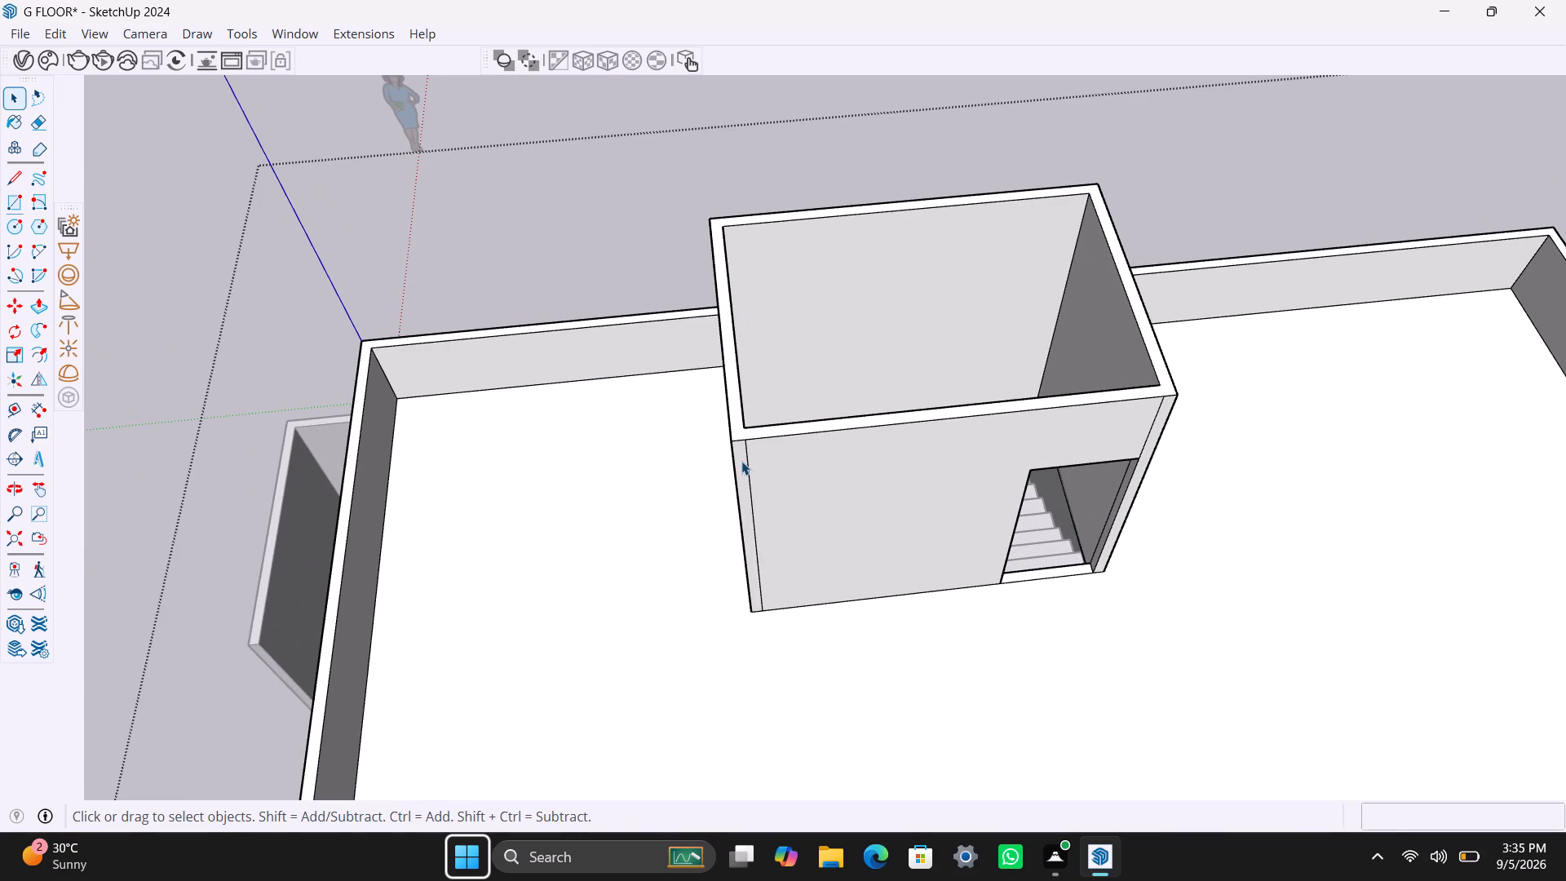
Close the group being edited and save the model.
{"action": "key", "text": "Escape"}
{"action": "key", "text": "Escape"}
{"action": "key", "text": "ctrl+s"}
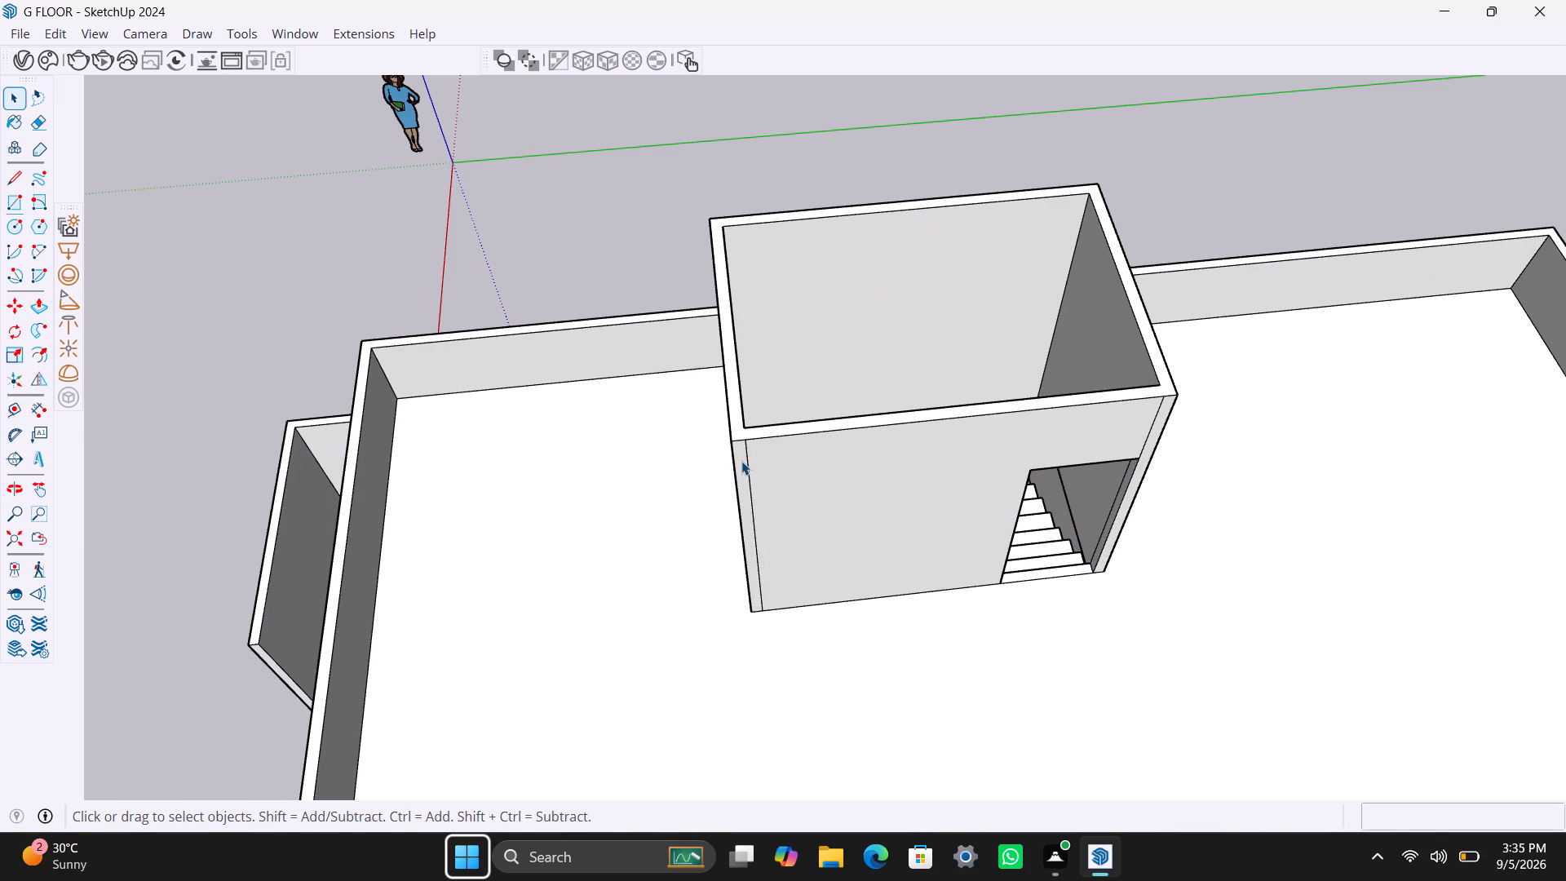
Draw a rectangle between the stairwell's diagonally opposite inner top corners and make the face and its edges a group.
{"action": "key", "text": "r"}
{"action": "left_click", "coordinate": [723, 224]}
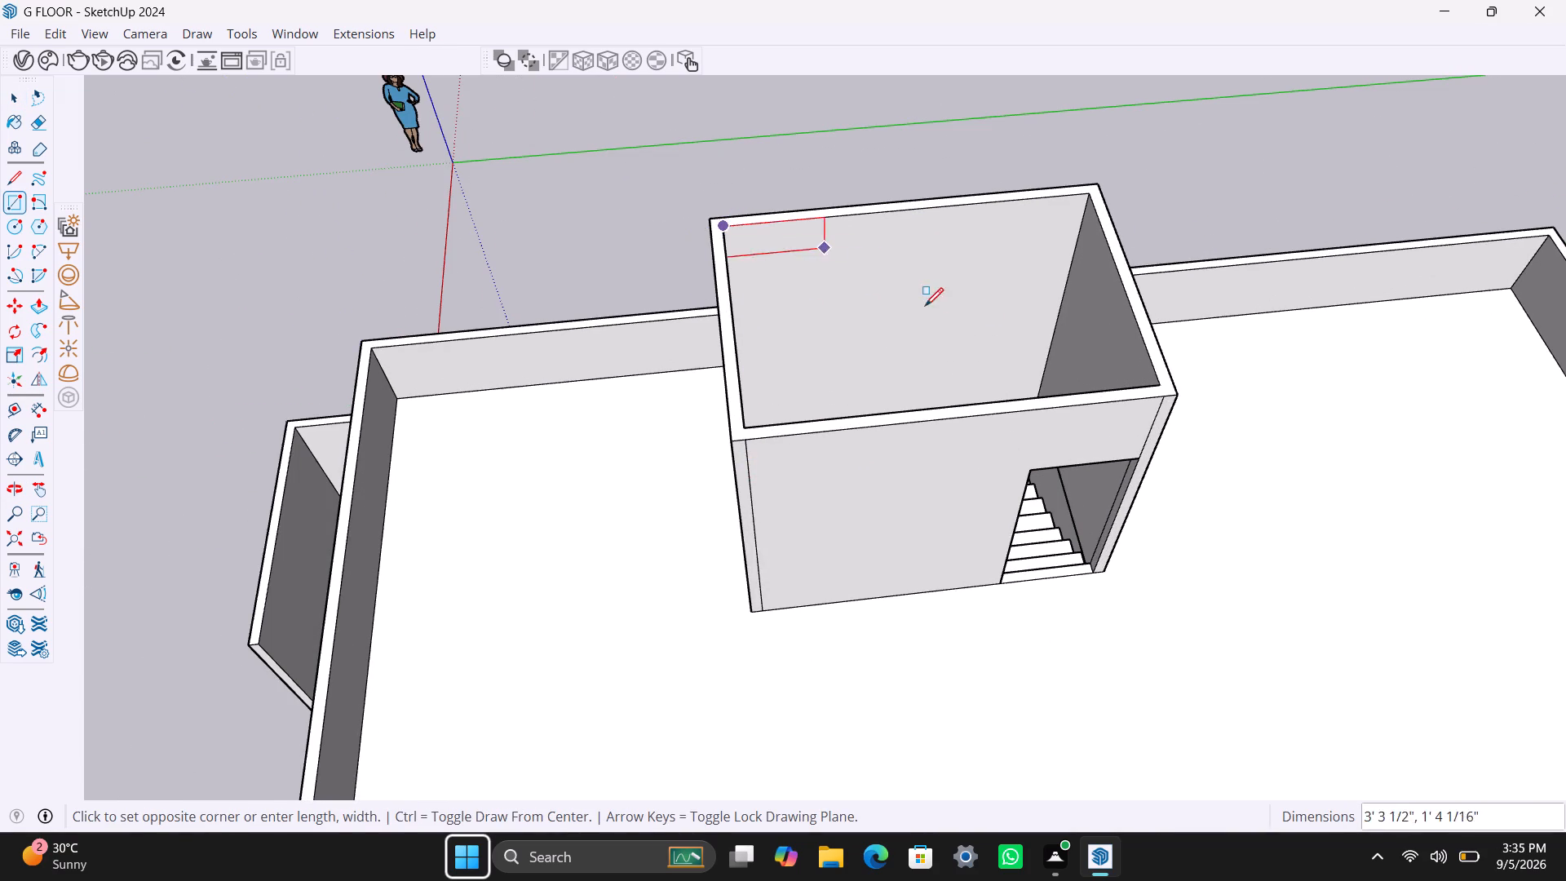
{"action": "left_click", "coordinate": [1150, 385]}
{"action": "key", "text": "space"}
{"action": "double_click", "coordinate": [1062, 378]}
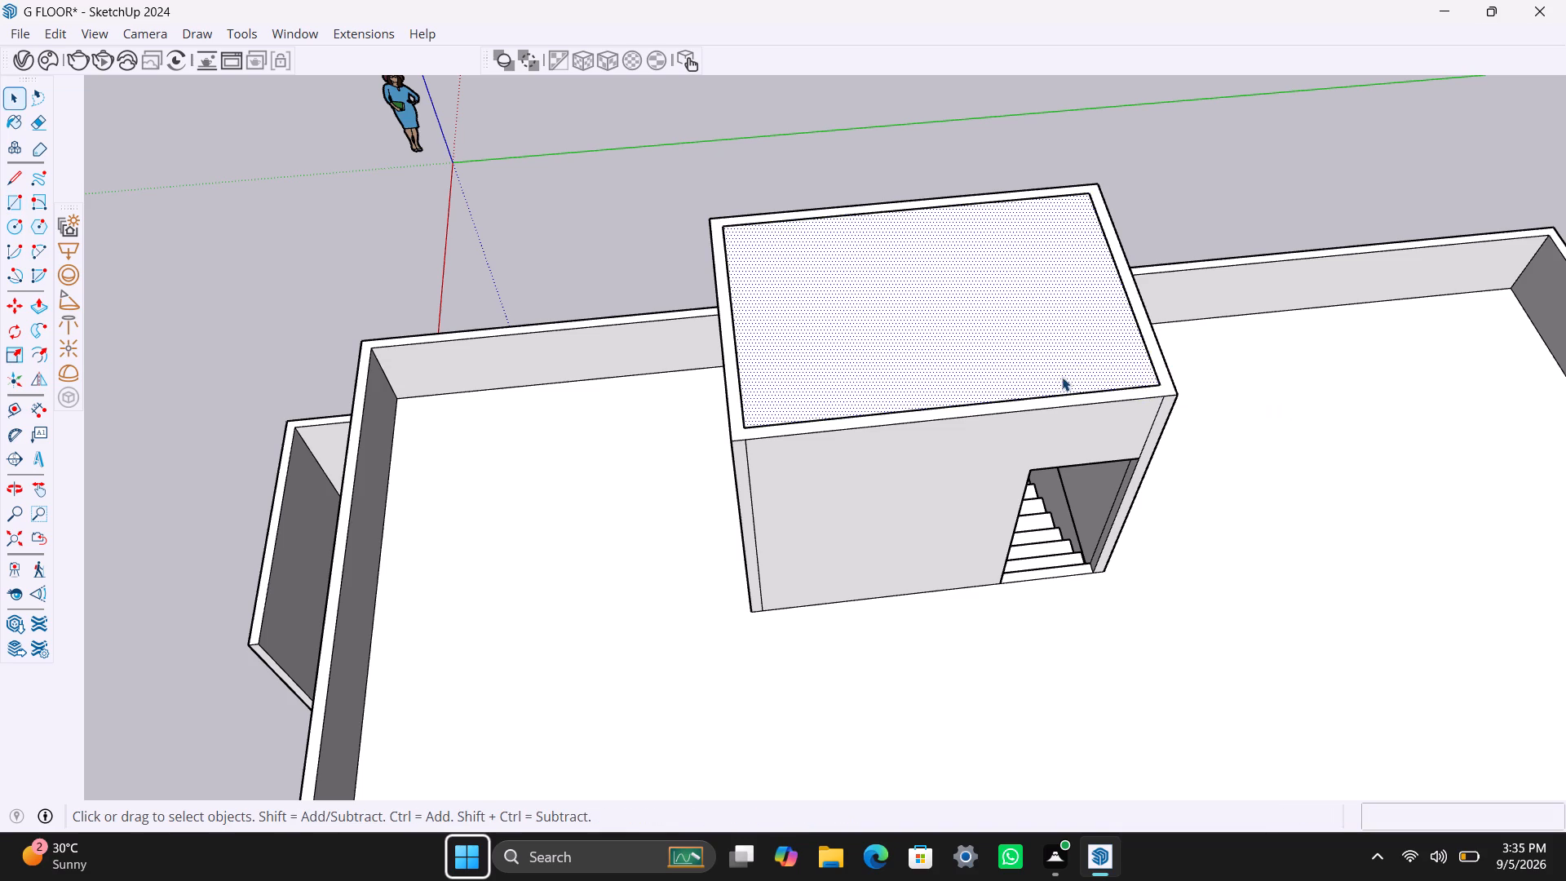
{"action": "right_click", "coordinate": [1065, 374]}
{"action": "left_click", "coordinate": [1166, 567]}
Inside the new group, Push/Pull the stairwell's cap face up 6" to form a roof slab.
{"action": "triple_click", "coordinate": [1033, 374]}
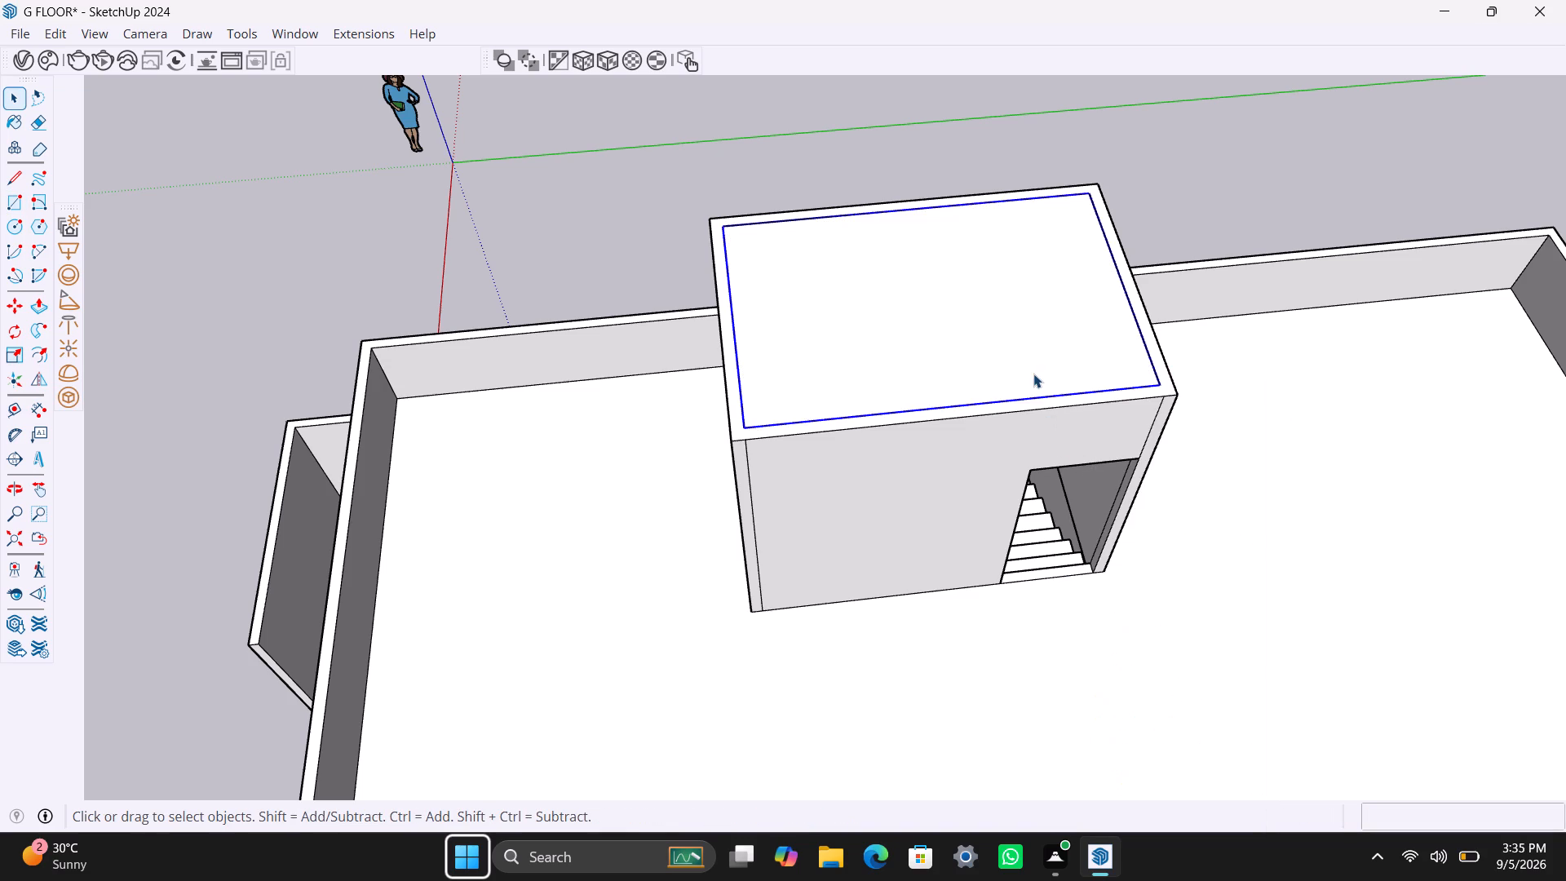
{"action": "key", "text": "p"}
{"action": "left_click", "coordinate": [1037, 372]}
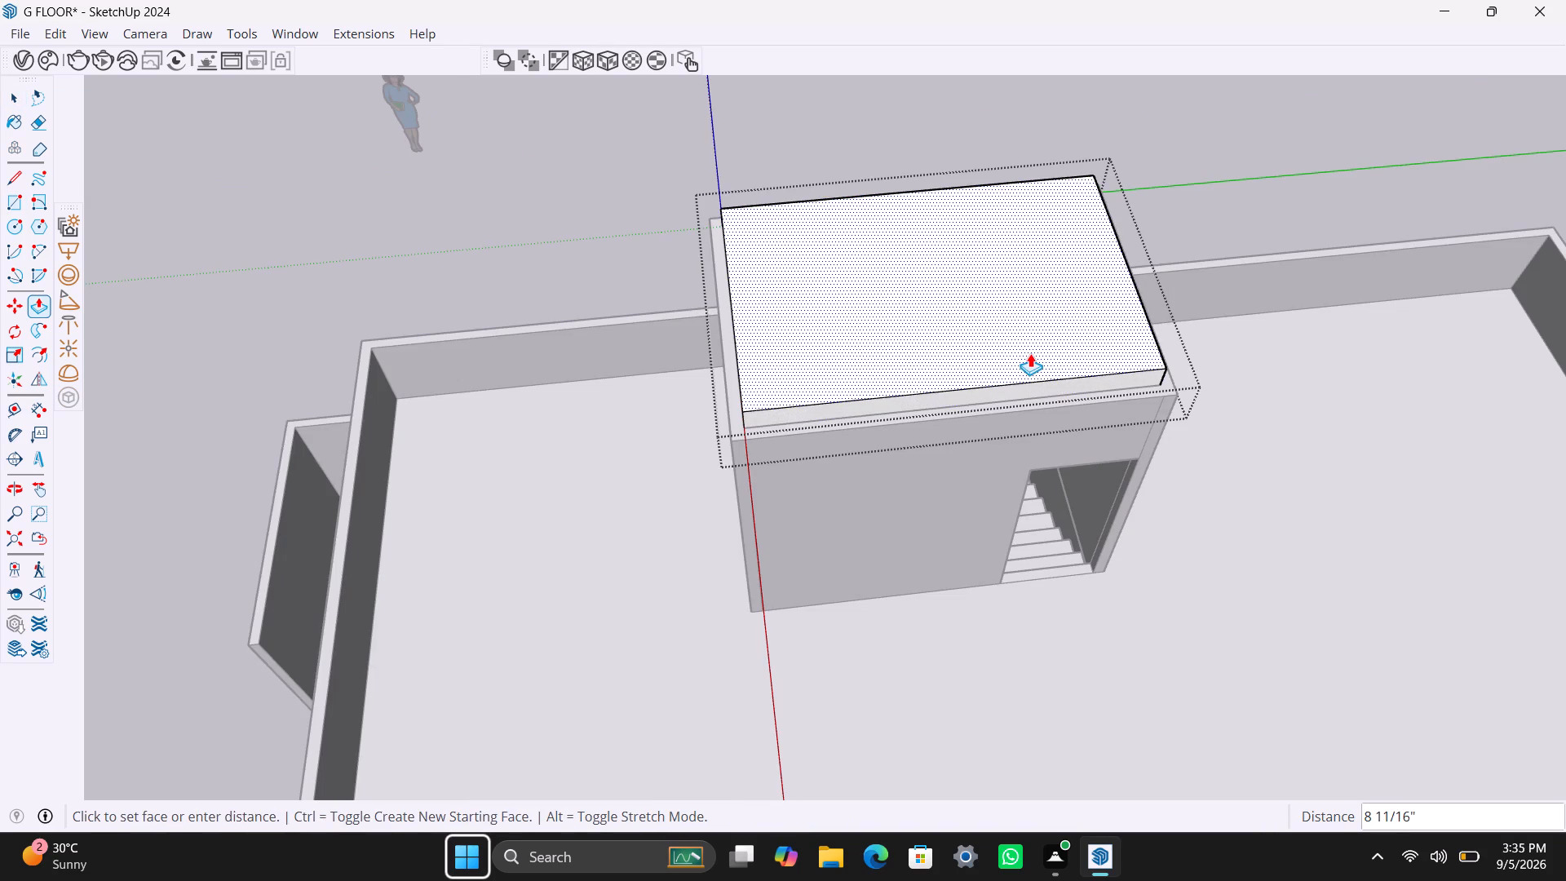
{"action": "type", "text": "6\""}
{"action": "key", "text": "Return"}
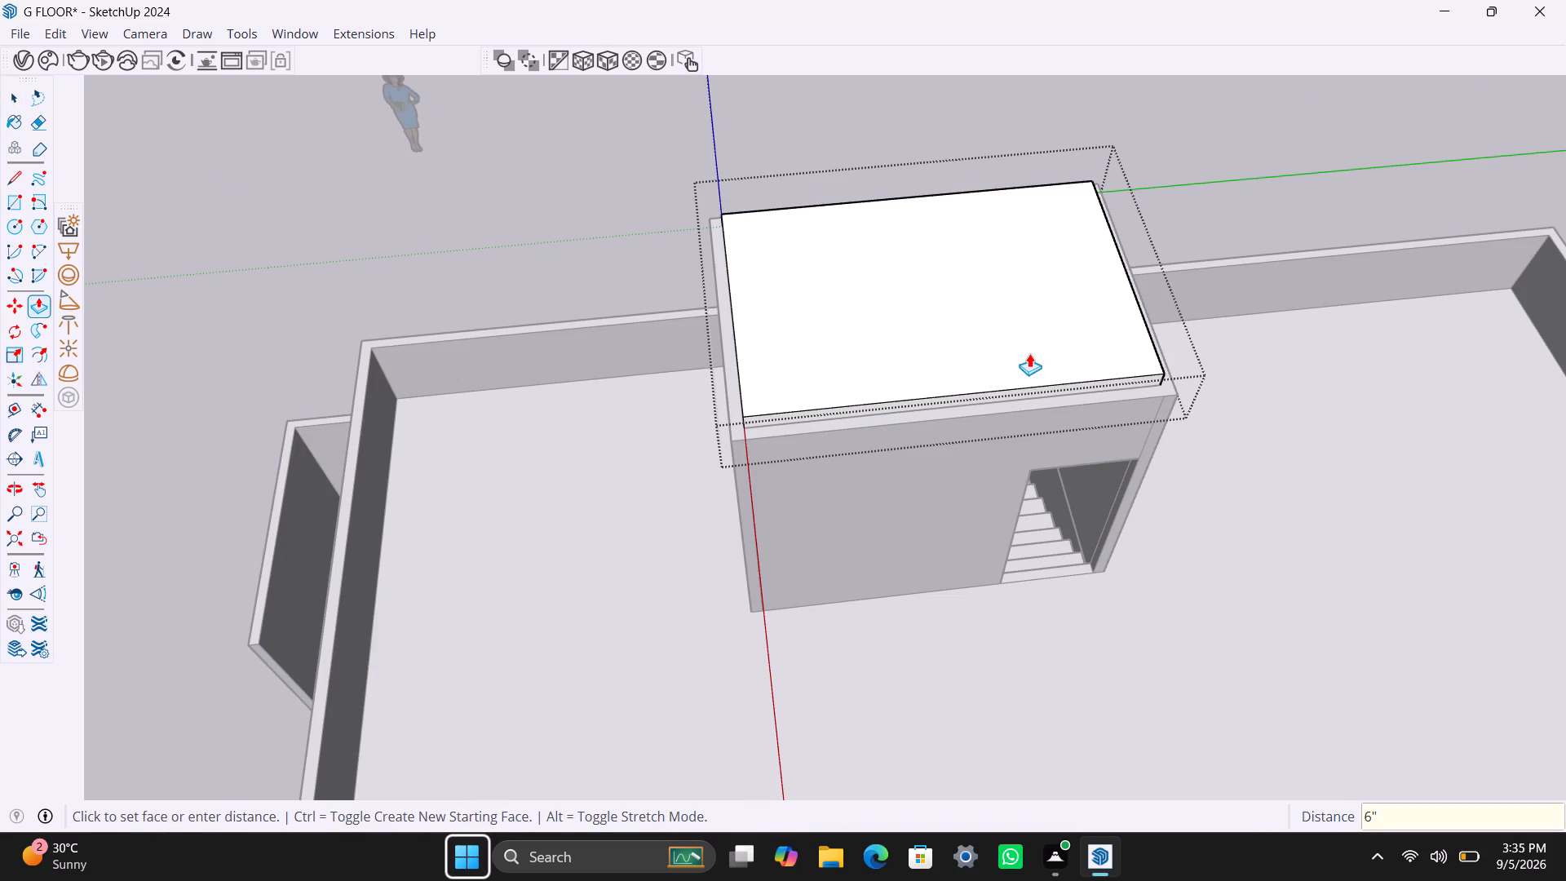
{"action": "key", "text": "space"}
Push/Pull the slab's edge above the doorway wall out 4 1/2" to the wall's outer face, plus a 1' overhang.
{"action": "scroll", "coordinate": [1015, 410], "scroll_direction": "up", "scroll_amount": 7}
{"action": "left_click", "coordinate": [1059, 387]}
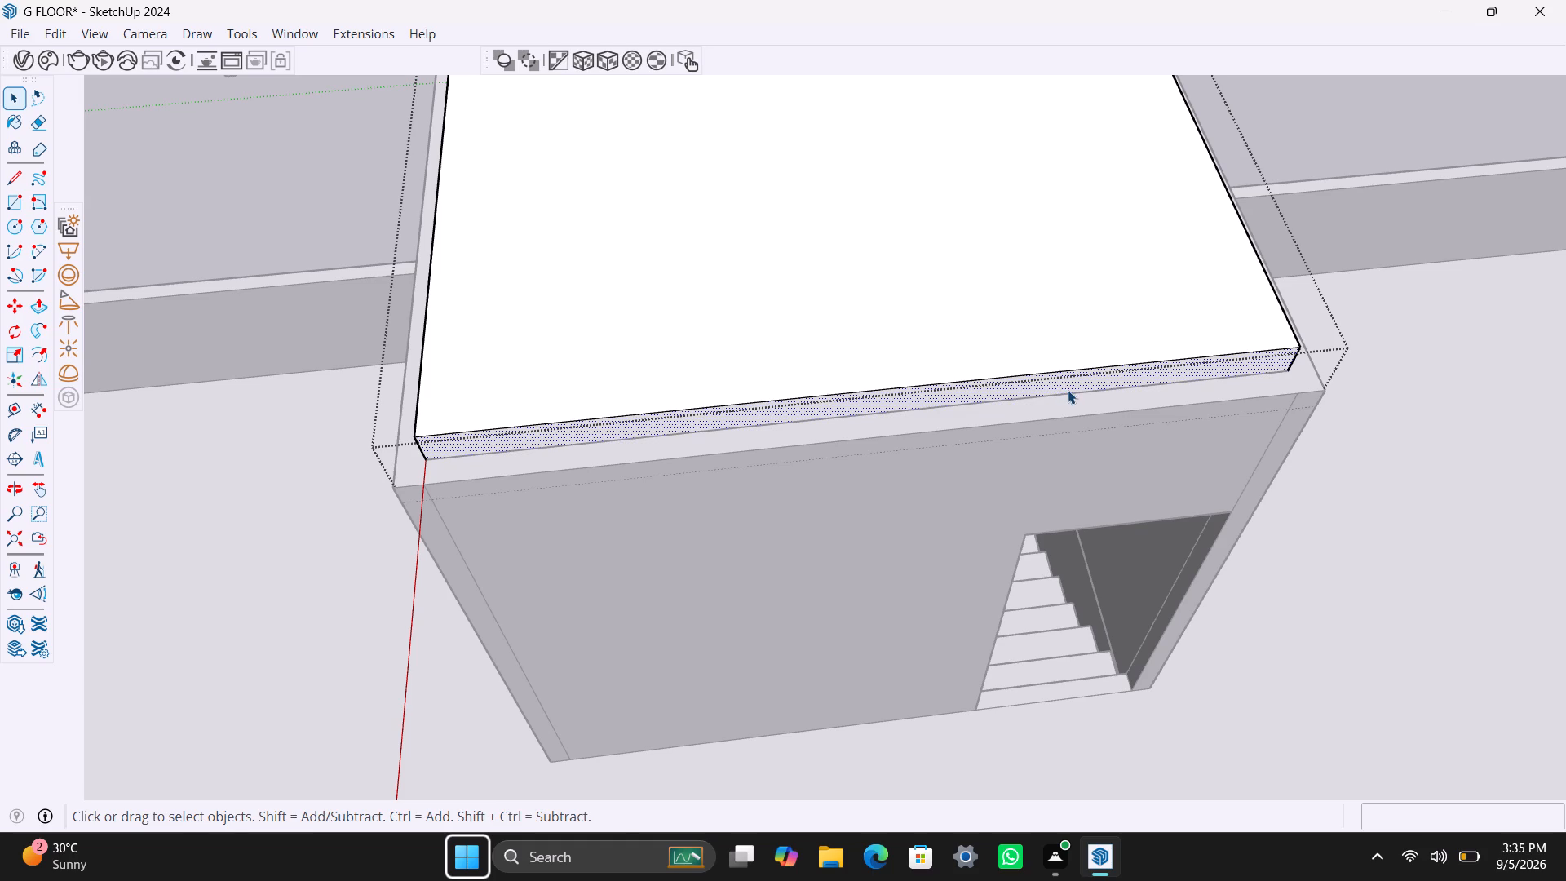
{"action": "key", "text": "p"}
{"action": "left_click", "coordinate": [1063, 387]}
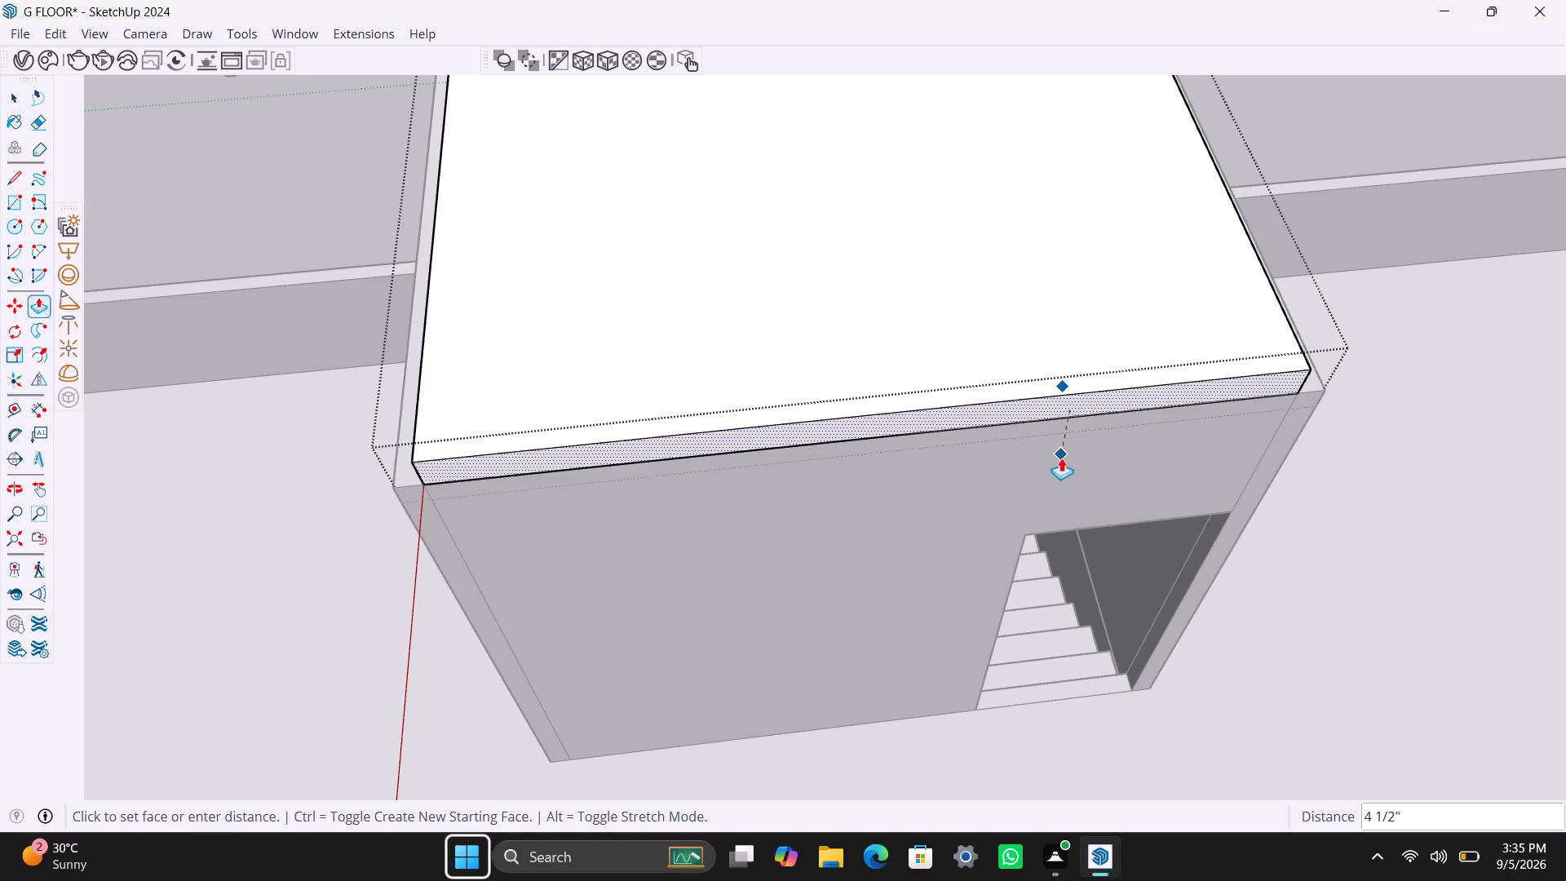
{"action": "left_click", "coordinate": [1065, 480]}
{"action": "left_click", "coordinate": [1051, 400]}
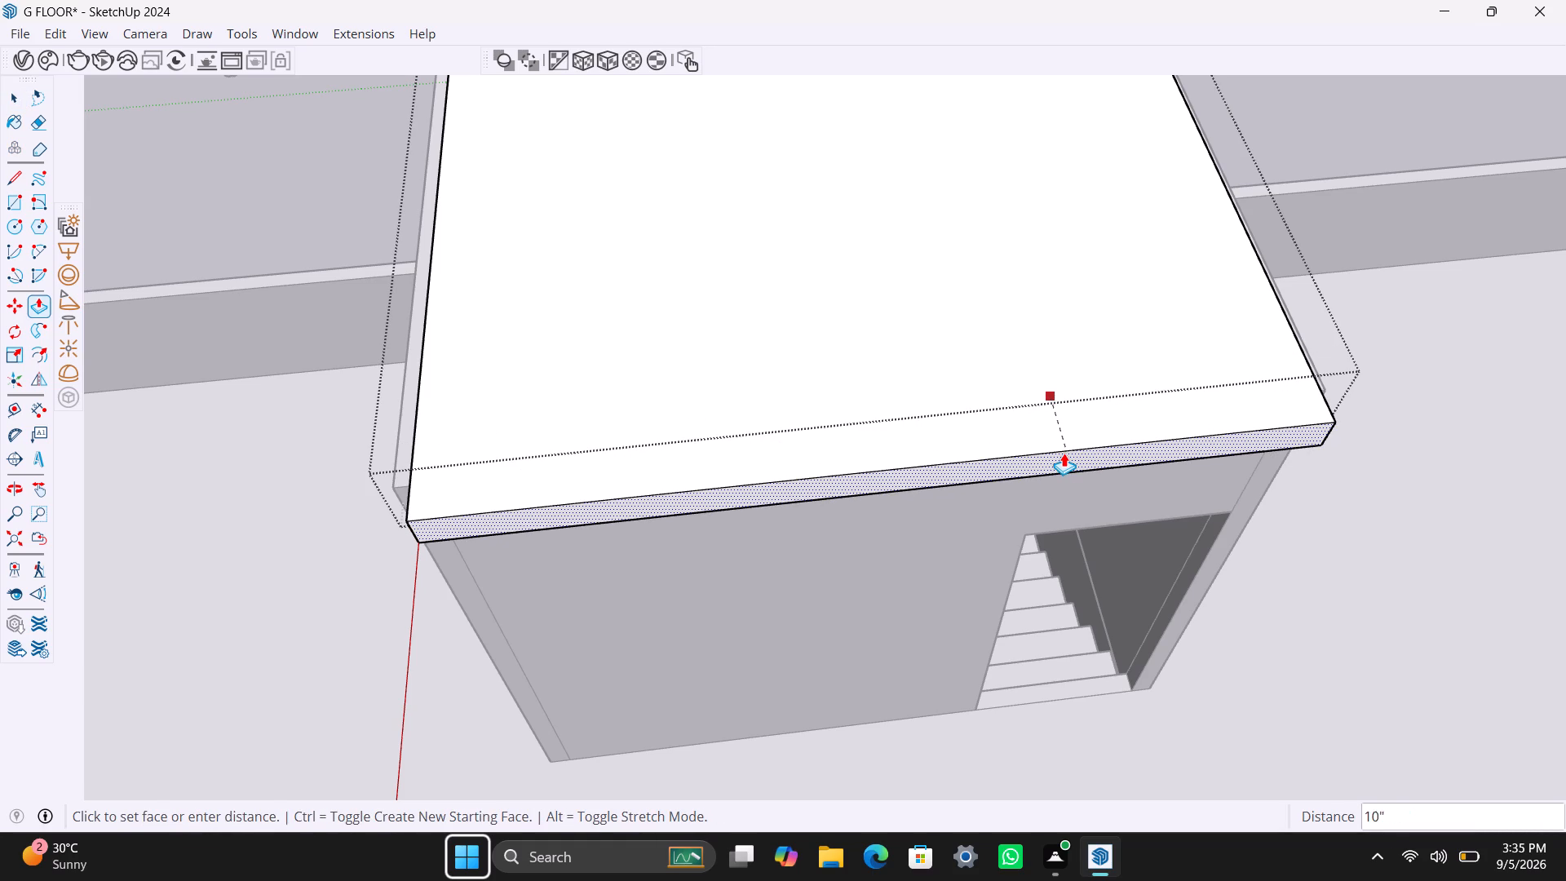
{"action": "type", "text": "1'"}
{"action": "key", "text": "Return"}
{"action": "key", "text": "space"}
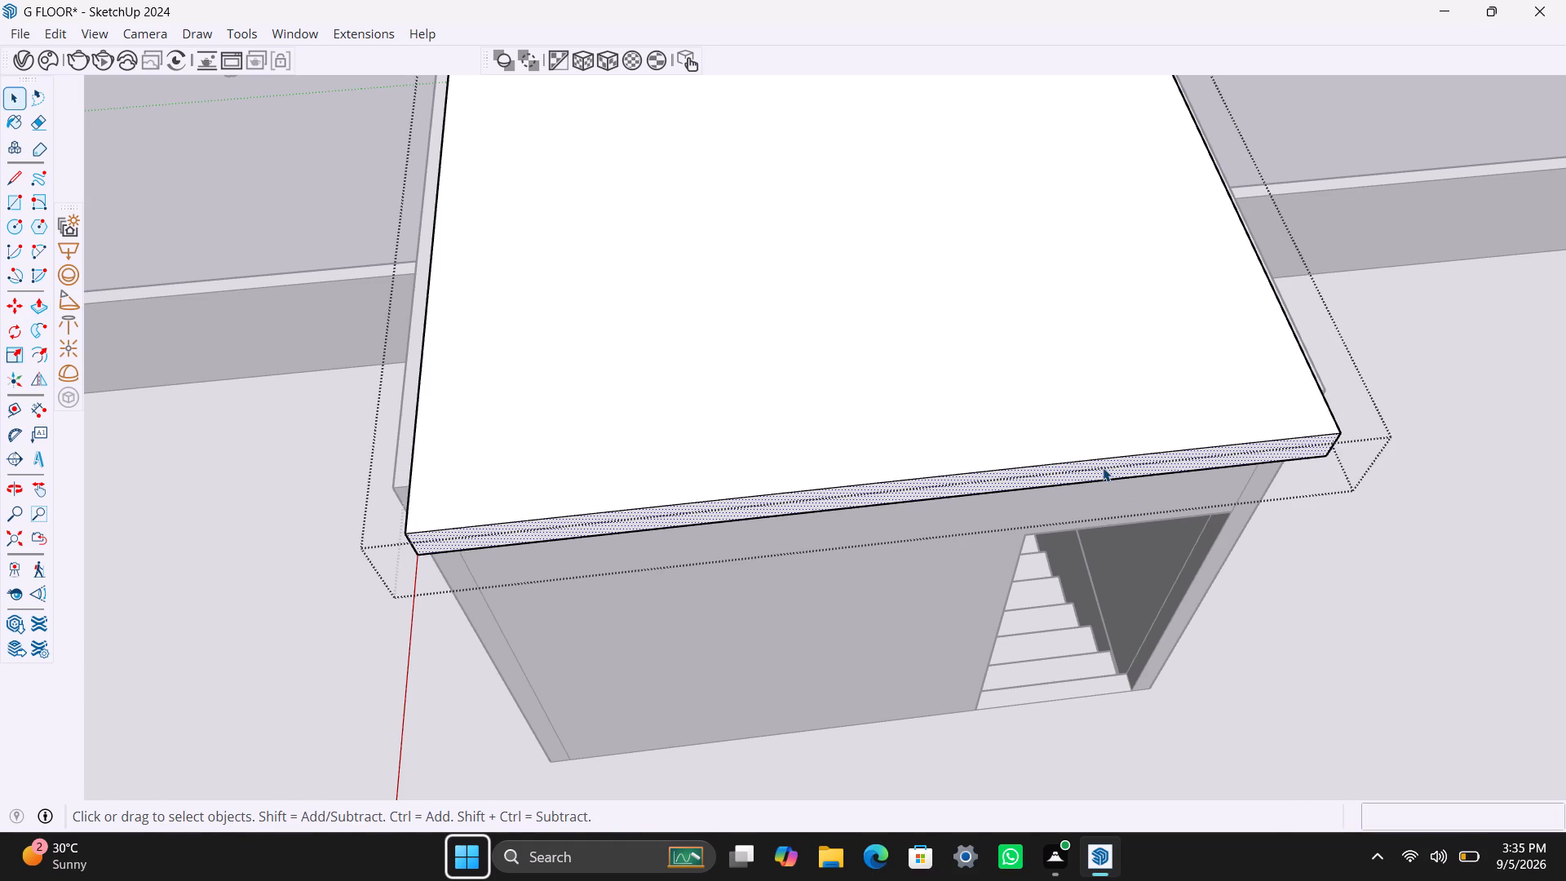
Push/Pull the slab's end edge nearest the doorway out 4 1/2" to the wall's outer face, plus a 1' overhang.
{"action": "scroll", "coordinate": [1103, 467], "scroll_direction": "up", "scroll_amount": 1}
{"action": "scroll", "coordinate": [1156, 506], "scroll_direction": "down", "scroll_amount": 2}
{"action": "middle_click_drag", "start_coordinate": [1276, 517], "coordinate": [727, 522]}
{"action": "scroll", "coordinate": [396, 348], "scroll_direction": "up", "scroll_amount": 2}
{"action": "left_click", "coordinate": [395, 329]}
{"action": "key", "text": "p"}
{"action": "left_click", "coordinate": [393, 326]}
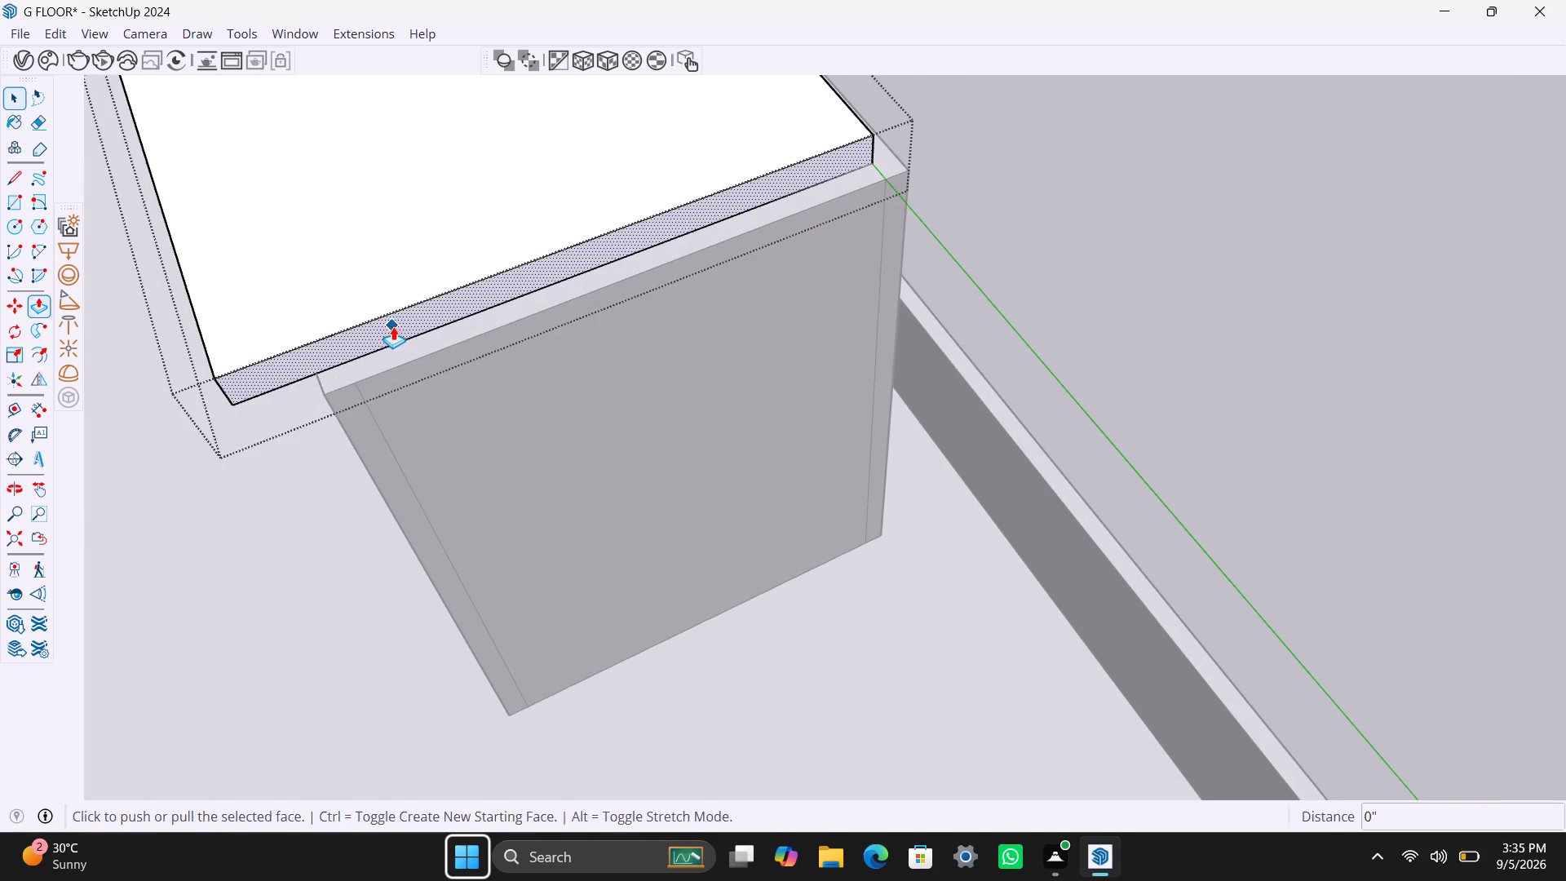
{"action": "left_click", "coordinate": [468, 445]}
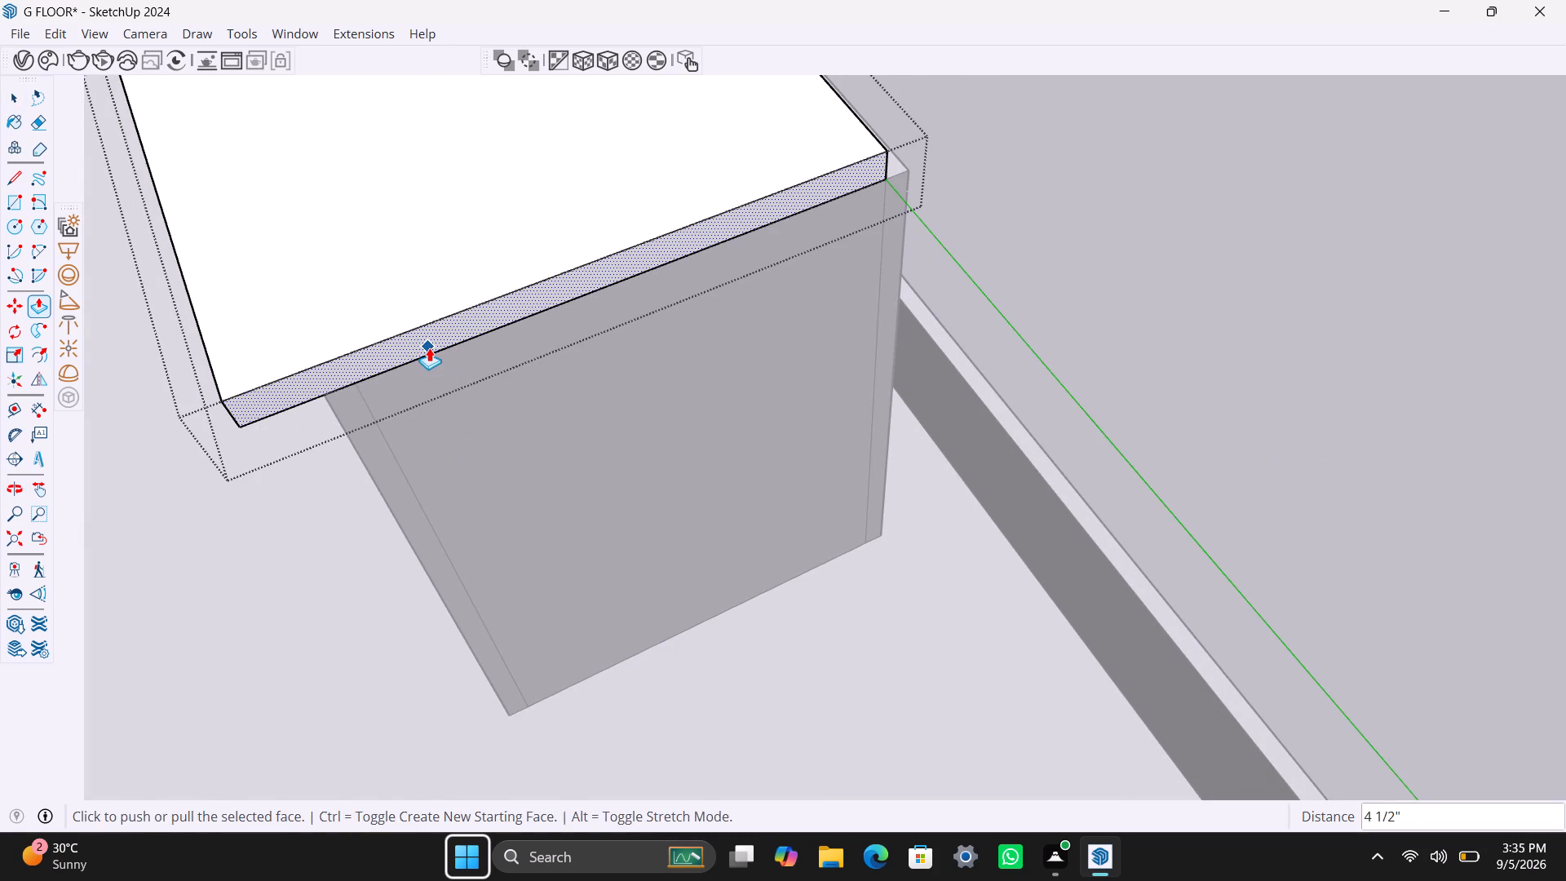
{"action": "left_click", "coordinate": [429, 348]}
{"action": "type", "text": "1'"}
{"action": "key", "text": "Return"}
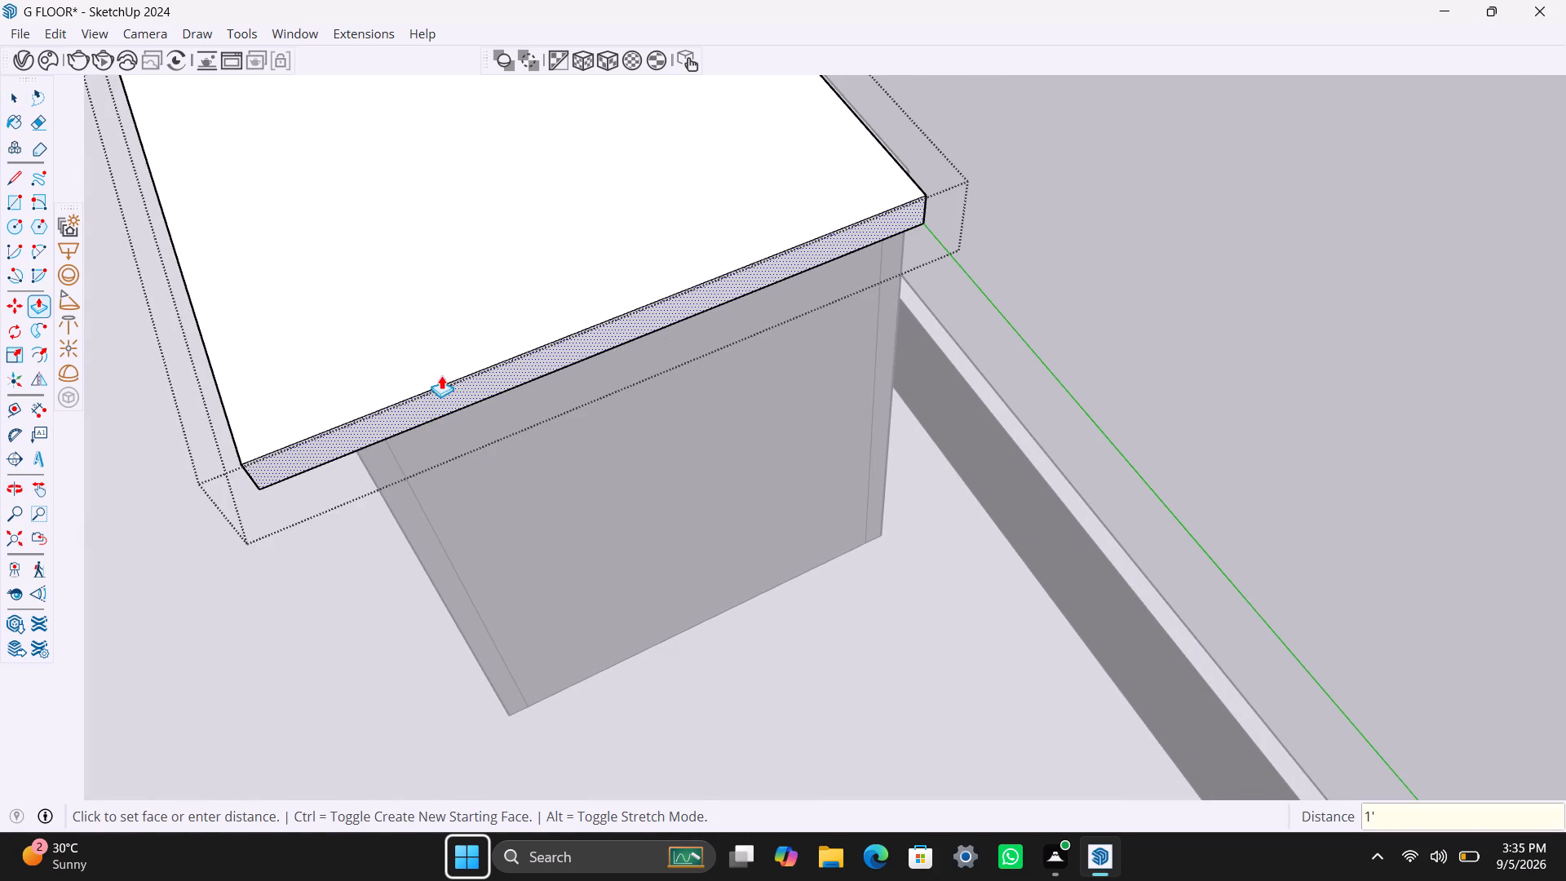
{"action": "key", "text": "space"}
Push/Pull the slab's long edge opposite the doorway out about 2' 8" towards the roof parapet.
{"action": "scroll", "coordinate": [601, 489], "scroll_direction": "down", "scroll_amount": 10}
{"action": "middle_click_drag", "start_coordinate": [760, 512], "coordinate": [201, 519]}
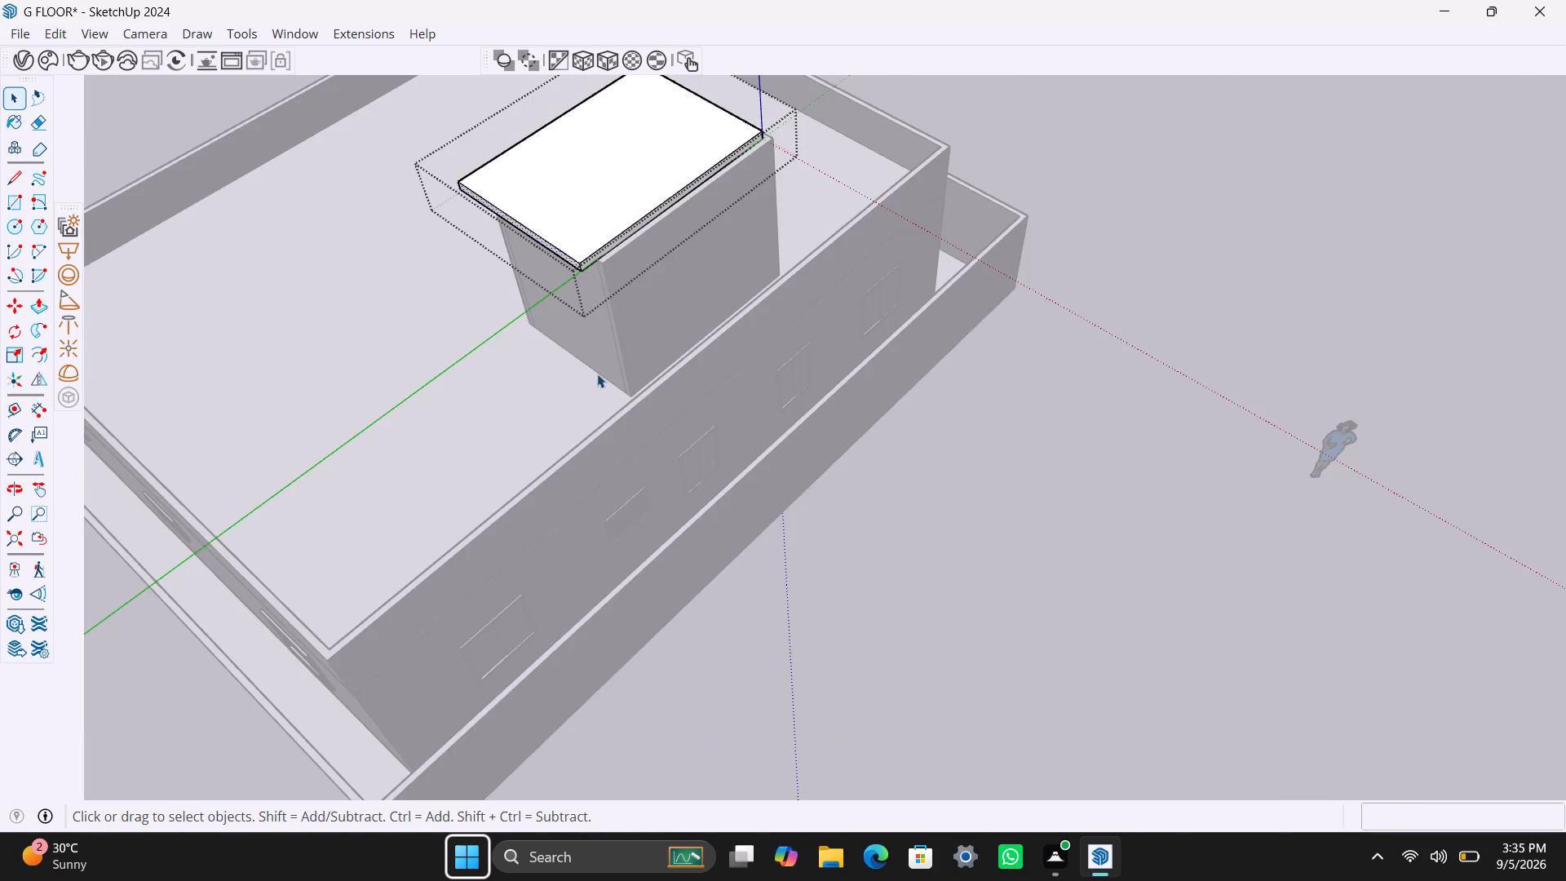
{"action": "scroll", "coordinate": [681, 288], "scroll_direction": "up", "scroll_amount": 7}
{"action": "left_click", "coordinate": [580, 216]}
{"action": "scroll", "coordinate": [617, 370], "scroll_direction": "down", "scroll_amount": 2}
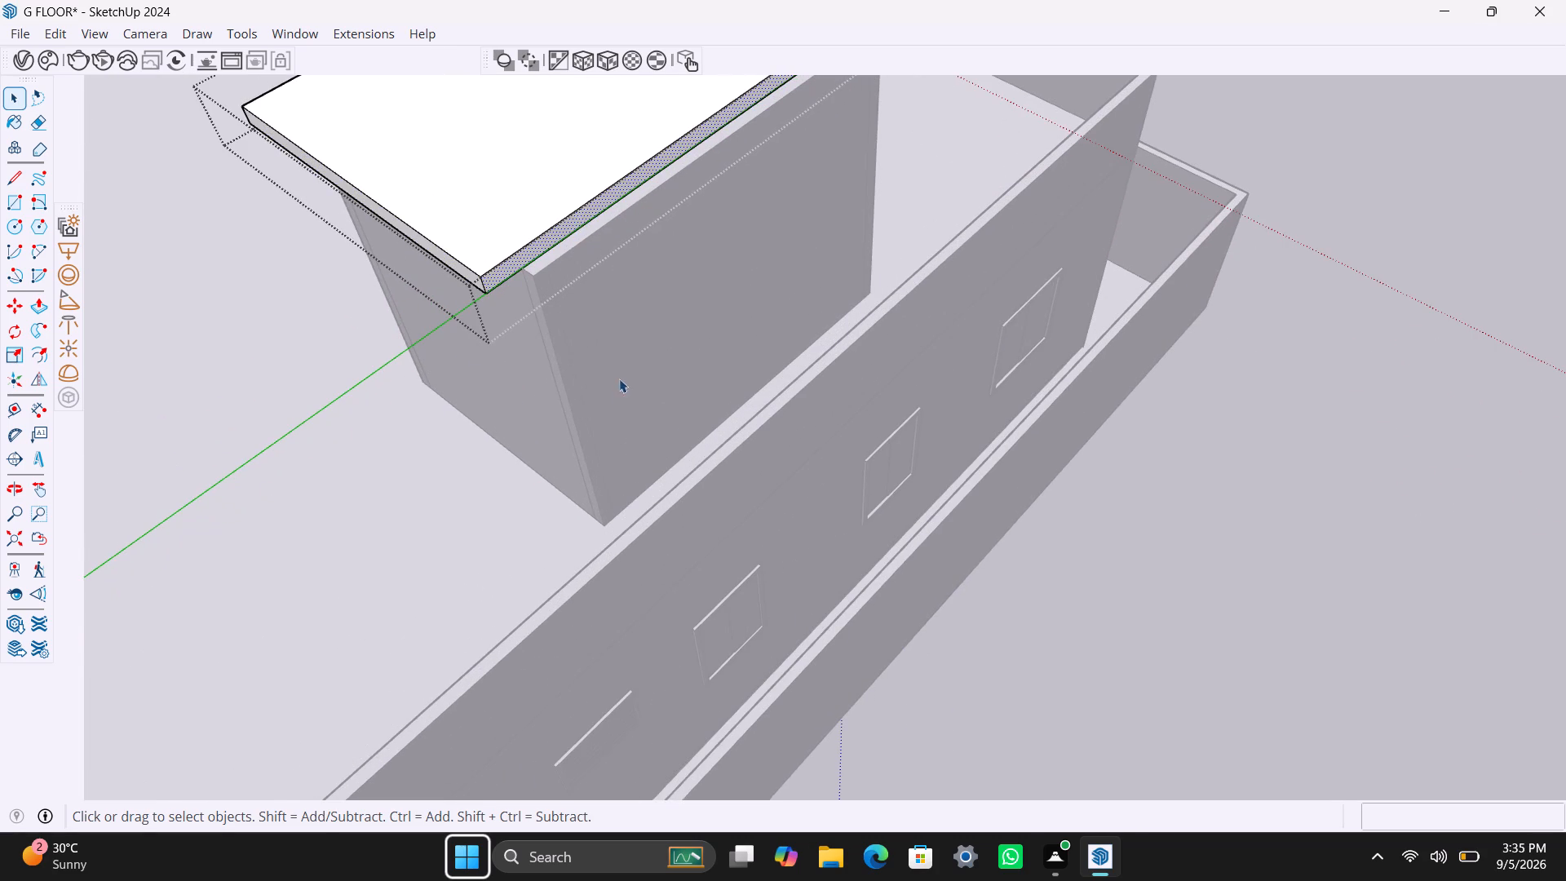
{"action": "scroll", "coordinate": [619, 379], "scroll_direction": "down", "scroll_amount": 2}
{"action": "middle_click_drag", "start_coordinate": [596, 440], "coordinate": [729, 583]}
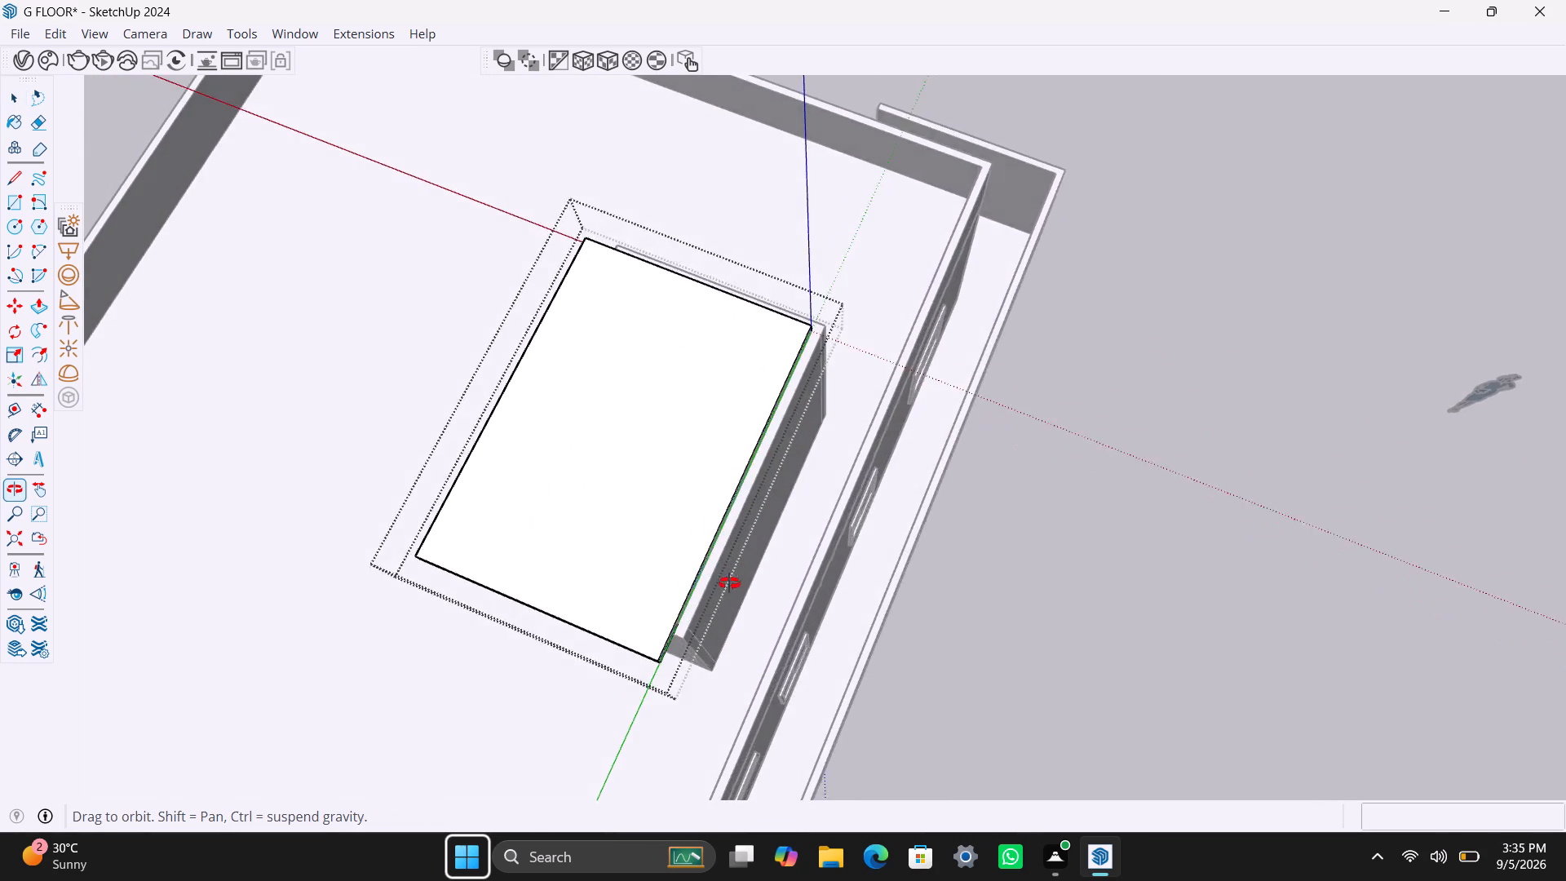
{"action": "middle_click_drag", "start_coordinate": [729, 583], "coordinate": [703, 524]}
{"action": "scroll", "coordinate": [695, 466], "scroll_direction": "up", "scroll_amount": 3}
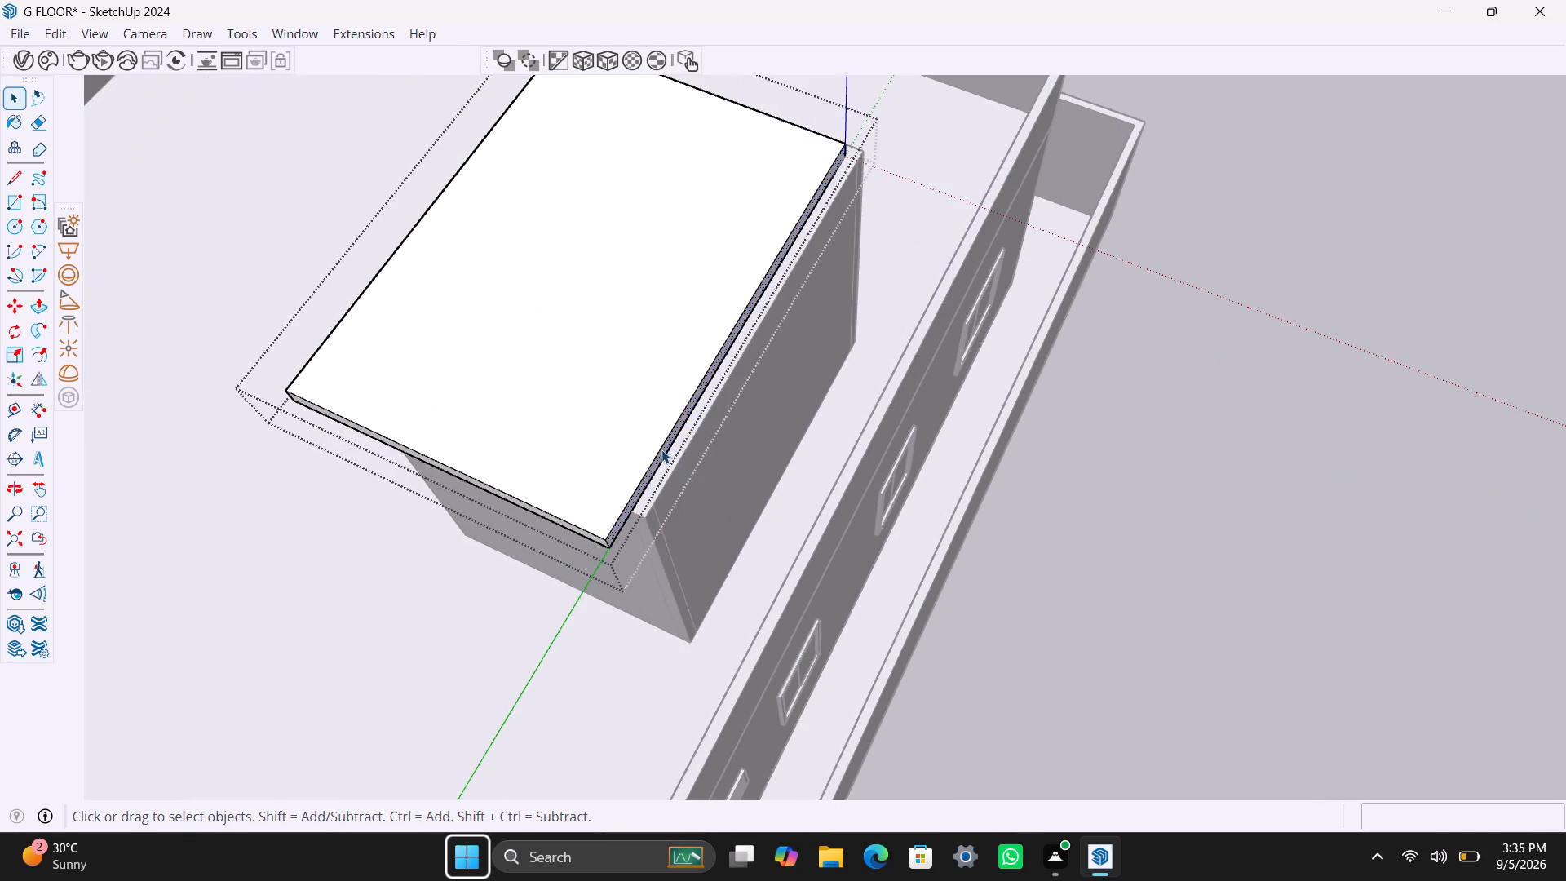
{"action": "scroll", "coordinate": [661, 449], "scroll_direction": "up", "scroll_amount": 2}
{"action": "left_click", "coordinate": [622, 471]}
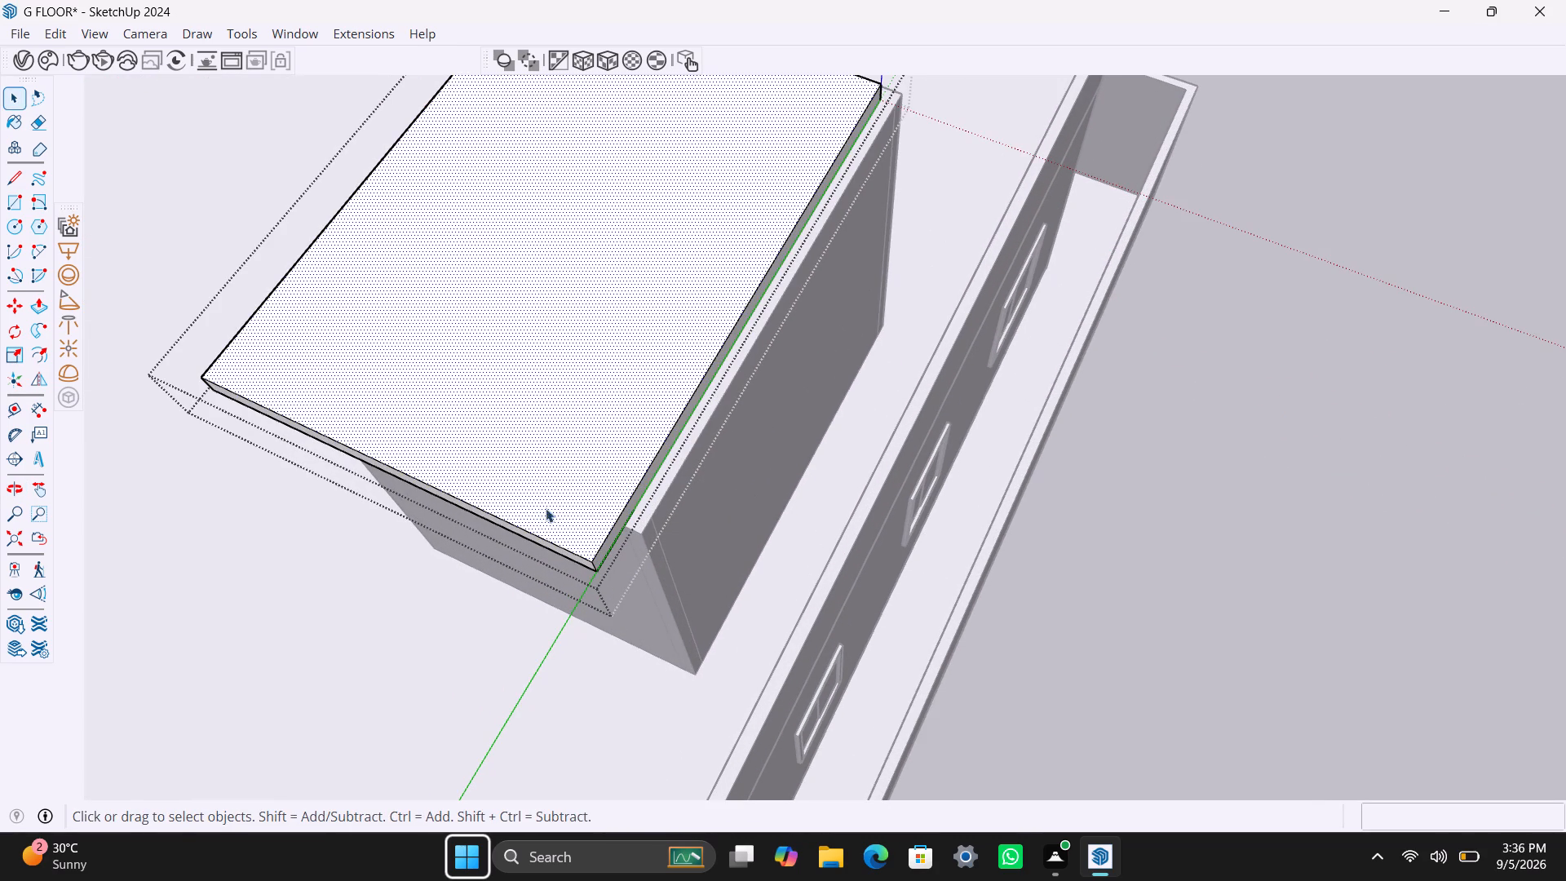
{"action": "scroll", "coordinate": [608, 530], "scroll_direction": "up", "scroll_amount": 7}
{"action": "left_click", "coordinate": [617, 534]}
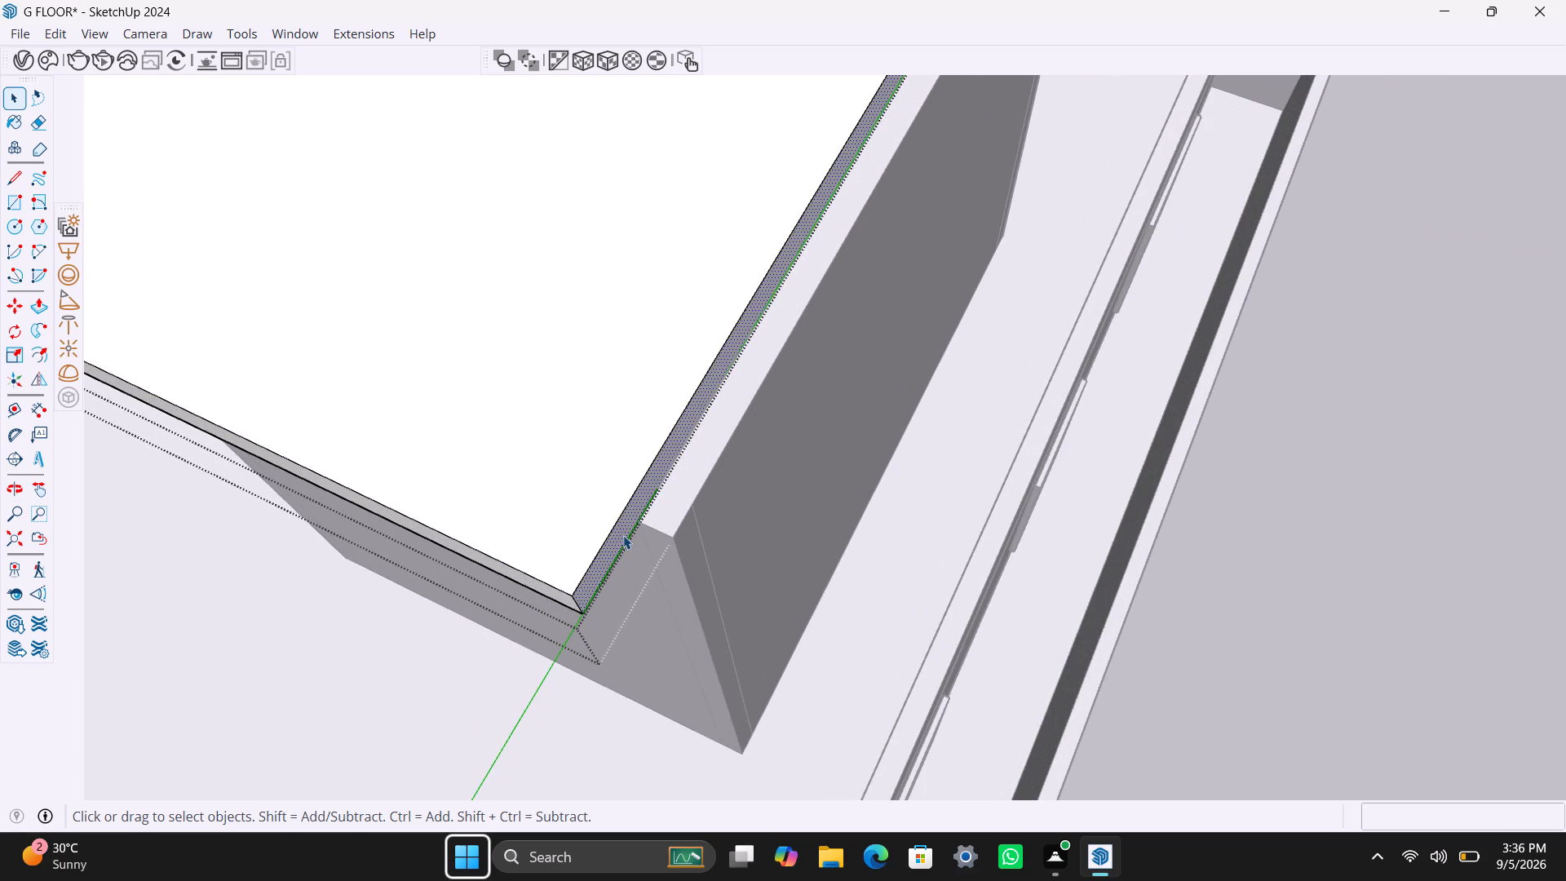
{"action": "key", "text": "p"}
{"action": "left_click", "coordinate": [624, 535]}
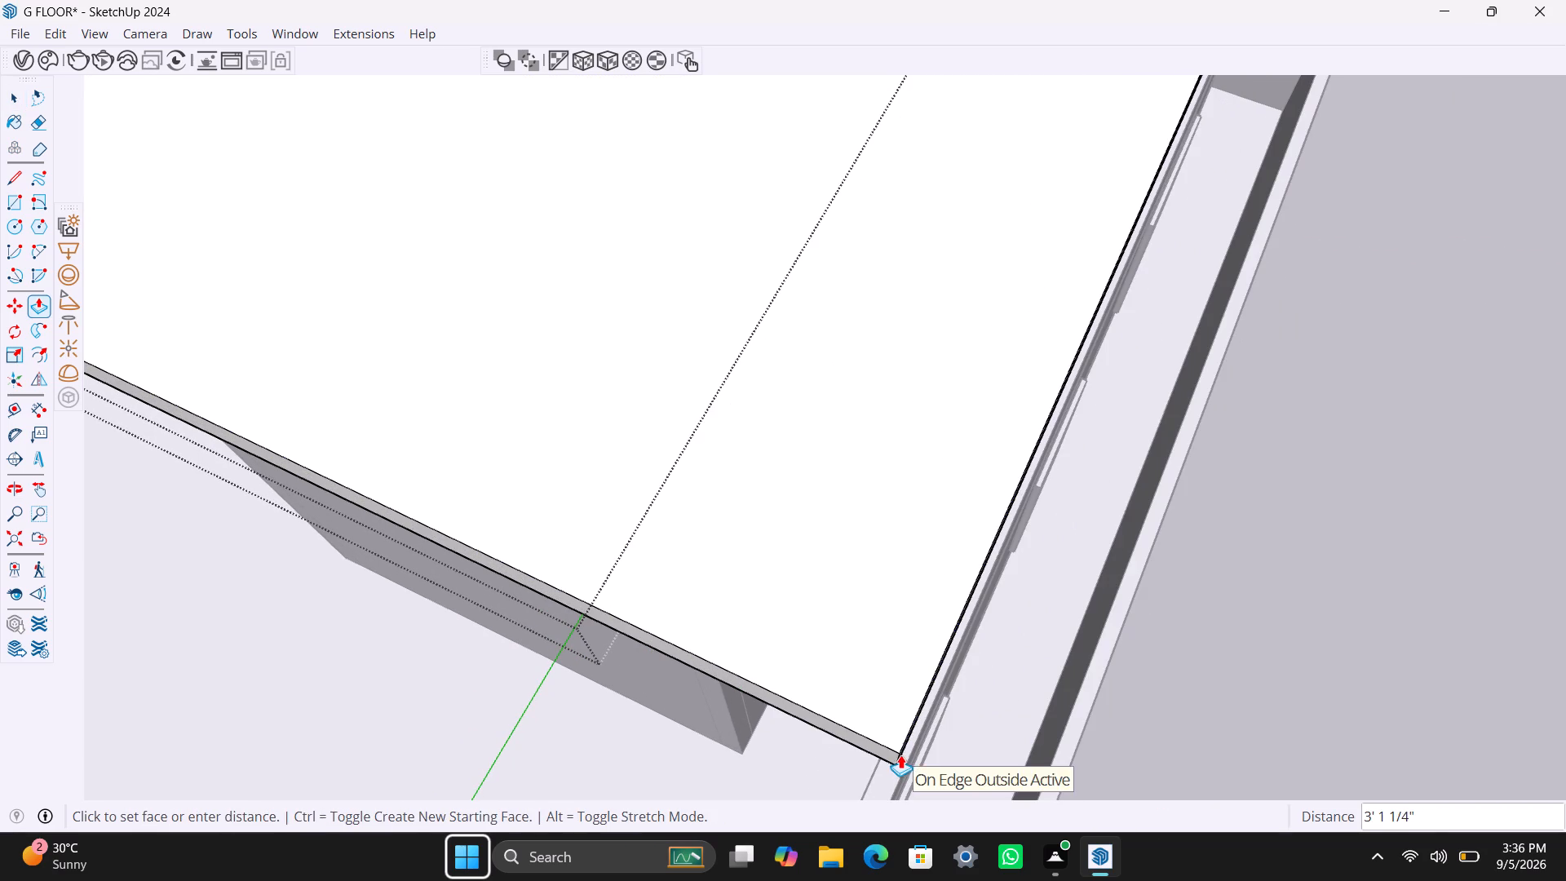
{"action": "left_click", "coordinate": [882, 750]}
{"action": "key", "text": "space"}
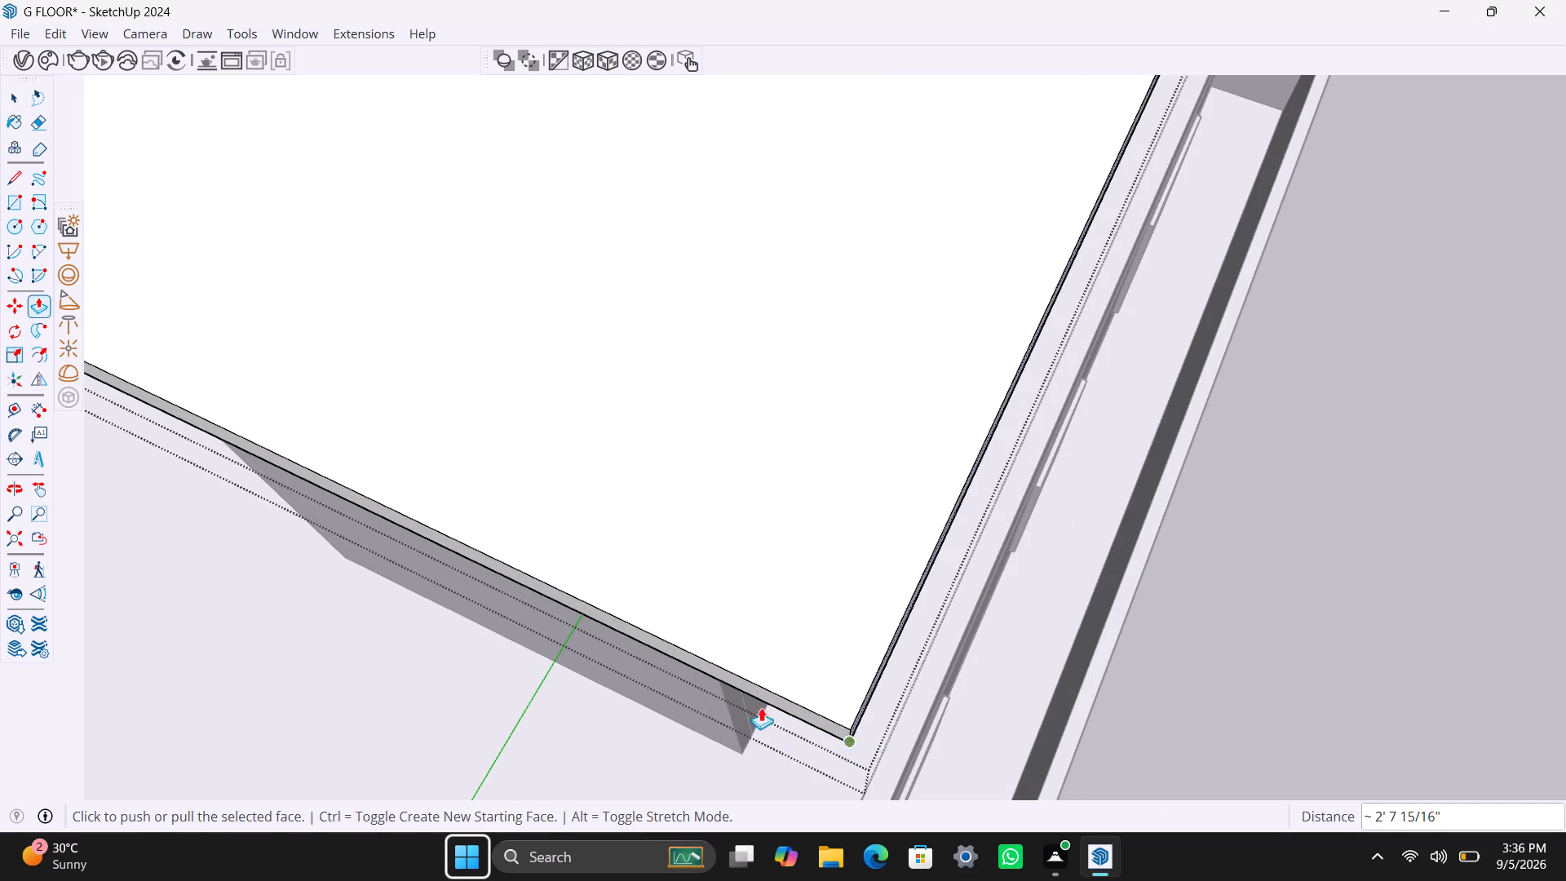
Push/Pull the slab's remaining end edge flush with the outer wall face, add a 1' overhang, and close the group.
{"action": "scroll", "coordinate": [772, 572], "scroll_direction": "down", "scroll_amount": 14}
{"action": "middle_click_drag", "start_coordinate": [937, 401], "coordinate": [9, 470]}
{"action": "scroll", "coordinate": [595, 286], "scroll_direction": "up", "scroll_amount": 7}
{"action": "left_click", "coordinate": [708, 225]}
{"action": "key", "text": "p"}
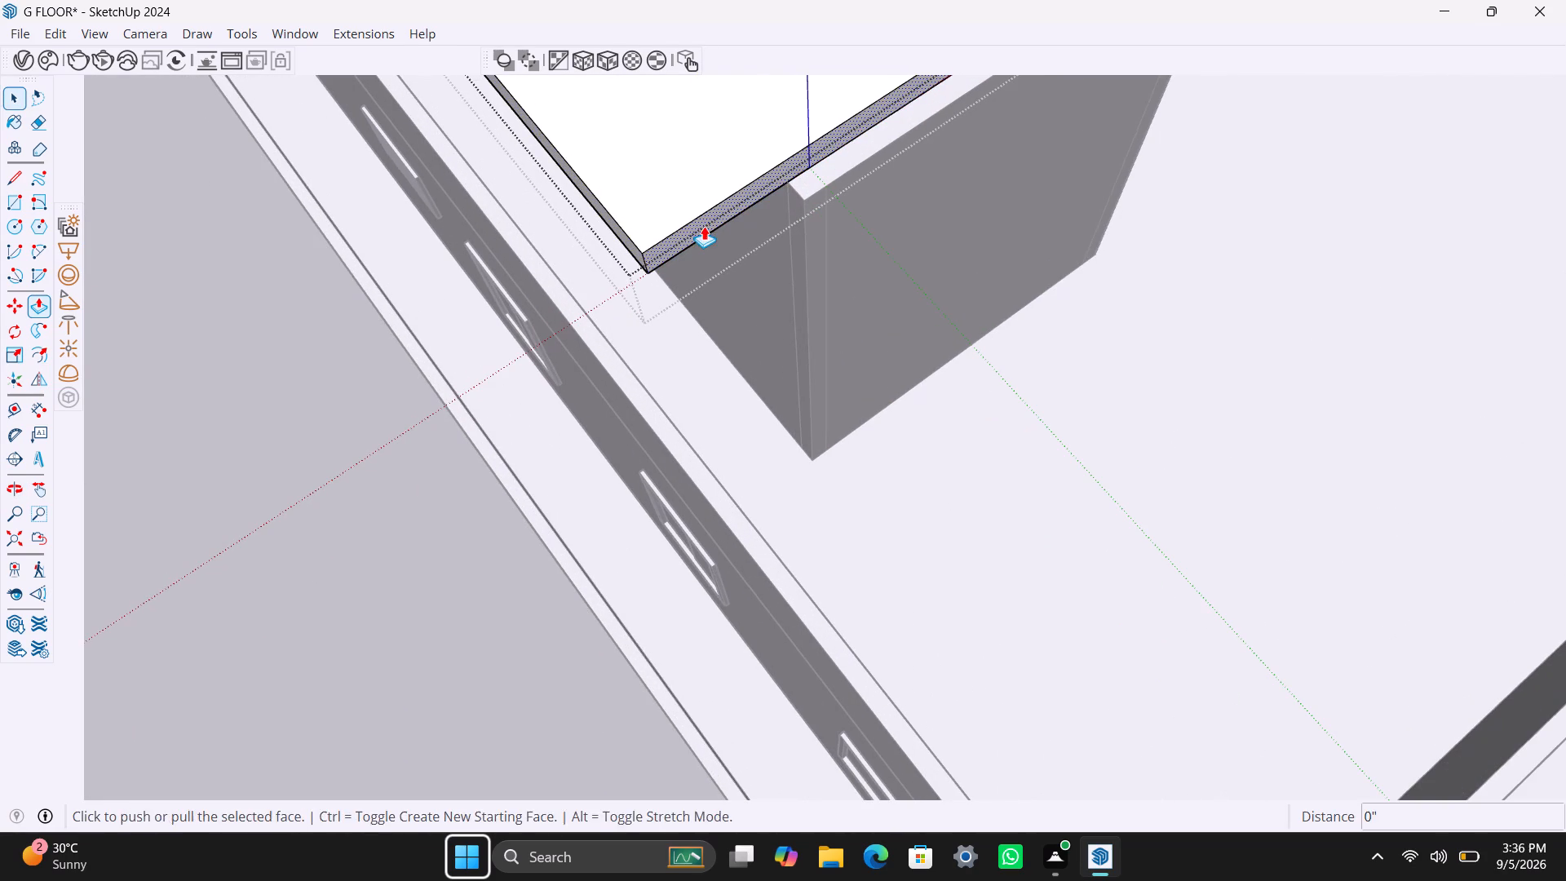
{"action": "left_click", "coordinate": [704, 226]}
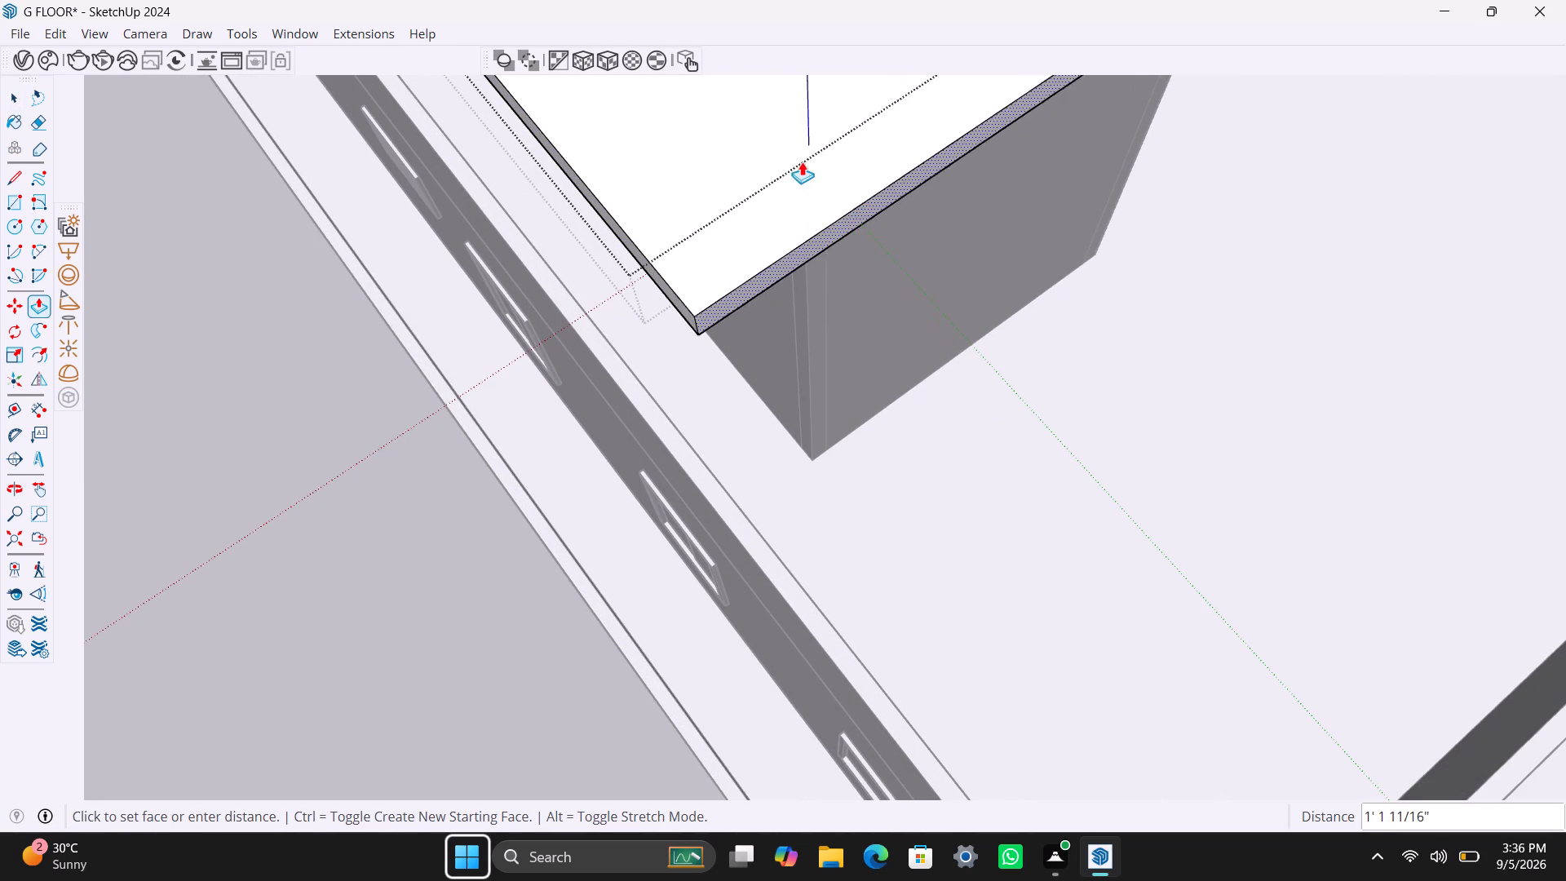
{"action": "left_click", "coordinate": [846, 239]}
{"action": "left_click", "coordinate": [802, 201]}
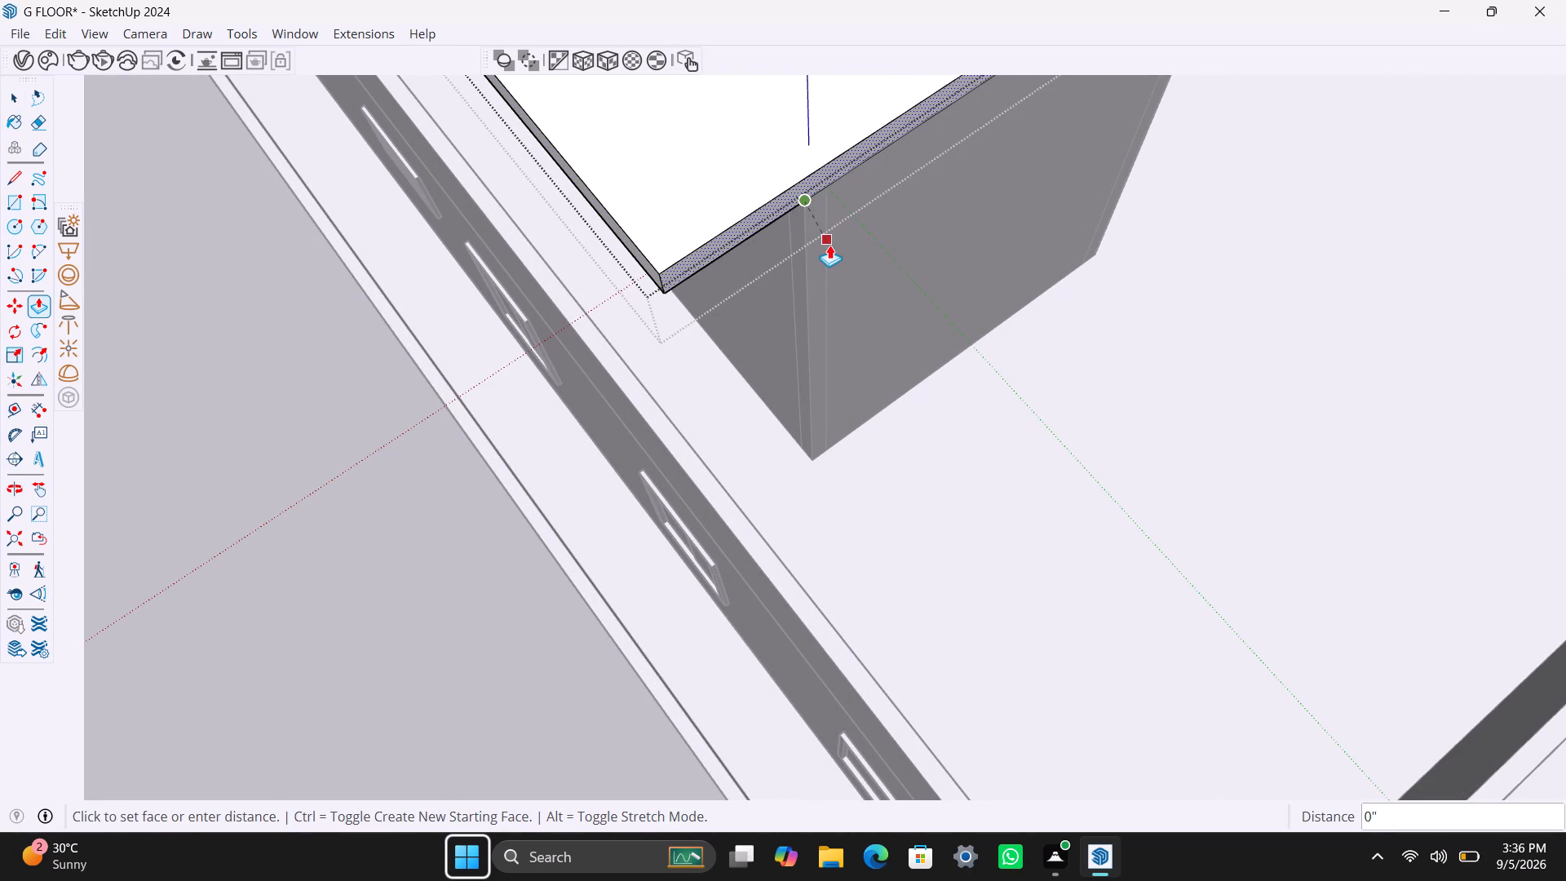
{"action": "type", "text": "1'"}
{"action": "key", "text": "Return"}
{"action": "key", "text": "space"}
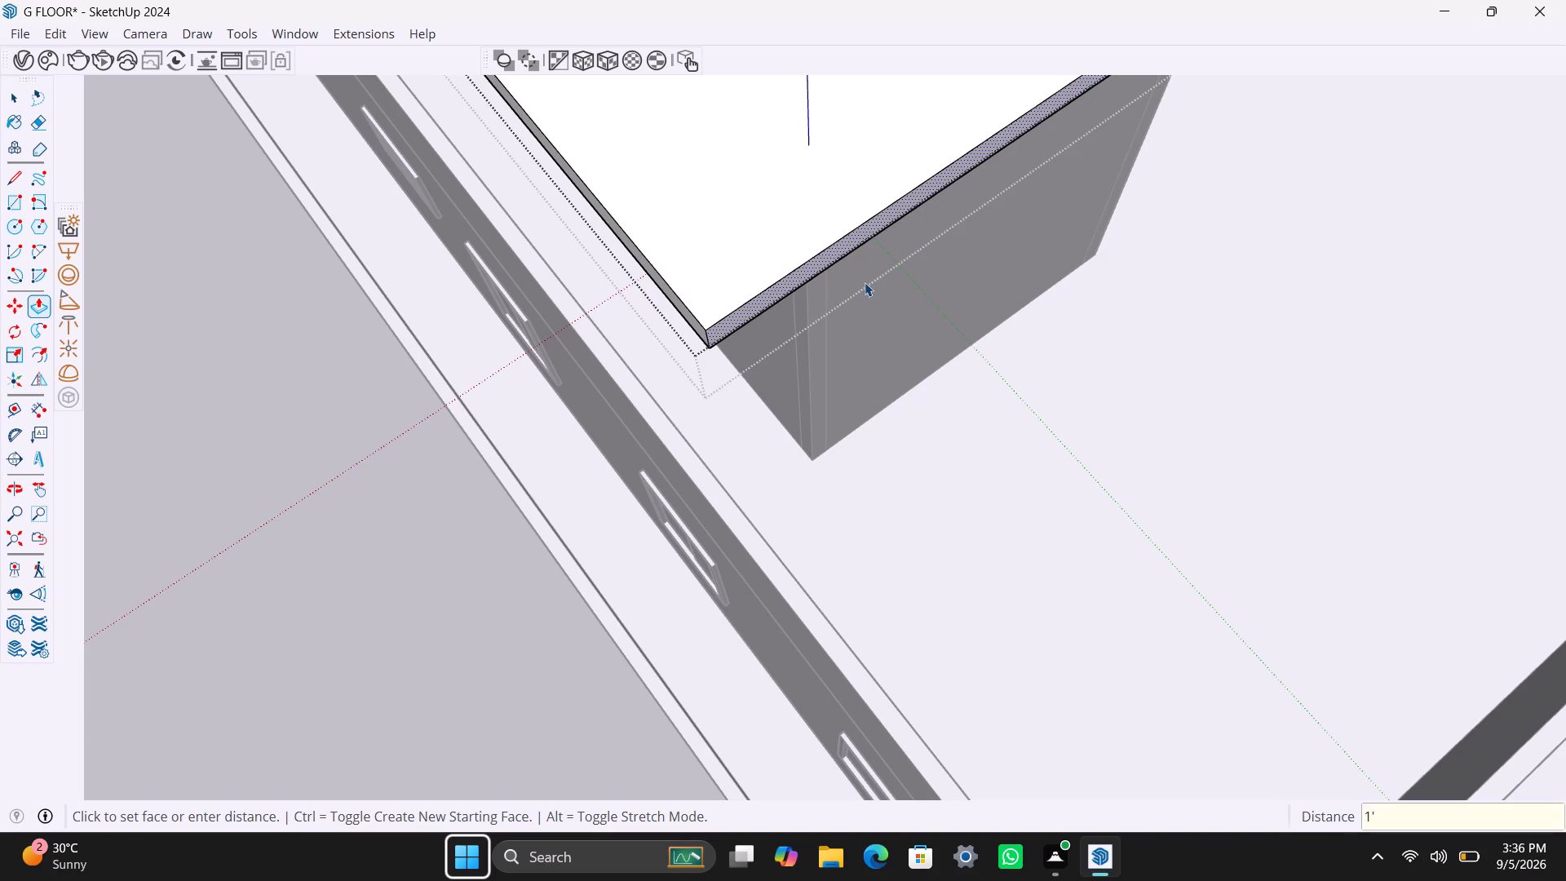
{"action": "left_click", "coordinate": [431, 514]}
Examine the finished stairwell slab and its overhangs from the outer sides and the doorway side.
{"action": "scroll", "coordinate": [842, 494], "scroll_direction": "down", "scroll_amount": 14}
{"action": "middle_click_drag", "start_coordinate": [1089, 425], "coordinate": [679, 448]}
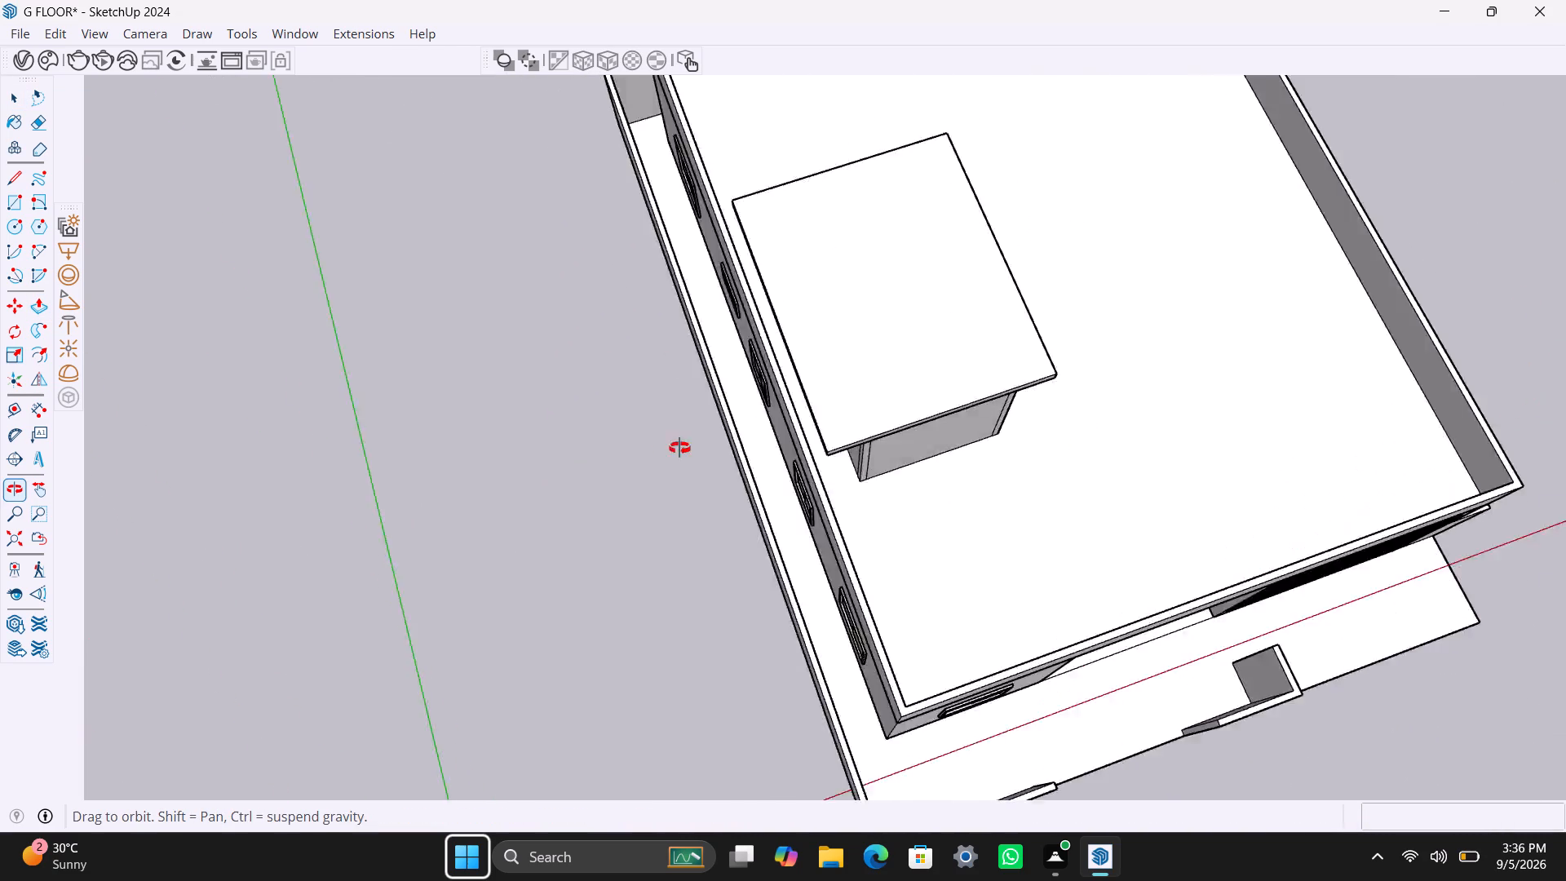
{"action": "middle_click_drag", "start_coordinate": [679, 448], "coordinate": [205, 427]}
{"action": "scroll", "coordinate": [853, 525], "scroll_direction": "up", "scroll_amount": 4}
{"action": "middle_click_drag", "start_coordinate": [899, 576], "coordinate": [721, 432]}
{"action": "scroll", "coordinate": [844, 494], "scroll_direction": "down", "scroll_amount": 4}
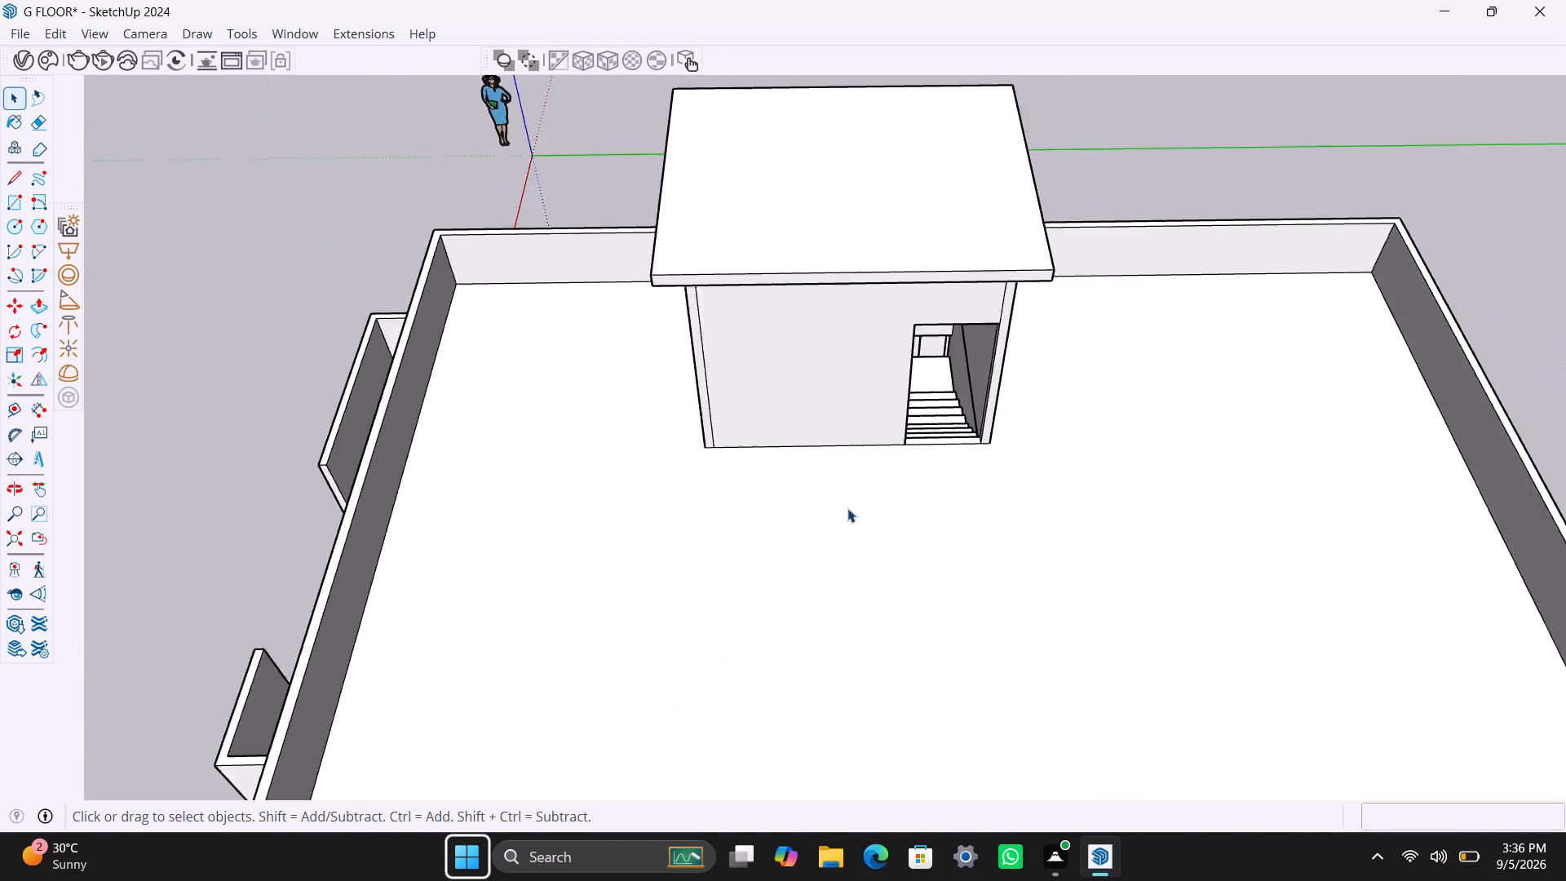
{"action": "scroll", "coordinate": [847, 508], "scroll_direction": "down", "scroll_amount": 6}
{"action": "left_click", "coordinate": [1103, 228]}
{"action": "scroll", "coordinate": [875, 432], "scroll_direction": "up", "scroll_amount": 8}
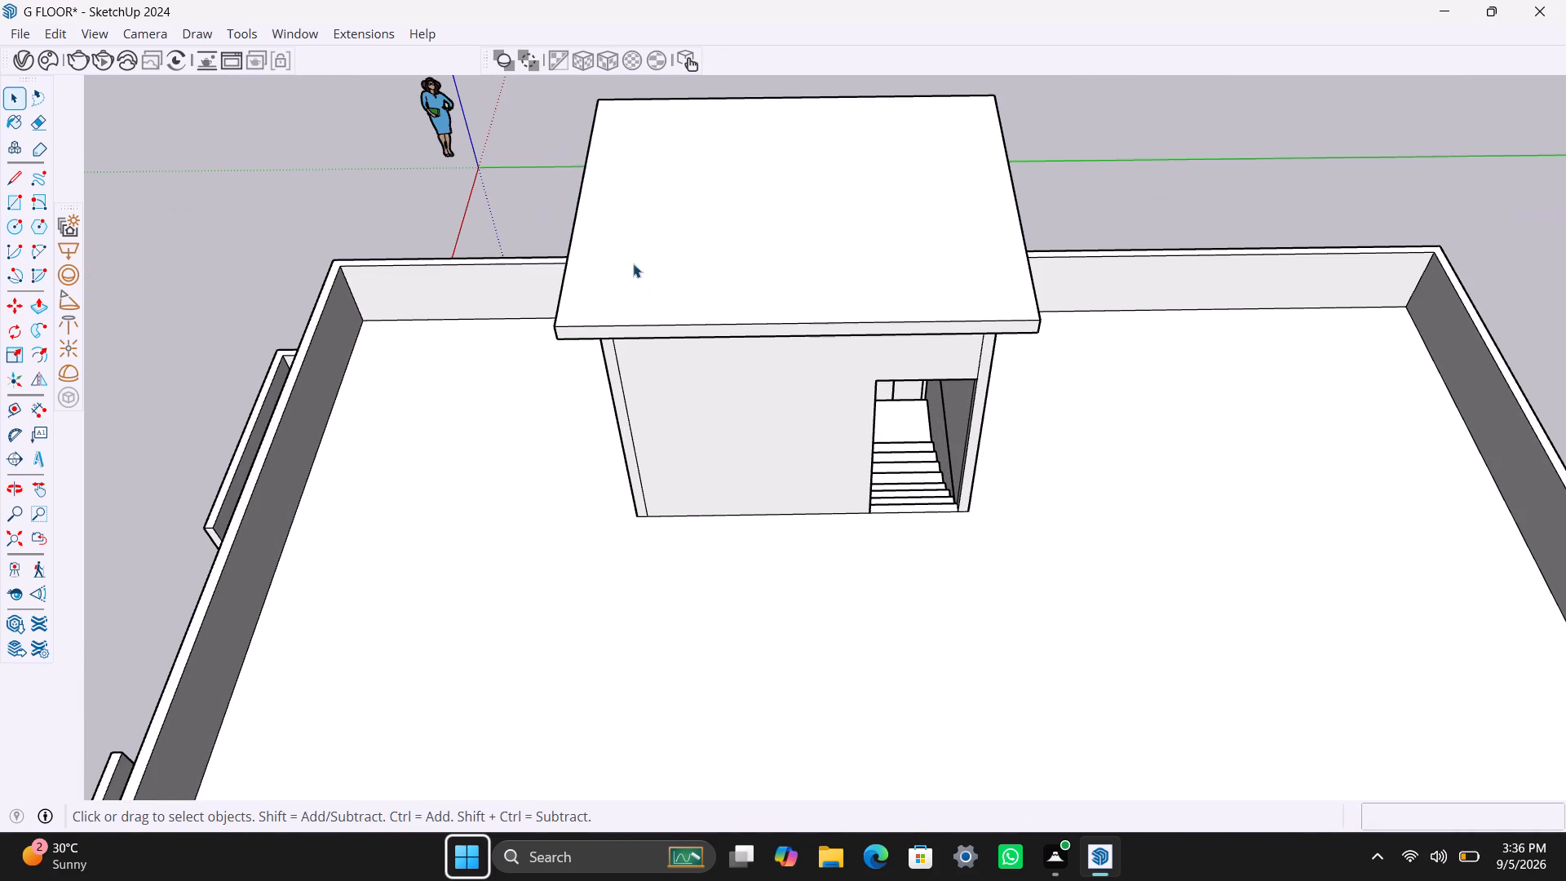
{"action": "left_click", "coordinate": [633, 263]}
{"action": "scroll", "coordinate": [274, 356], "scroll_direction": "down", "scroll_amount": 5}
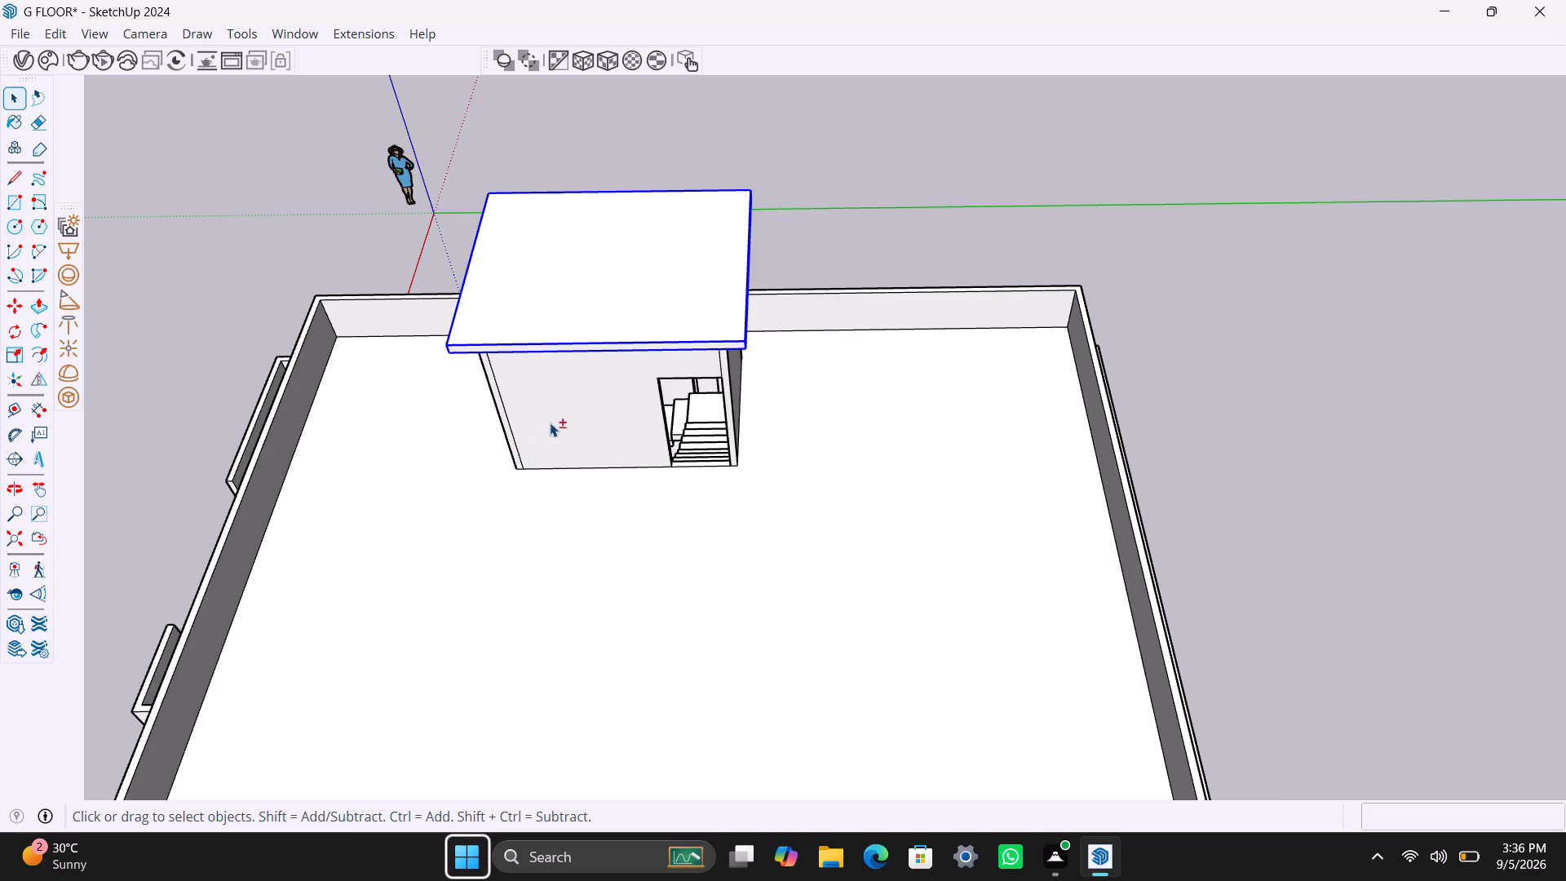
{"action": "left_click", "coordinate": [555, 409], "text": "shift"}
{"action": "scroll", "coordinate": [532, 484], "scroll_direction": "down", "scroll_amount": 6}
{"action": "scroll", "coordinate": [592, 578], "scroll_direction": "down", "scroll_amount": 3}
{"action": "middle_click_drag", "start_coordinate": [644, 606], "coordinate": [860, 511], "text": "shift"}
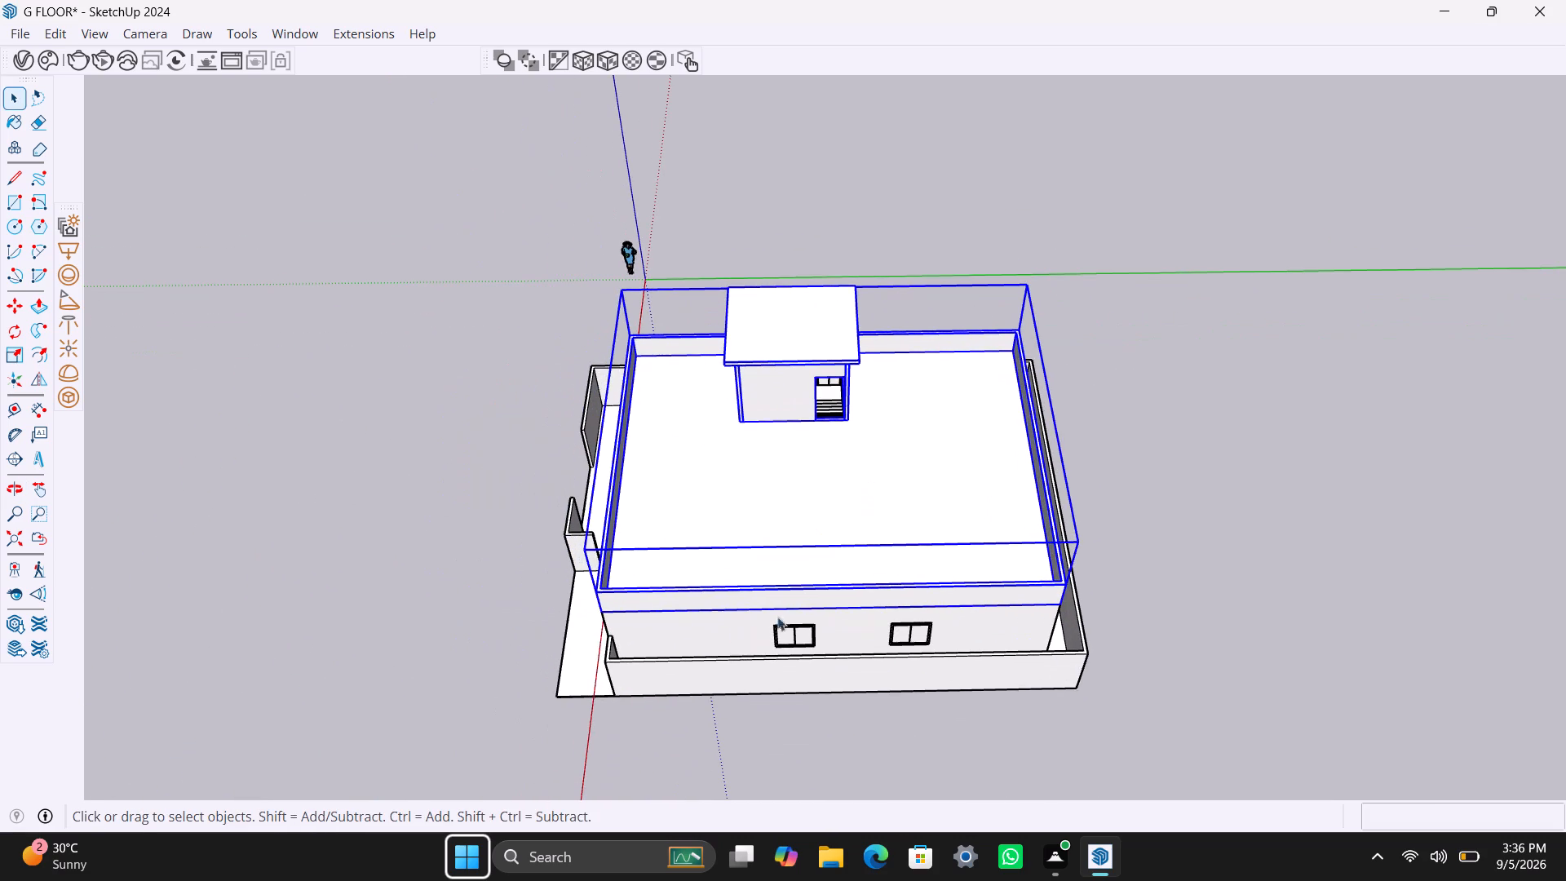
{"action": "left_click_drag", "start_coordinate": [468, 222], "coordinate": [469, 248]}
Select the whole house and compound wall and clean up their geometry with FixIt 101.
{"action": "left_click_drag", "start_coordinate": [437, 263], "coordinate": [1047, 796]}
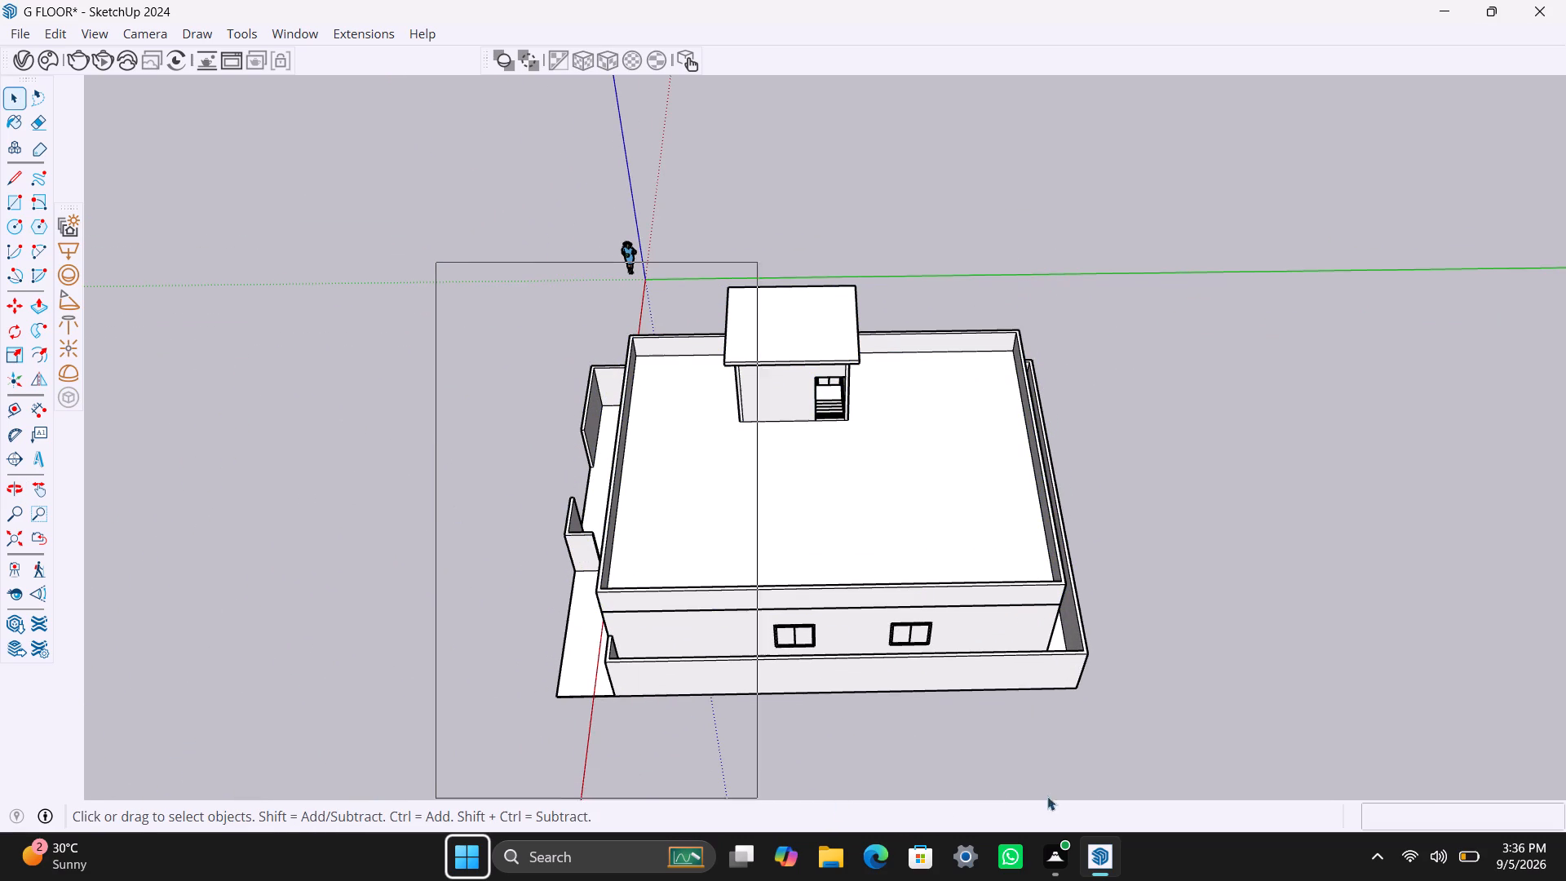
{"action": "left_click_drag", "start_coordinate": [1047, 796], "coordinate": [1341, 735]}
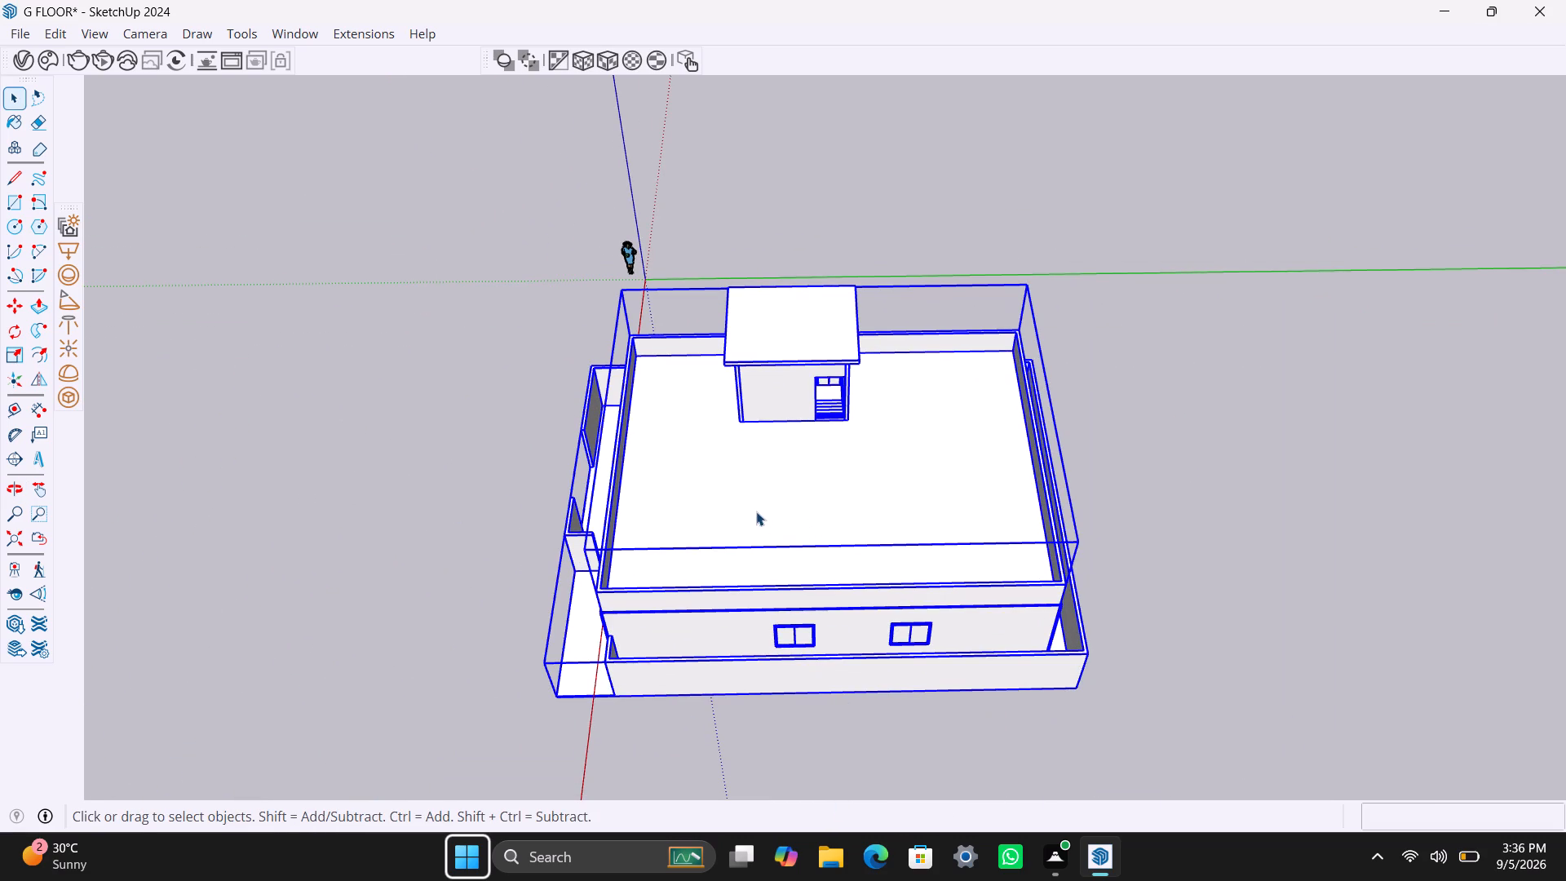
{"action": "right_click", "coordinate": [756, 511]}
{"action": "left_click", "coordinate": [850, 498]}
{"action": "left_click", "coordinate": [837, 525]}
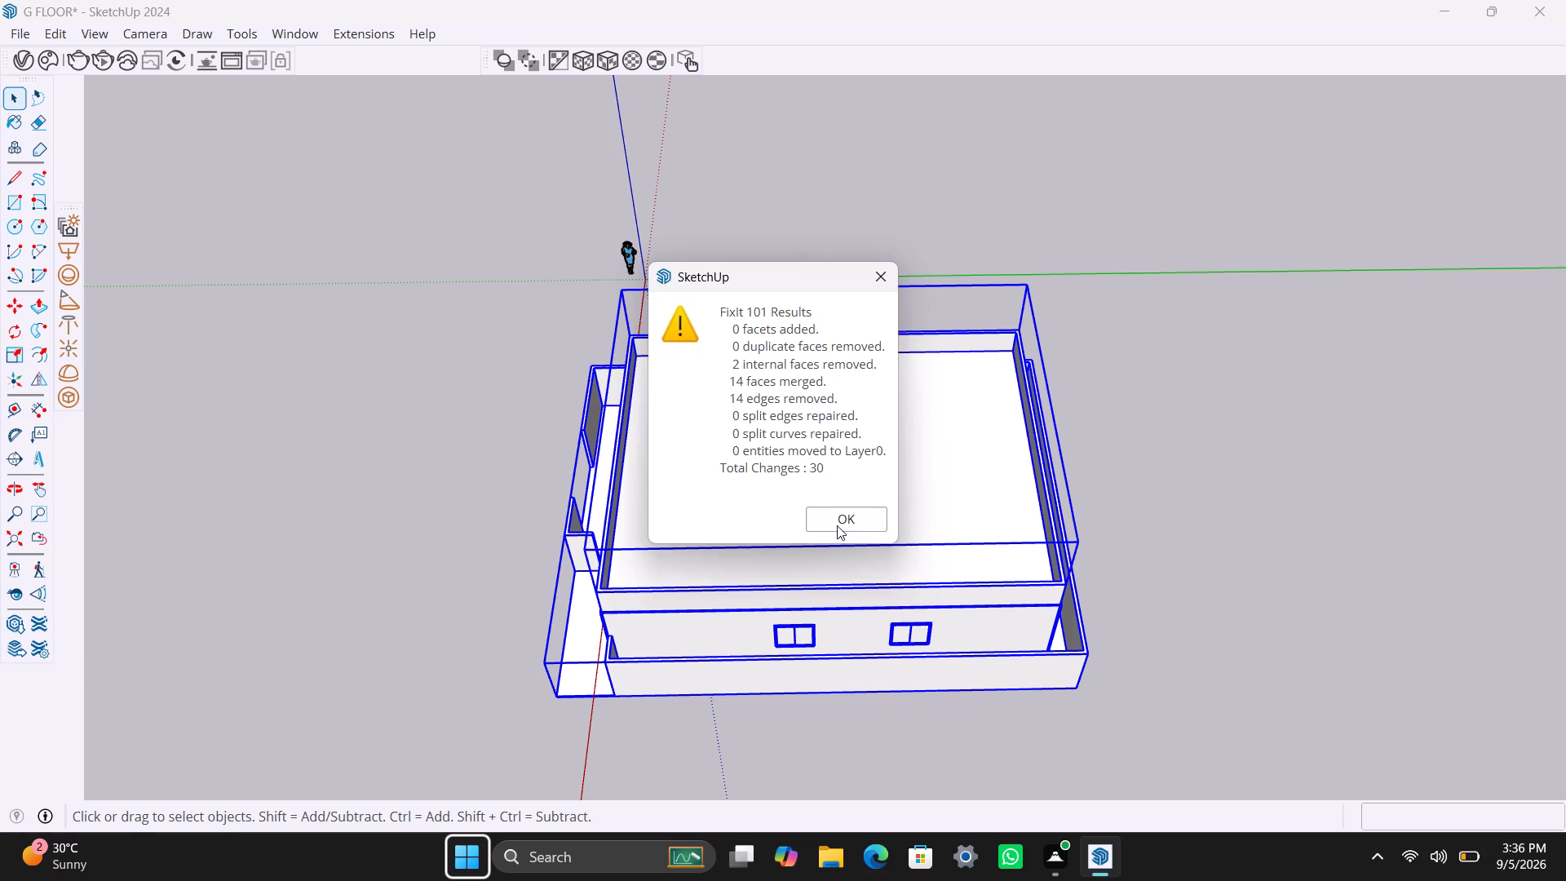
Clean up the standing human figure's geometry with FixIt 101.
{"action": "left_click_drag", "start_coordinate": [389, 249], "coordinate": [707, 639]}
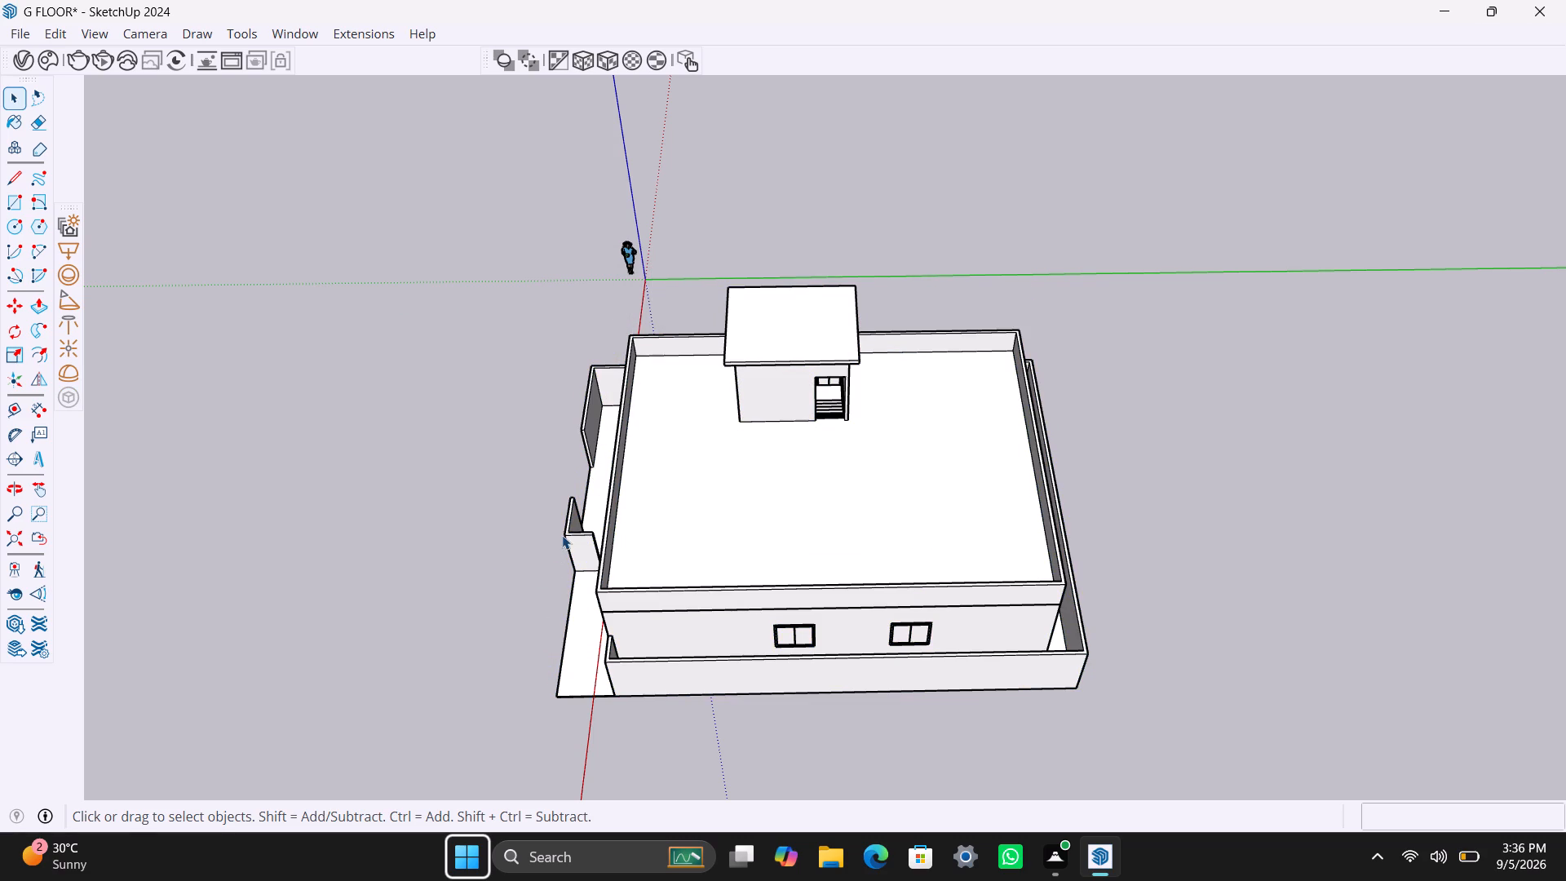
{"action": "left_click_drag", "start_coordinate": [491, 304], "coordinate": [1312, 745]}
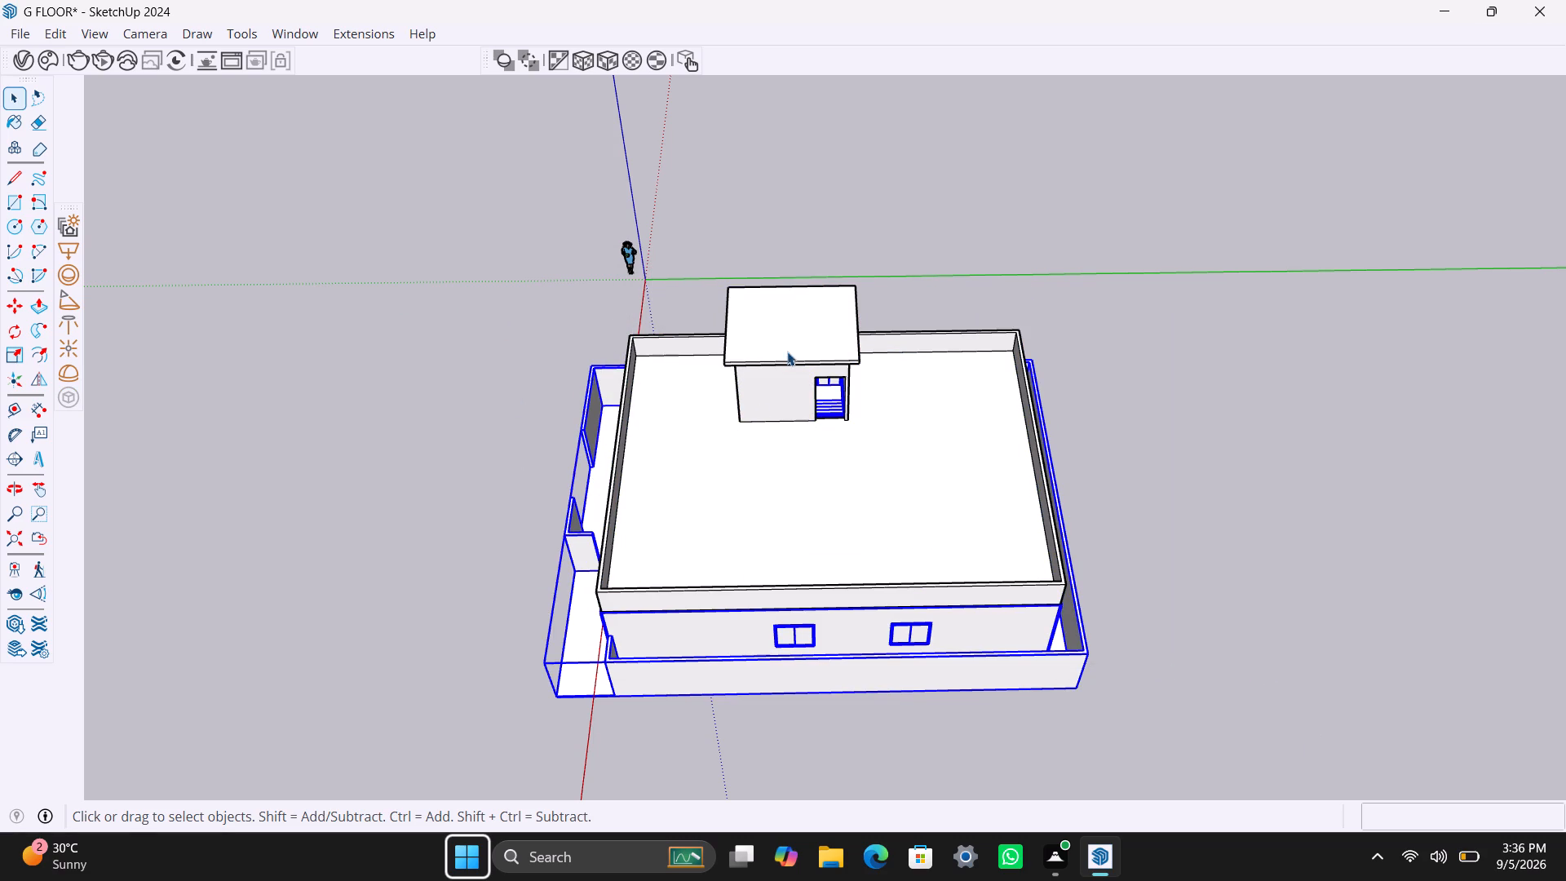
{"action": "left_click_drag", "start_coordinate": [465, 174], "coordinate": [1252, 726]}
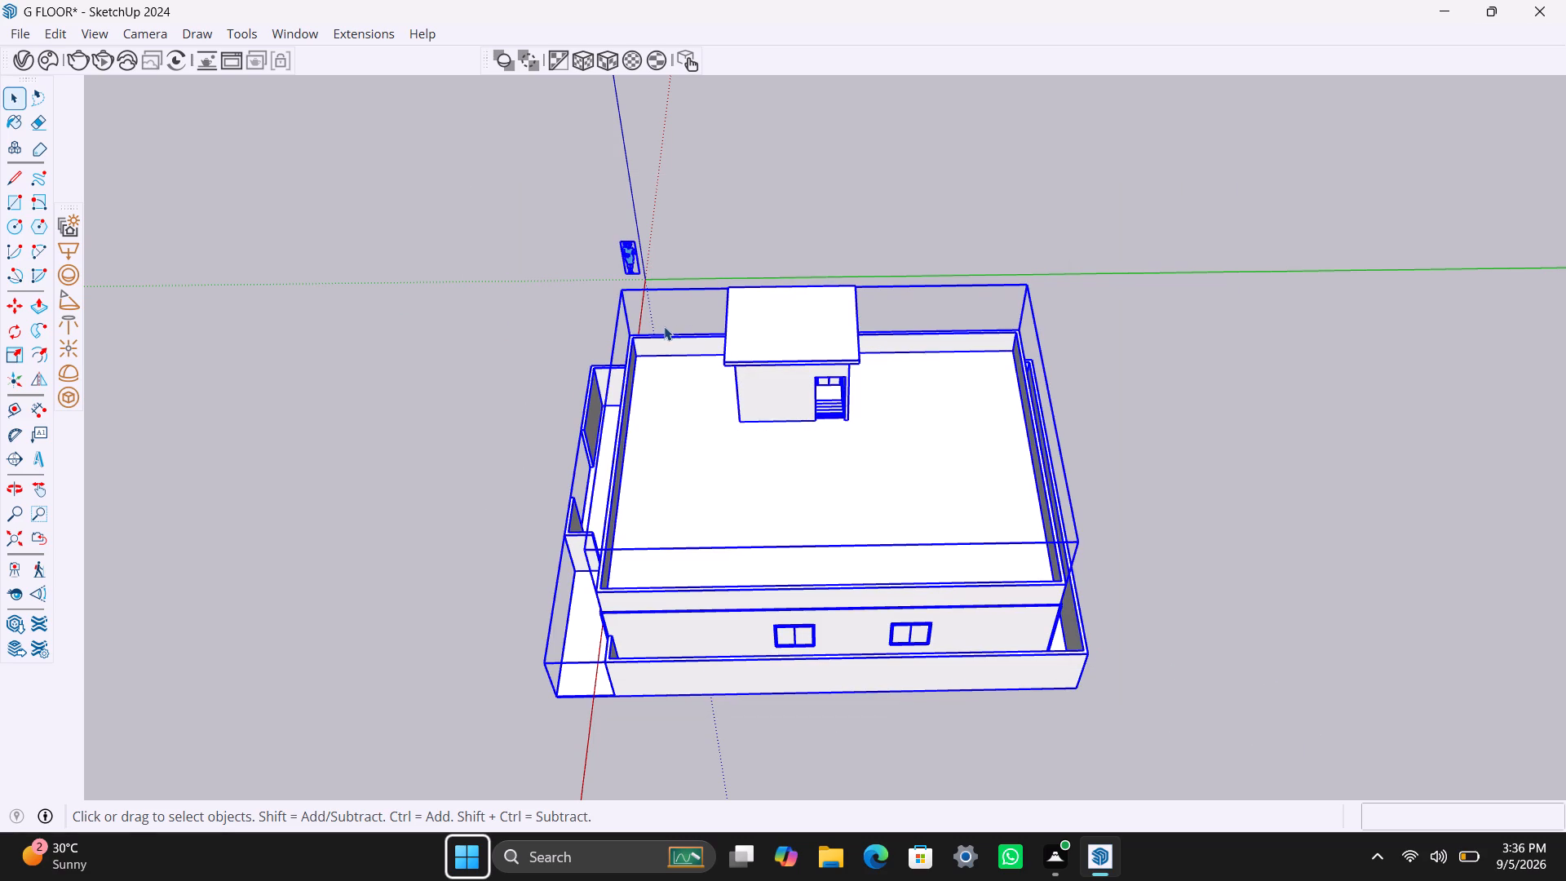
{"action": "left_click", "coordinate": [626, 265], "text": "shift"}
{"action": "right_click", "coordinate": [626, 265]}
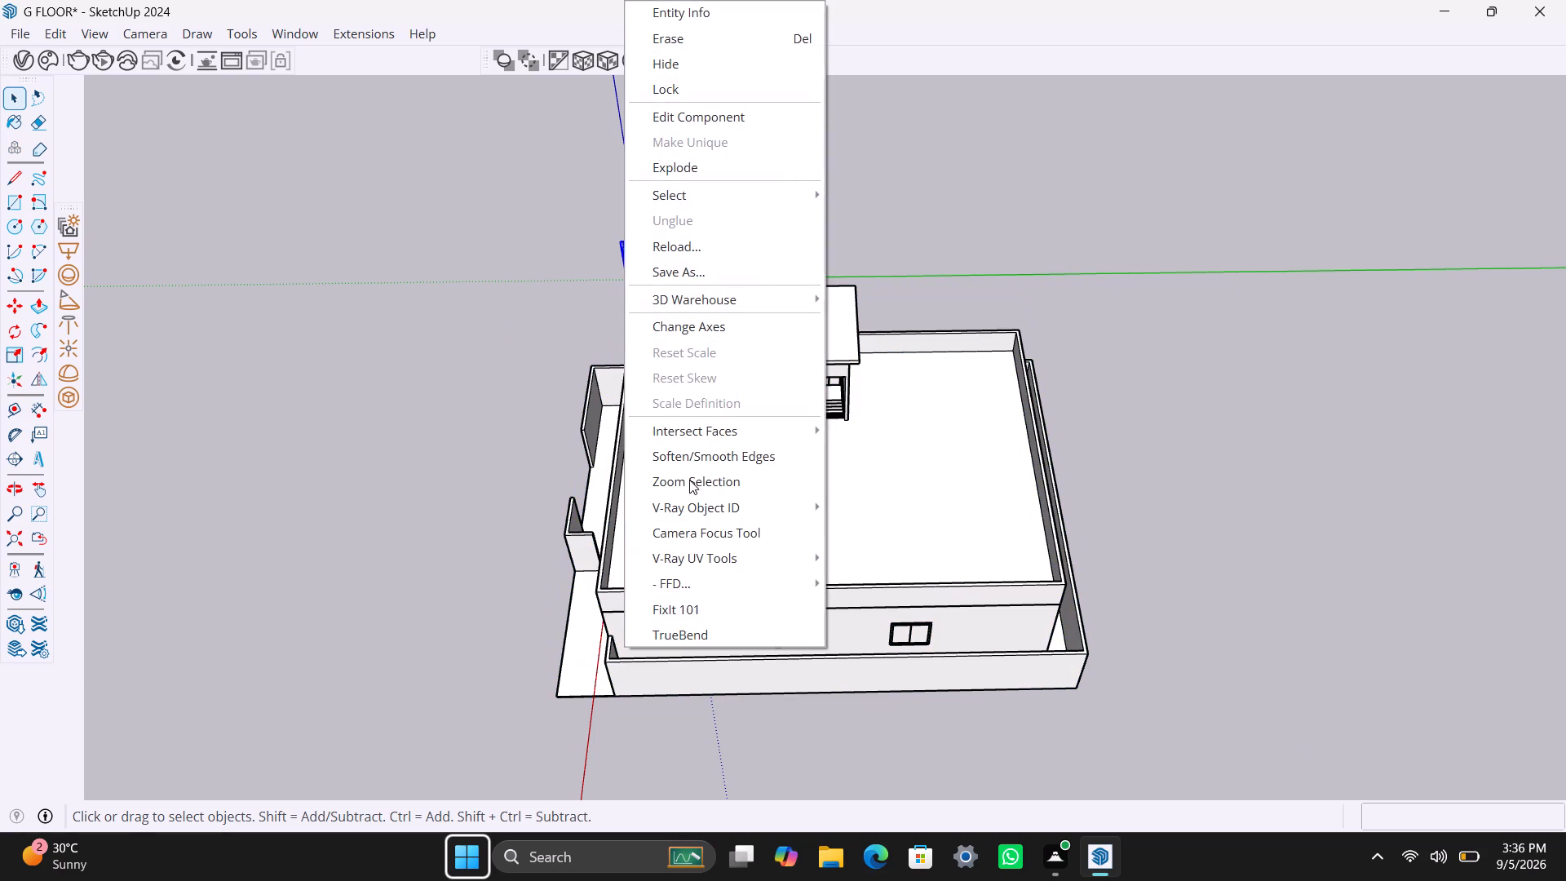
{"action": "left_click", "coordinate": [694, 616]}
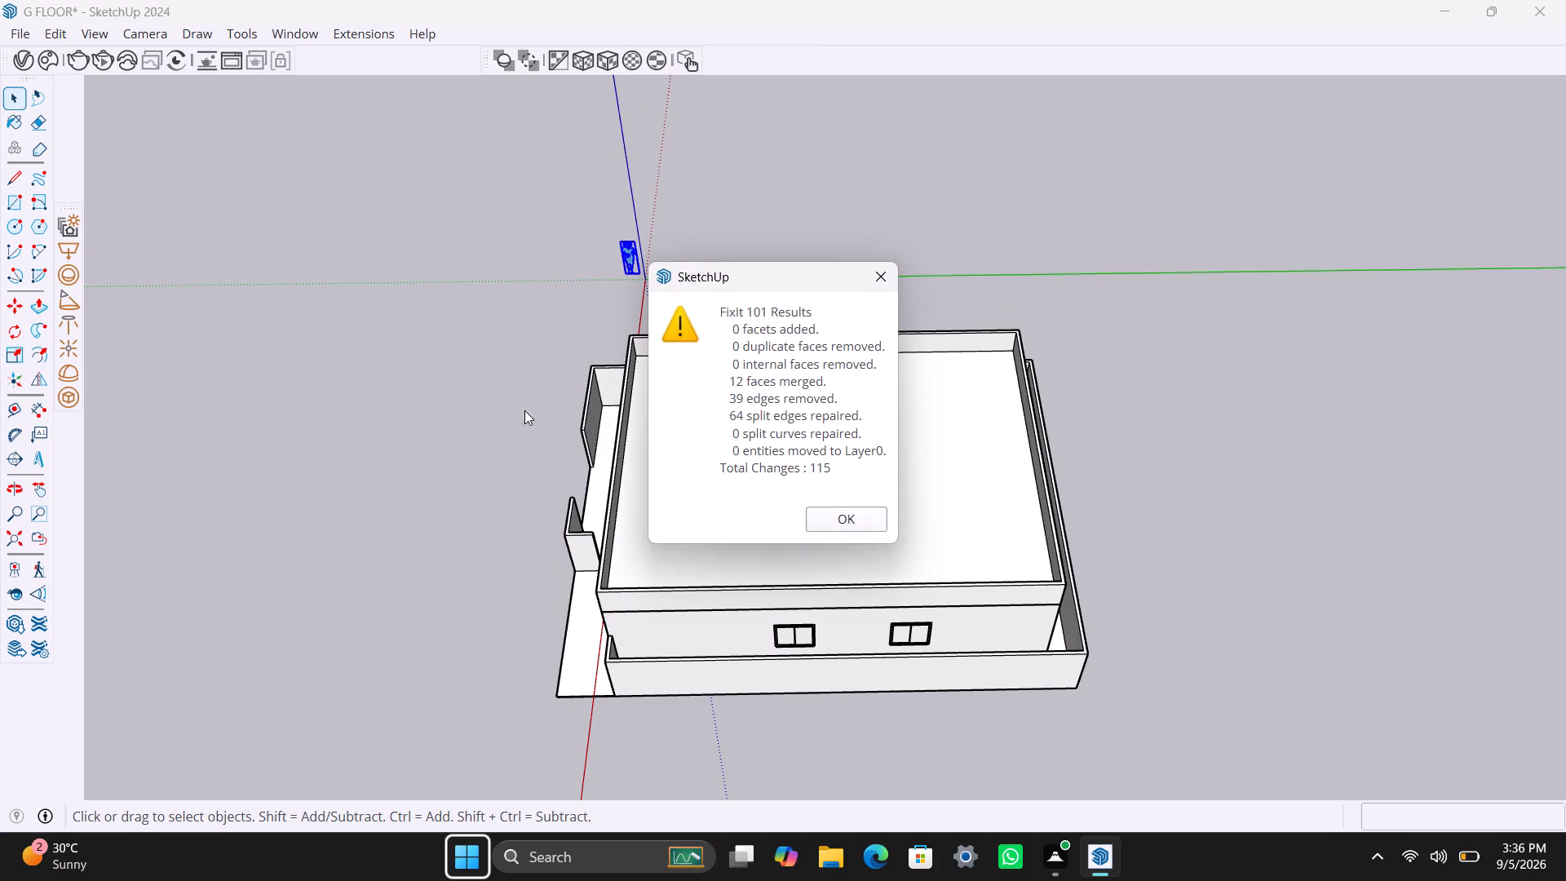
{"action": "left_click", "coordinate": [435, 341]}
{"action": "left_click", "coordinate": [895, 272]}
{"action": "left_click", "coordinate": [609, 251]}
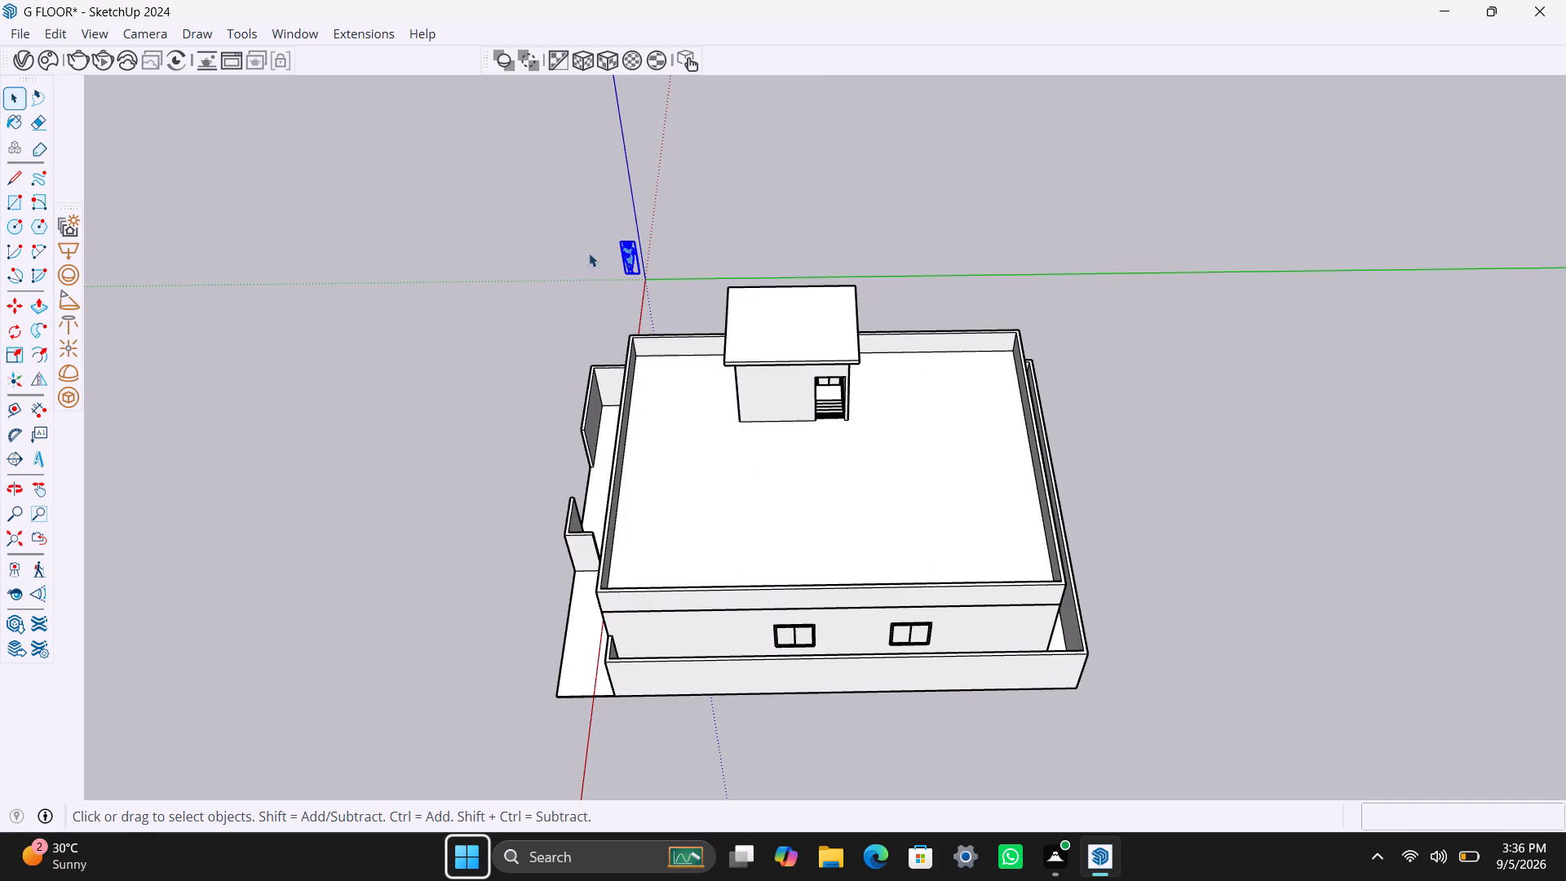
Select the whole house and compound wall without the human figure and clean up their geometry with FixIt 101.
{"action": "left_click_drag", "start_coordinate": [373, 192], "coordinate": [1266, 727]}
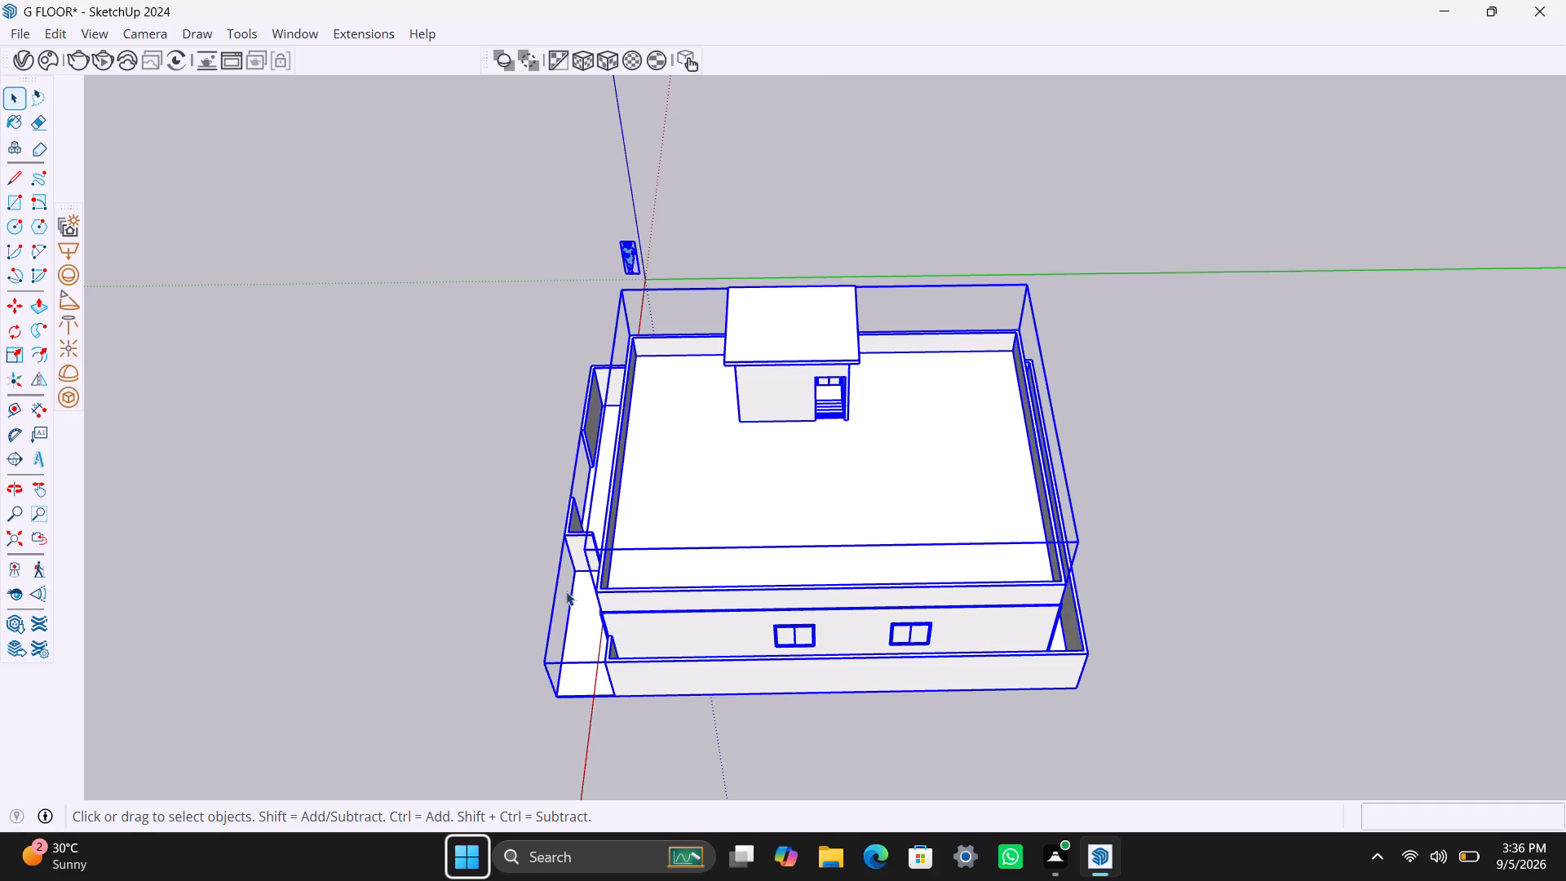
{"action": "left_click", "coordinate": [634, 259], "text": "shift"}
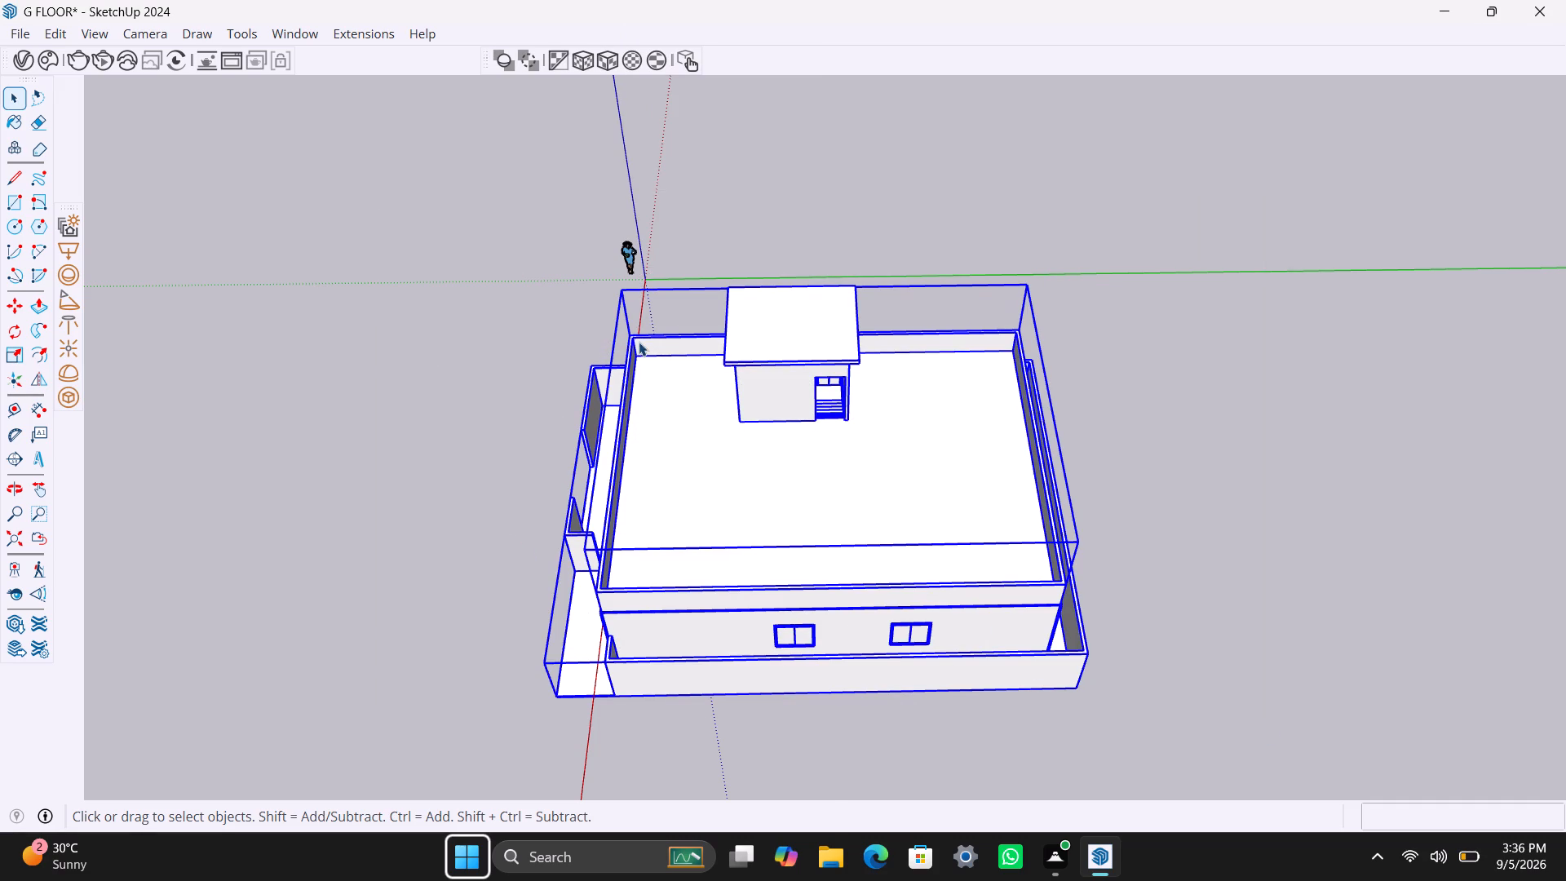
{"action": "right_click", "coordinate": [639, 341]}
{"action": "left_click", "coordinate": [761, 810]}
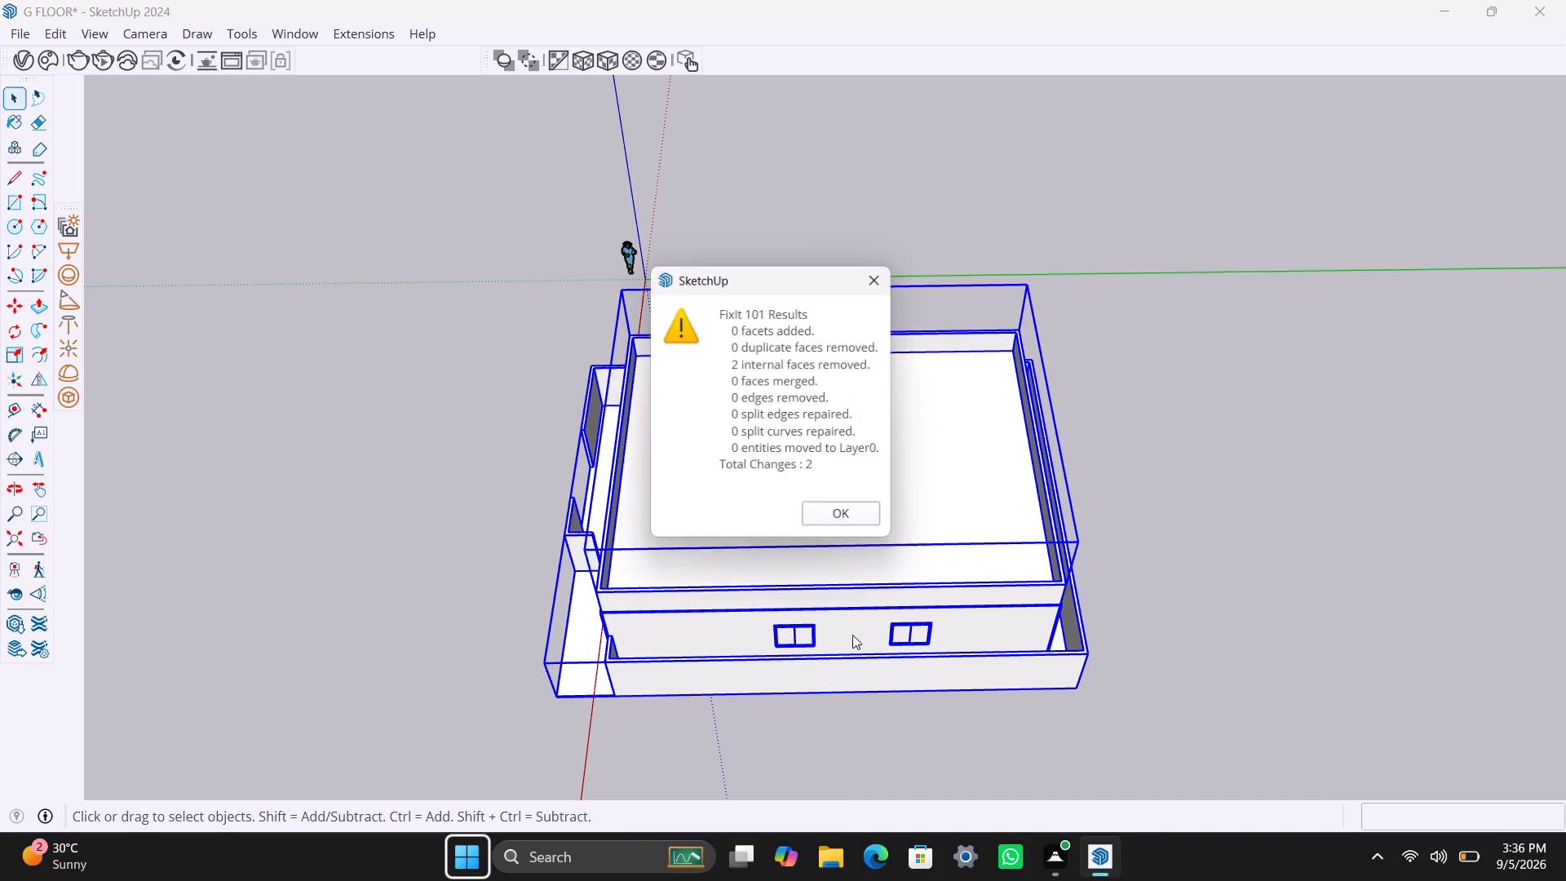
{"action": "left_click", "coordinate": [852, 511]}
{"action": "left_click", "coordinate": [1298, 531]}
Examine the roof stairwell's doorway and the stairs visible inside it.
{"action": "scroll", "coordinate": [815, 432], "scroll_direction": "up", "scroll_amount": 6}
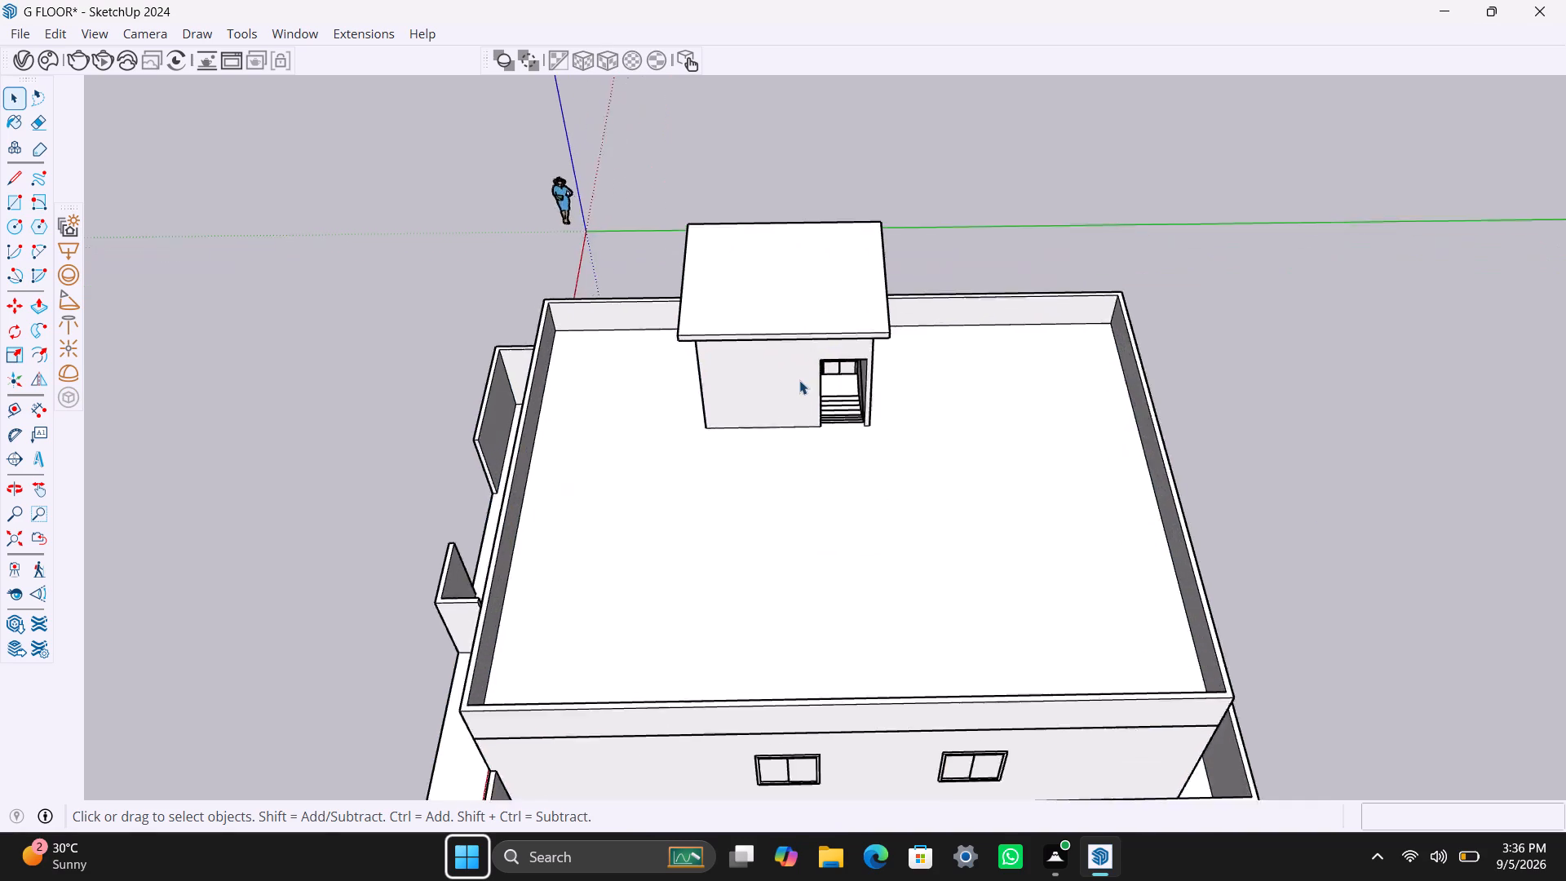
{"action": "middle_click_drag", "start_coordinate": [803, 417], "coordinate": [776, 374]}
{"action": "scroll", "coordinate": [831, 352], "scroll_direction": "up", "scroll_amount": 10}
{"action": "middle_click_drag", "start_coordinate": [821, 399], "coordinate": [815, 396]}
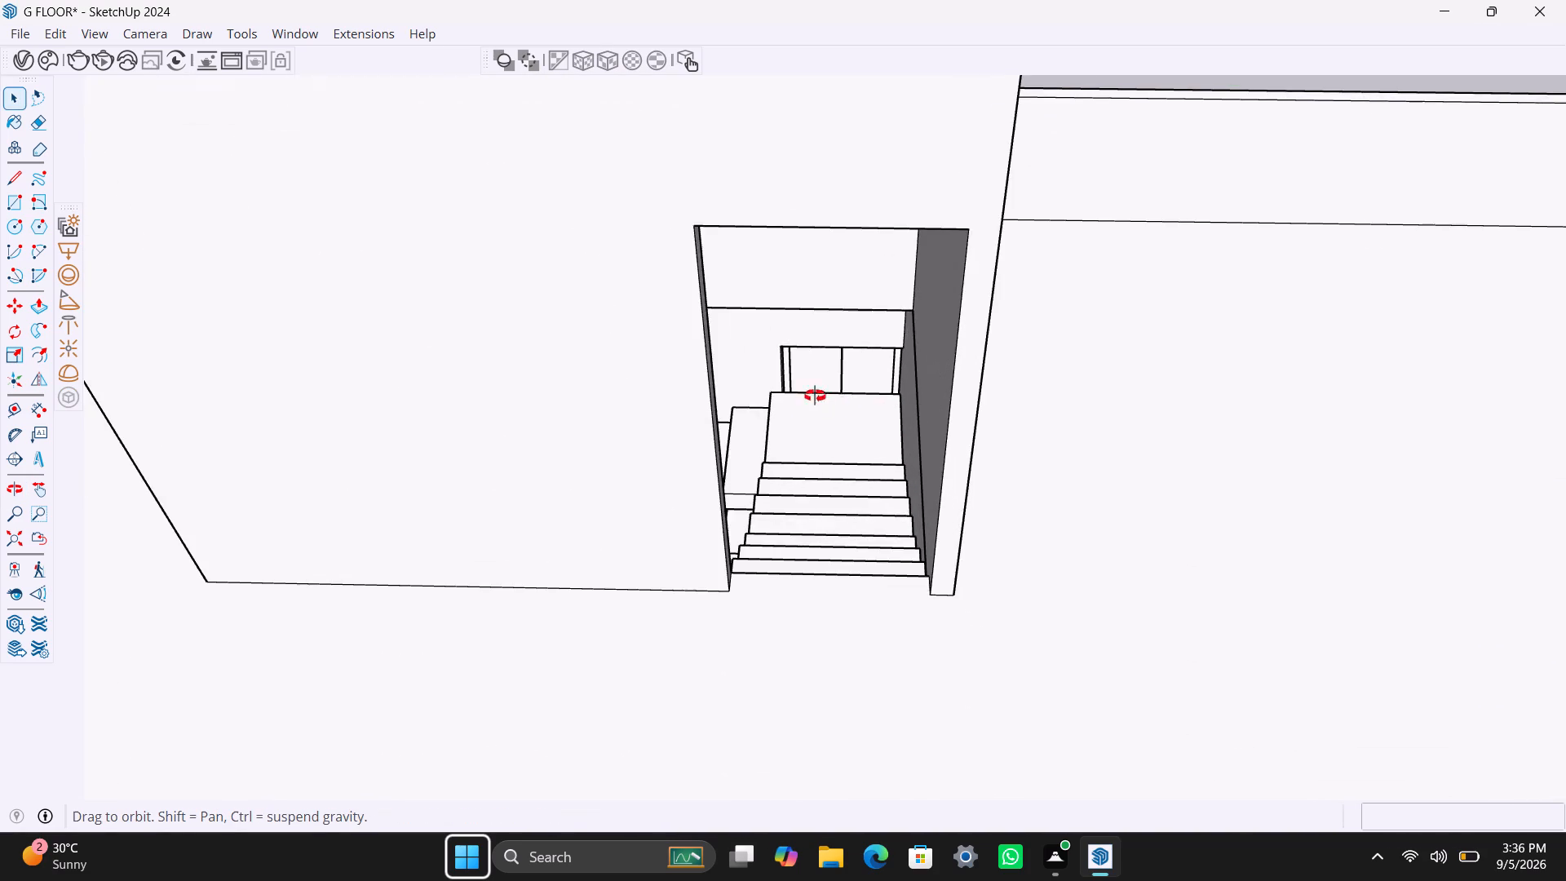
{"action": "middle_click_drag", "start_coordinate": [815, 396], "coordinate": [796, 378]}
{"action": "left_click", "coordinate": [856, 193]}
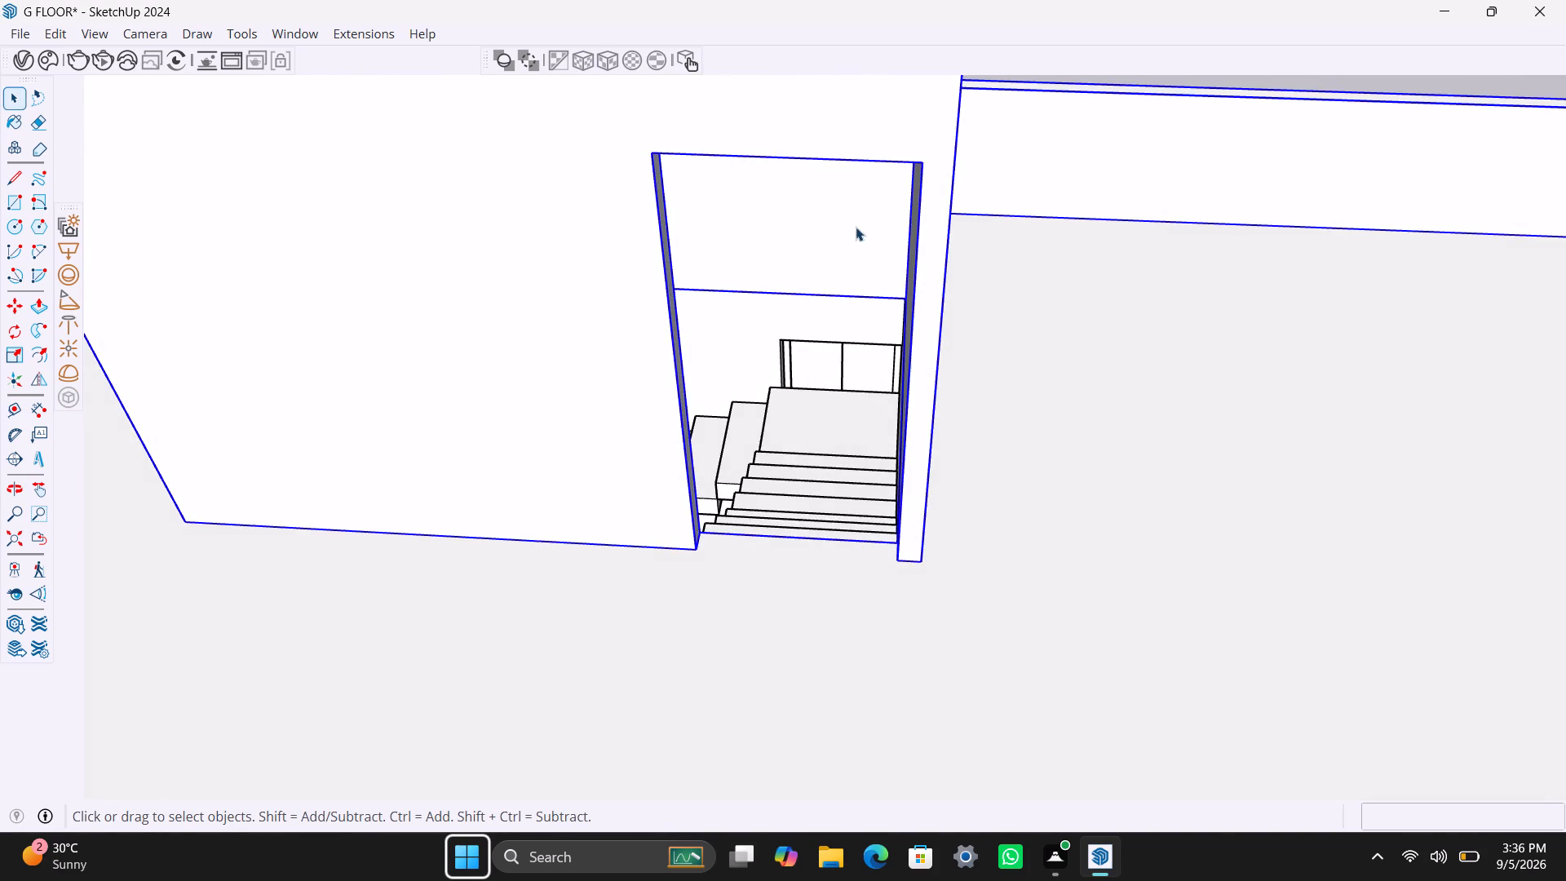
{"action": "scroll", "coordinate": [846, 277], "scroll_direction": "up", "scroll_amount": 4}
{"action": "middle_click_drag", "start_coordinate": [787, 281], "coordinate": [781, 263]}
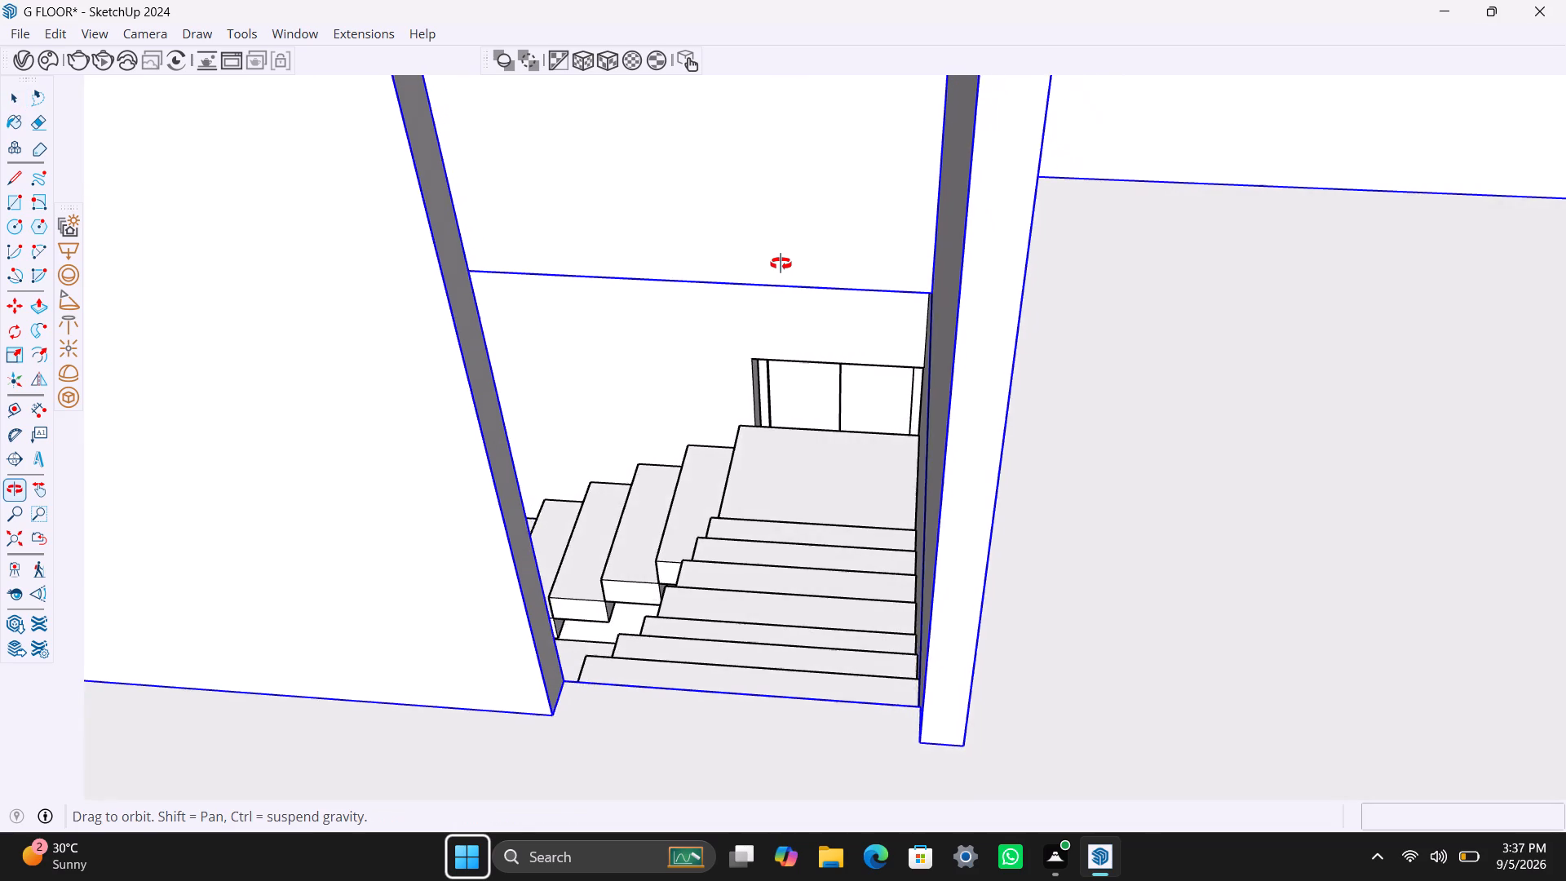
{"action": "middle_click_drag", "start_coordinate": [781, 263], "coordinate": [697, 379]}
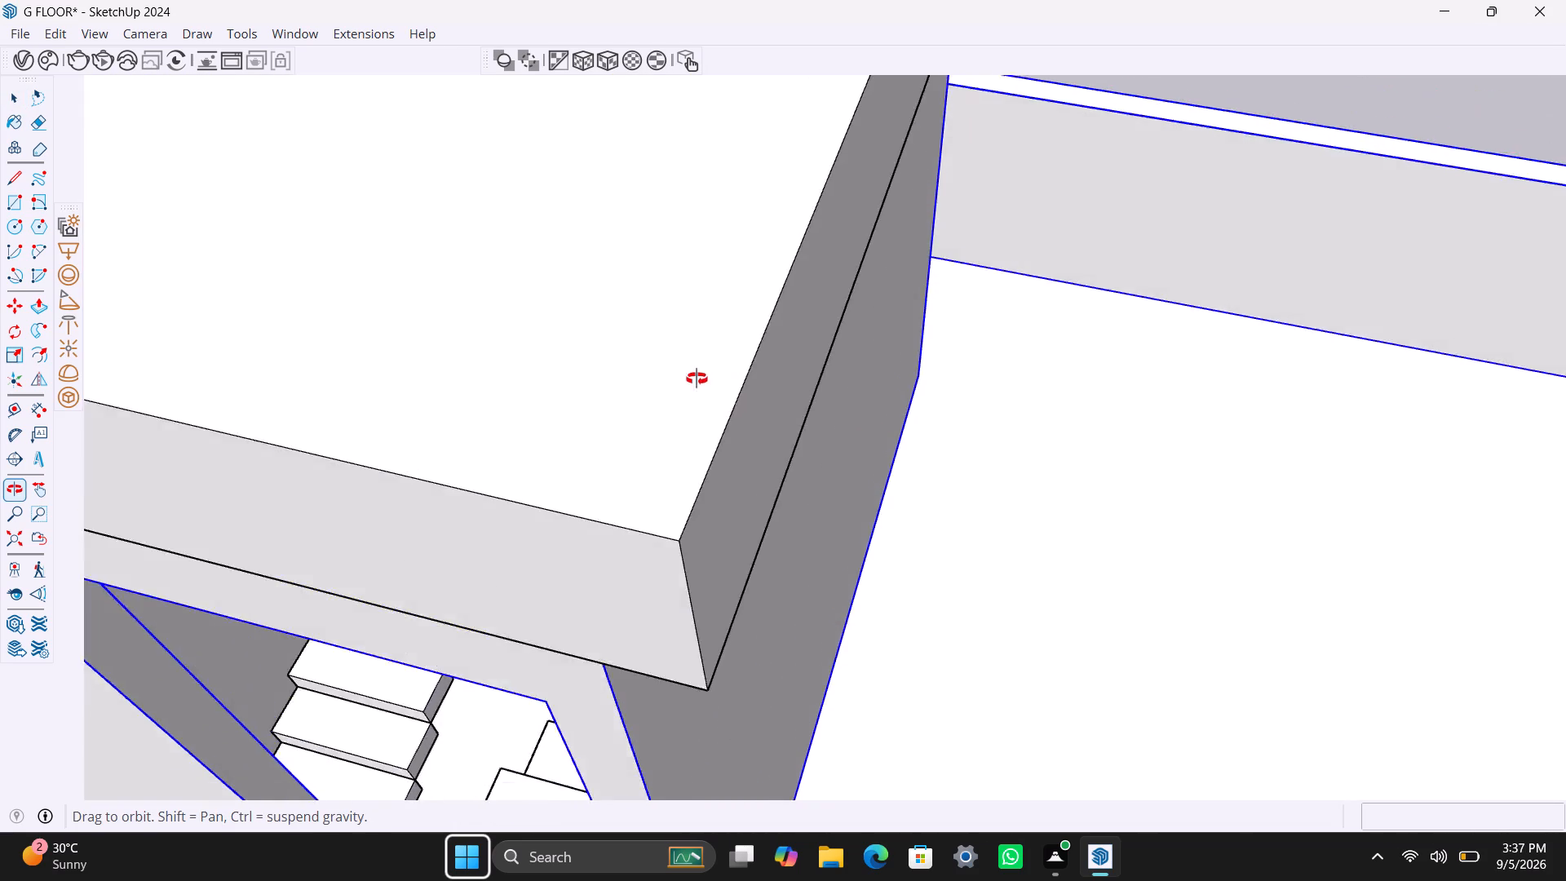
{"action": "middle_click_drag", "start_coordinate": [697, 379], "coordinate": [771, 280]}
{"action": "scroll", "coordinate": [666, 353], "scroll_direction": "down", "scroll_amount": 4}
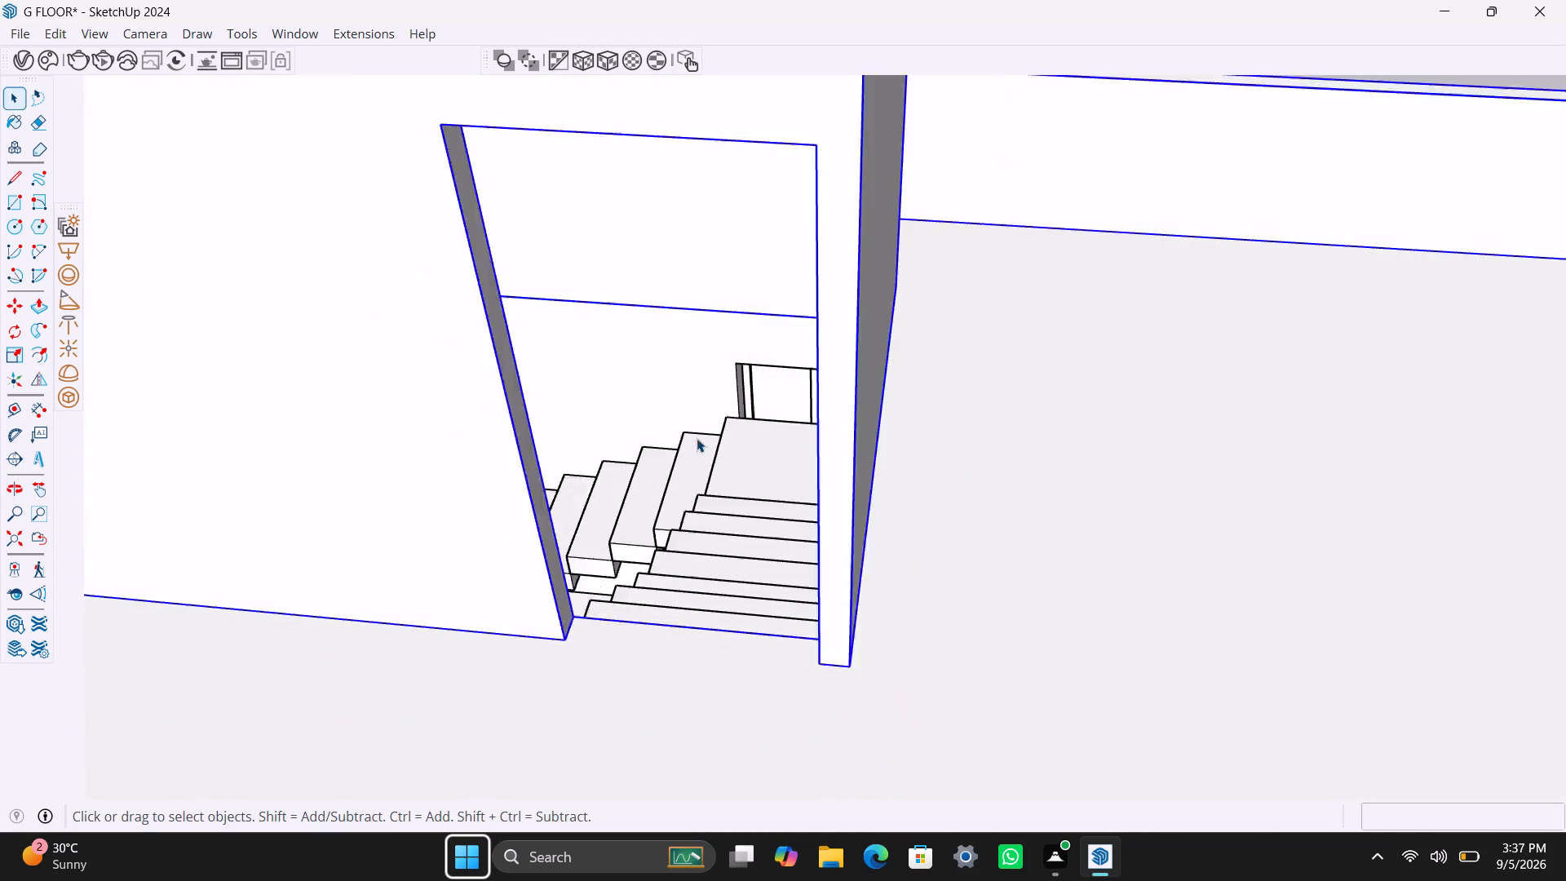
{"action": "scroll", "coordinate": [697, 438], "scroll_direction": "down", "scroll_amount": 5}
{"action": "scroll", "coordinate": [692, 400], "scroll_direction": "up", "scroll_amount": 8}
{"action": "scroll", "coordinate": [710, 361], "scroll_direction": "down", "scroll_amount": 4}
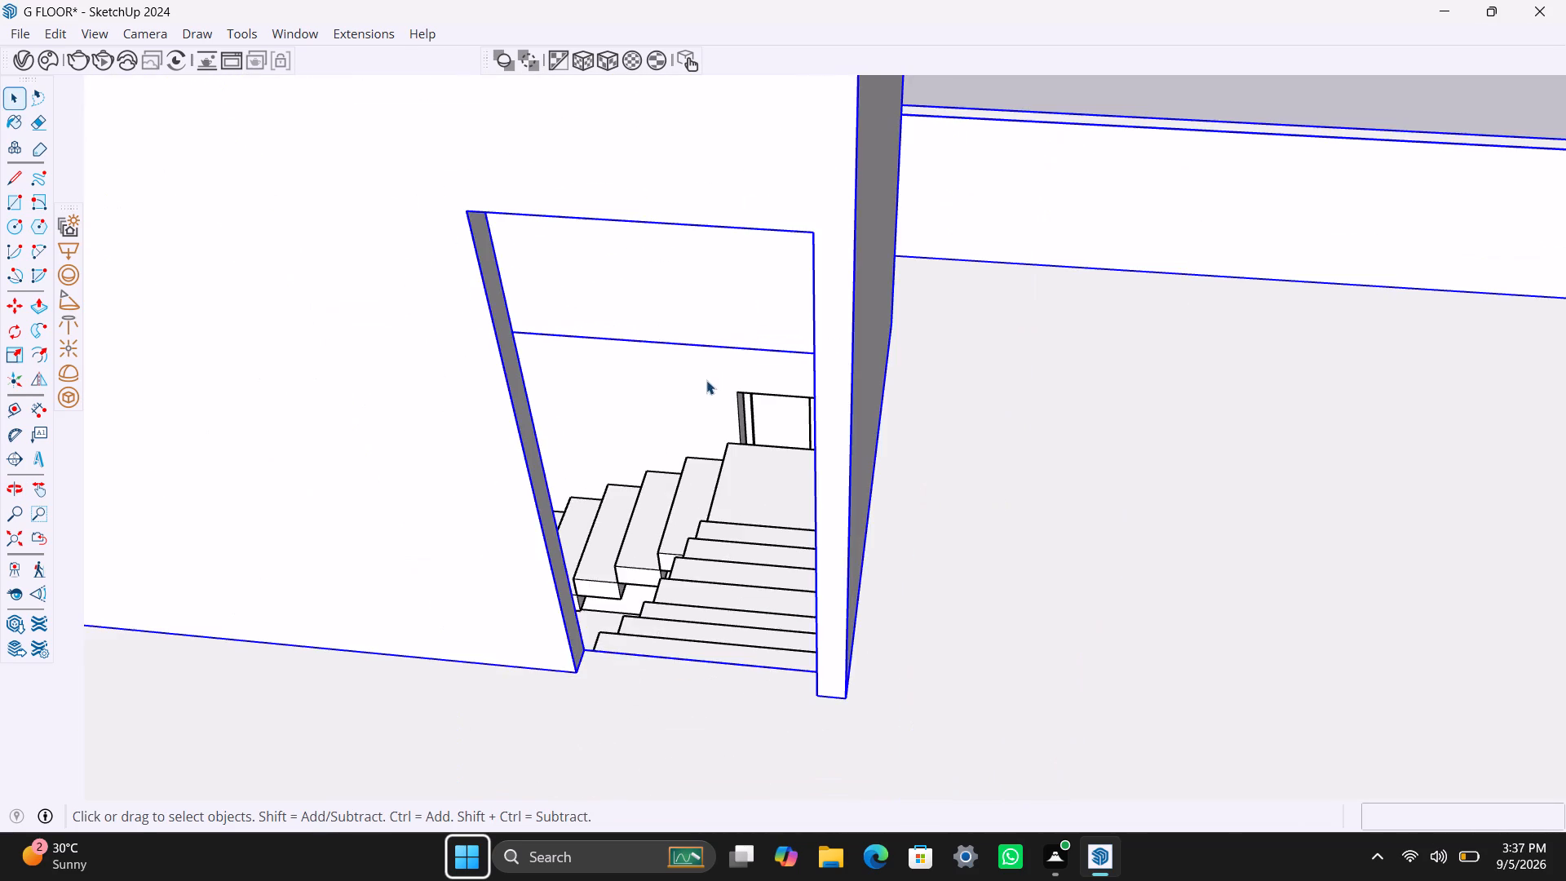
{"action": "scroll", "coordinate": [706, 382], "scroll_direction": "down", "scroll_amount": 3}
Draw a rectangle filling the roof stairwell's doorway from corner to corner and make it a group.
{"action": "middle_click_drag", "start_coordinate": [786, 522], "coordinate": [852, 463]}
{"action": "key", "text": "r"}
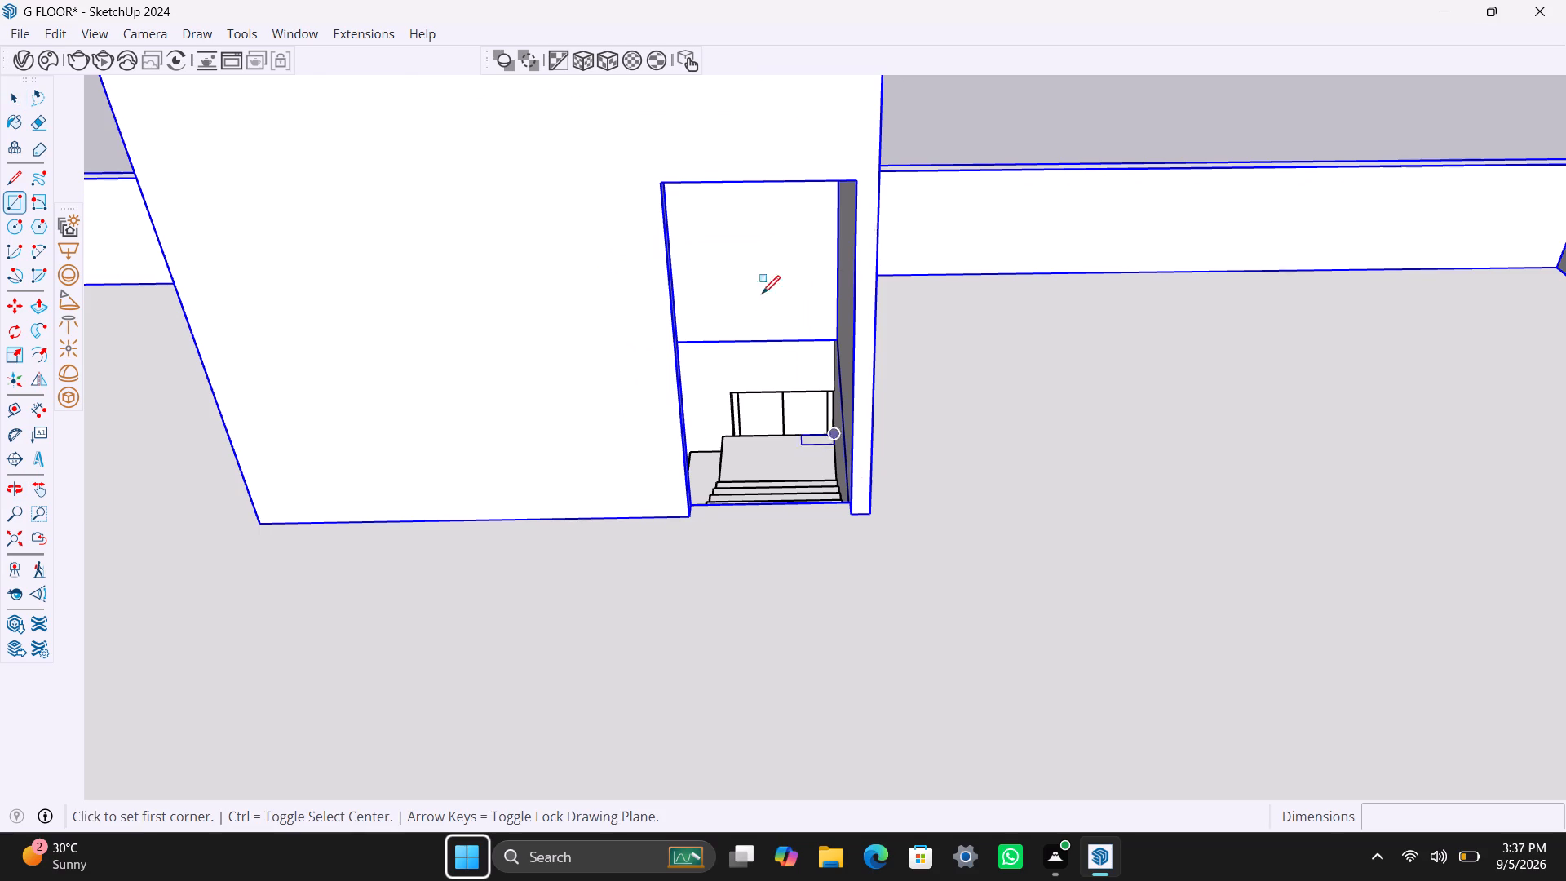
{"action": "left_click", "coordinate": [663, 184]}
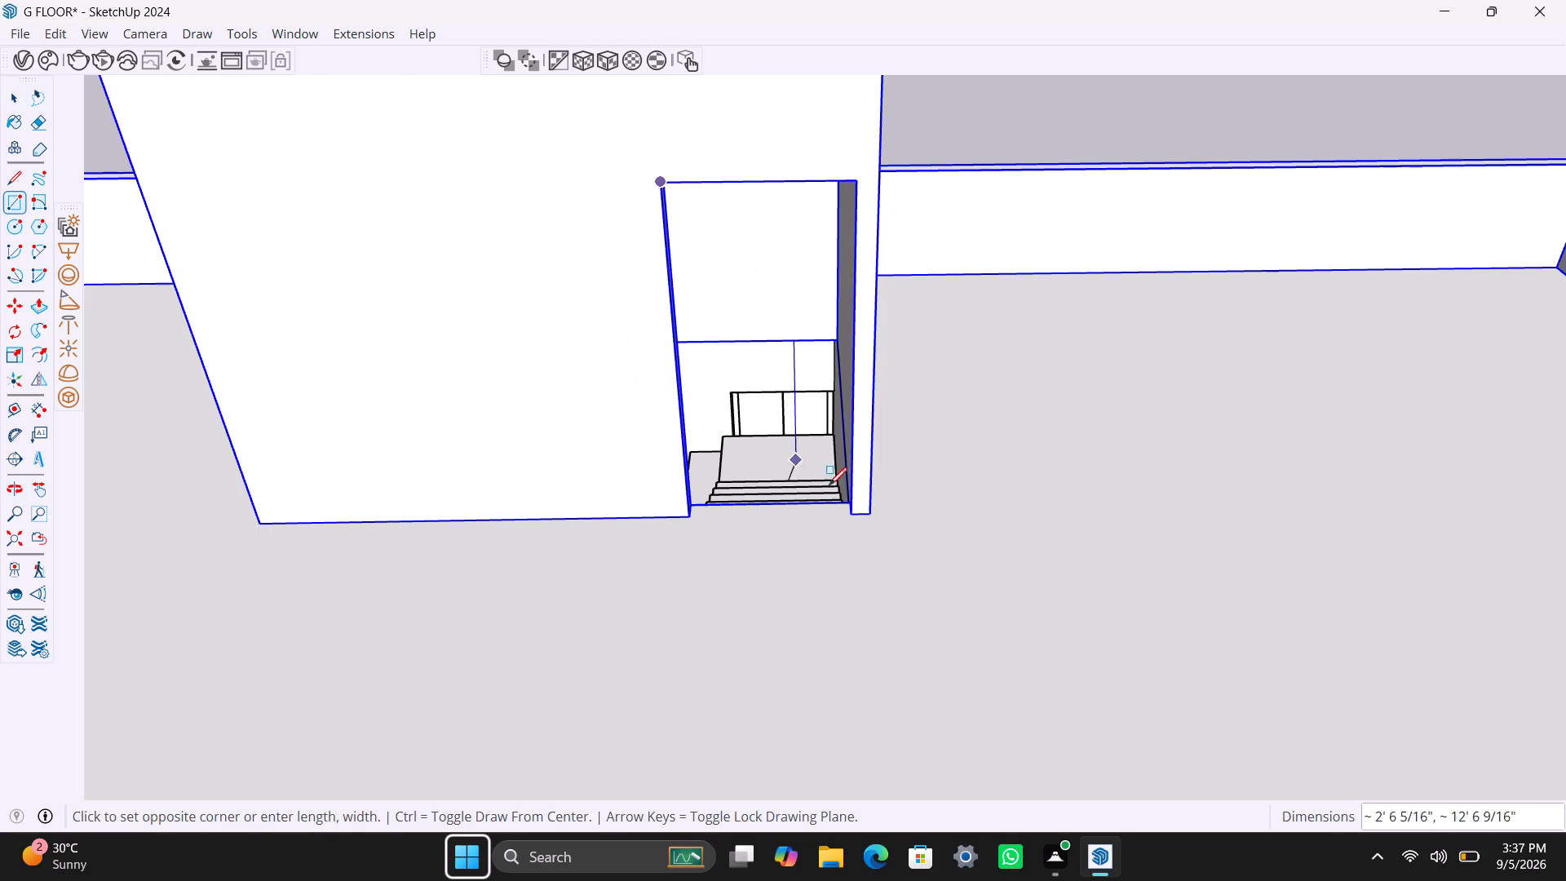
{"action": "left_click", "coordinate": [860, 512]}
{"action": "key", "text": "space"}
{"action": "double_click", "coordinate": [819, 454]}
{"action": "right_click", "coordinate": [798, 442]}
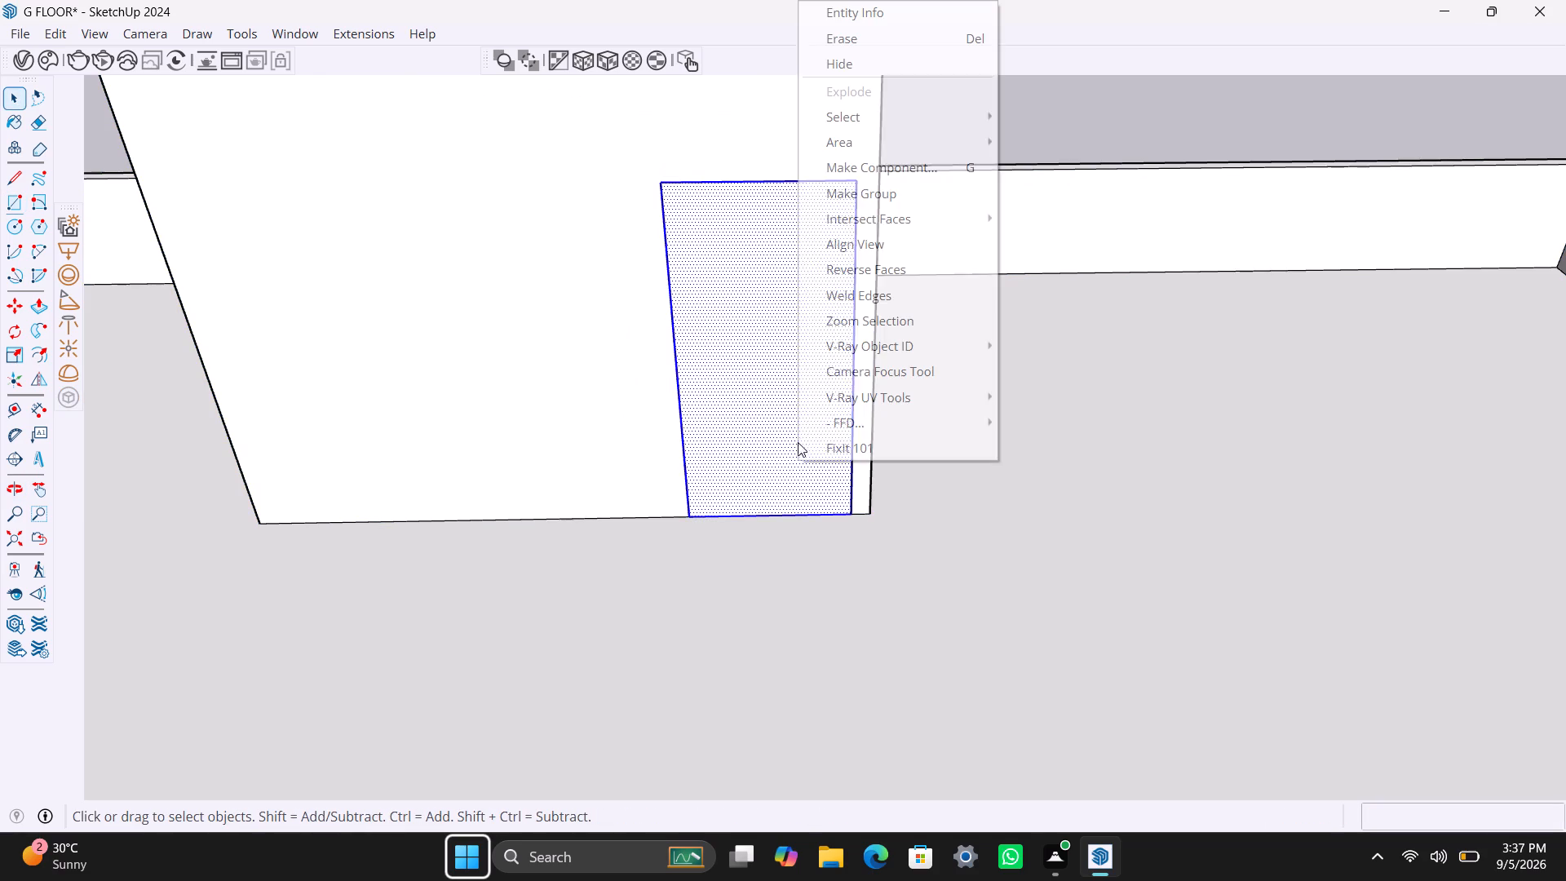
{"action": "left_click", "coordinate": [883, 201]}
Inside the doorway group, offset the face's outline 2" inward and delete the inner face to leave a door frame.
{"action": "double_click", "coordinate": [756, 364]}
{"action": "left_click", "coordinate": [751, 352]}
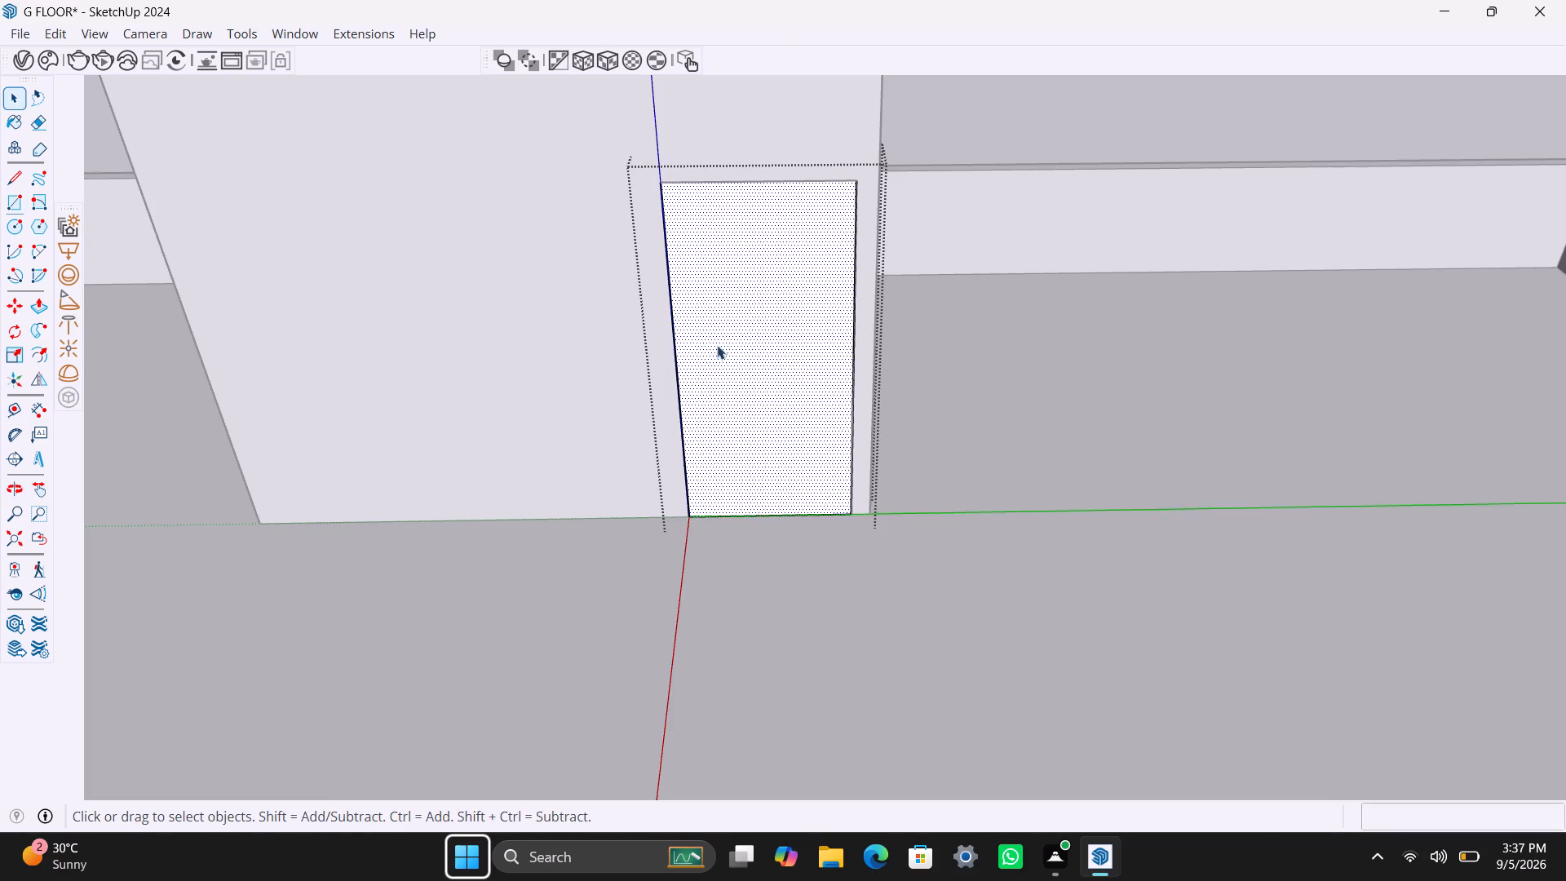
{"action": "key", "text": "d"}
{"action": "key", "text": "f"}
{"action": "left_click", "coordinate": [691, 270]}
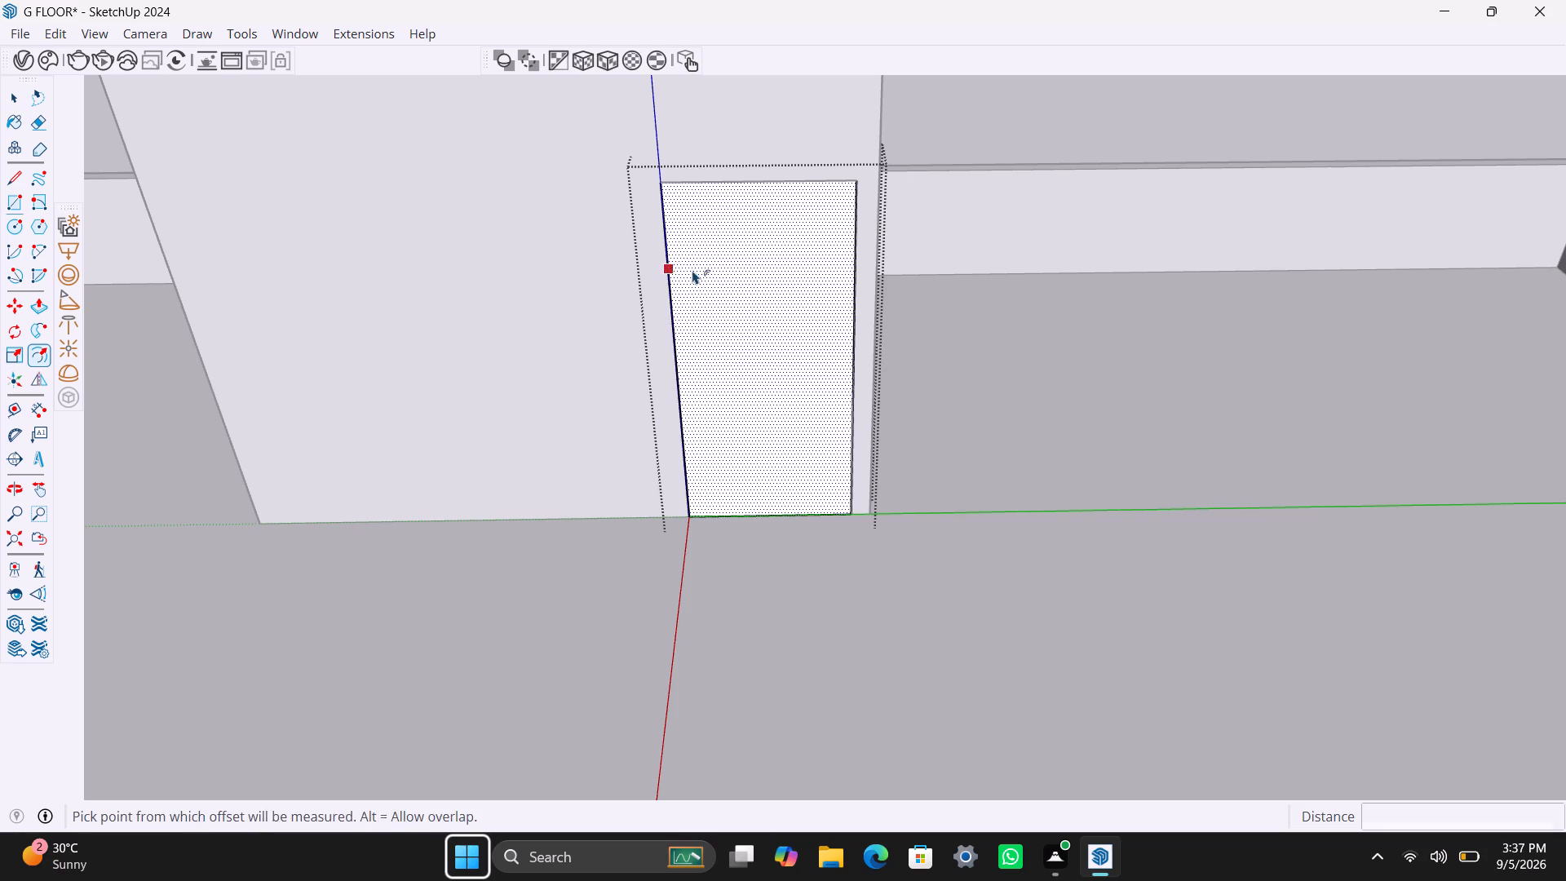
{"action": "key", "text": "2"}
{"action": "key", "text": "shift+quotedbl"}
{"action": "key", "text": "Return"}
{"action": "key", "text": "space"}
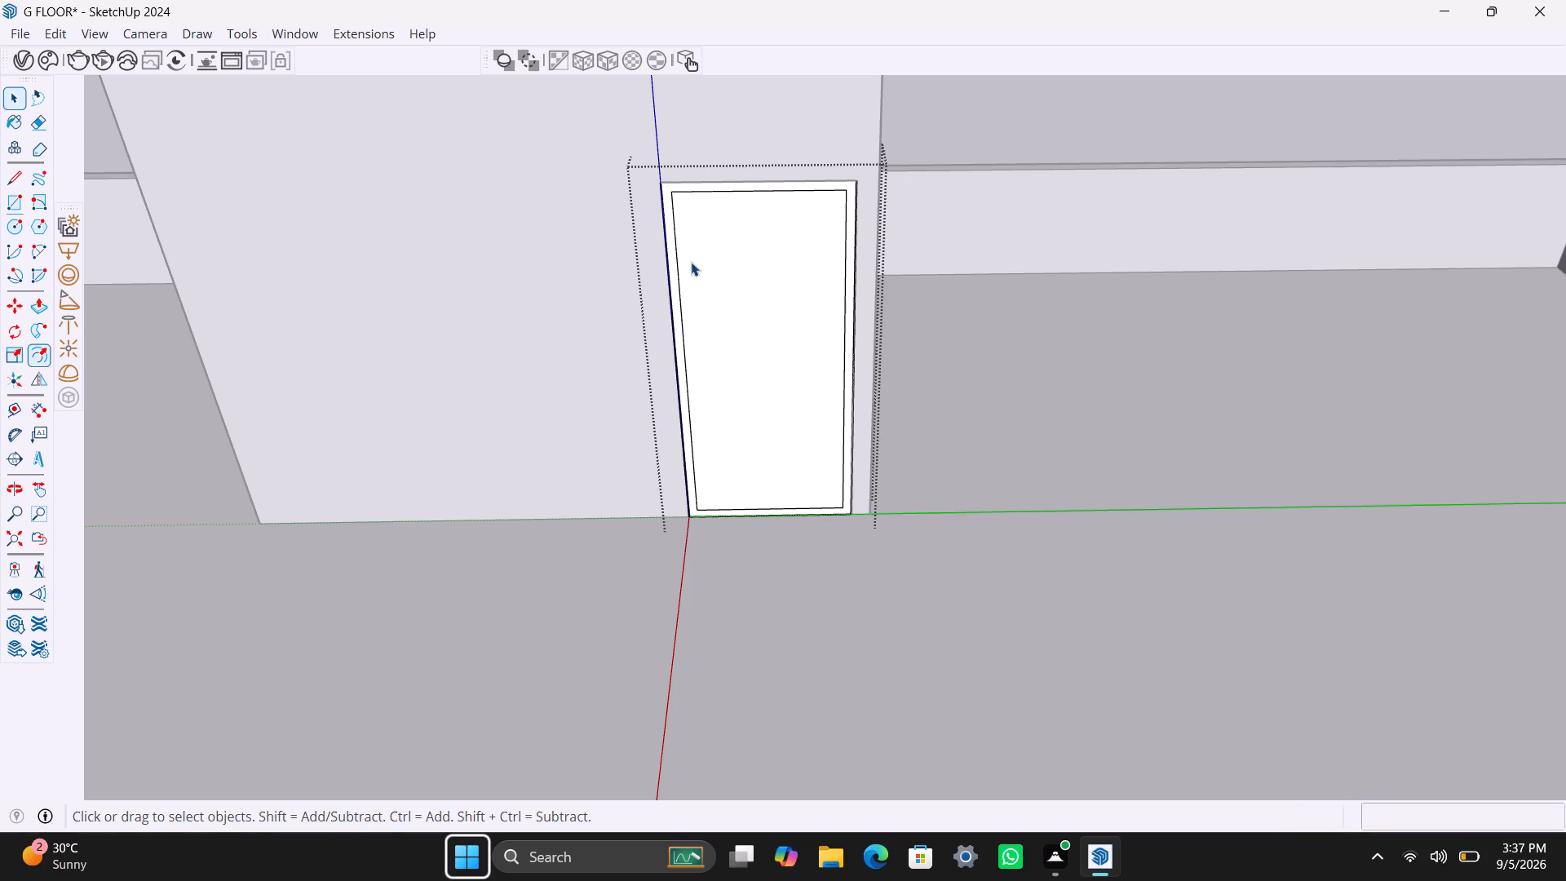
{"action": "left_click", "coordinate": [772, 298]}
{"action": "key", "text": "Delete"}
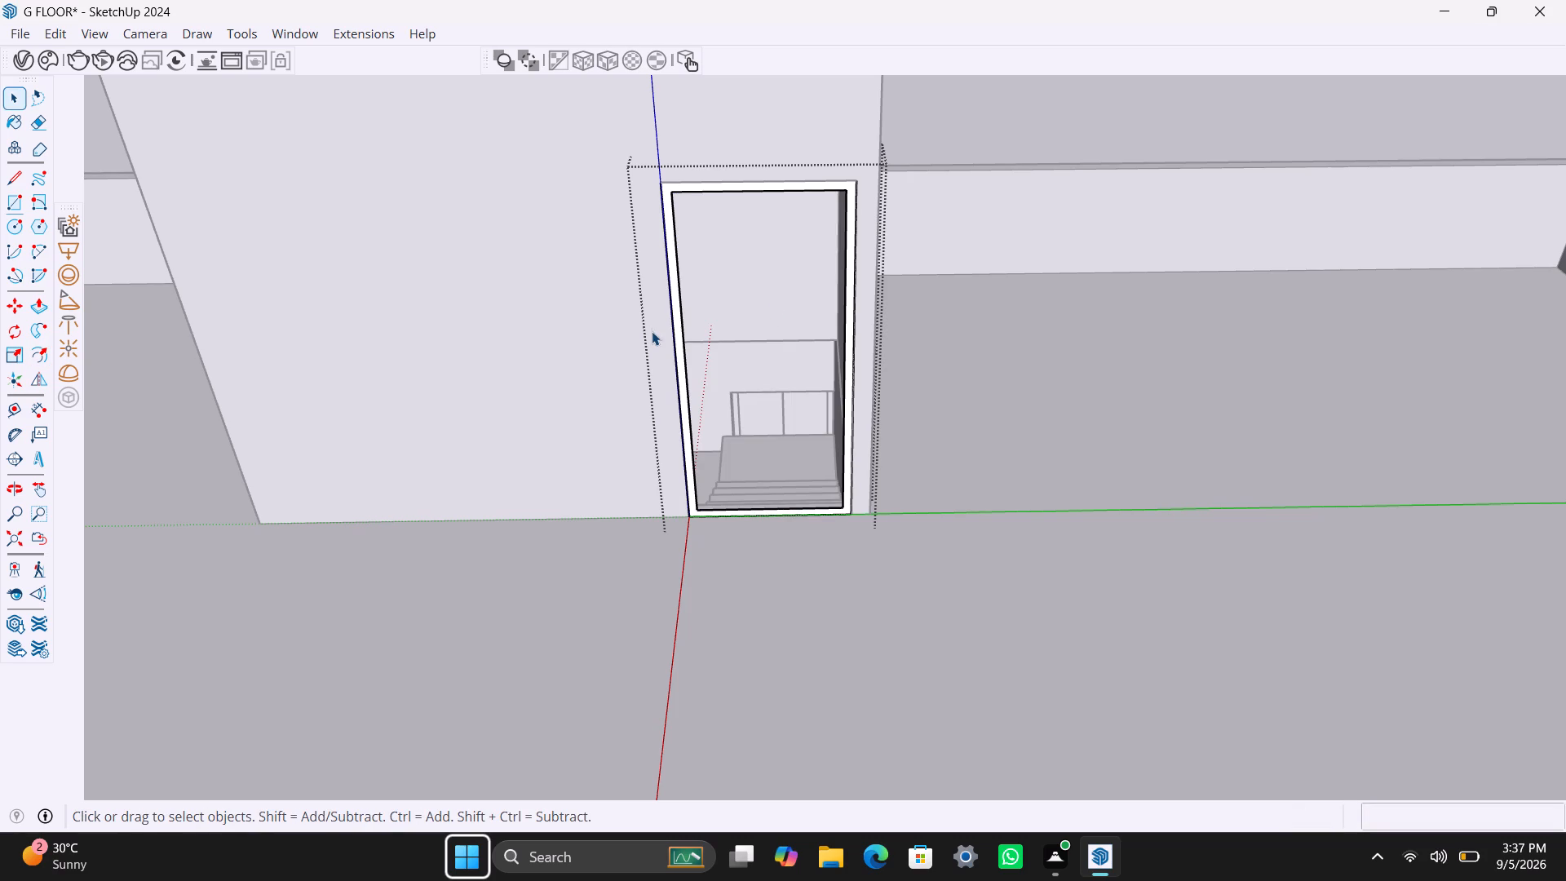
Push/Pull the door frame's face to a thickness of 2".
{"action": "scroll", "coordinate": [652, 331], "scroll_direction": "up", "scroll_amount": 6}
{"action": "left_click", "coordinate": [657, 360]}
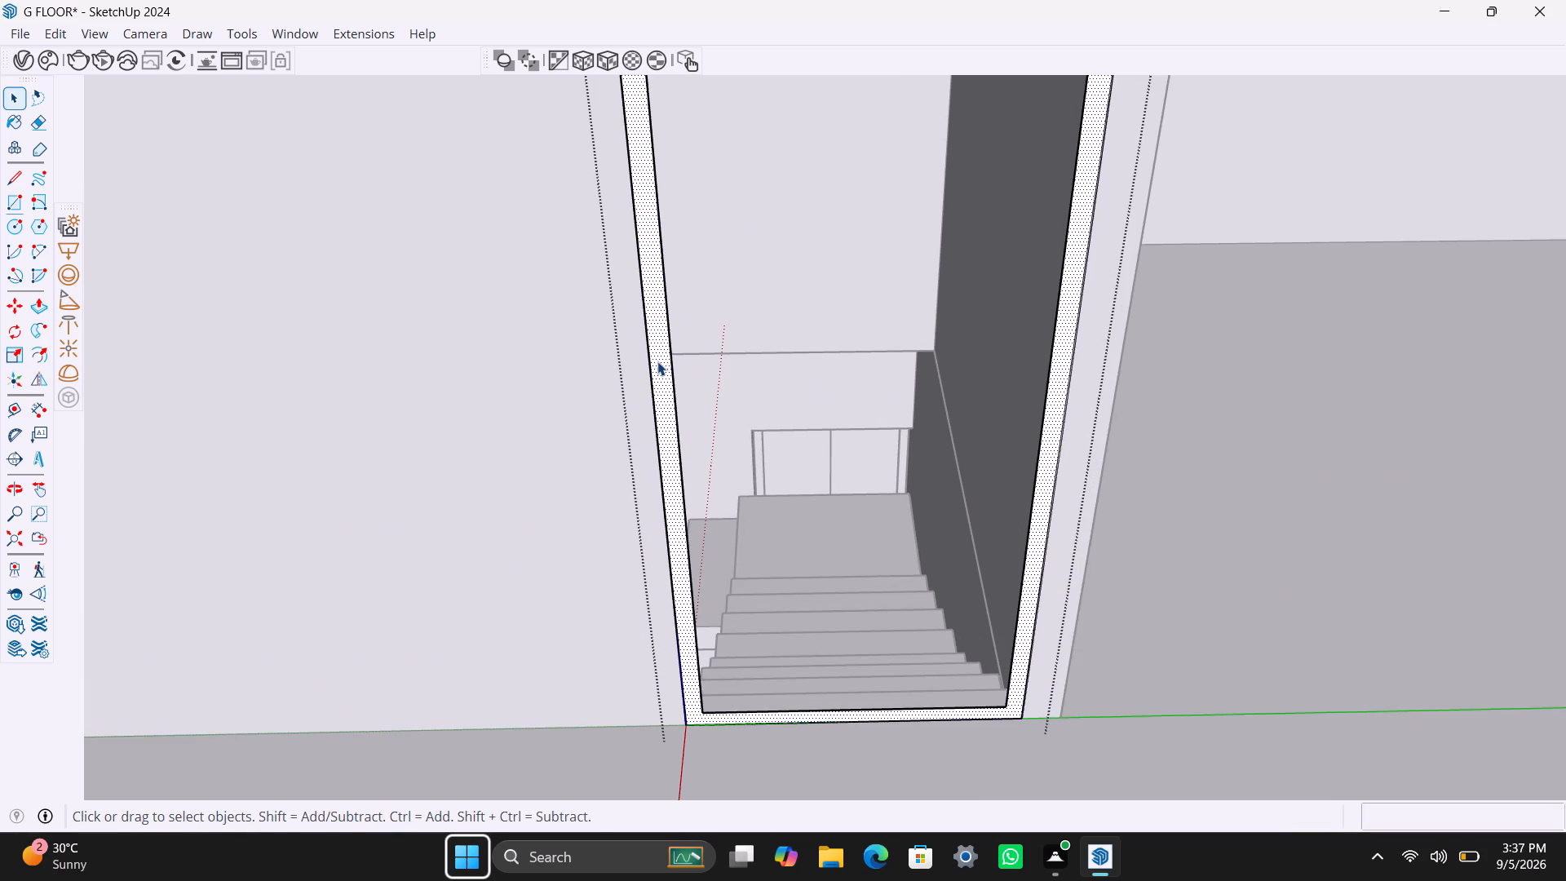
{"action": "key", "text": "p"}
{"action": "left_click", "coordinate": [657, 361]}
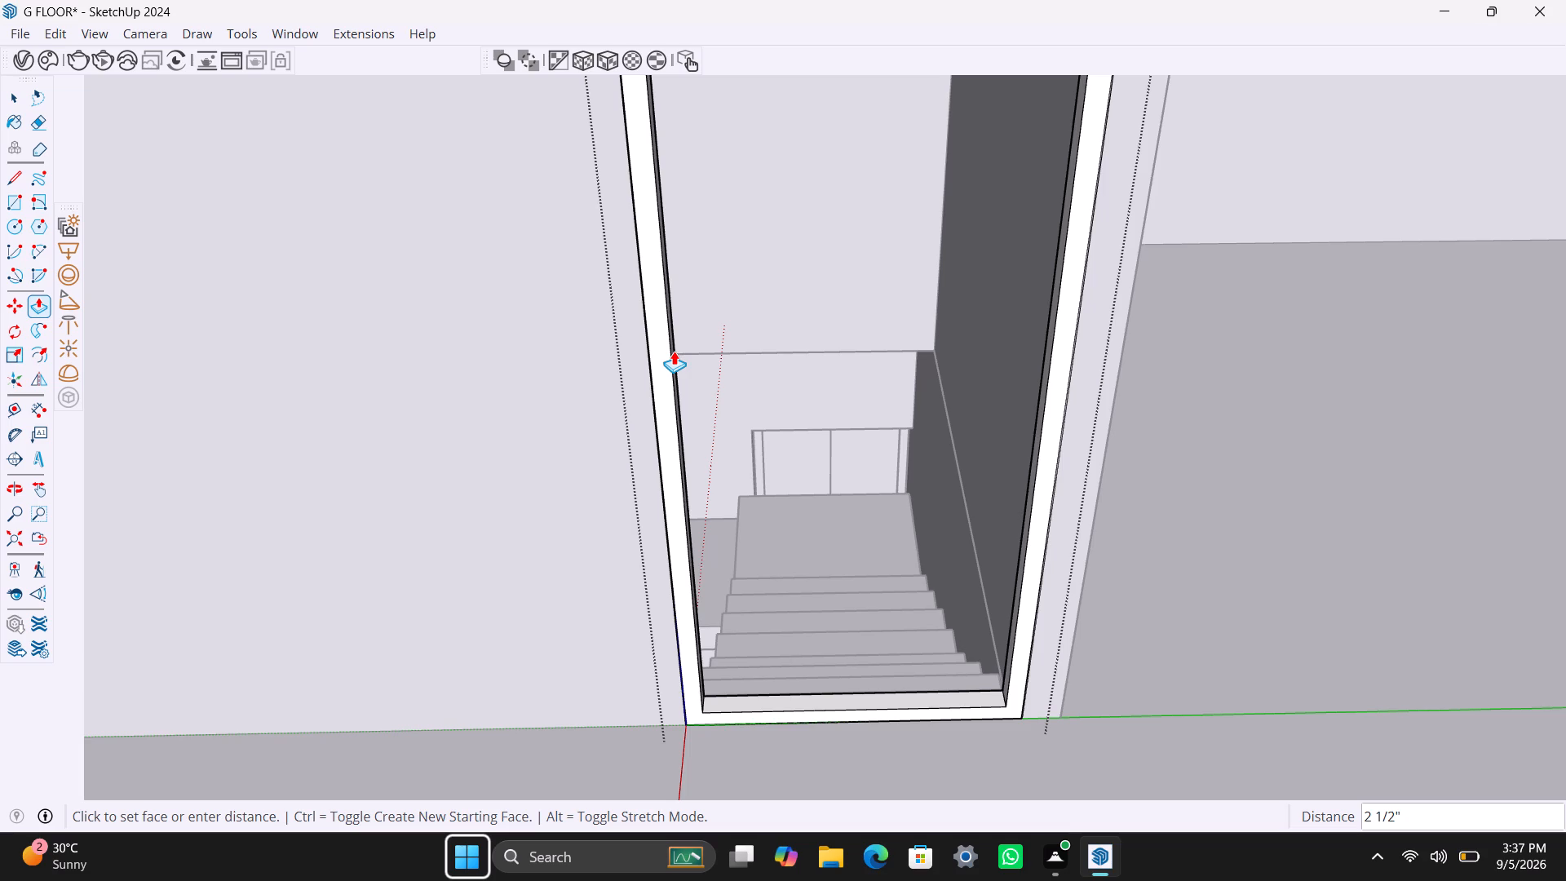
{"action": "type", "text": "2\""}
{"action": "key", "text": "Return"}
{"action": "key", "text": "space"}
Draw a door panel rectangle of about 6' 8" by 2' 10 5/8" filling the frame's opening and make it a group.
{"action": "scroll", "coordinate": [697, 401], "scroll_direction": "down", "scroll_amount": 5}
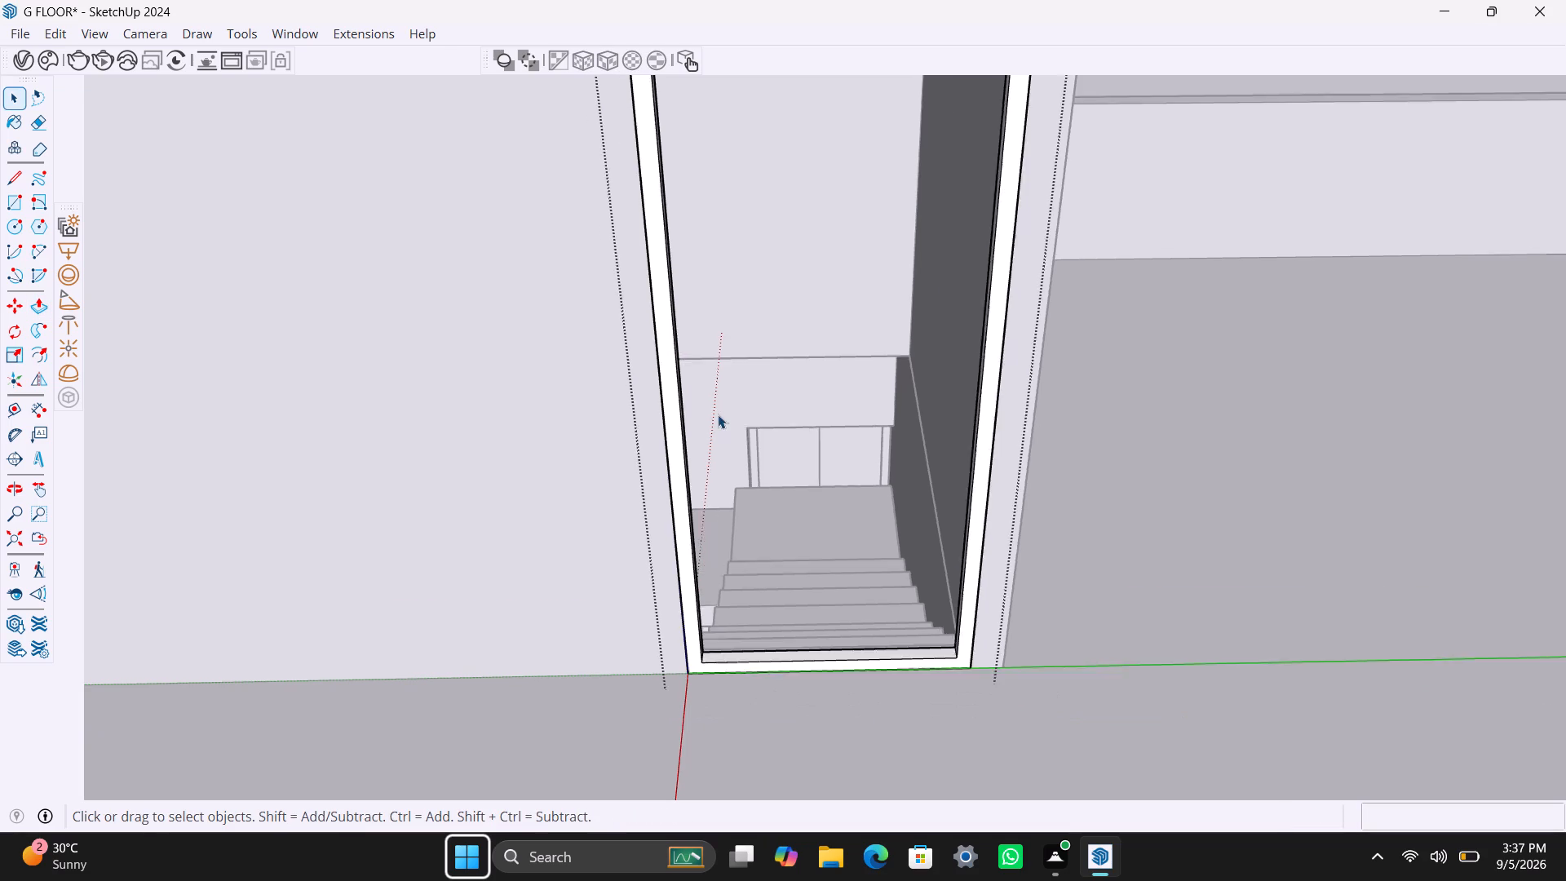
{"action": "key", "text": "r"}
{"action": "left_click", "coordinate": [687, 252]}
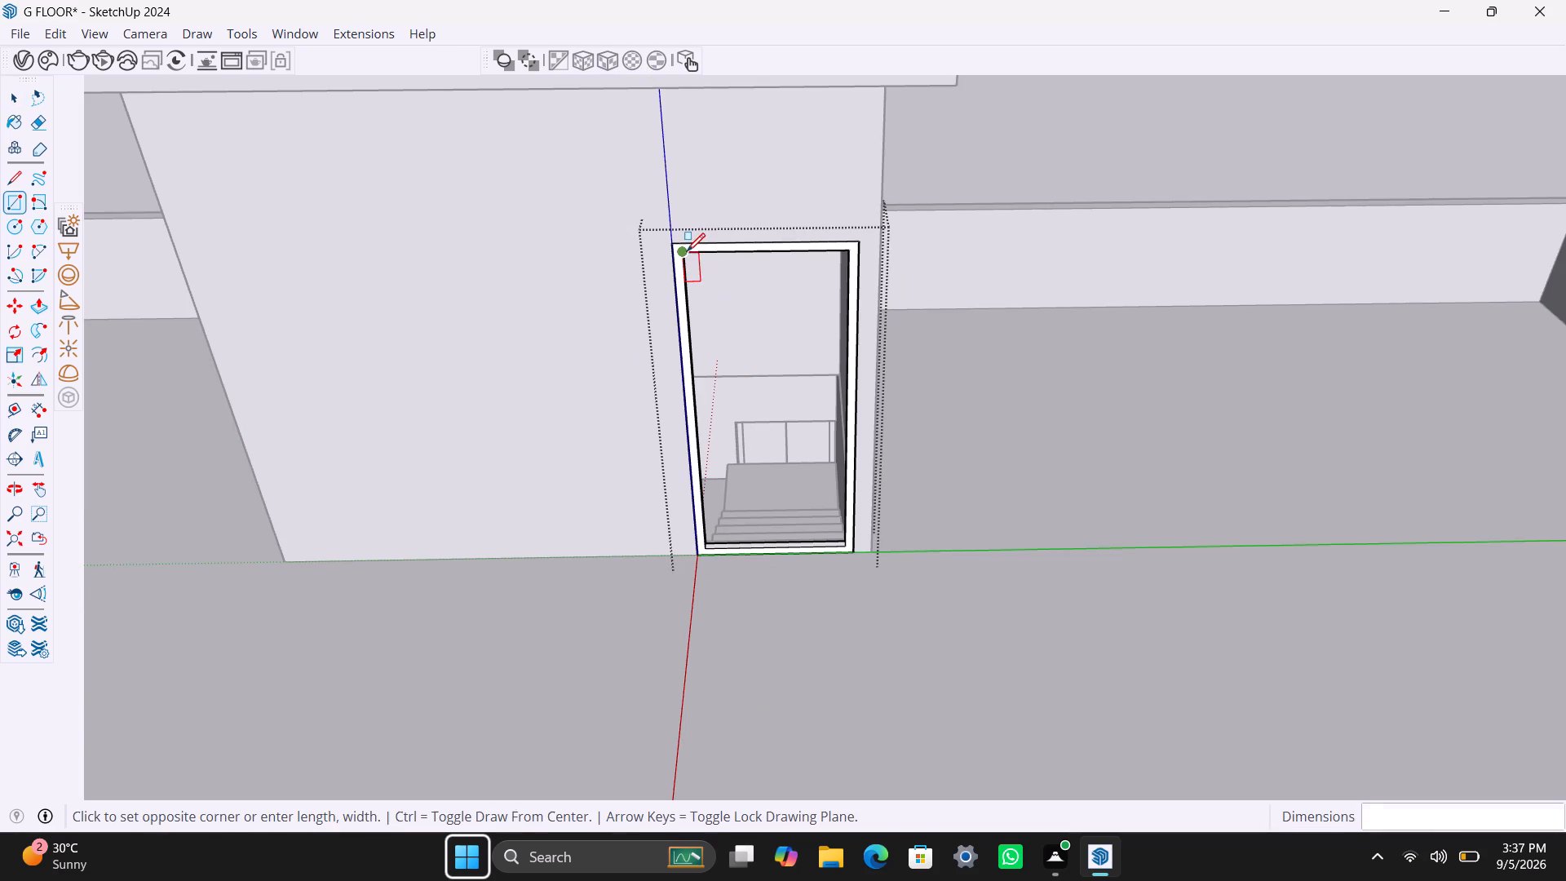
{"action": "left_click", "coordinate": [843, 547]}
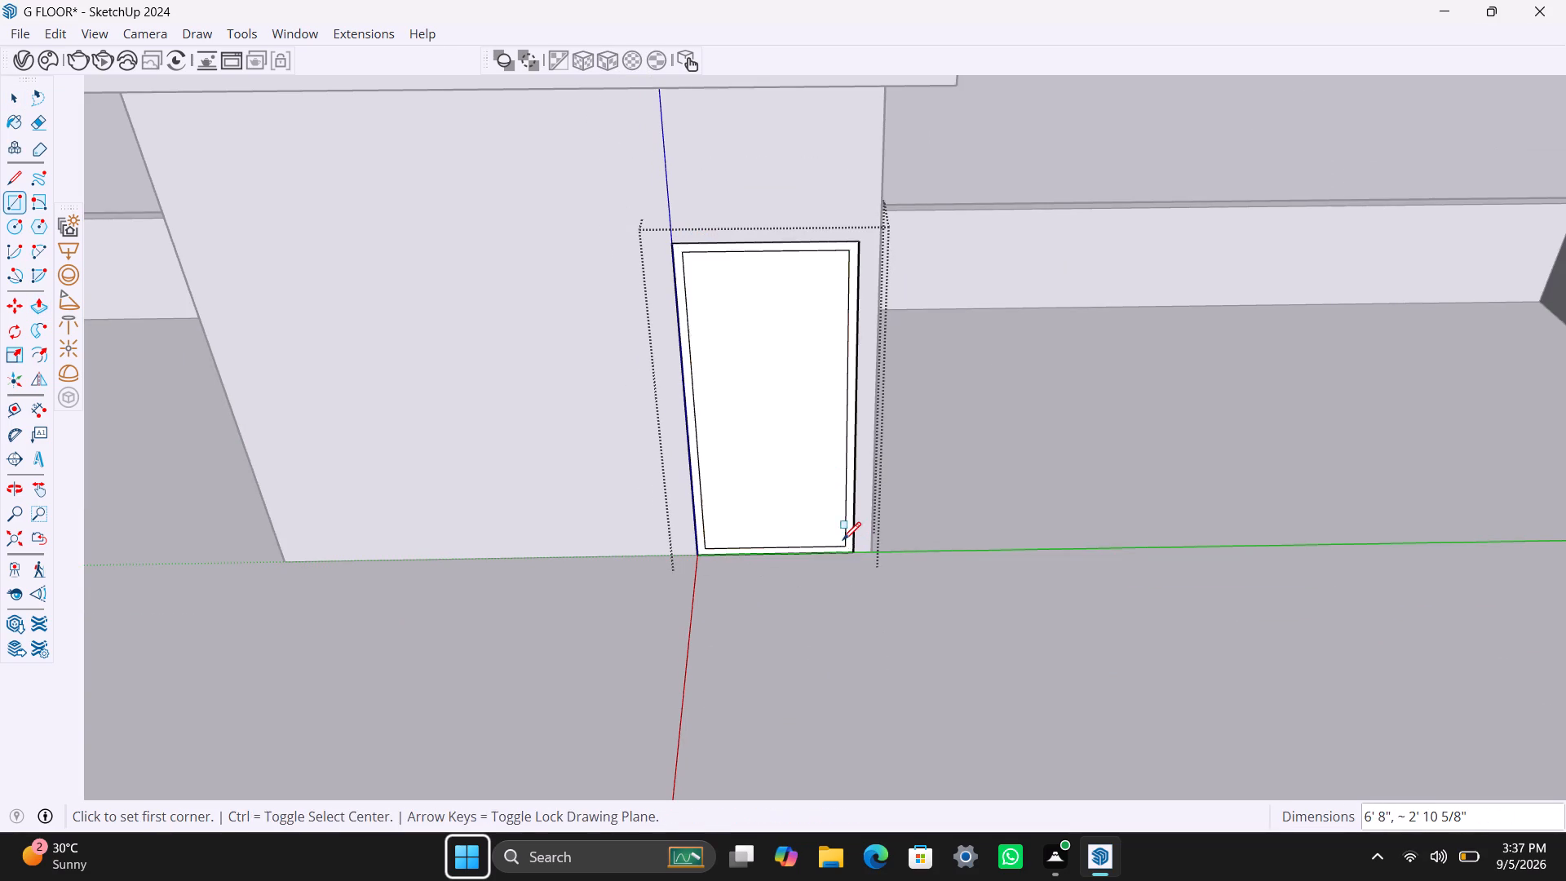
{"action": "key", "text": "space"}
{"action": "double_click", "coordinate": [811, 479]}
{"action": "right_click", "coordinate": [812, 479]}
{"action": "left_click", "coordinate": [890, 193]}
Open the door panel group and Push/Pull its face to a thickness of 18 mm.
{"action": "double_click", "coordinate": [792, 380]}
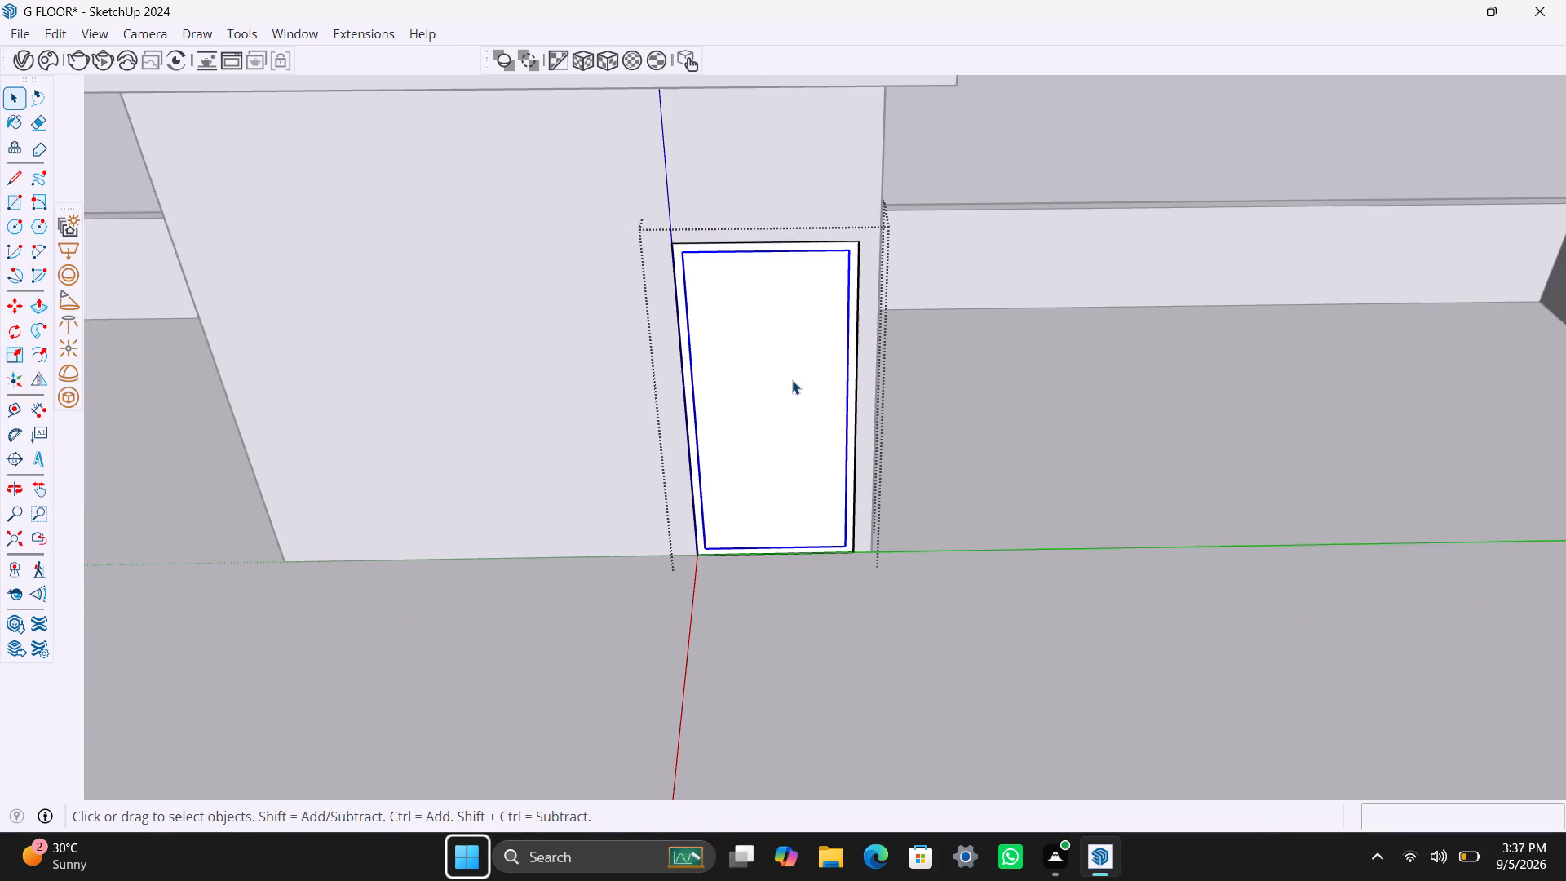
{"action": "left_click", "coordinate": [785, 376]}
{"action": "key", "text": "p"}
{"action": "left_click", "coordinate": [776, 378]}
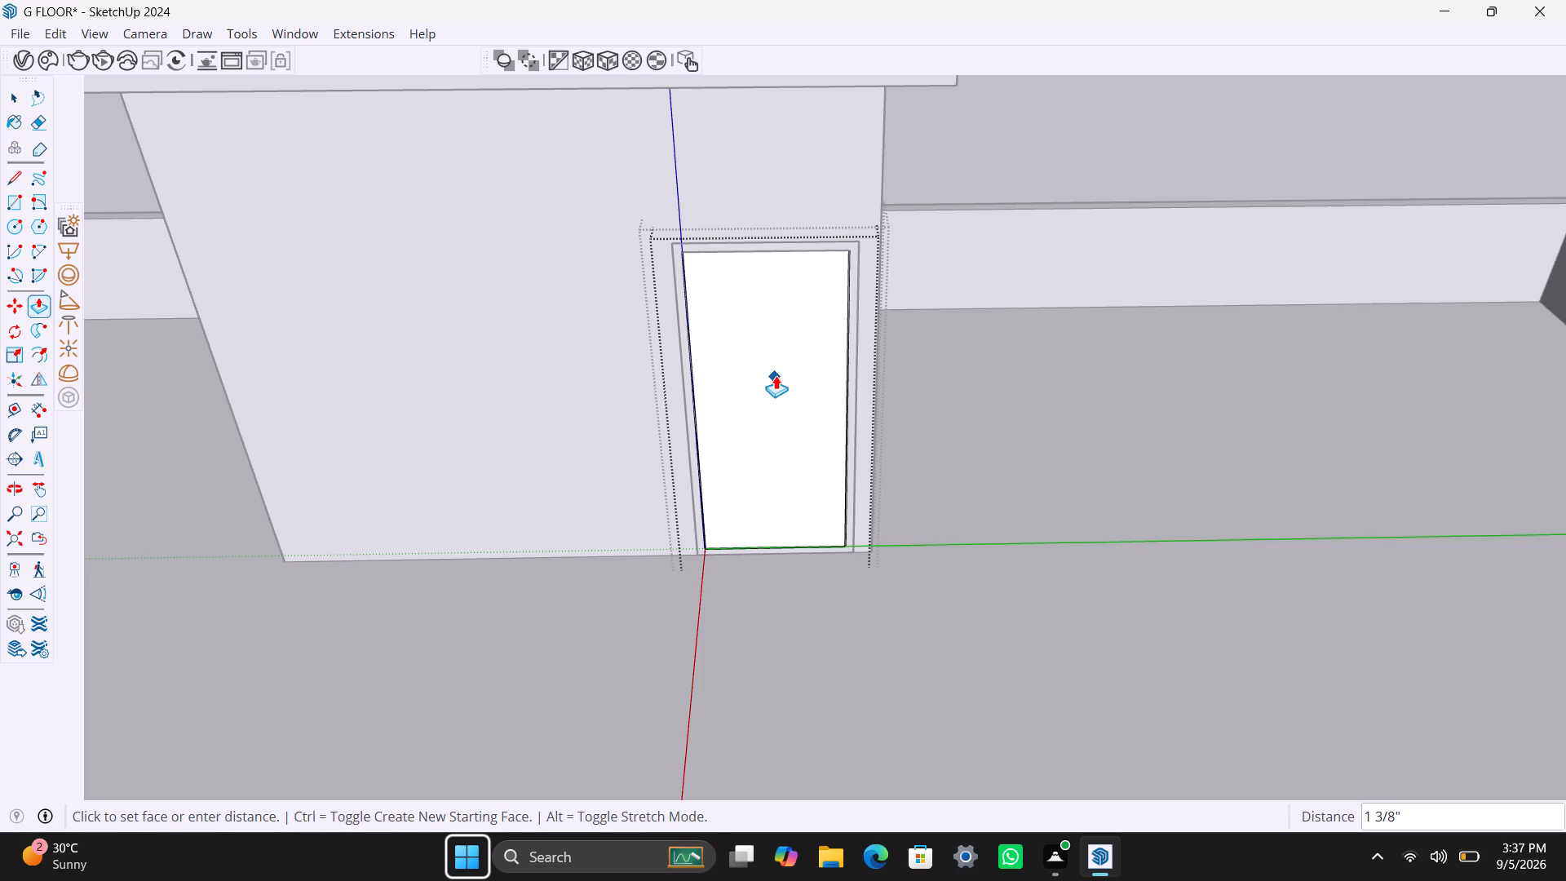
{"action": "type", "text": "18MM"}
{"action": "key", "text": "Return"}
{"action": "key", "text": "space"}
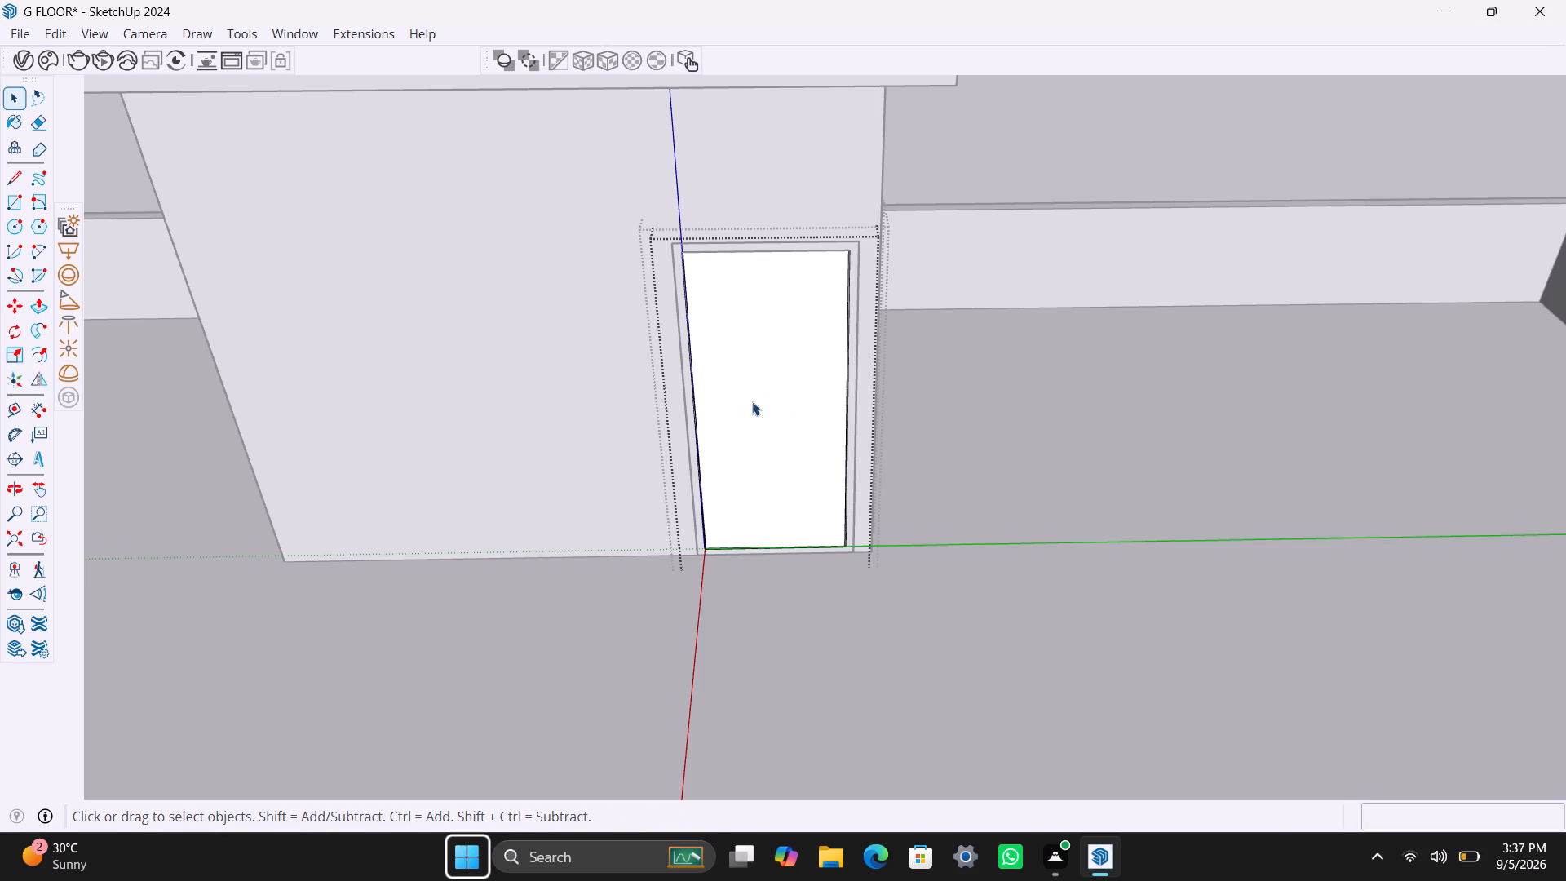
Draw an upright handle rectangle about 9" by 2" near the door panel's long edge at mid-height and make it a group.
{"action": "key", "text": "r"}
{"action": "scroll", "coordinate": [714, 440], "scroll_direction": "up", "scroll_amount": 3}
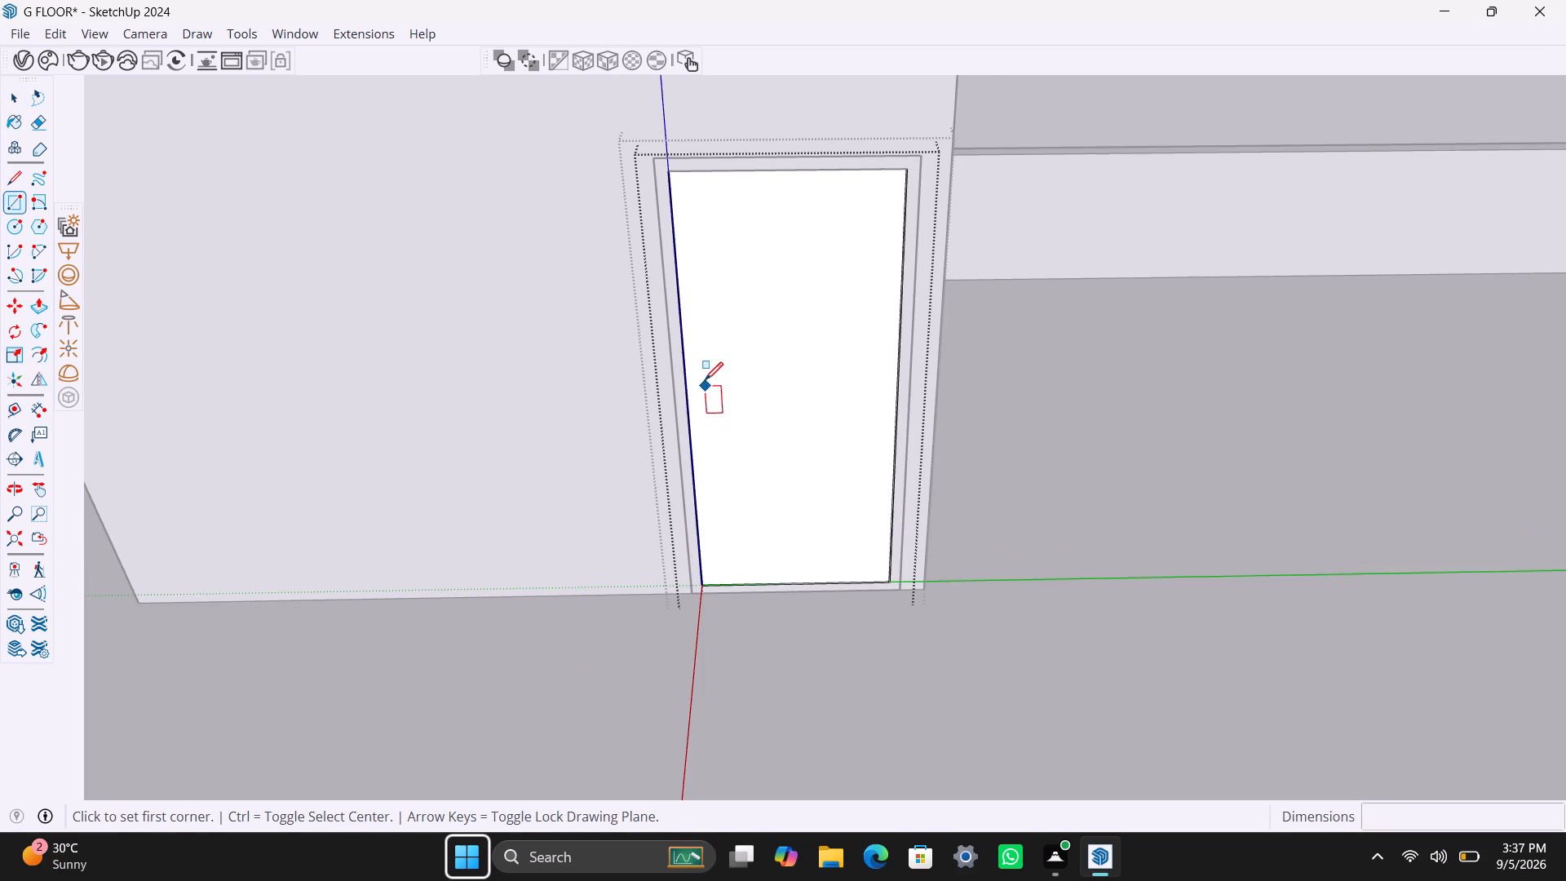
{"action": "left_click", "coordinate": [705, 380]}
{"action": "scroll", "coordinate": [723, 427], "scroll_direction": "up", "scroll_amount": 1}
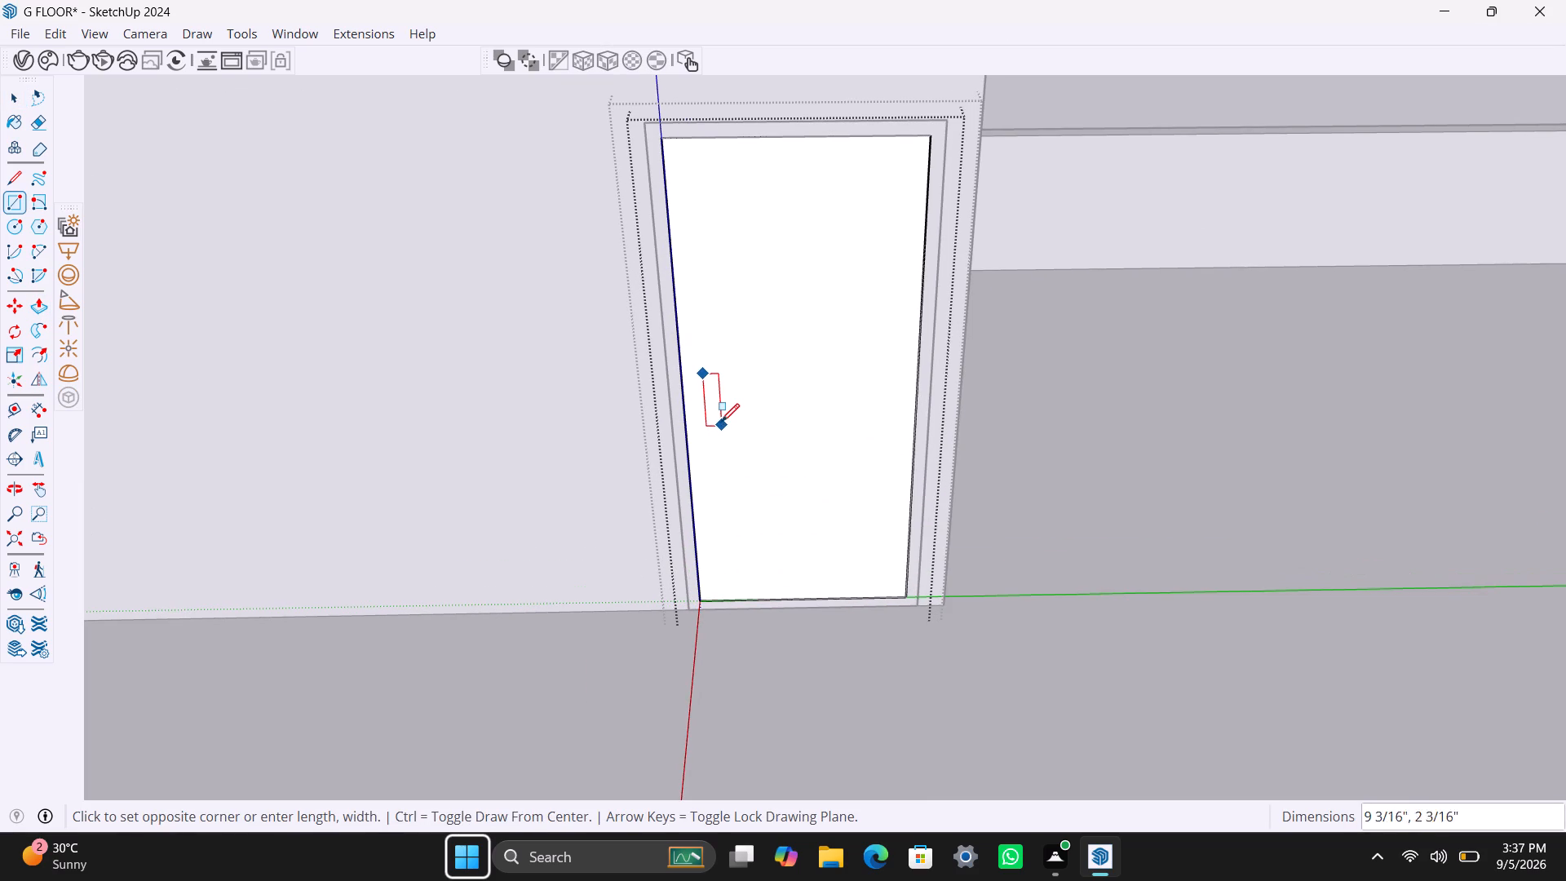
{"action": "left_click", "coordinate": [719, 422]}
{"action": "key", "text": "space"}
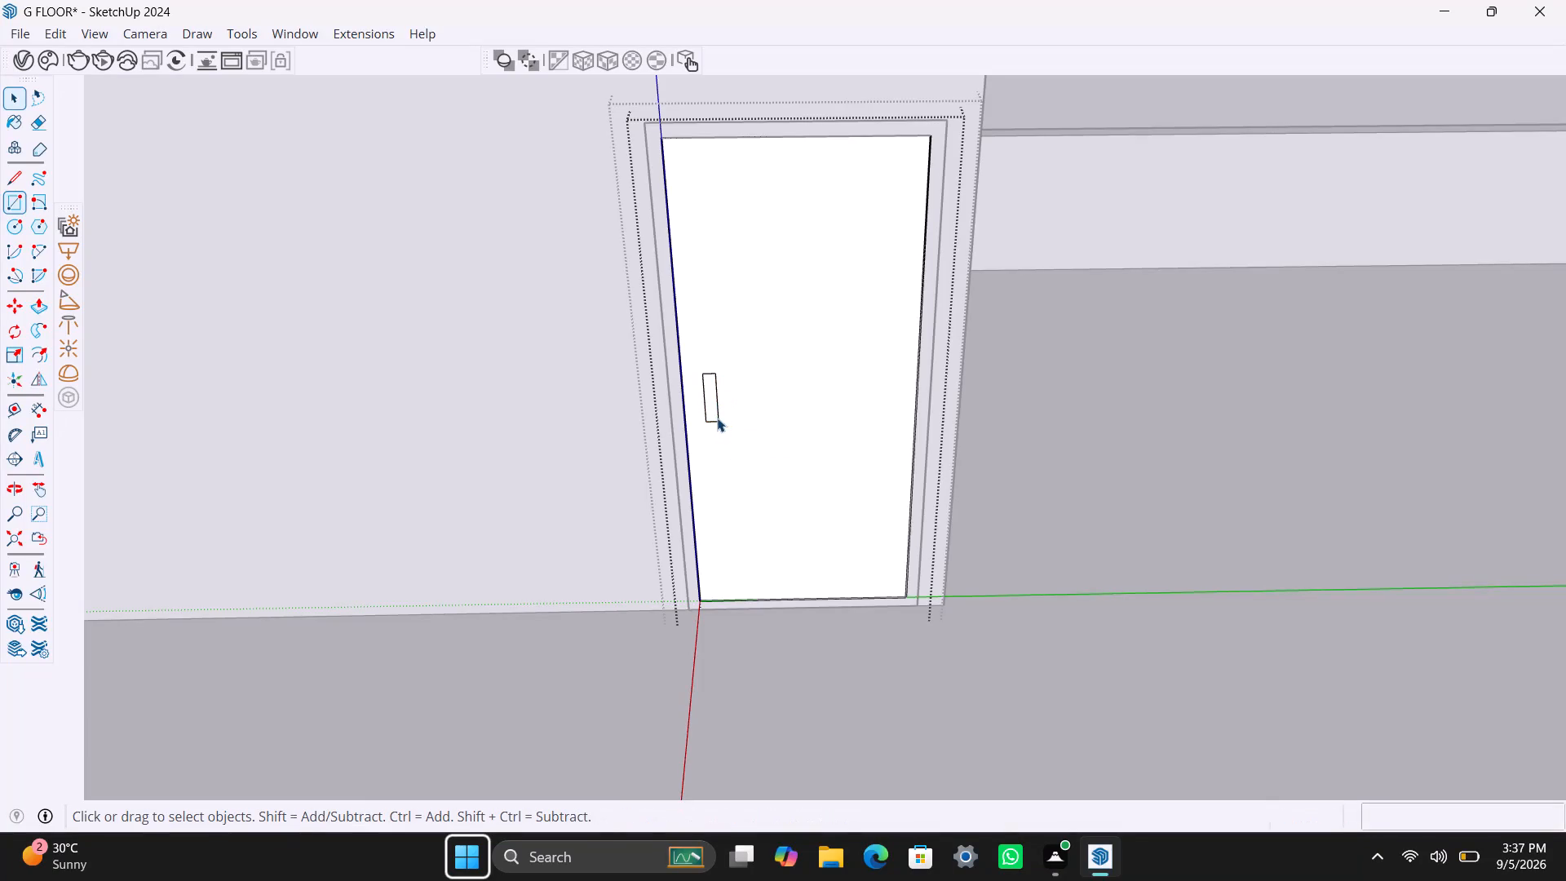
{"action": "double_click", "coordinate": [714, 412]}
{"action": "right_click", "coordinate": [708, 406]}
{"action": "left_click", "coordinate": [785, 205]}
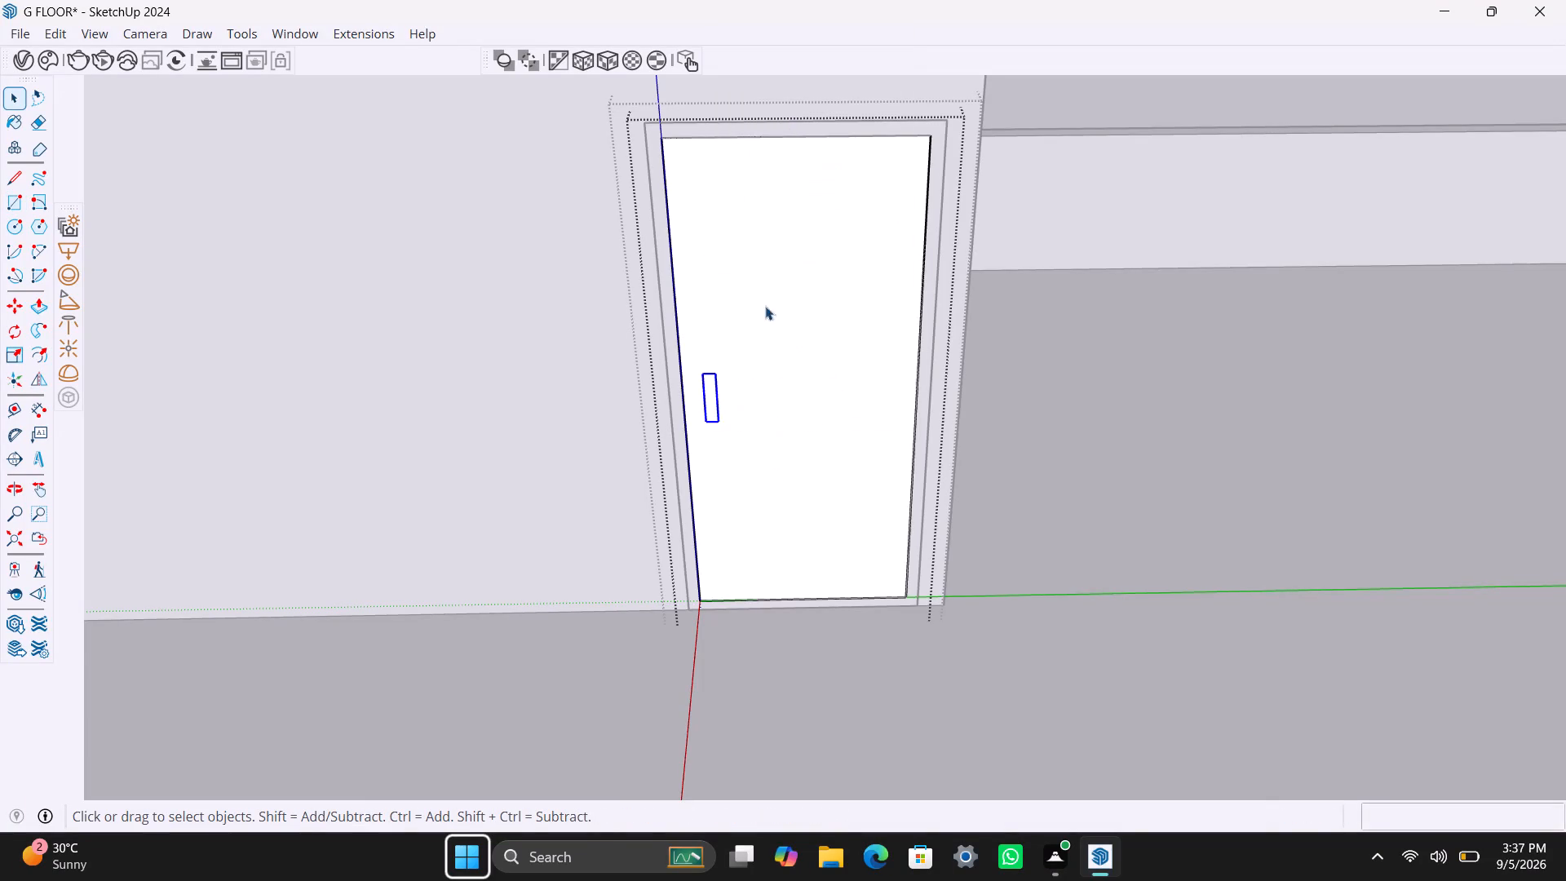
Open the door handle group, Push/Pull its face to a thickness of about 1/2", and close all open groups.
{"action": "scroll", "coordinate": [723, 433], "scroll_direction": "up", "scroll_amount": 2}
{"action": "triple_click", "coordinate": [710, 394]}
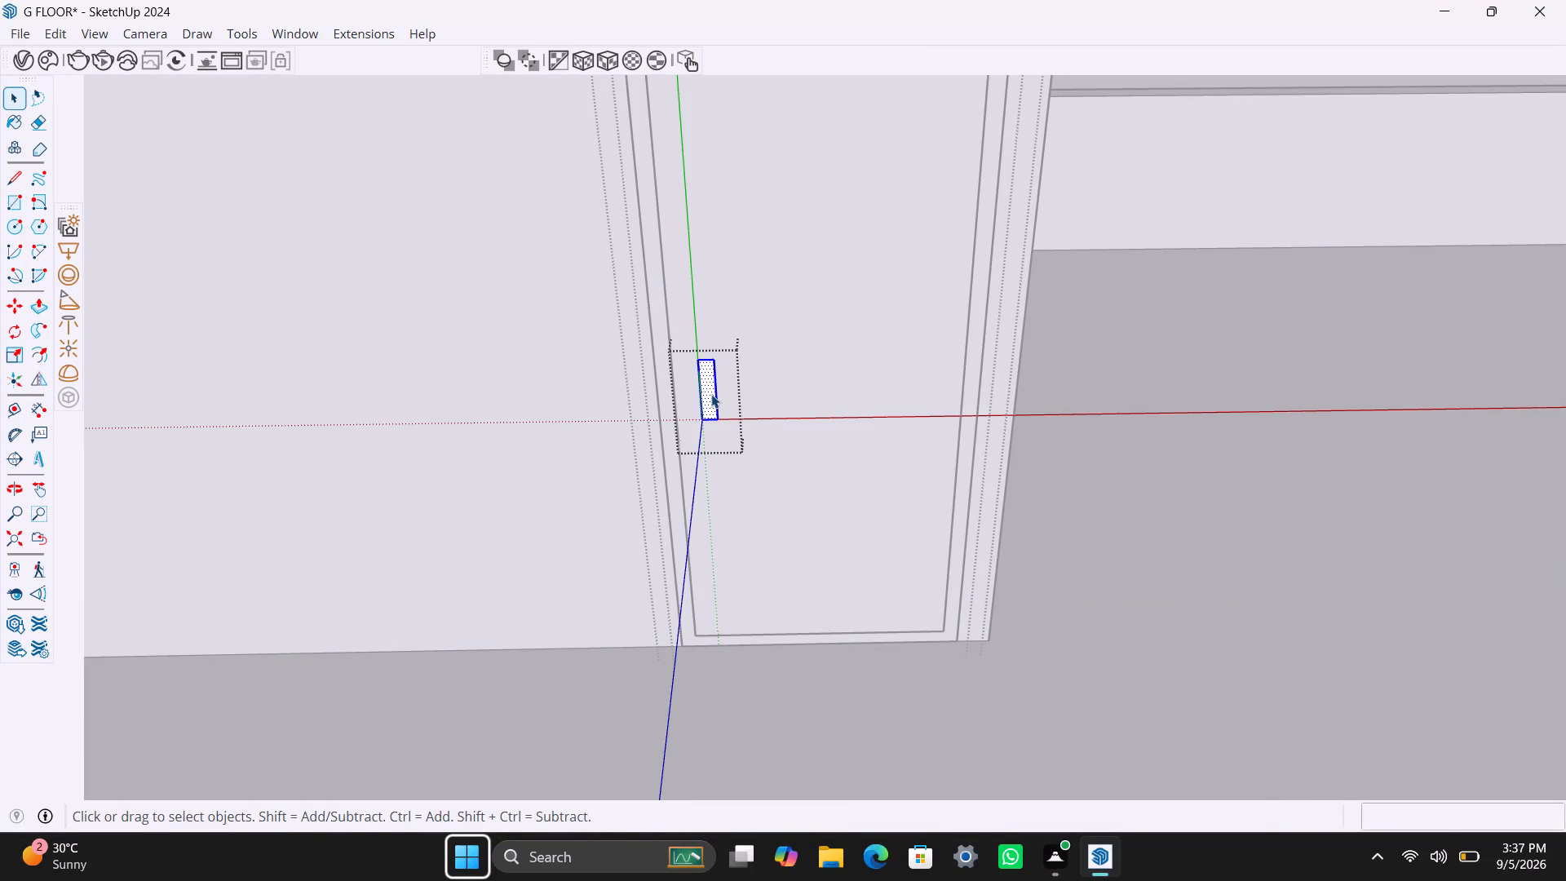
{"action": "key", "text": "p"}
{"action": "left_click", "coordinate": [711, 394]}
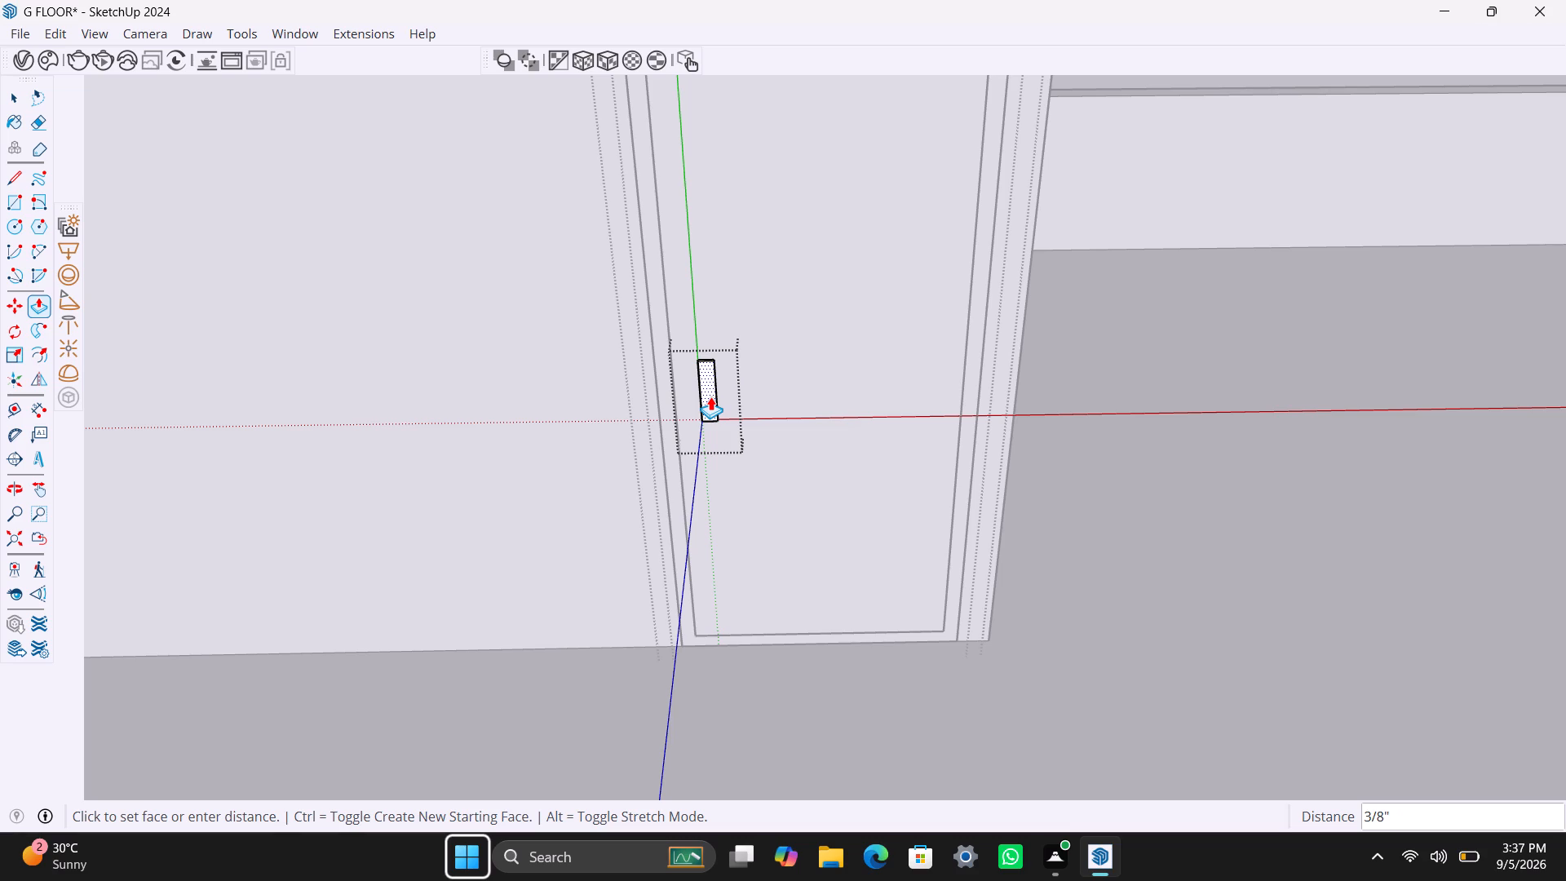
{"action": "scroll", "coordinate": [710, 397], "scroll_direction": "up", "scroll_amount": 5}
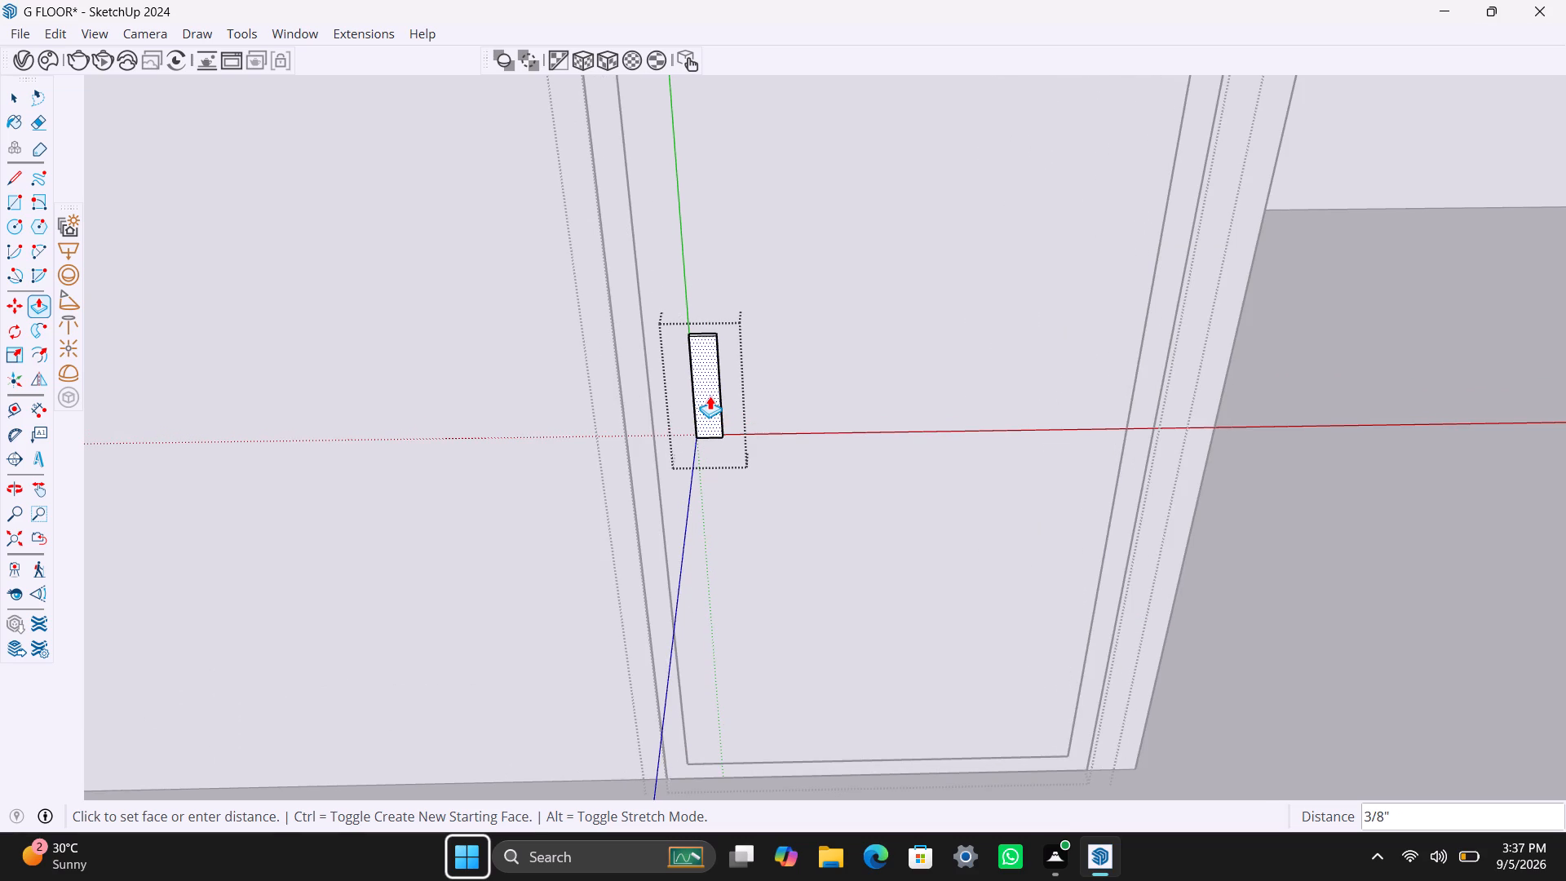
{"action": "scroll", "coordinate": [710, 396], "scroll_direction": "up", "scroll_amount": 3}
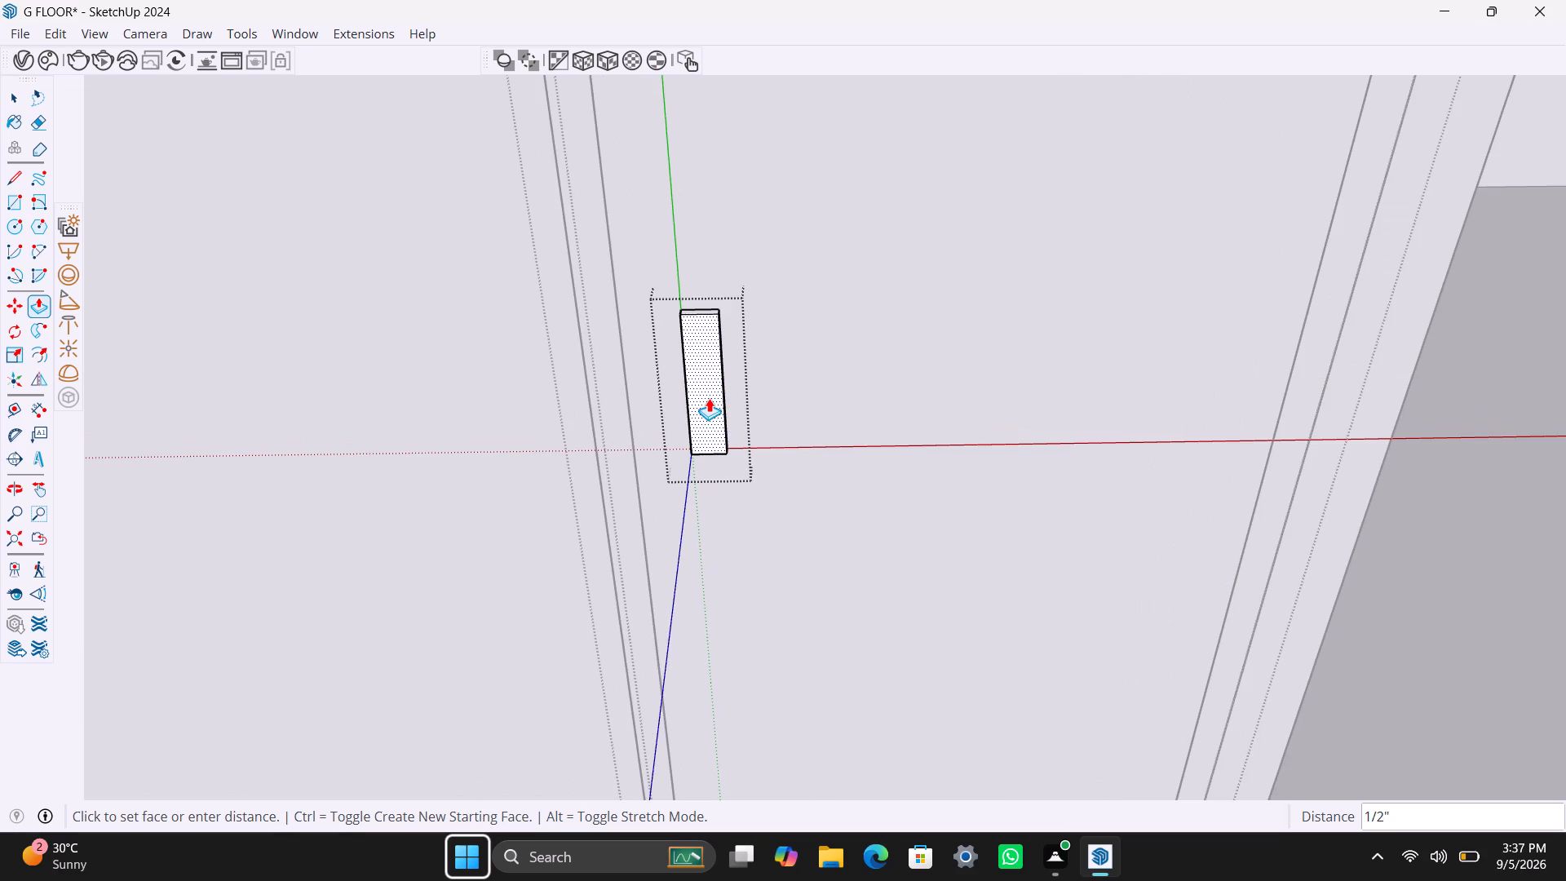
{"action": "left_click", "coordinate": [709, 398]}
{"action": "key", "text": "space"}
{"action": "left_click", "coordinate": [1506, 471]}
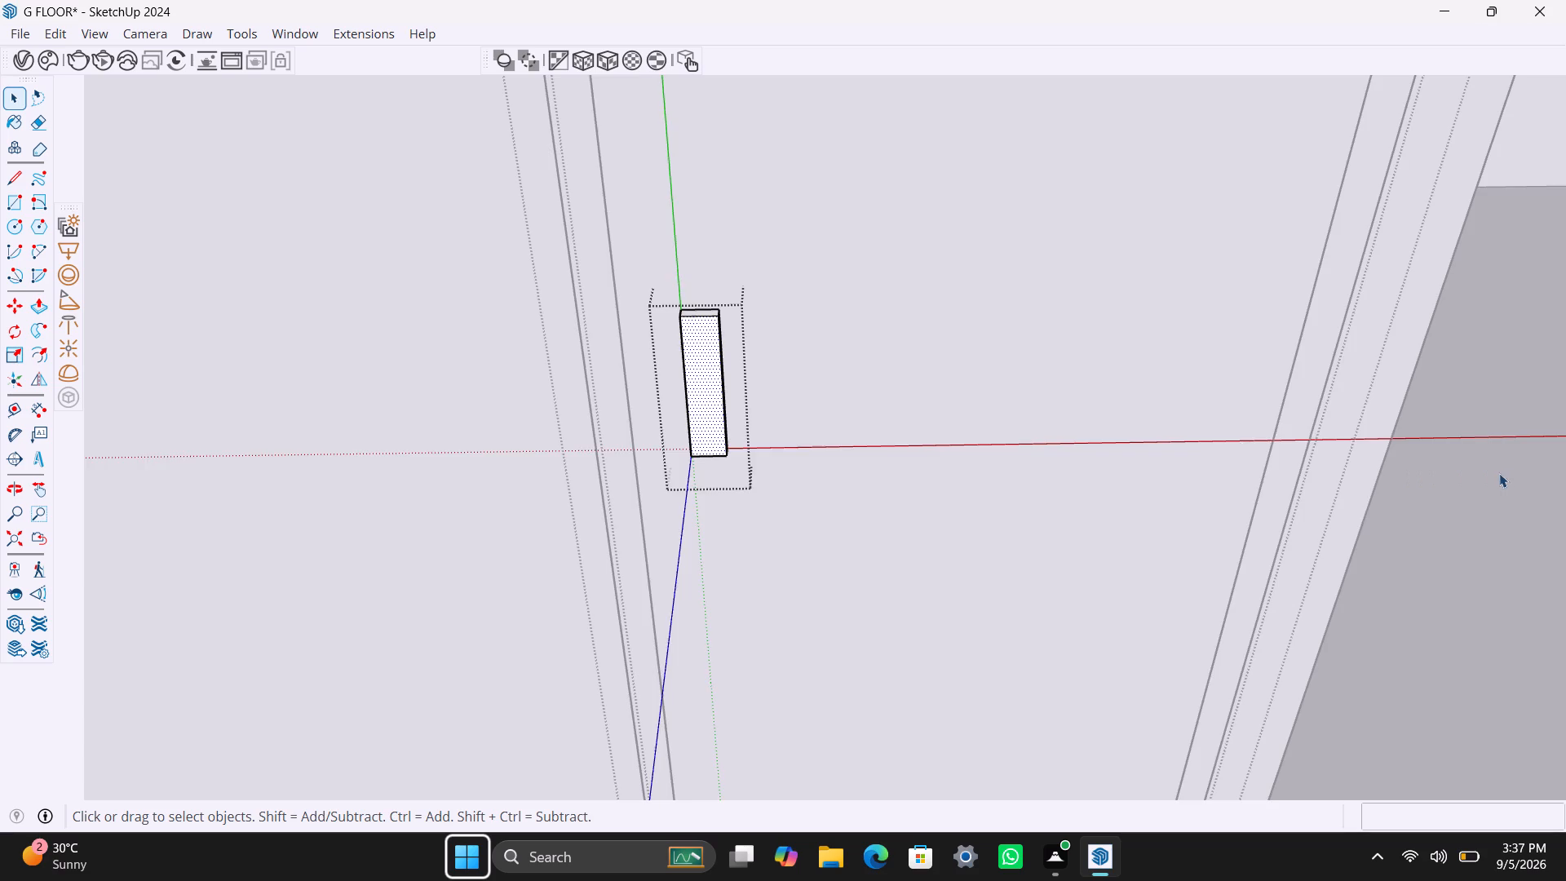
{"action": "scroll", "coordinate": [1259, 509], "scroll_direction": "down", "scroll_amount": 19}
{"action": "left_click", "coordinate": [1294, 502]}
{"action": "double_click", "coordinate": [1286, 488]}
{"action": "left_click", "coordinate": [1285, 479]}
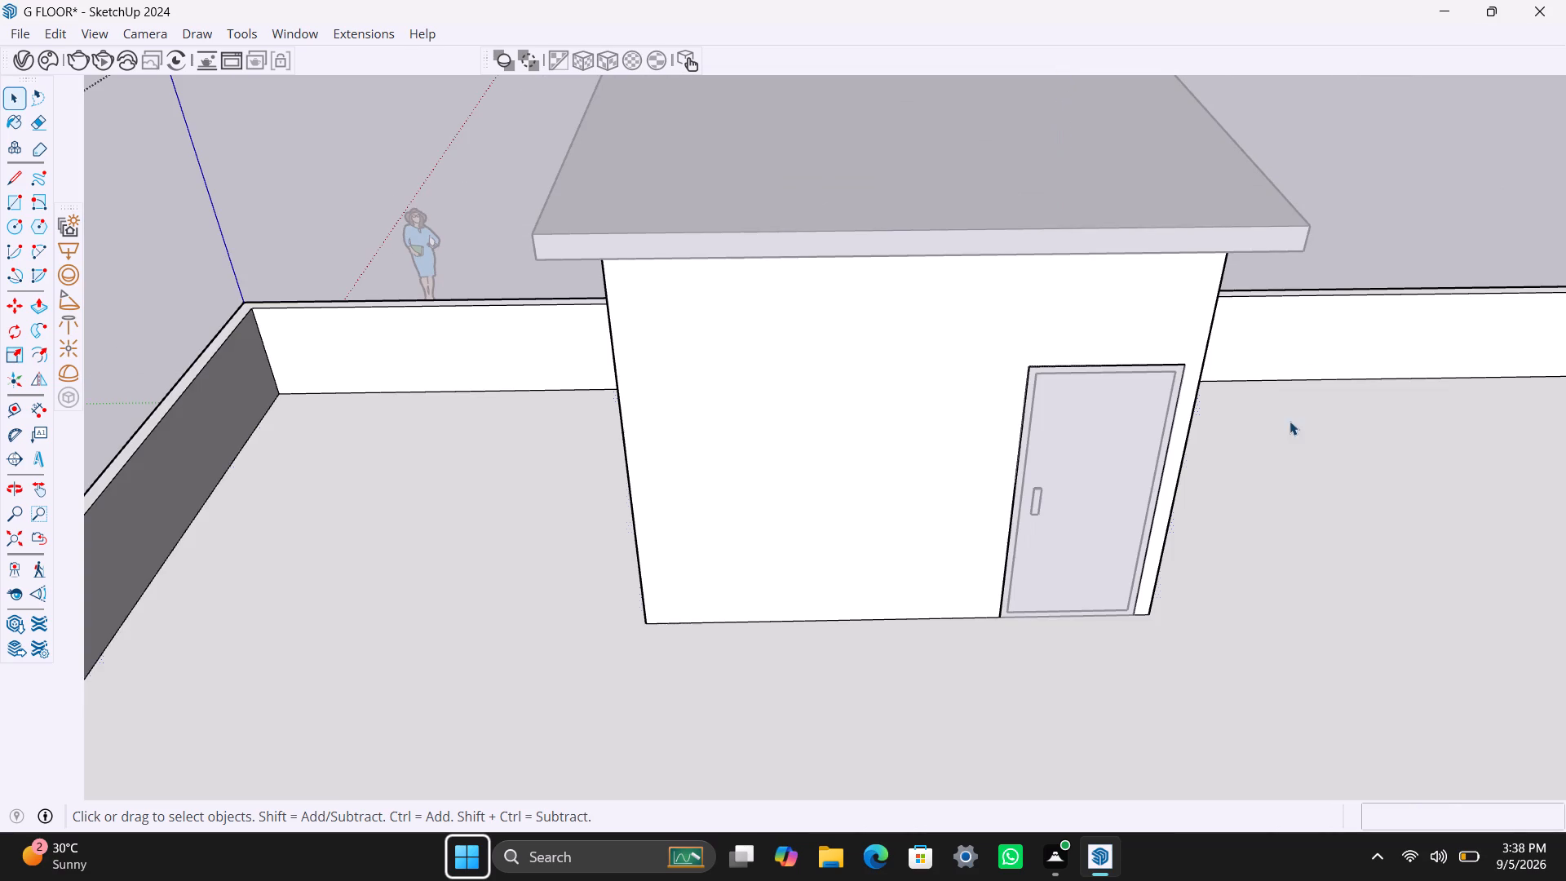
{"action": "left_click", "coordinate": [1338, 263]}
{"action": "triple_click", "coordinate": [1333, 247]}
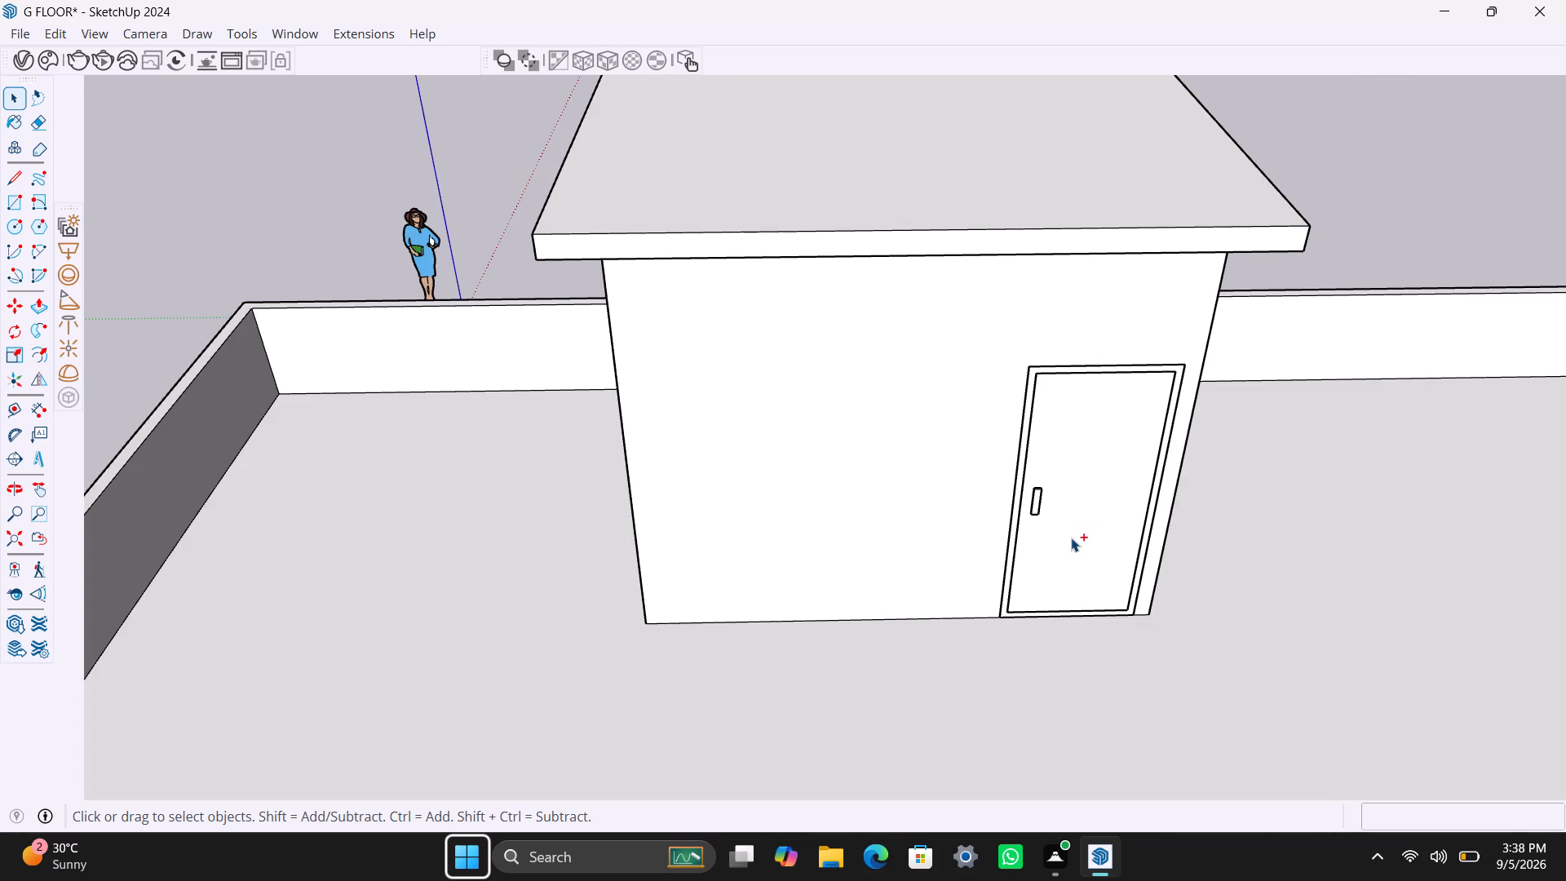
Save the model.
{"action": "key", "text": "ctrl+s"}
Examine the whole house from the roof stairwell round to the front facade and compound wall, saving the model along the way.
{"action": "scroll", "coordinate": [940, 672], "scroll_direction": "down", "scroll_amount": 9}
{"action": "scroll", "coordinate": [868, 610], "scroll_direction": "down", "scroll_amount": 12}
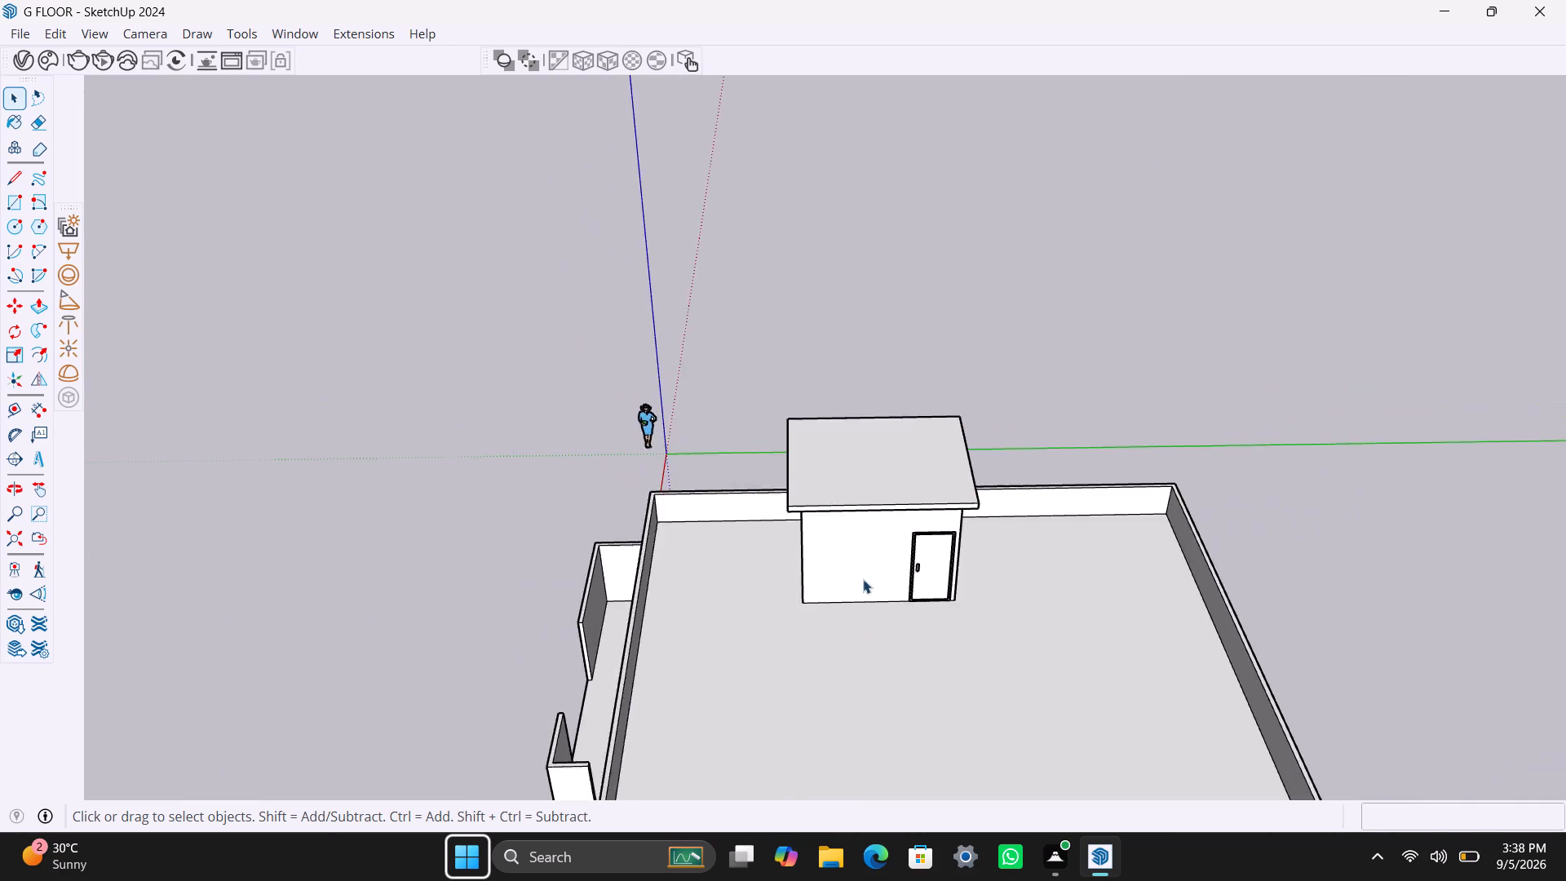
{"action": "scroll", "coordinate": [859, 579], "scroll_direction": "down", "scroll_amount": 5}
{"action": "middle_click_drag", "start_coordinate": [823, 668], "coordinate": [1559, 526]}
{"action": "scroll", "coordinate": [803, 649], "scroll_direction": "up", "scroll_amount": 6}
{"action": "key", "text": "ctrl+s"}
{"action": "scroll", "coordinate": [856, 618], "scroll_direction": "down", "scroll_amount": 4}
{"action": "middle_click_drag", "start_coordinate": [1032, 637], "coordinate": [928, 640]}
{"action": "scroll", "coordinate": [1037, 615], "scroll_direction": "down", "scroll_amount": 5}
{"action": "middle_click_drag", "start_coordinate": [1066, 738], "coordinate": [1134, 724]}
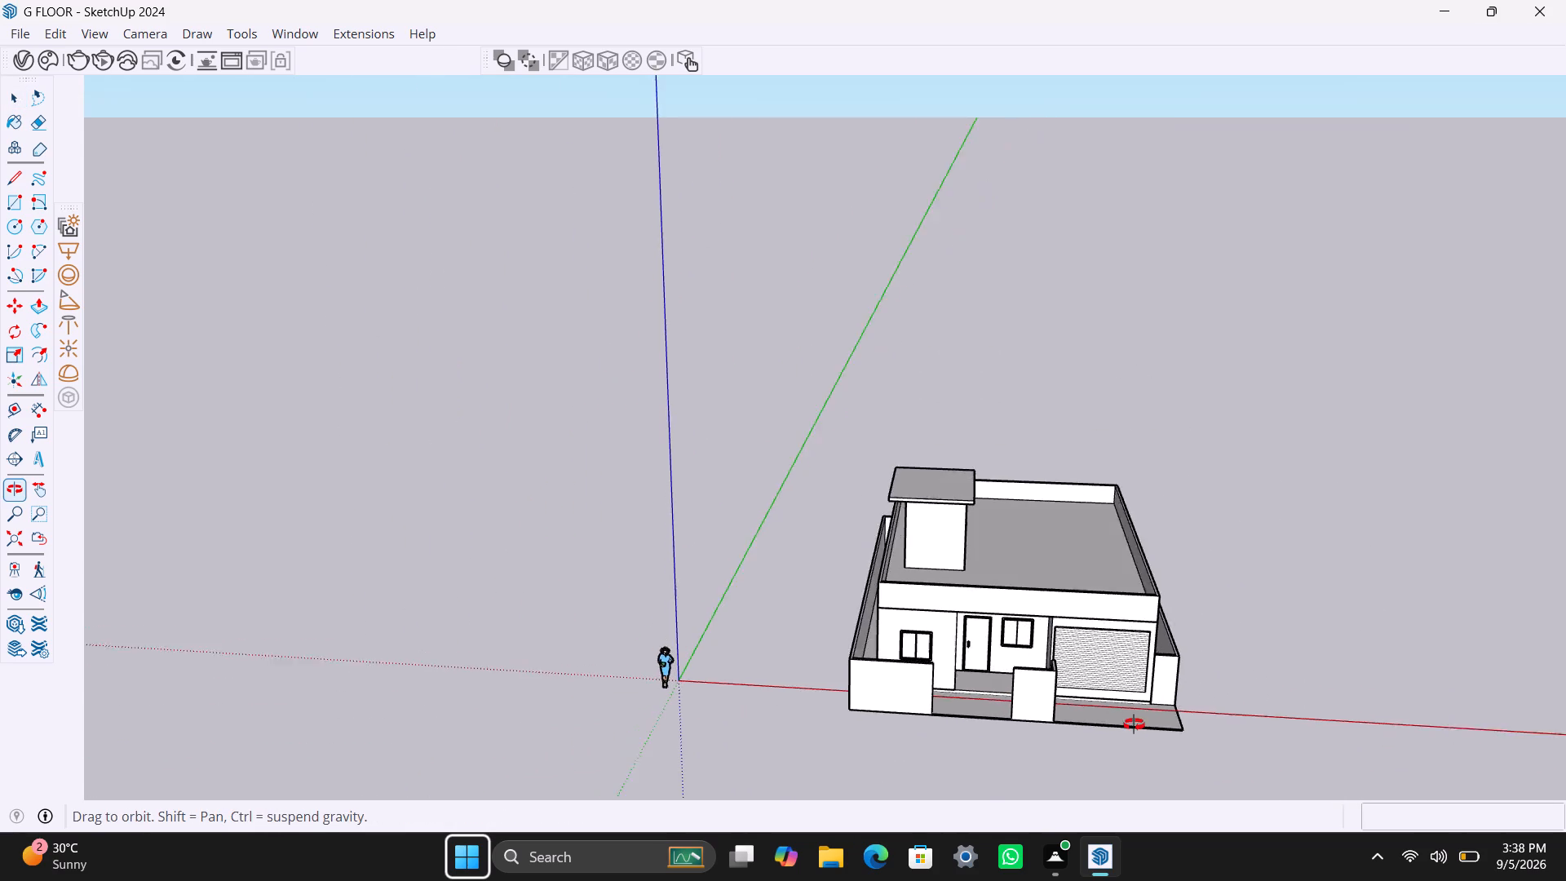
{"action": "middle_click_drag", "start_coordinate": [1134, 724], "coordinate": [1131, 727]}
{"action": "scroll", "coordinate": [1264, 690], "scroll_direction": "up", "scroll_amount": 8}
{"action": "scroll", "coordinate": [1078, 723], "scroll_direction": "up", "scroll_amount": 2}
{"action": "middle_click_drag", "start_coordinate": [933, 755], "coordinate": [925, 861]}
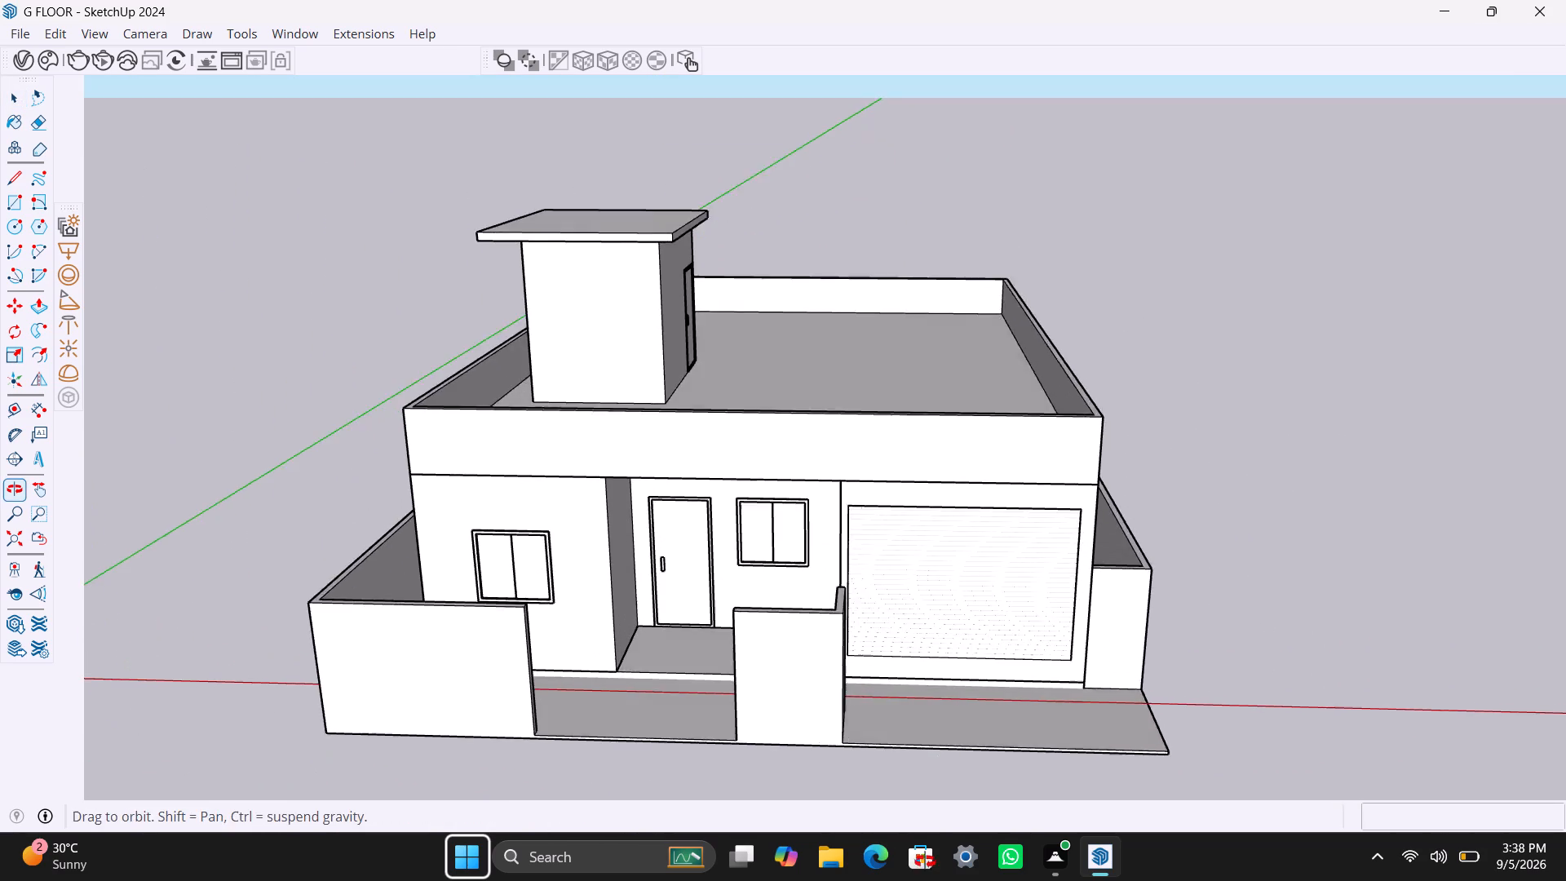
{"action": "middle_click_drag", "start_coordinate": [925, 861], "coordinate": [921, 879]}
{"action": "scroll", "coordinate": [921, 879], "scroll_direction": "up", "scroll_amount": 1}
{"action": "scroll", "coordinate": [1024, 745], "scroll_direction": "down", "scroll_amount": 6}
{"action": "scroll", "coordinate": [1027, 739], "scroll_direction": "up", "scroll_amount": 6}
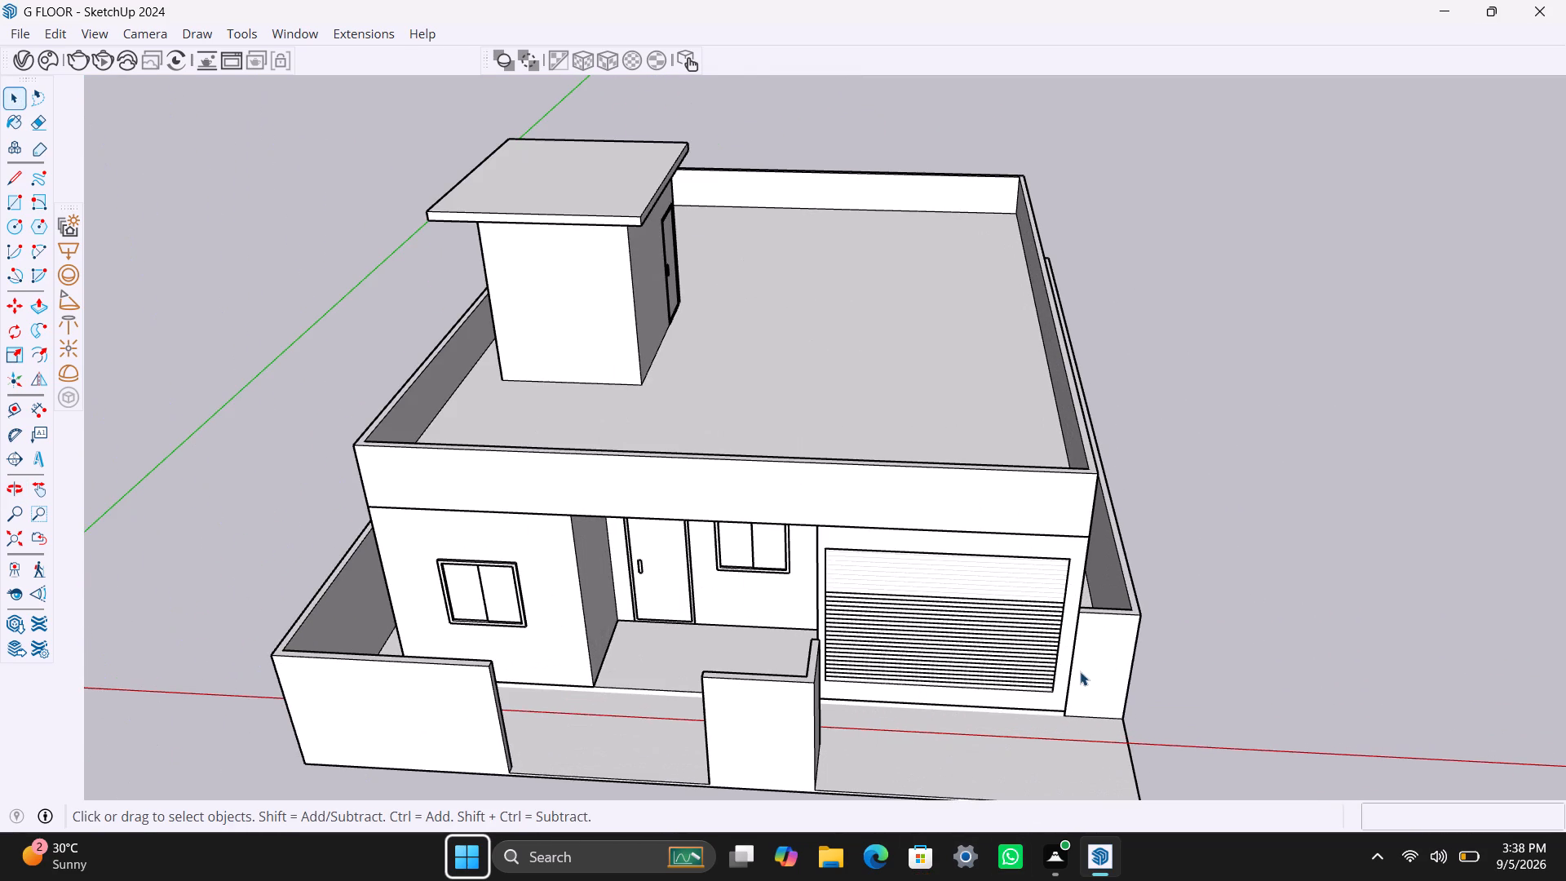
{"action": "scroll", "coordinate": [1082, 675], "scroll_direction": "down", "scroll_amount": 5}
{"action": "scroll", "coordinate": [963, 728], "scroll_direction": "up", "scroll_amount": 3}
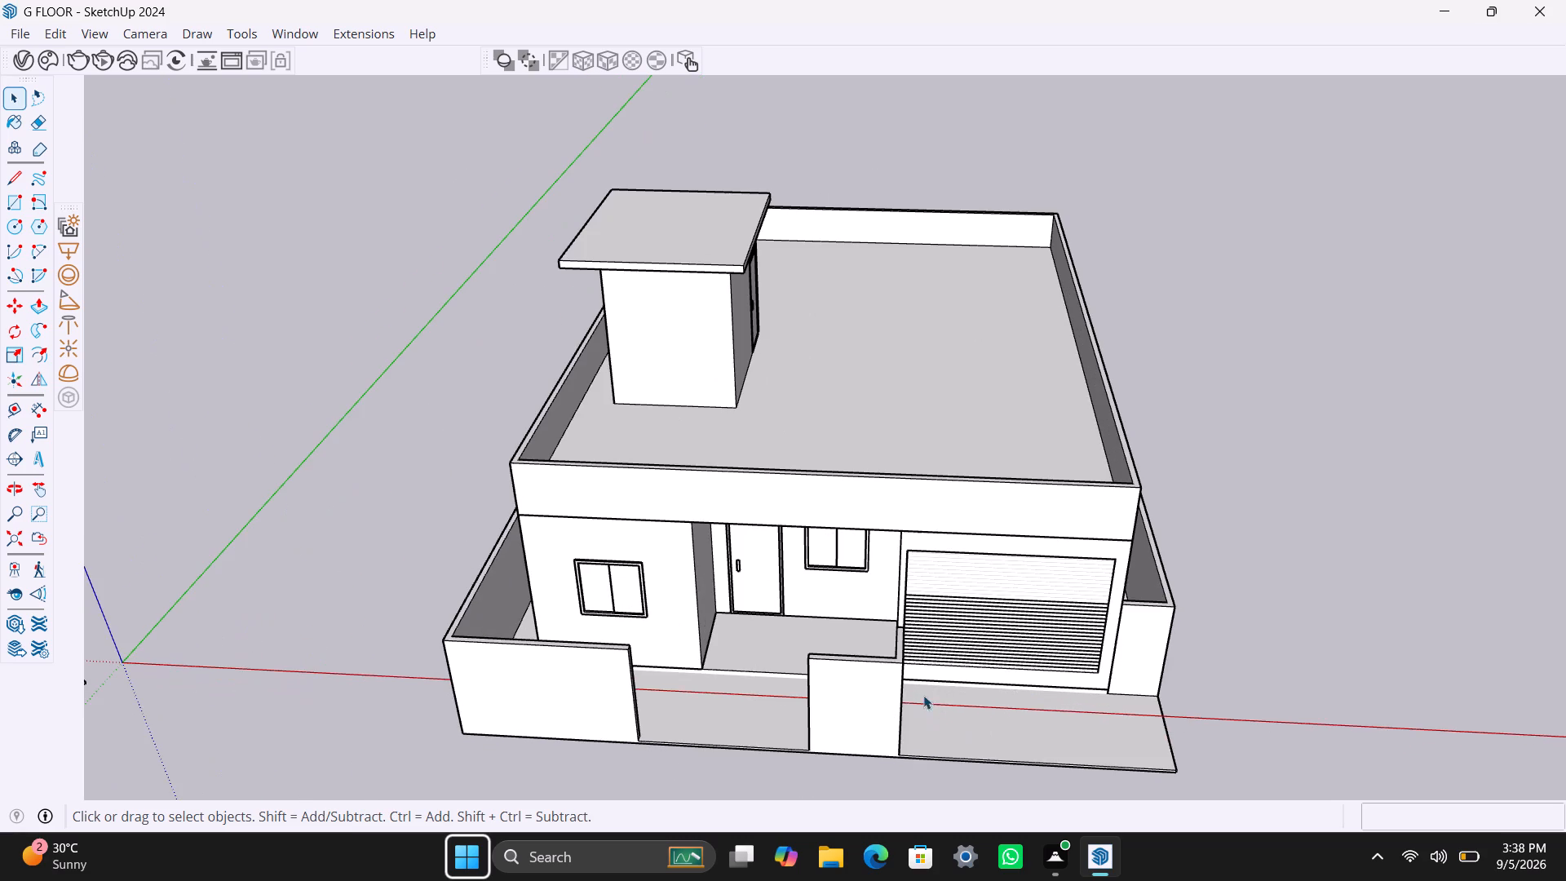
{"action": "scroll", "coordinate": [913, 704], "scroll_direction": "down", "scroll_amount": 5}
{"action": "scroll", "coordinate": [887, 657], "scroll_direction": "up", "scroll_amount": 4}
{"action": "scroll", "coordinate": [780, 662], "scroll_direction": "down", "scroll_amount": 5}
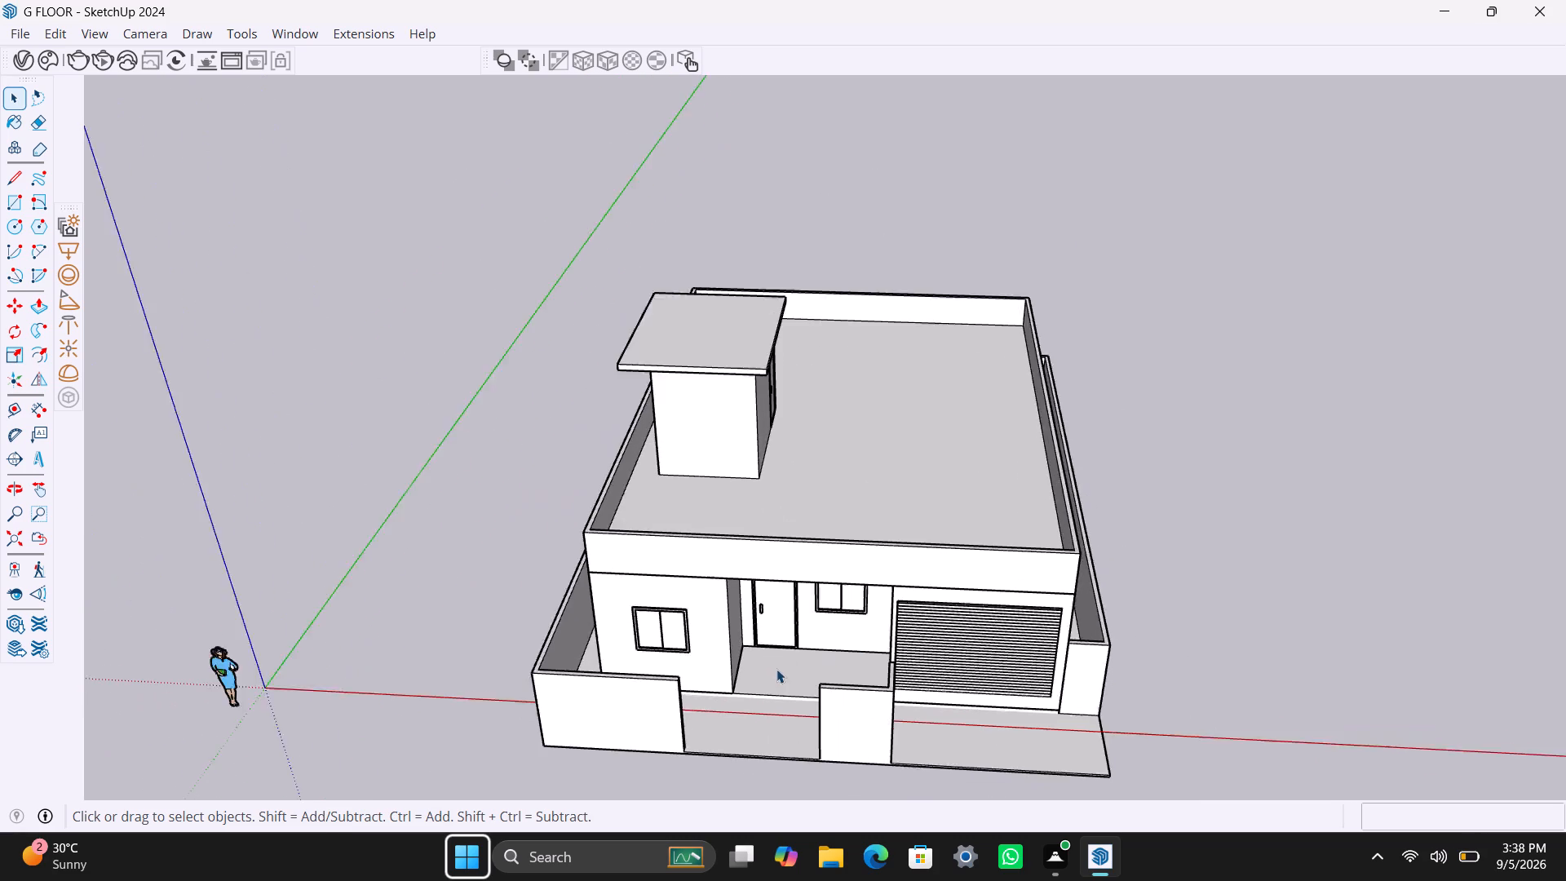
{"action": "middle_click_drag", "start_coordinate": [760, 681], "coordinate": [800, 629]}
{"action": "scroll", "coordinate": [781, 629], "scroll_direction": "up", "scroll_amount": 1}
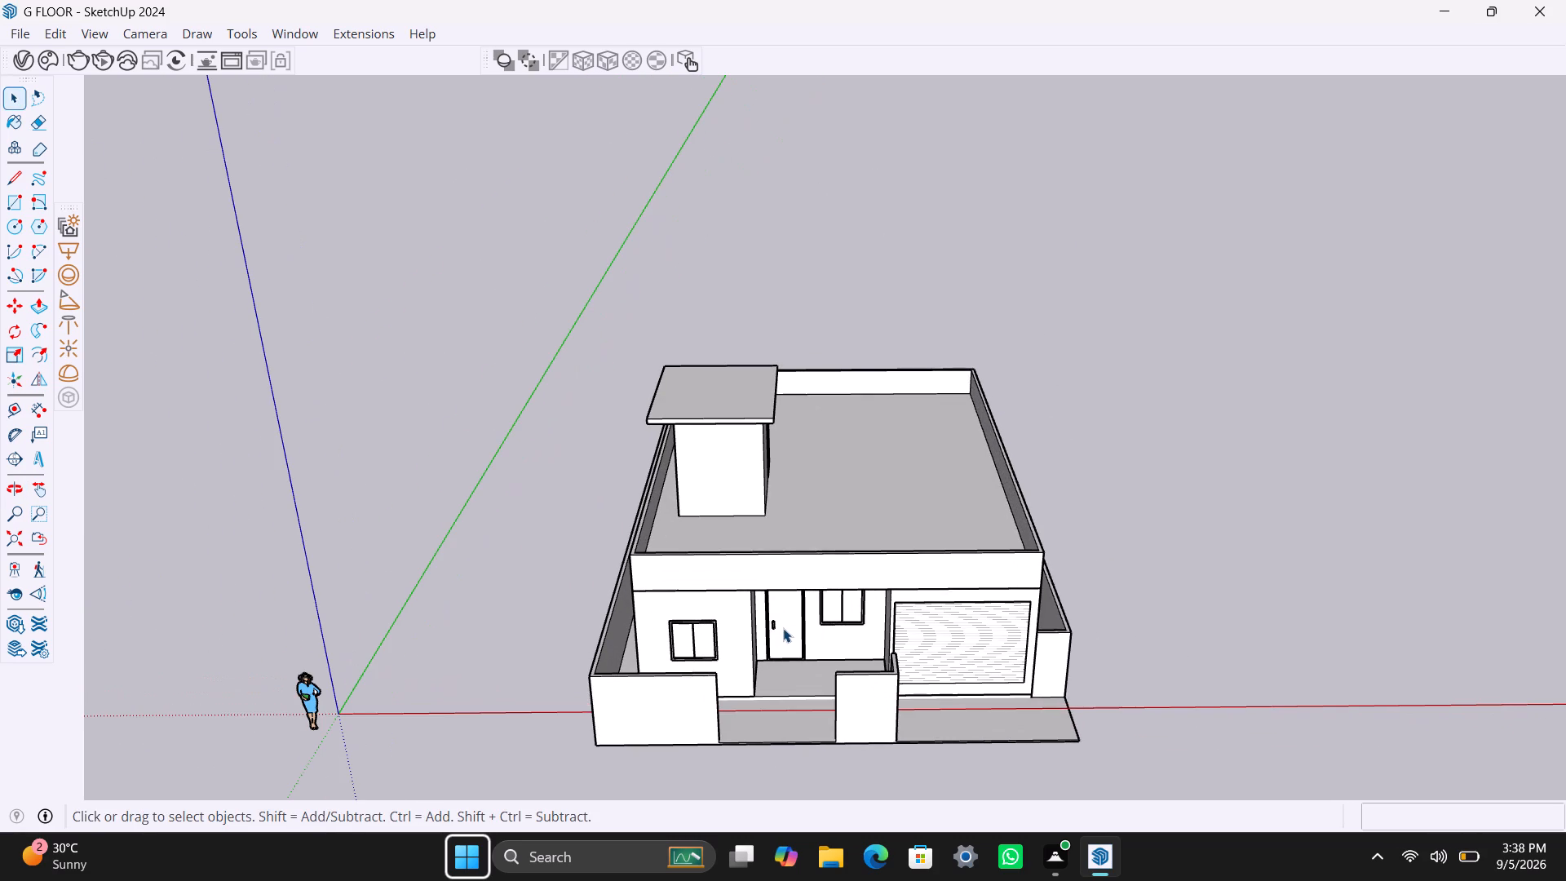
Save the model again.
{"action": "key", "text": "ctrl+s"}
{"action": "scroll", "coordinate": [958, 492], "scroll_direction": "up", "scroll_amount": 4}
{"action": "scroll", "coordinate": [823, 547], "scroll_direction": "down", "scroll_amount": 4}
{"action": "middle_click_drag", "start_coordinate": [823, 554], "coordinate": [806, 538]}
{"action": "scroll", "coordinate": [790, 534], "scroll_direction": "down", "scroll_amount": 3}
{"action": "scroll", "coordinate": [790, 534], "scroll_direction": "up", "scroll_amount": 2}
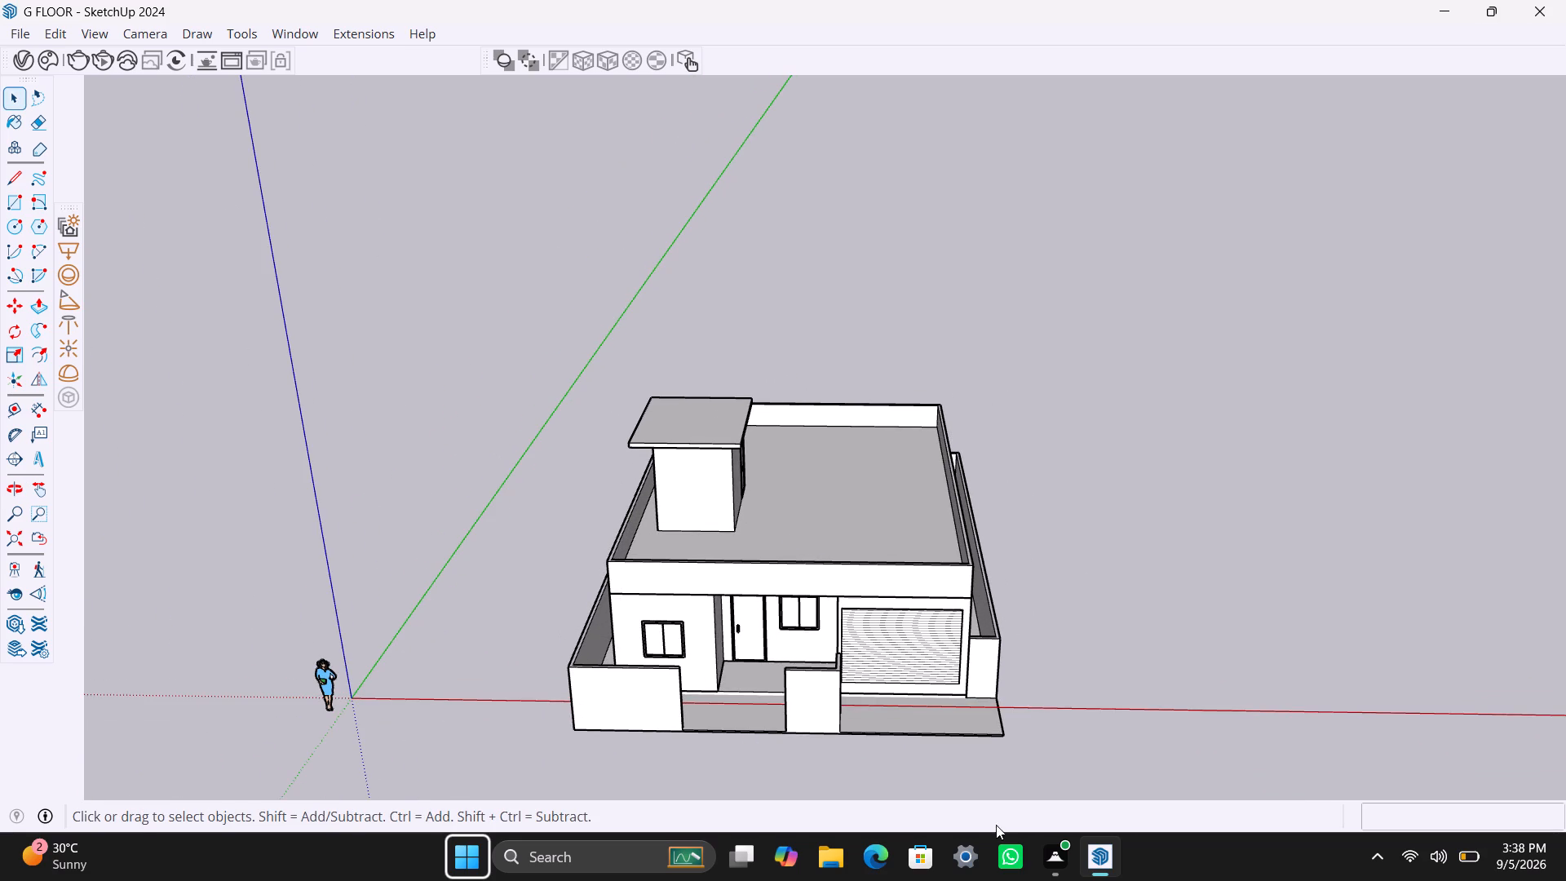
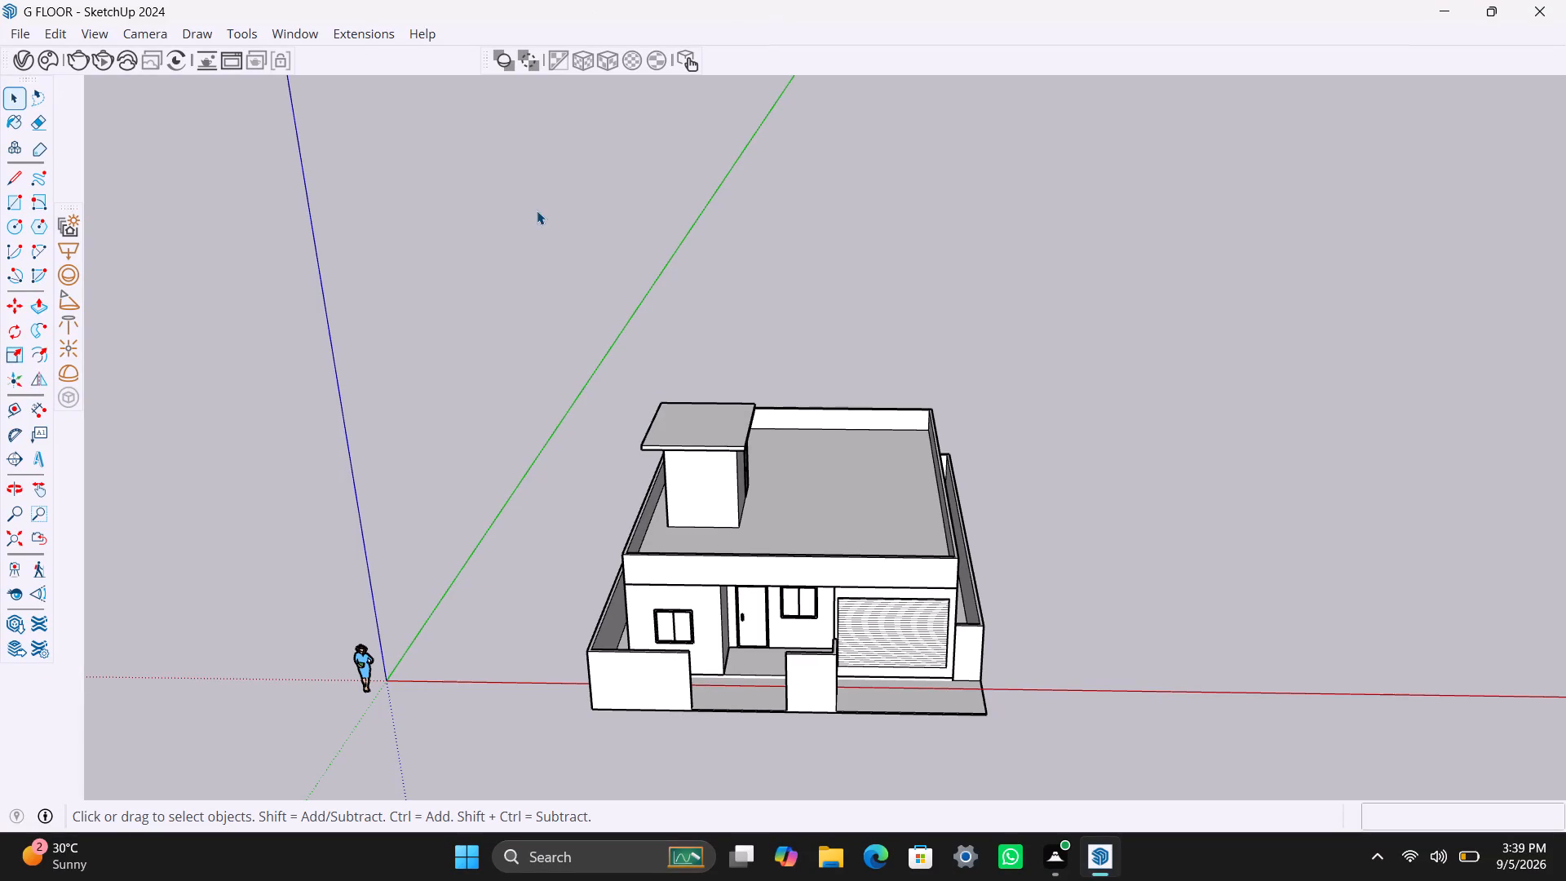
Examine the whole house from above and around the front, covering the roof, stairwell, facade and compound wall.
{"action": "scroll", "coordinate": [807, 587], "scroll_direction": "up", "scroll_amount": 5}
{"action": "scroll", "coordinate": [821, 560], "scroll_direction": "down", "scroll_amount": 5}
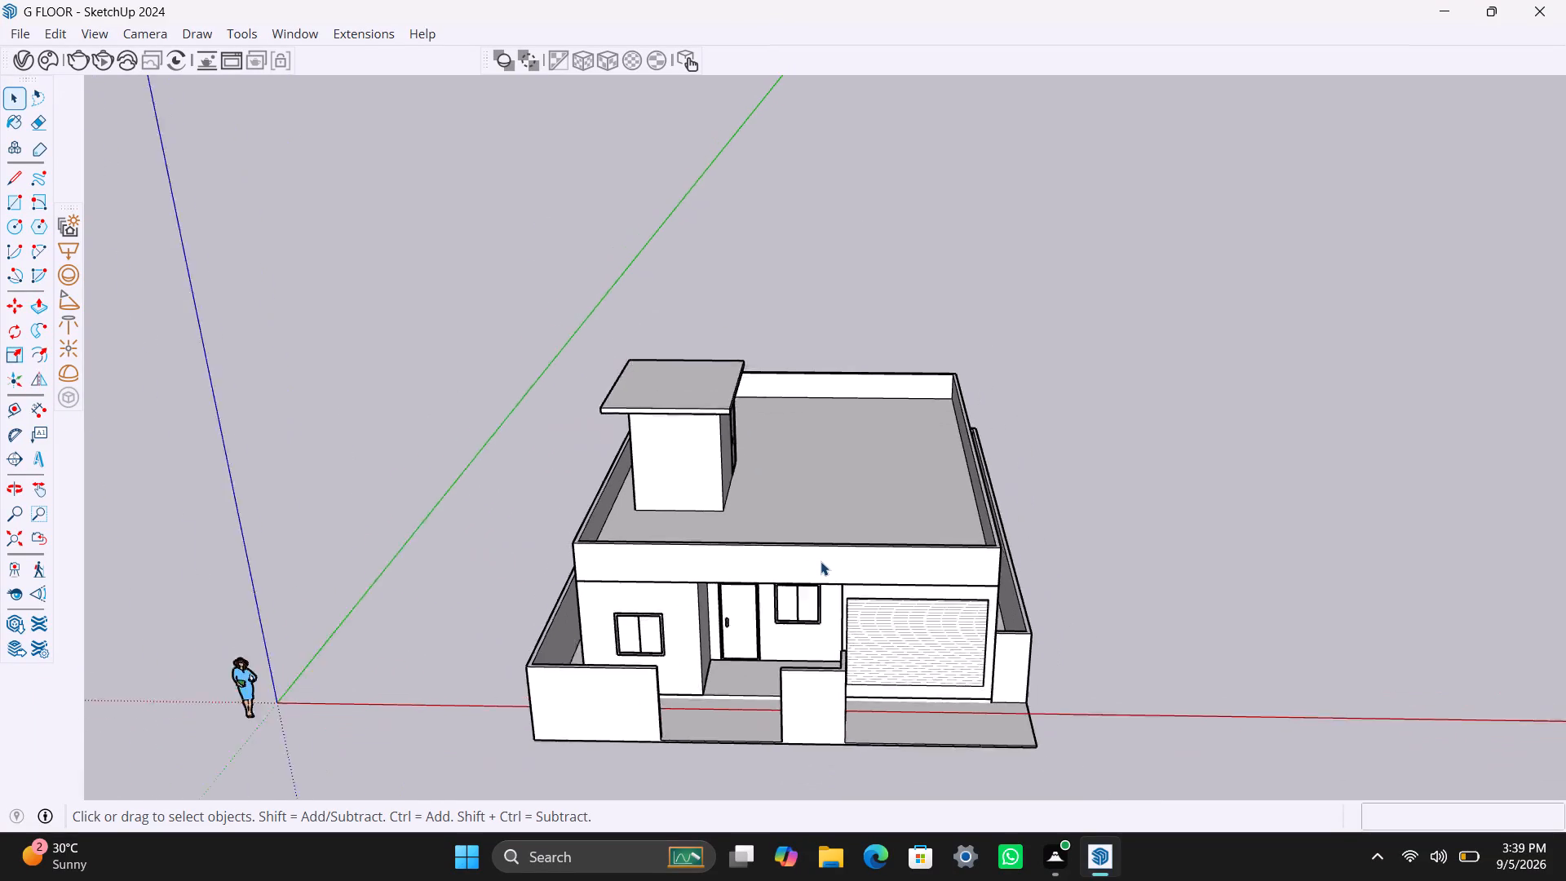
{"action": "middle_click_drag", "start_coordinate": [798, 558], "coordinate": [720, 698]}
{"action": "scroll", "coordinate": [750, 573], "scroll_direction": "up", "scroll_amount": 3}
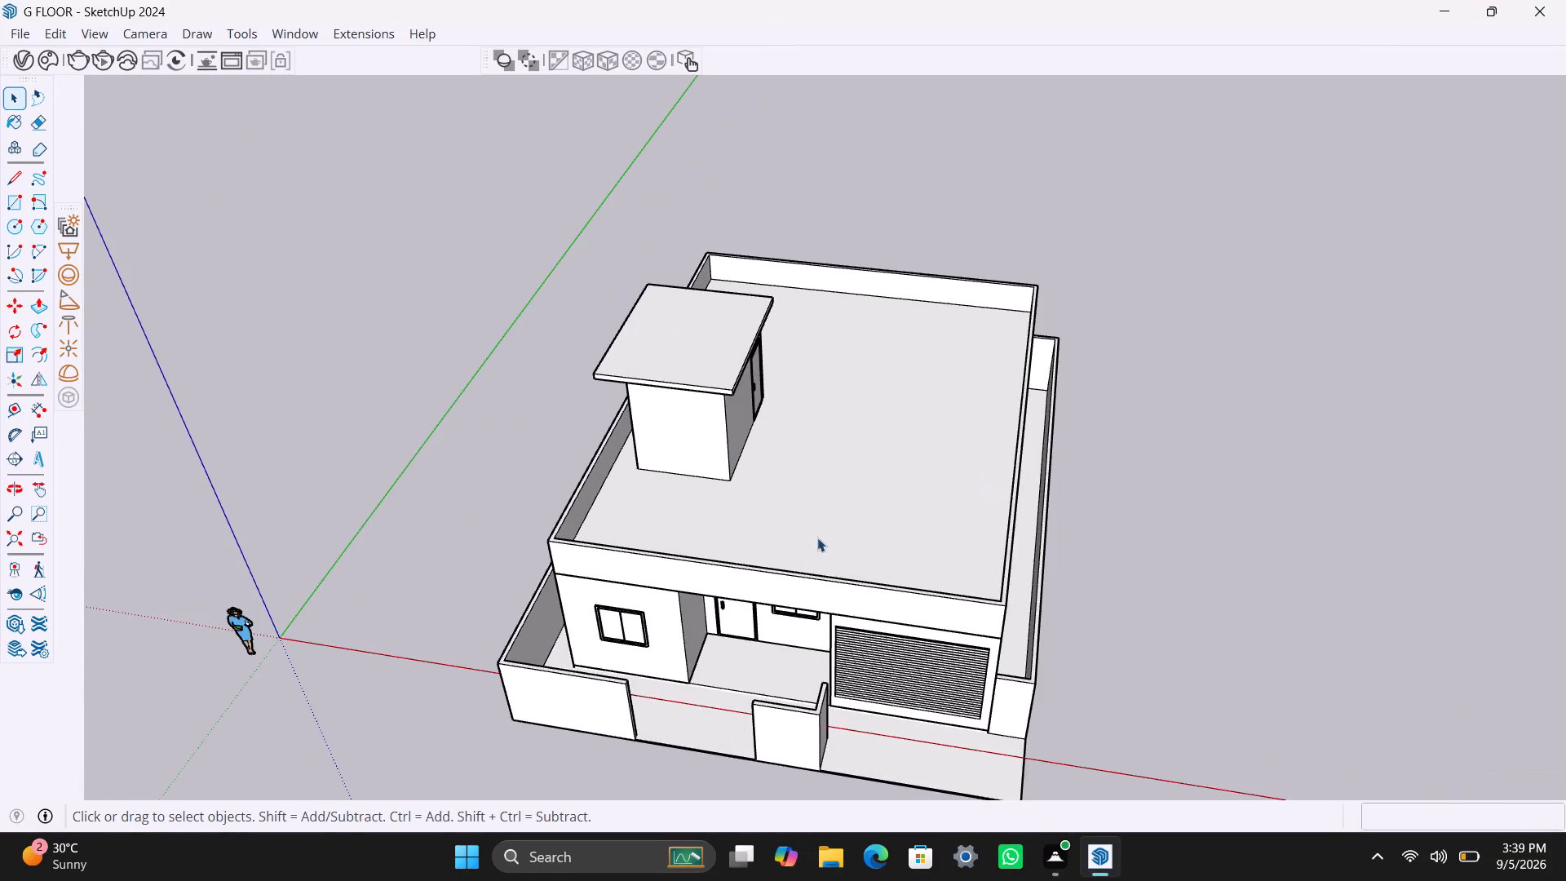
{"action": "scroll", "coordinate": [821, 545], "scroll_direction": "down", "scroll_amount": 4}
{"action": "middle_click_drag", "start_coordinate": [818, 563], "coordinate": [869, 557]}
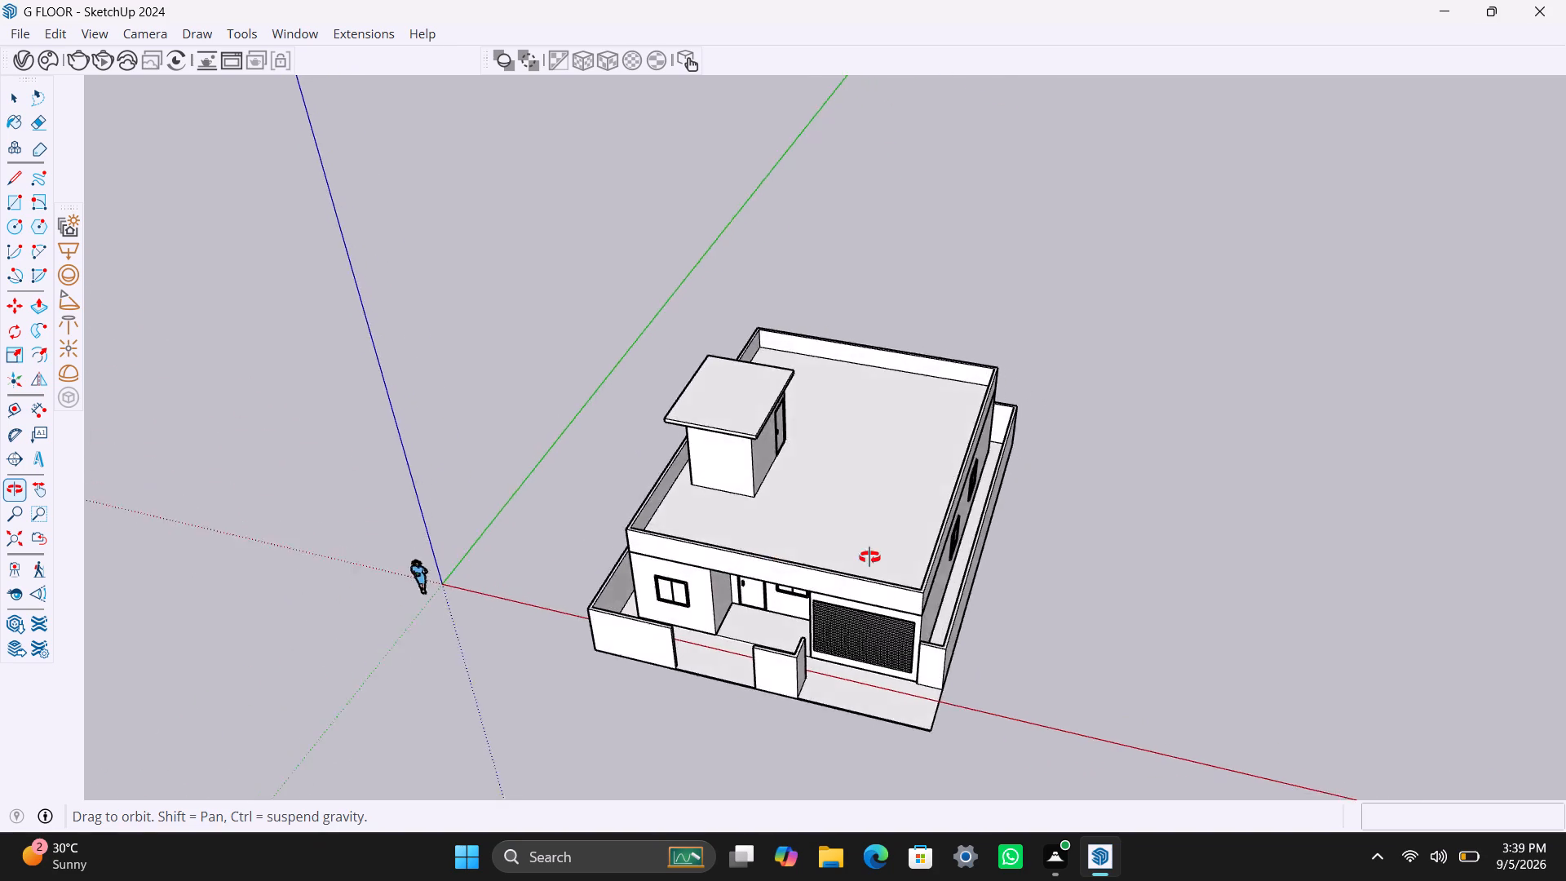
{"action": "middle_click_drag", "start_coordinate": [869, 557], "coordinate": [951, 554]}
{"action": "scroll", "coordinate": [752, 521], "scroll_direction": "up", "scroll_amount": 3}
{"action": "scroll", "coordinate": [836, 495], "scroll_direction": "up", "scroll_amount": 1}
{"action": "scroll", "coordinate": [838, 504], "scroll_direction": "down", "scroll_amount": 3}
{"action": "middle_click_drag", "start_coordinate": [843, 513], "coordinate": [842, 499]}
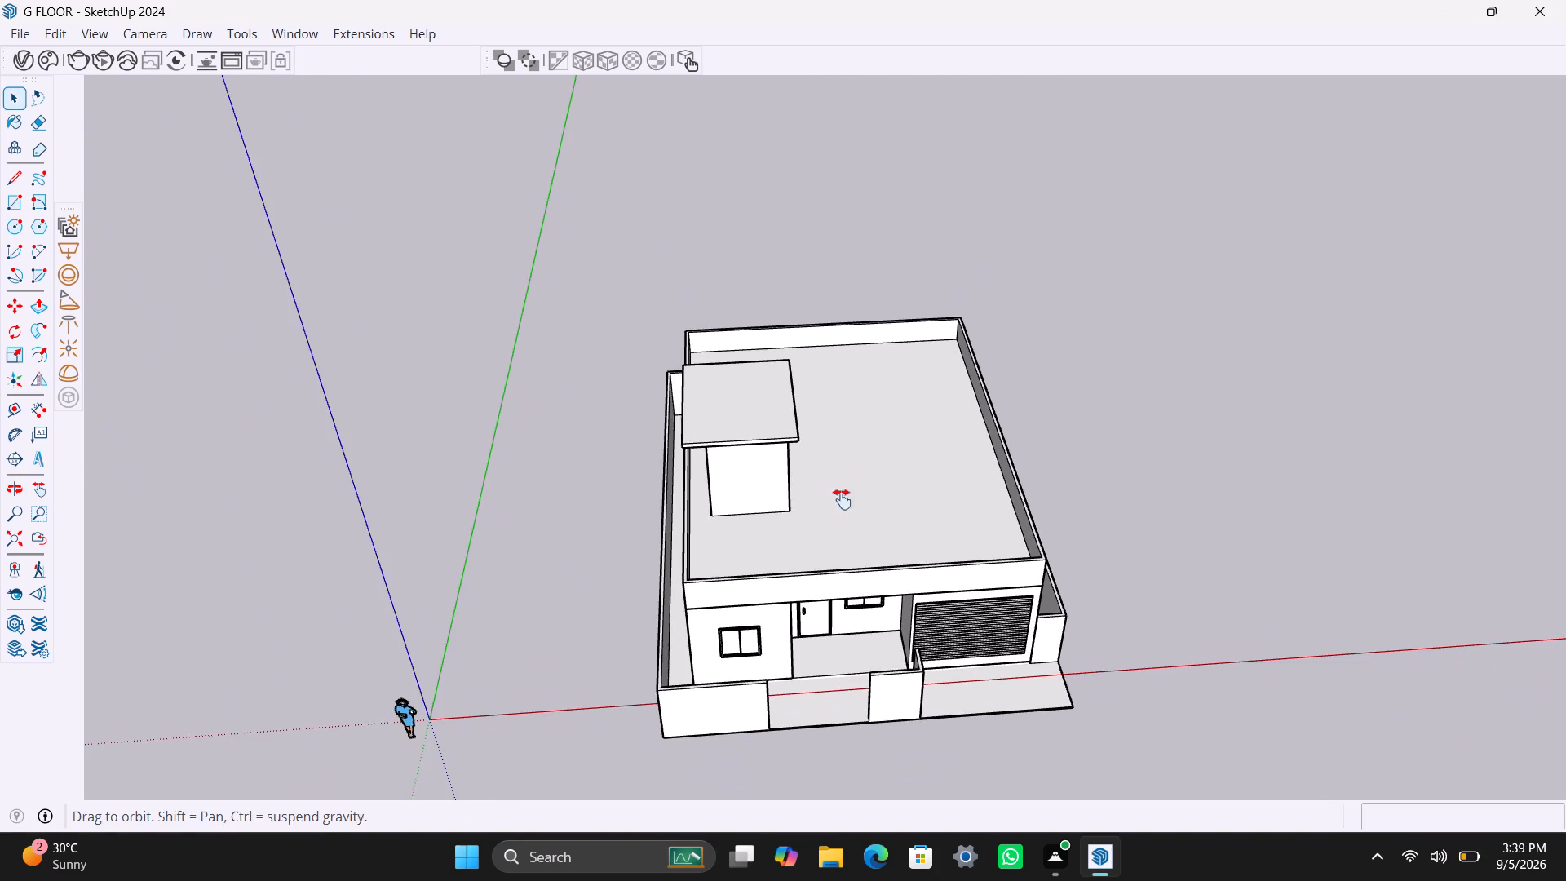
{"action": "middle_click_drag", "start_coordinate": [842, 499], "coordinate": [823, 382]}
{"action": "scroll", "coordinate": [838, 423], "scroll_direction": "up", "scroll_amount": 2}
{"action": "scroll", "coordinate": [829, 421], "scroll_direction": "down", "scroll_amount": 3}
{"action": "middle_click_drag", "start_coordinate": [816, 404], "coordinate": [785, 467]}
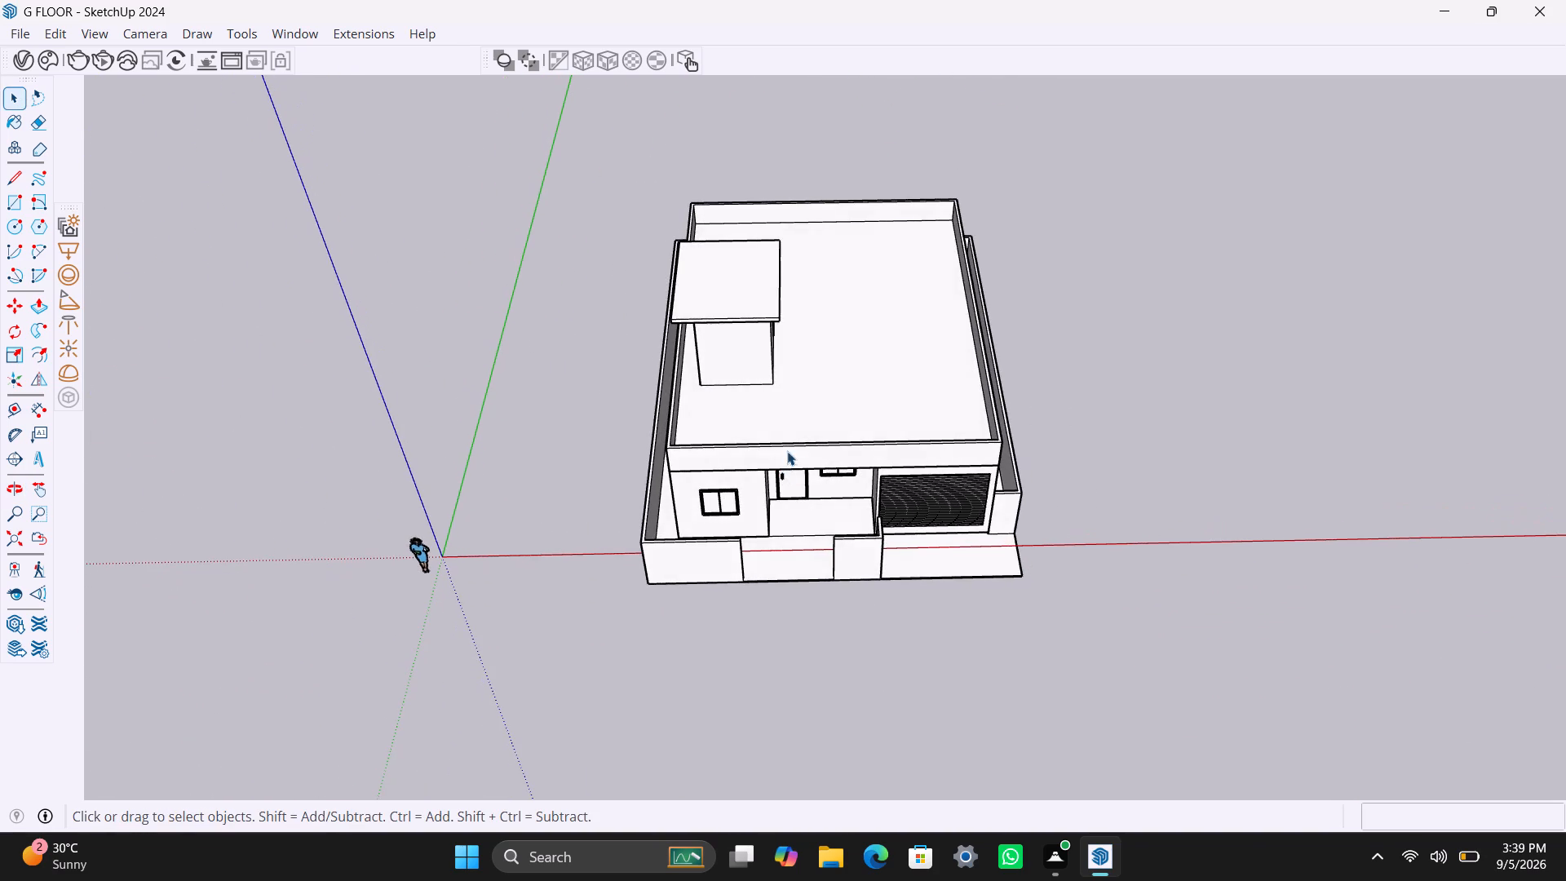
{"action": "scroll", "coordinate": [776, 512], "scroll_direction": "up", "scroll_amount": 3}
{"action": "middle_click_drag", "start_coordinate": [754, 578], "coordinate": [703, 592]}
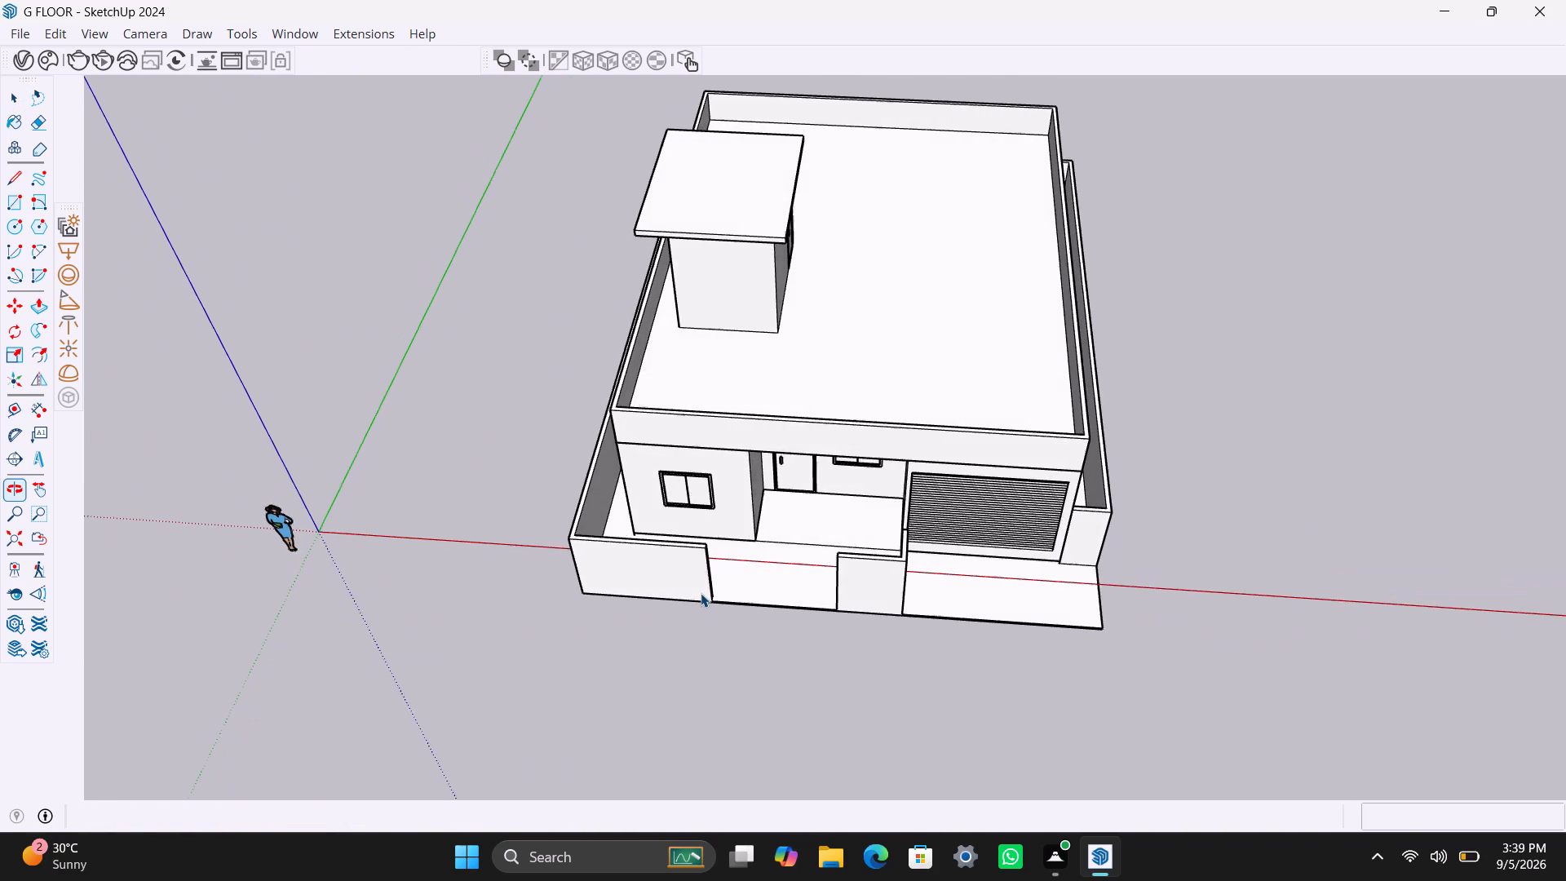
Save the model.
{"action": "key", "text": "ctrl+s"}
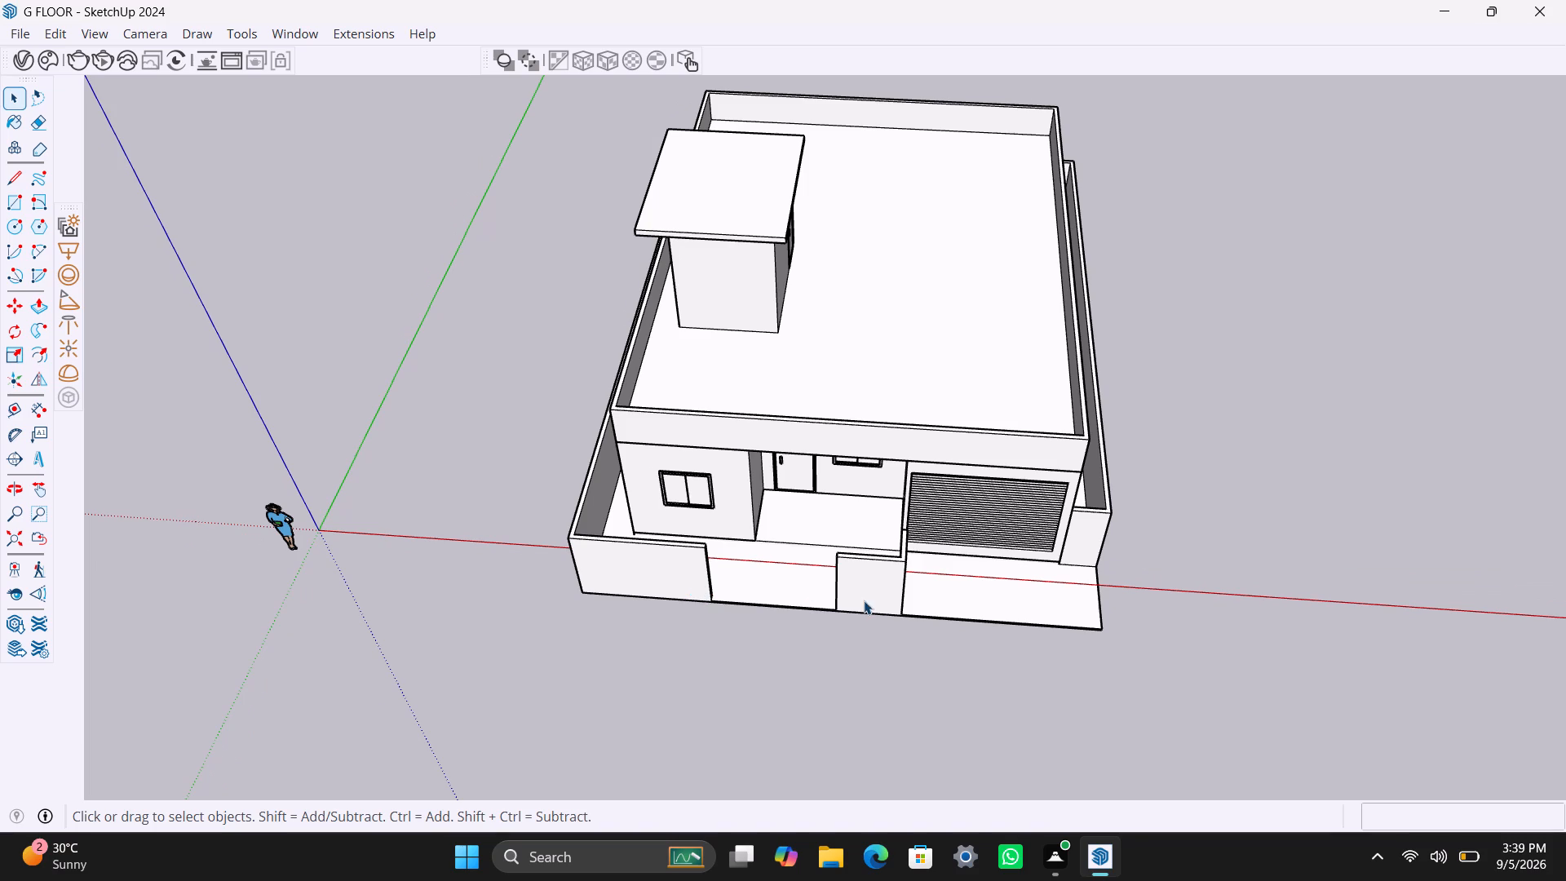
Inspect the house in the standard Top view and up close at the front facade, entrance, garage shutter and compound wall openings.
{"action": "scroll", "coordinate": [865, 600], "scroll_direction": "up", "scroll_amount": 1}
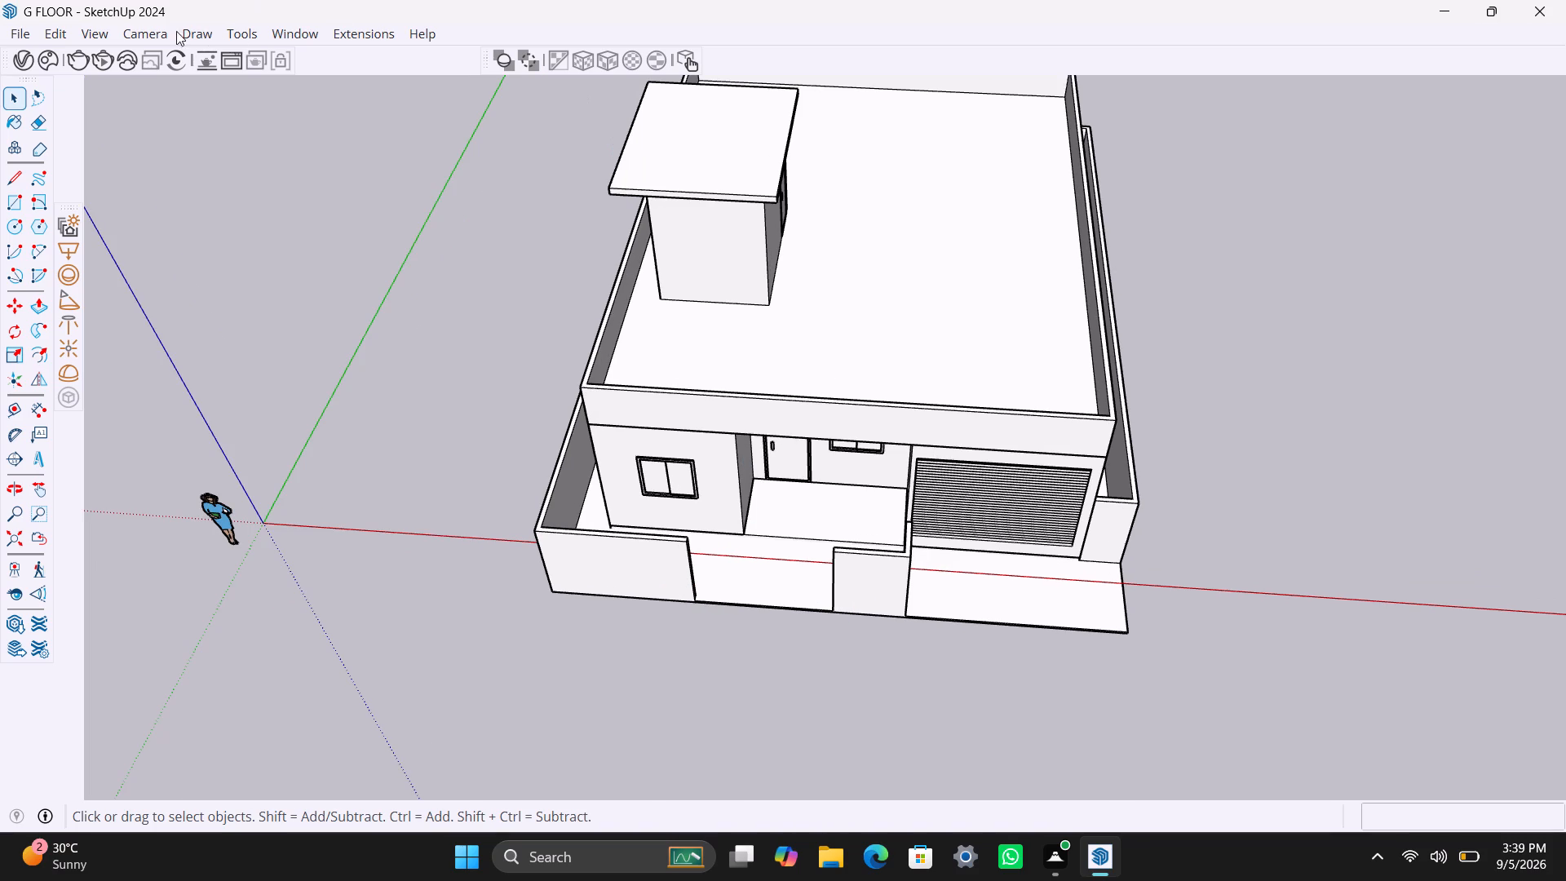
{"action": "left_click", "coordinate": [162, 34]}
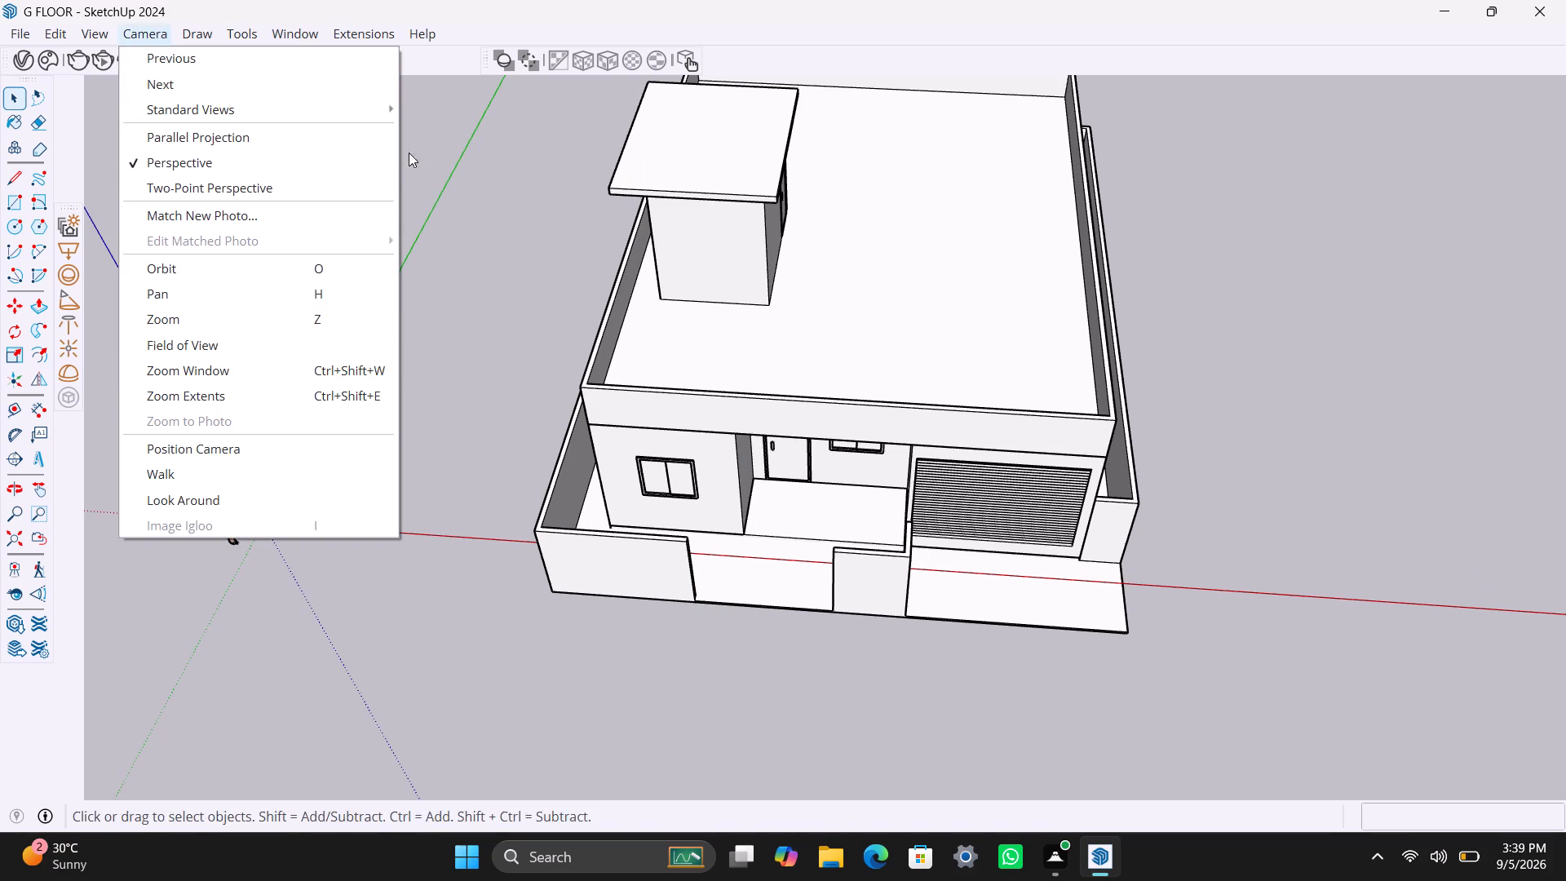
{"action": "left_click", "coordinate": [254, 108]}
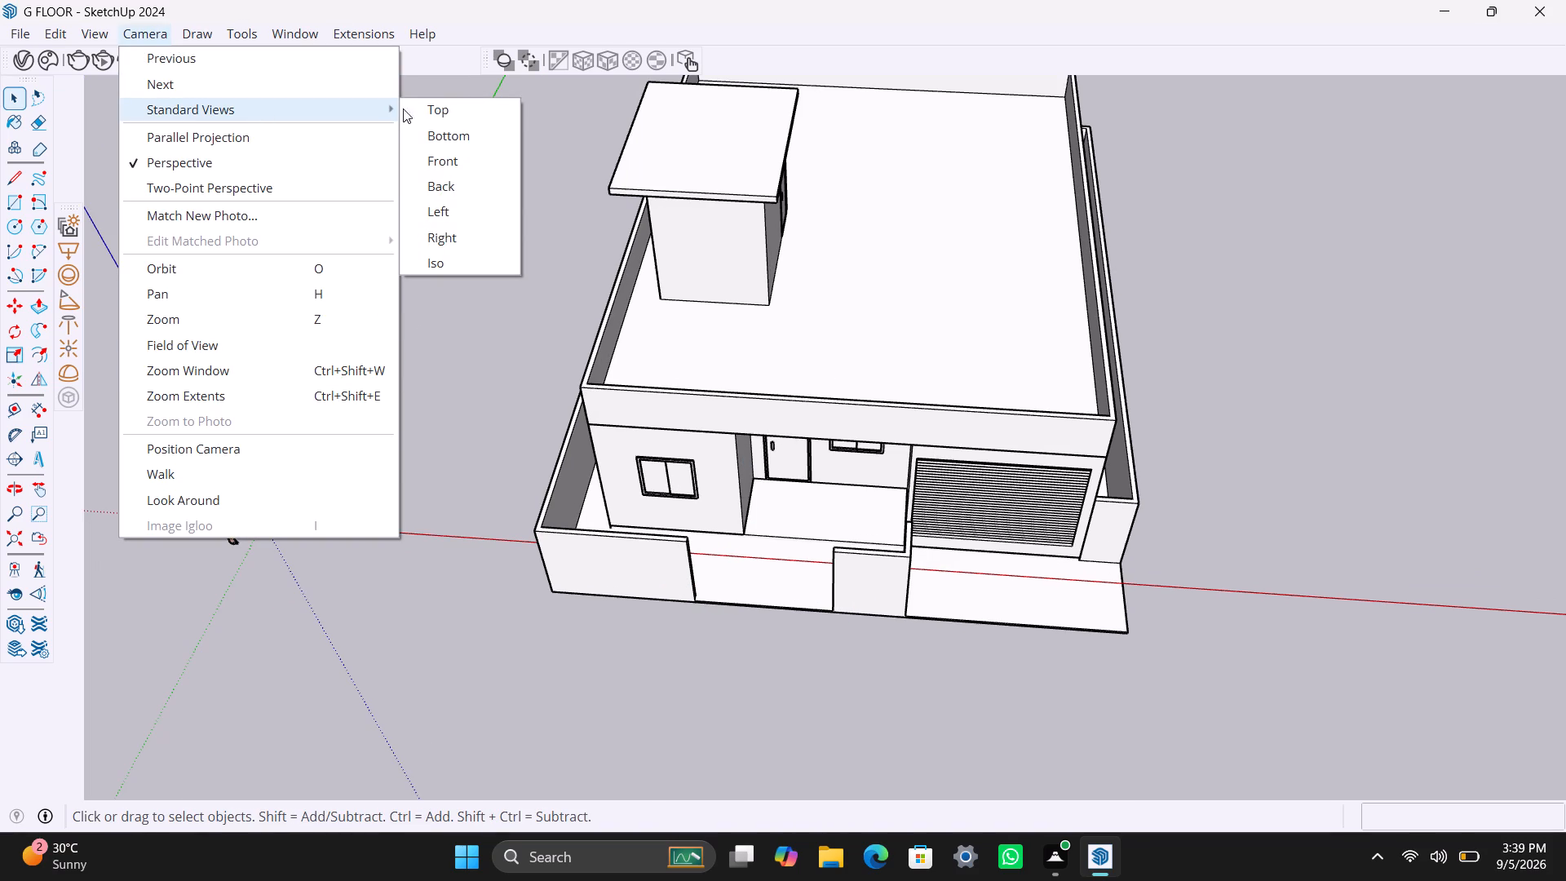
{"action": "left_click", "coordinate": [431, 116]}
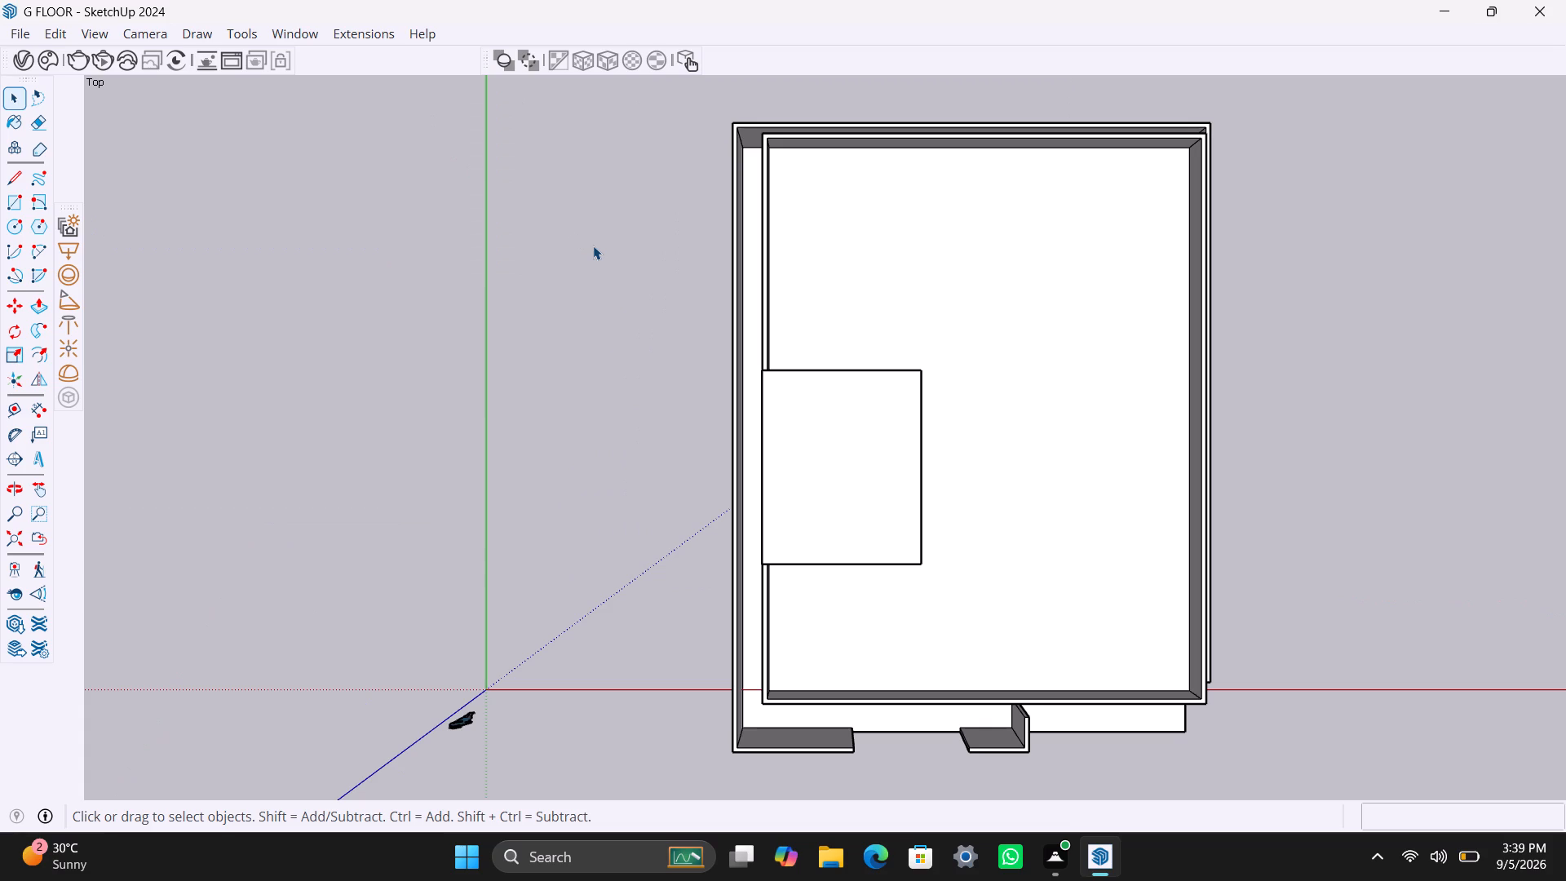
{"action": "scroll", "coordinate": [608, 363], "scroll_direction": "down", "scroll_amount": 2}
{"action": "middle_click_drag", "start_coordinate": [603, 428], "coordinate": [601, 358]}
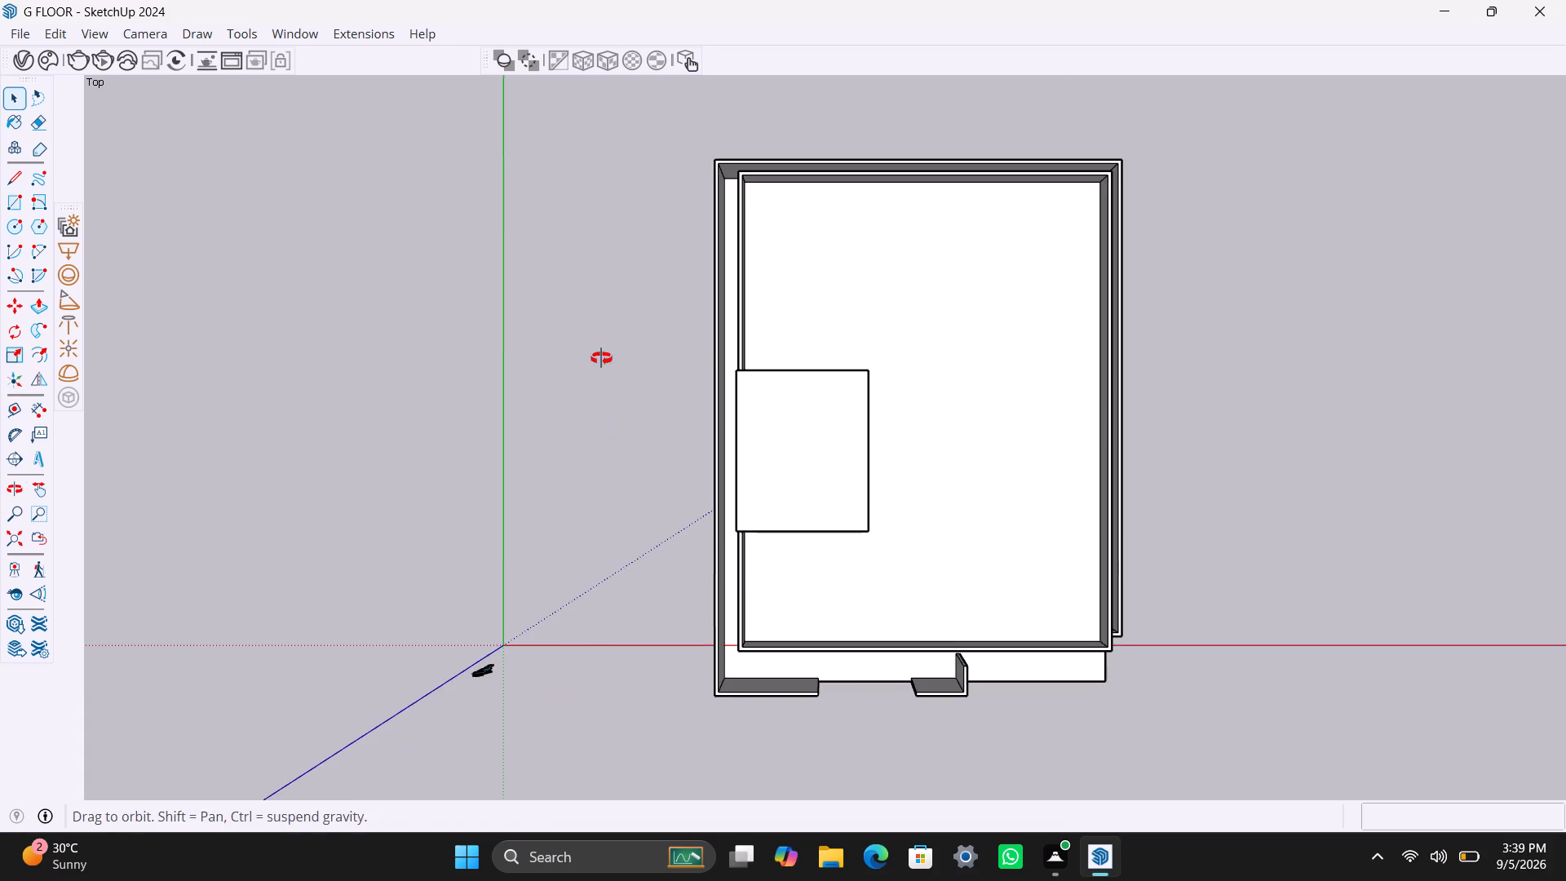
{"action": "middle_click_drag", "start_coordinate": [601, 358], "coordinate": [601, 230]}
{"action": "scroll", "coordinate": [794, 567], "scroll_direction": "down", "scroll_amount": 4}
{"action": "middle_click_drag", "start_coordinate": [793, 589], "coordinate": [786, 447]}
{"action": "scroll", "coordinate": [833, 600], "scroll_direction": "up", "scroll_amount": 4}
{"action": "middle_click_drag", "start_coordinate": [825, 753], "coordinate": [802, 651]}
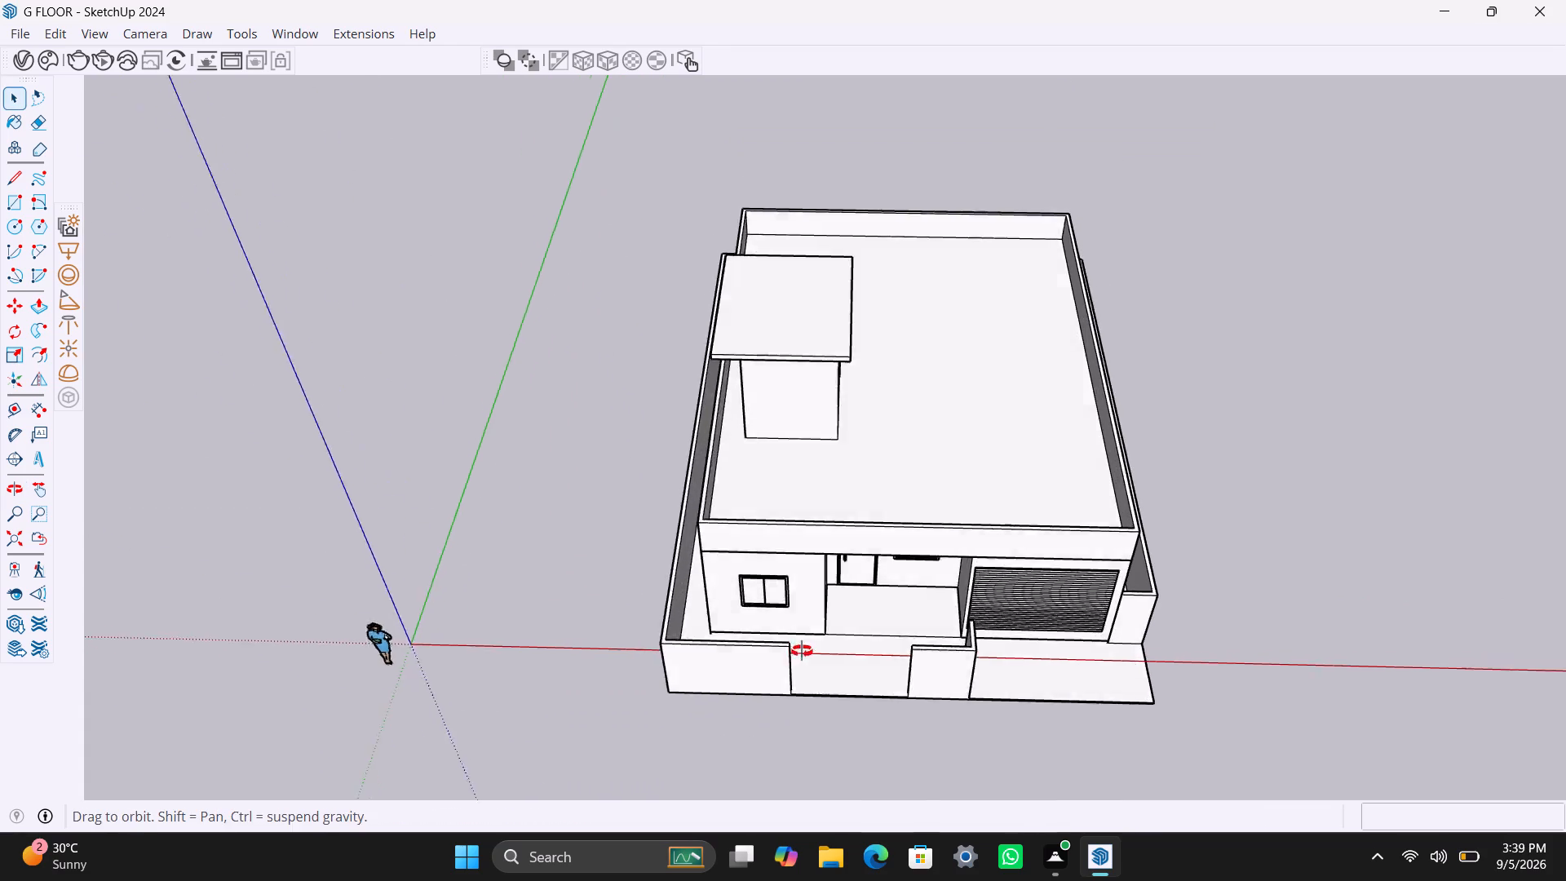
{"action": "middle_click_drag", "start_coordinate": [802, 651], "coordinate": [780, 602]}
{"action": "scroll", "coordinate": [834, 614], "scroll_direction": "up", "scroll_amount": 4}
{"action": "scroll", "coordinate": [918, 675], "scroll_direction": "up", "scroll_amount": 2}
{"action": "middle_click_drag", "start_coordinate": [993, 673], "coordinate": [1090, 669]}
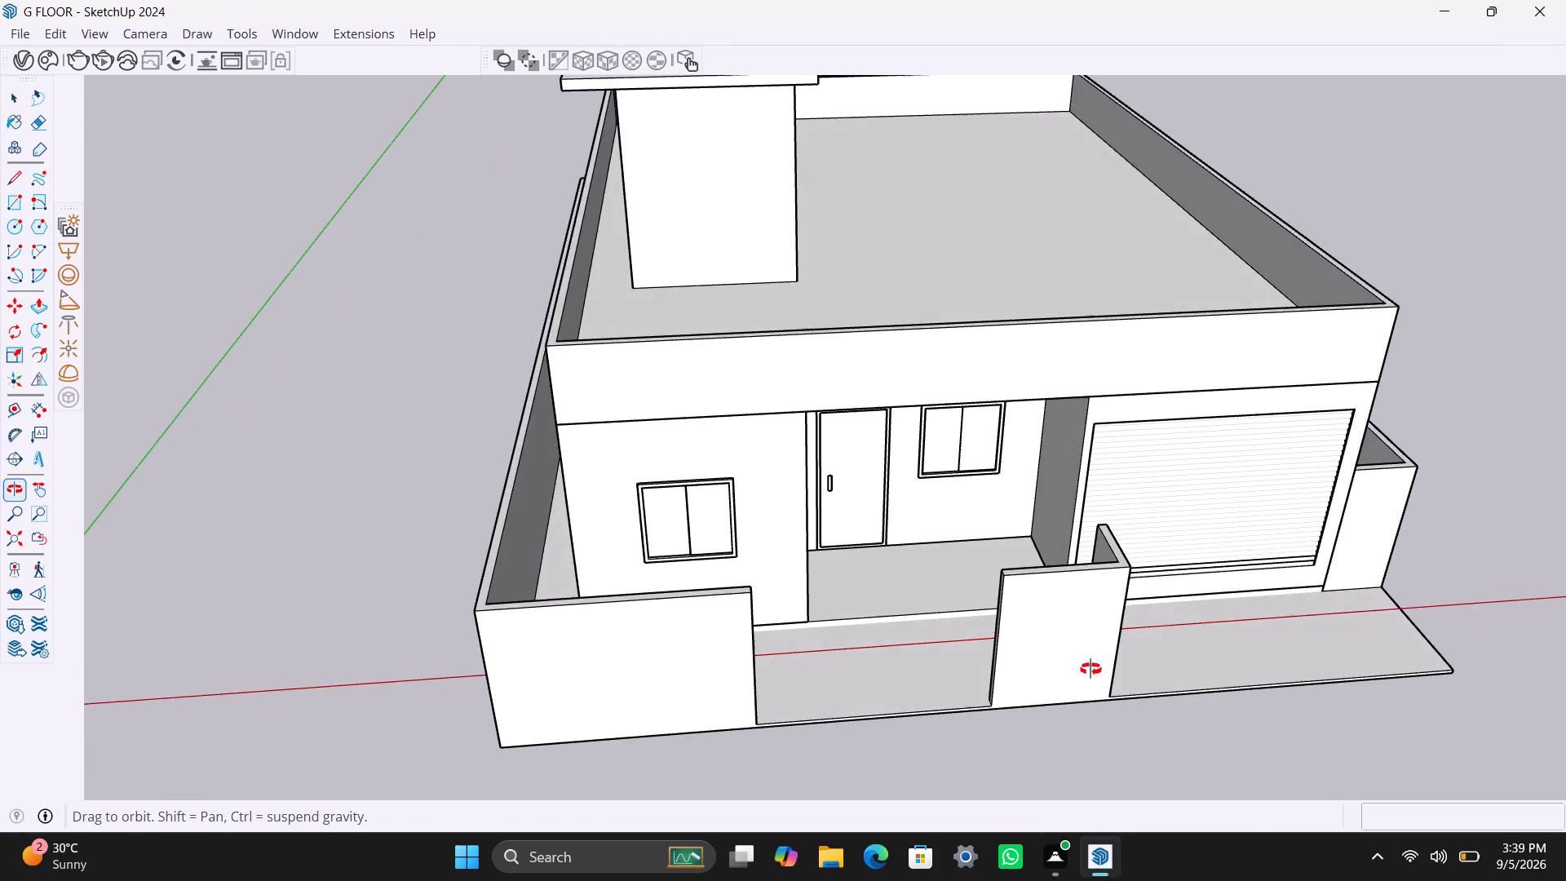
{"action": "middle_click_drag", "start_coordinate": [1090, 669], "coordinate": [1066, 706]}
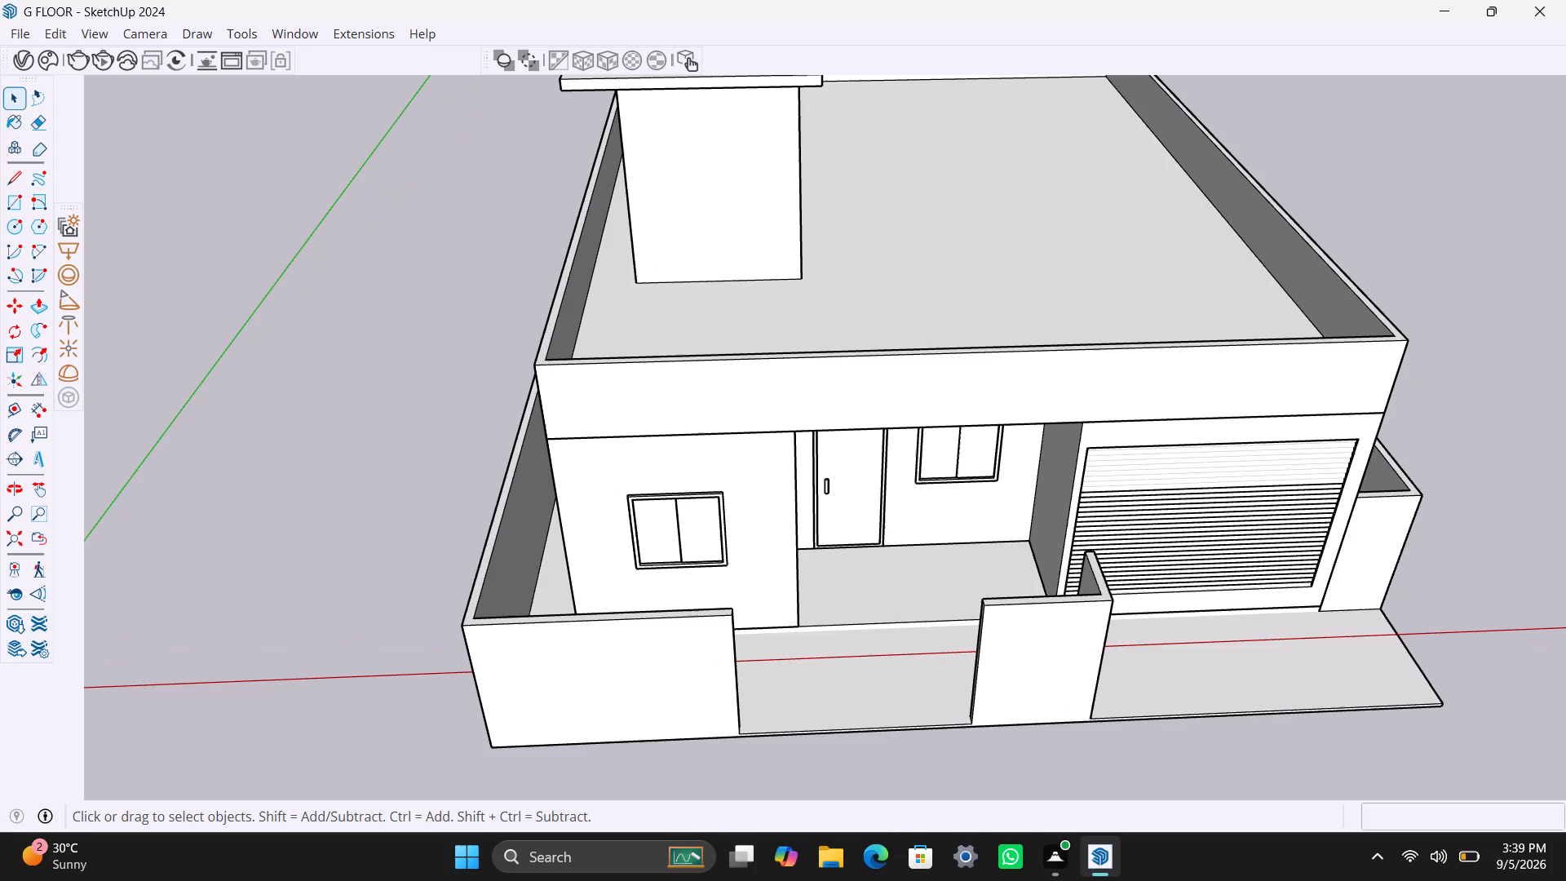
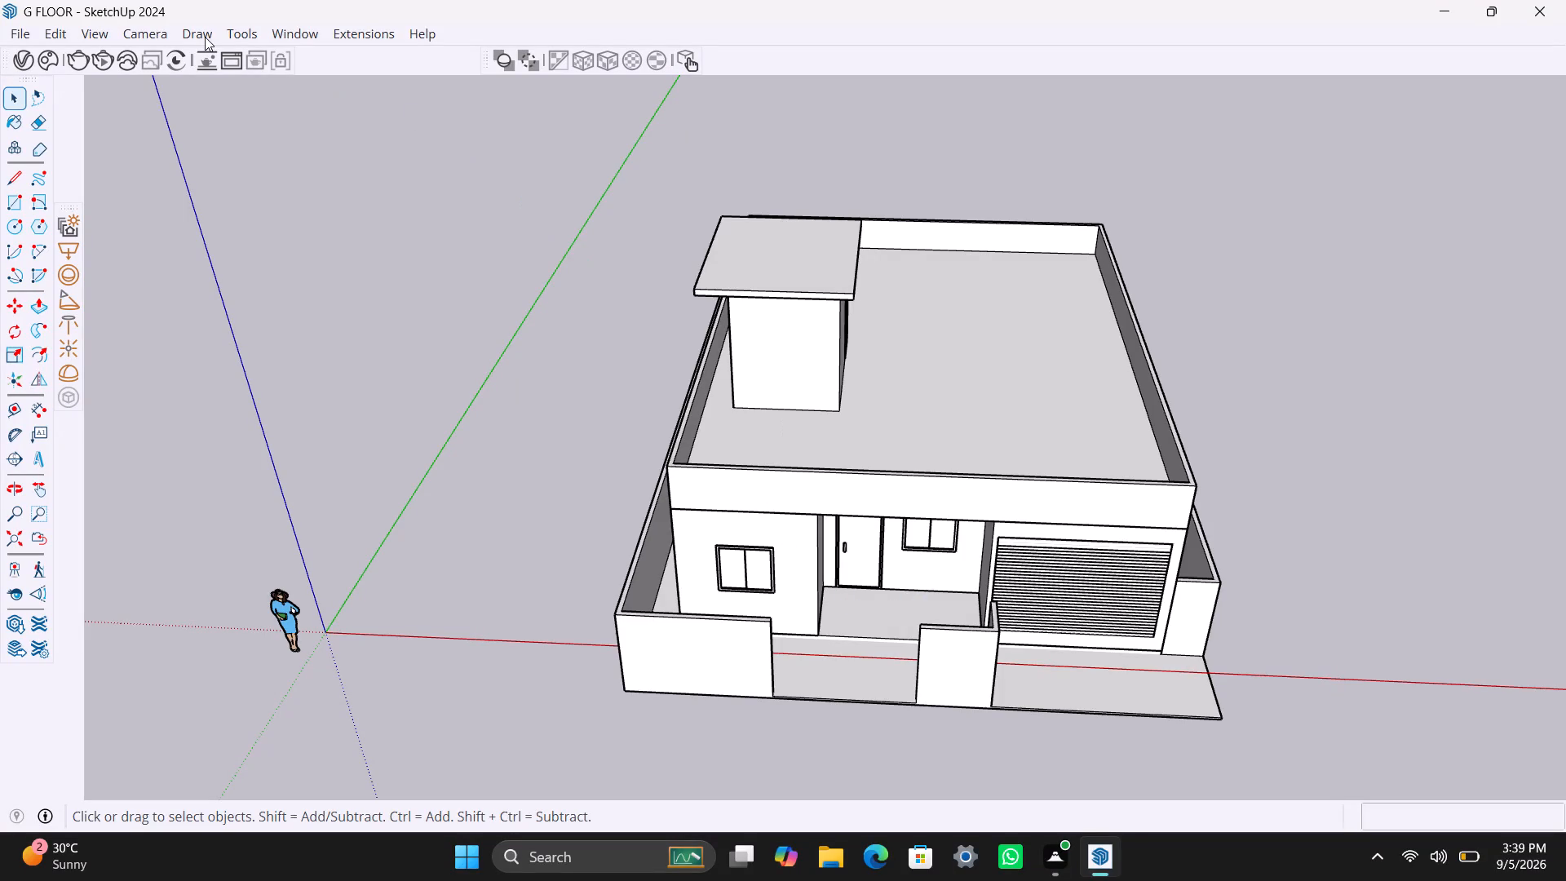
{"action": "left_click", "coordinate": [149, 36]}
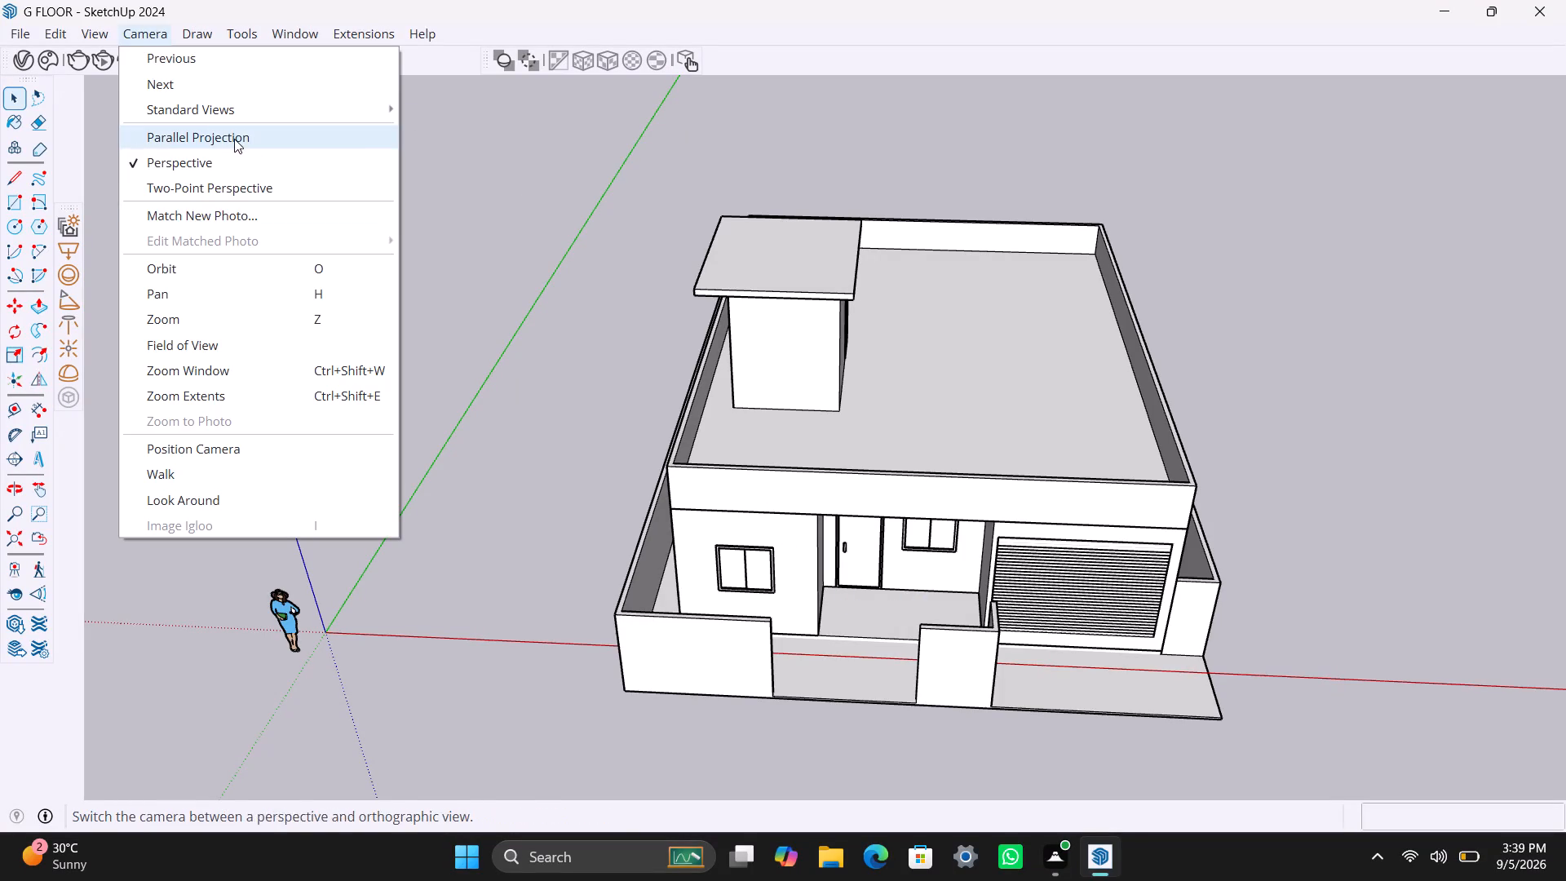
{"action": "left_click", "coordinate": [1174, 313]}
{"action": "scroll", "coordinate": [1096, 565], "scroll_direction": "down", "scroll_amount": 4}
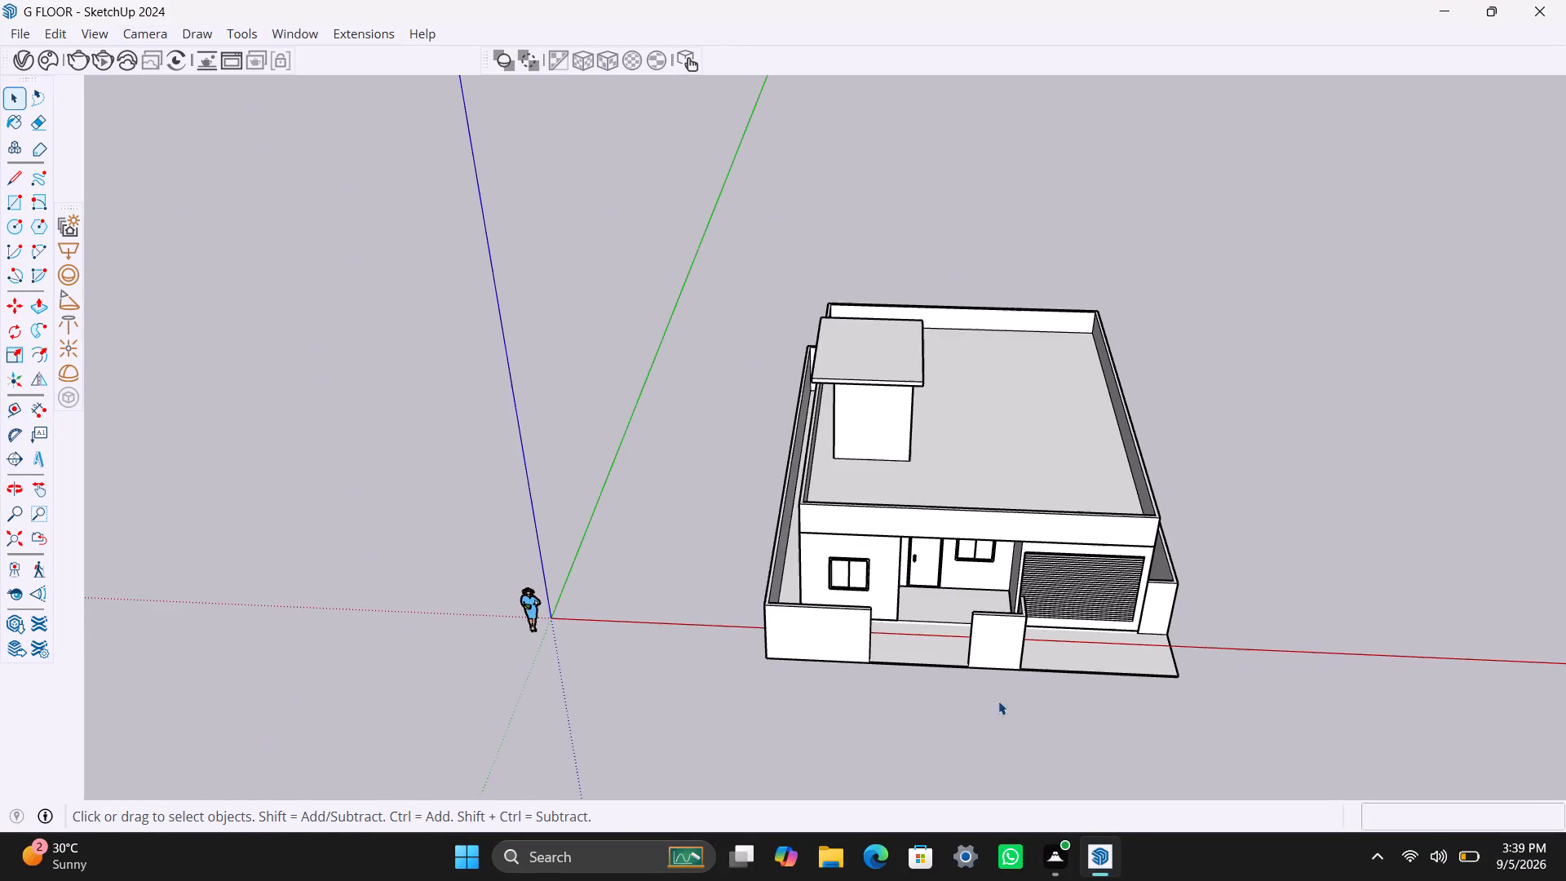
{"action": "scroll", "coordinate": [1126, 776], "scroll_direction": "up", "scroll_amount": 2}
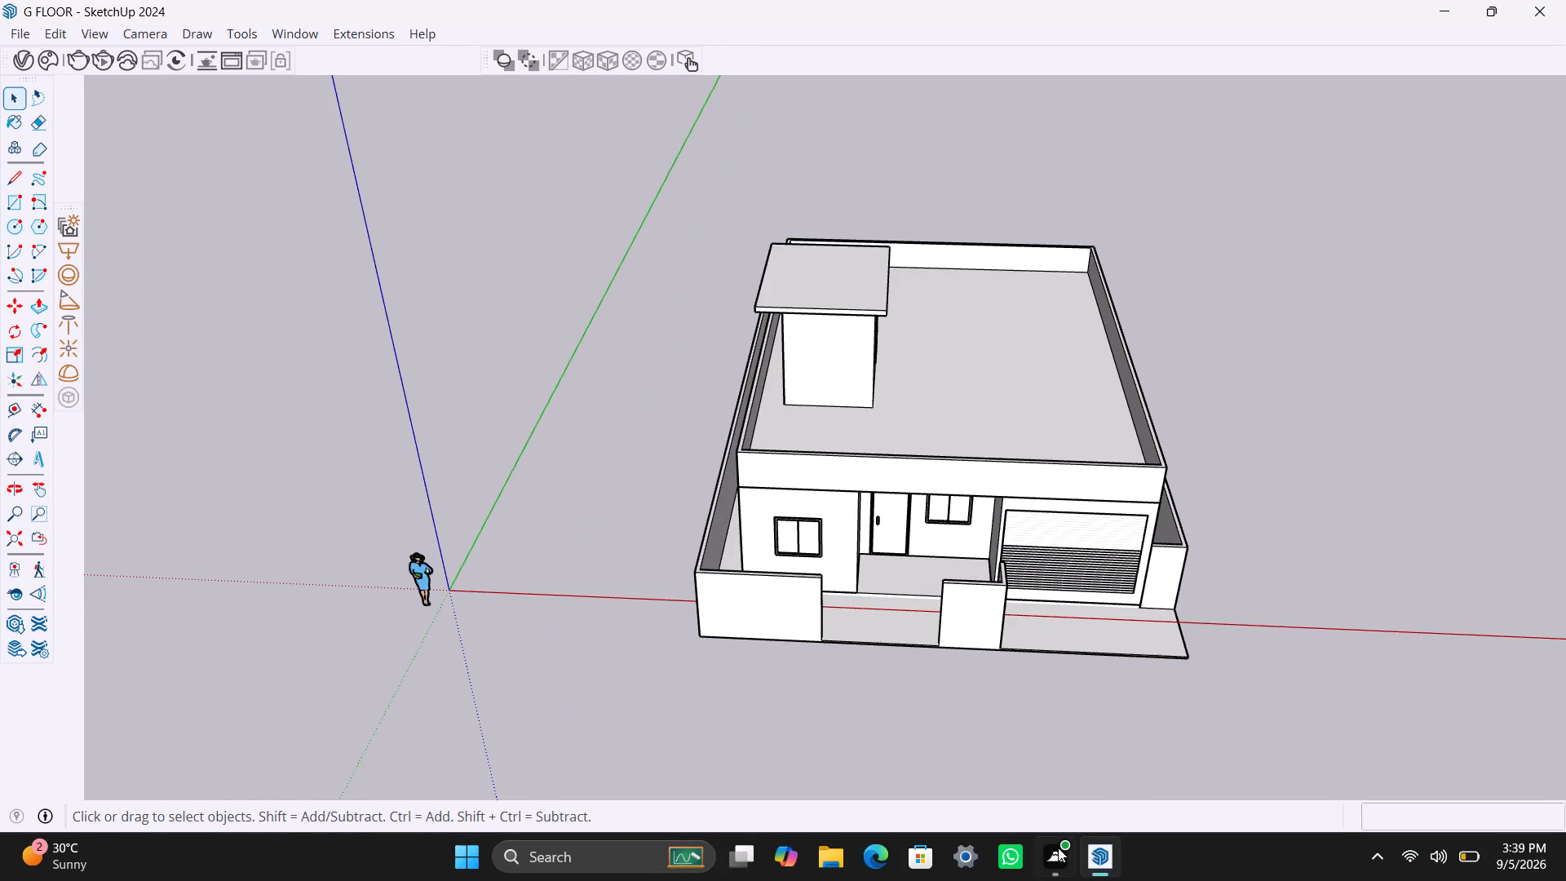
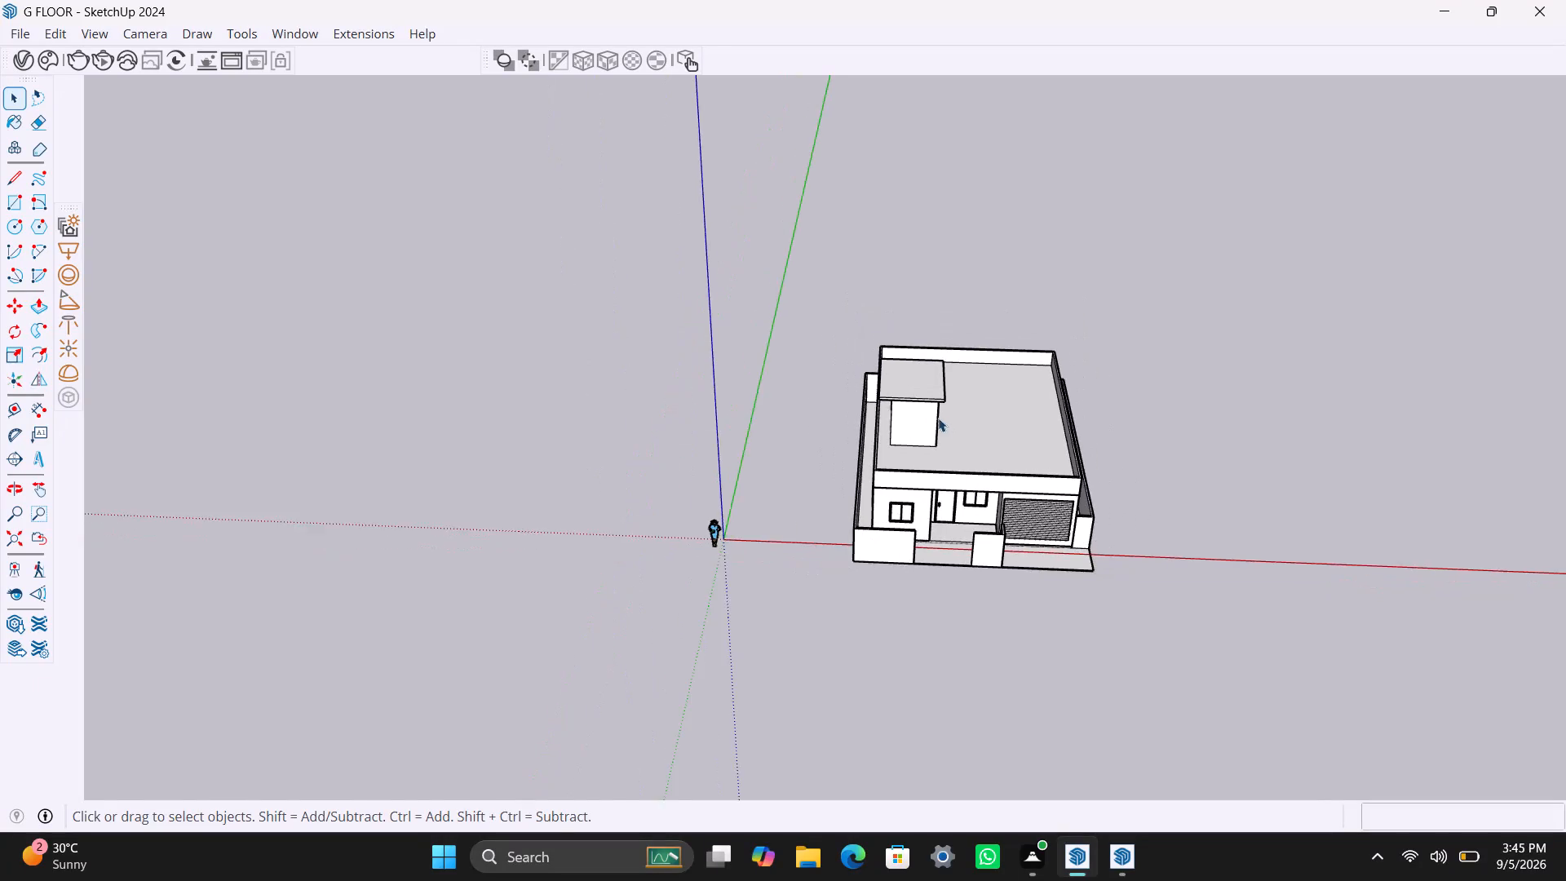
Examine the finished house model from the front and above, including the roof stairwell, parapet and compound wall.
{"action": "scroll", "coordinate": [929, 410], "scroll_direction": "up", "scroll_amount": 3}
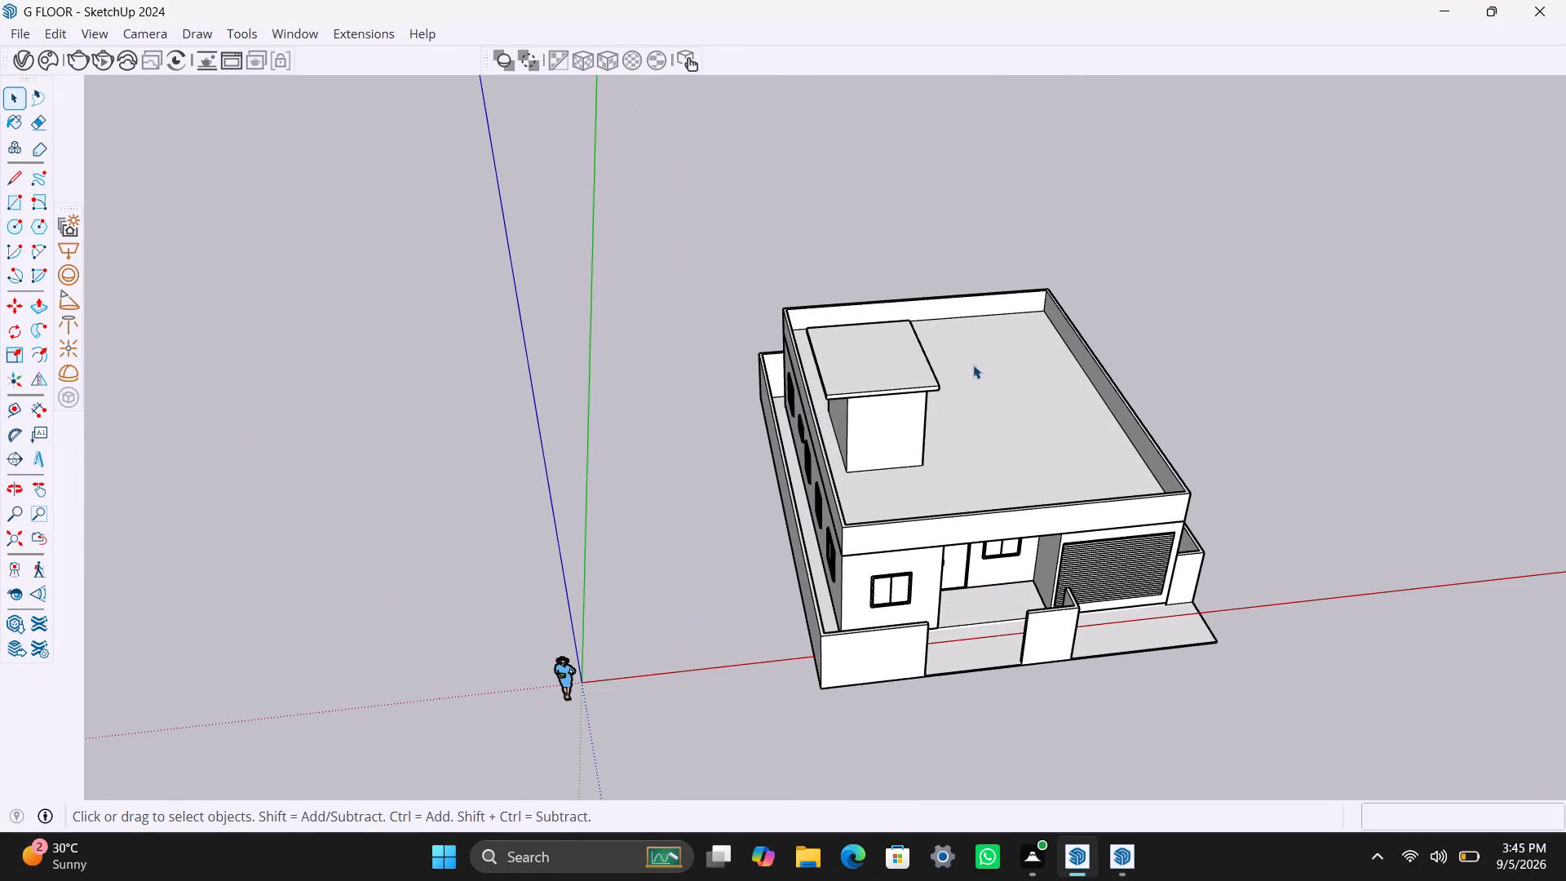
{"action": "middle_click_drag", "start_coordinate": [989, 383], "coordinate": [776, 362]}
{"action": "scroll", "coordinate": [823, 370], "scroll_direction": "up", "scroll_amount": 1}
{"action": "middle_click_drag", "start_coordinate": [803, 396], "coordinate": [706, 487]}
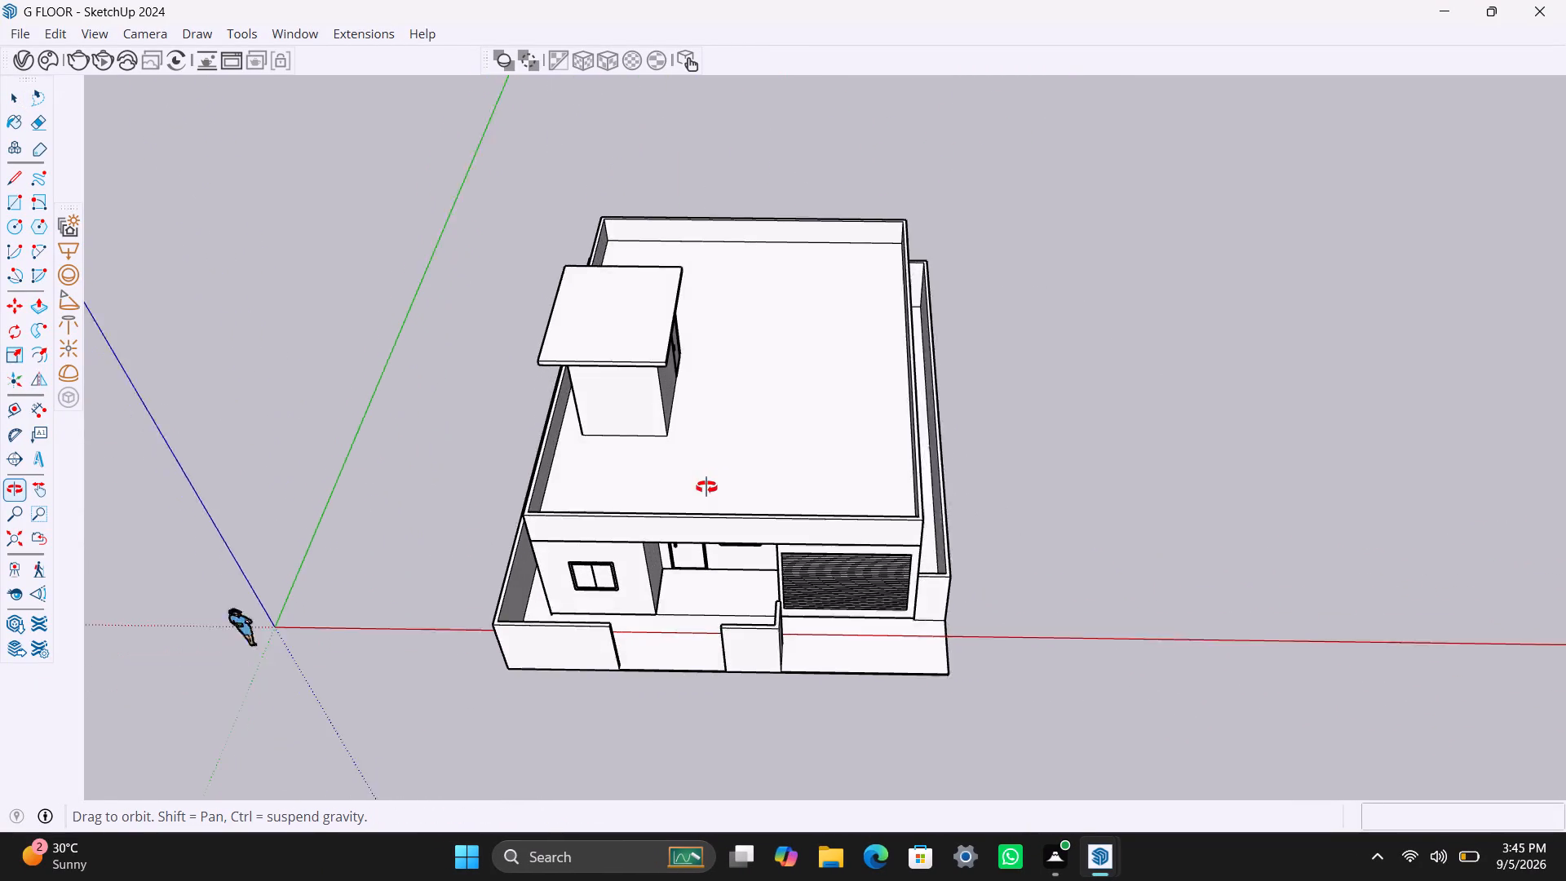
{"action": "middle_click_drag", "start_coordinate": [706, 487], "coordinate": [690, 475]}
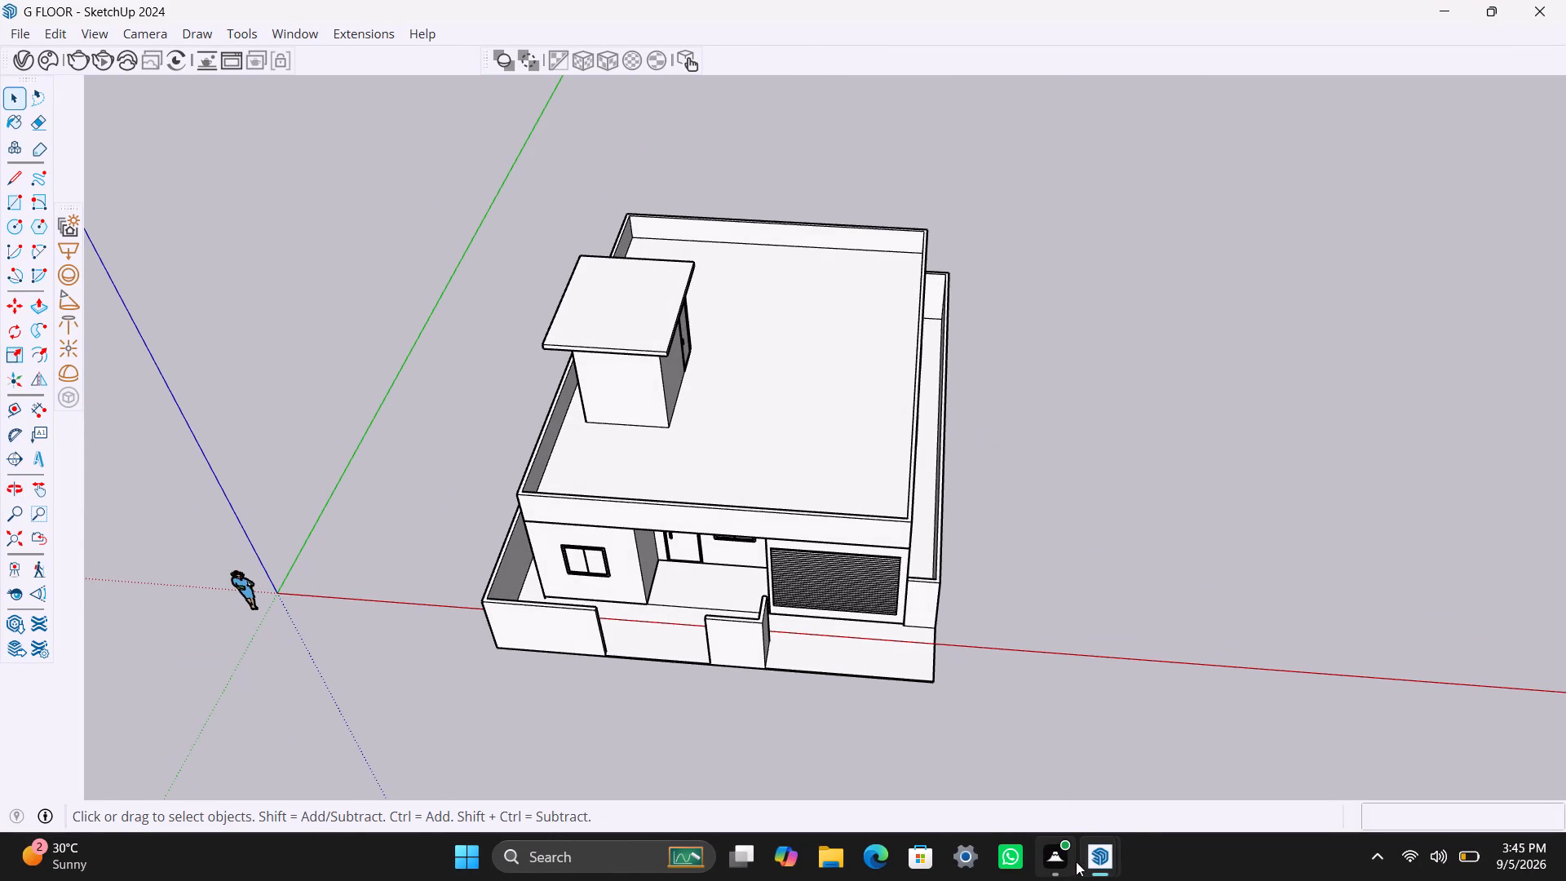
Leave the house model and open a File Explorer window.
{"action": "left_click", "coordinate": [1140, 764]}
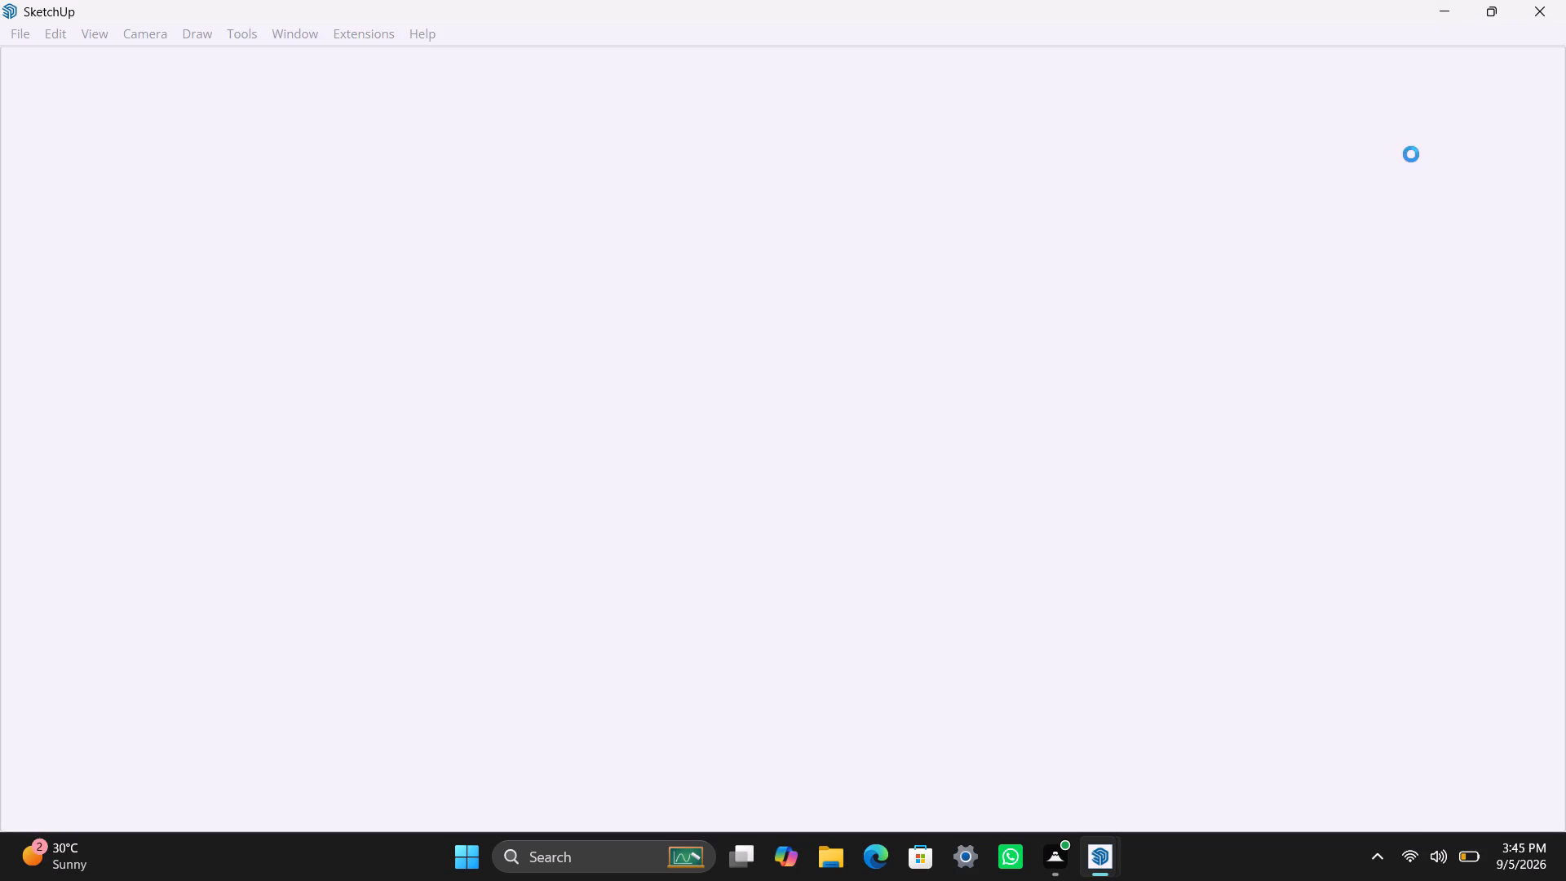
{"action": "left_click", "coordinate": [841, 865]}
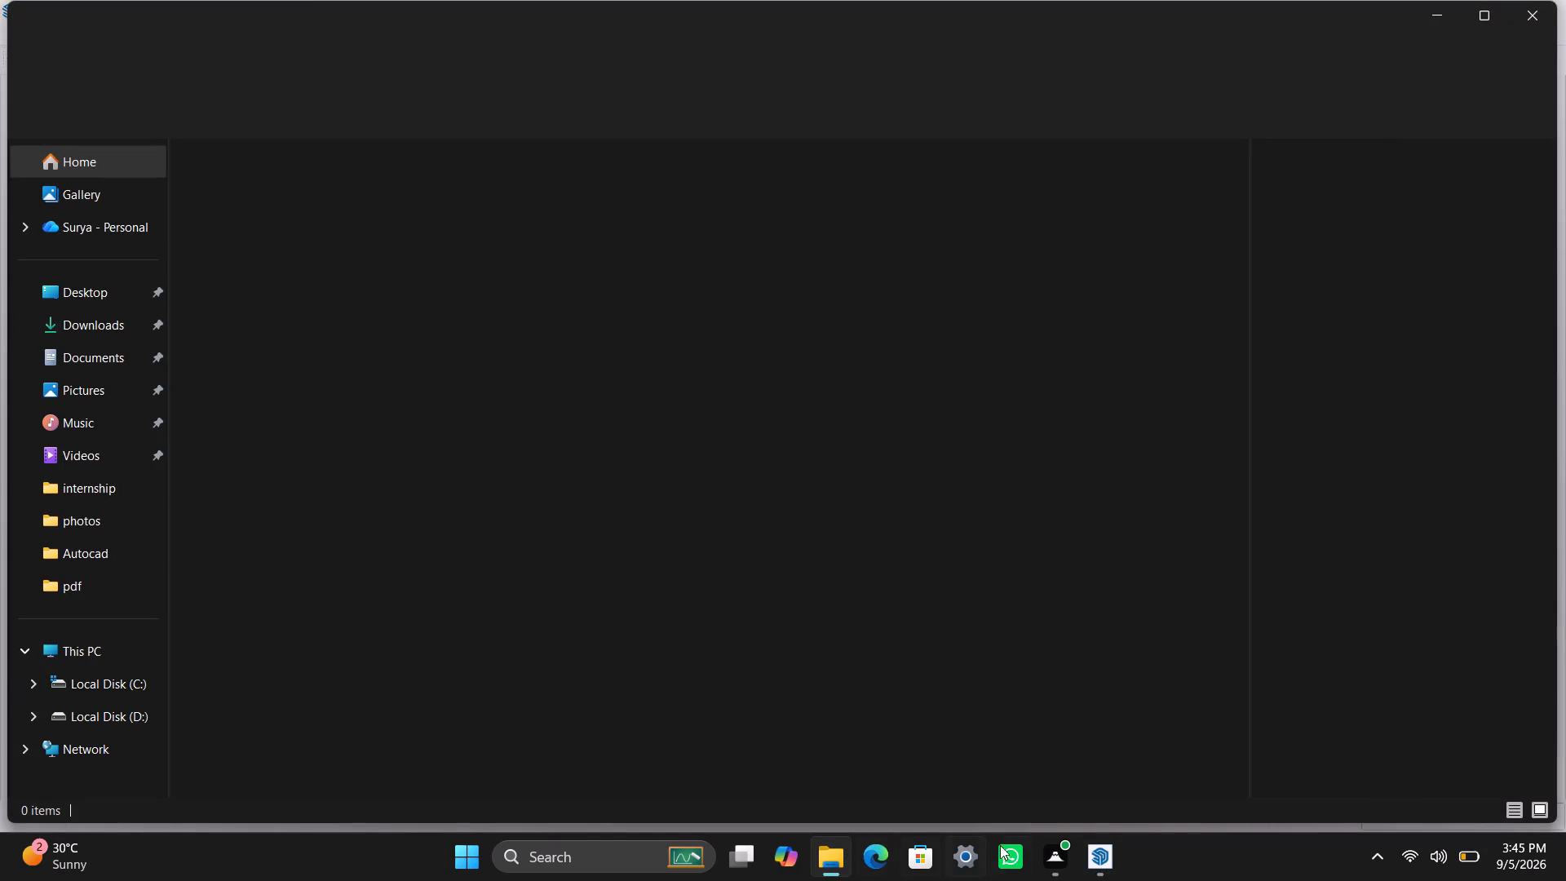
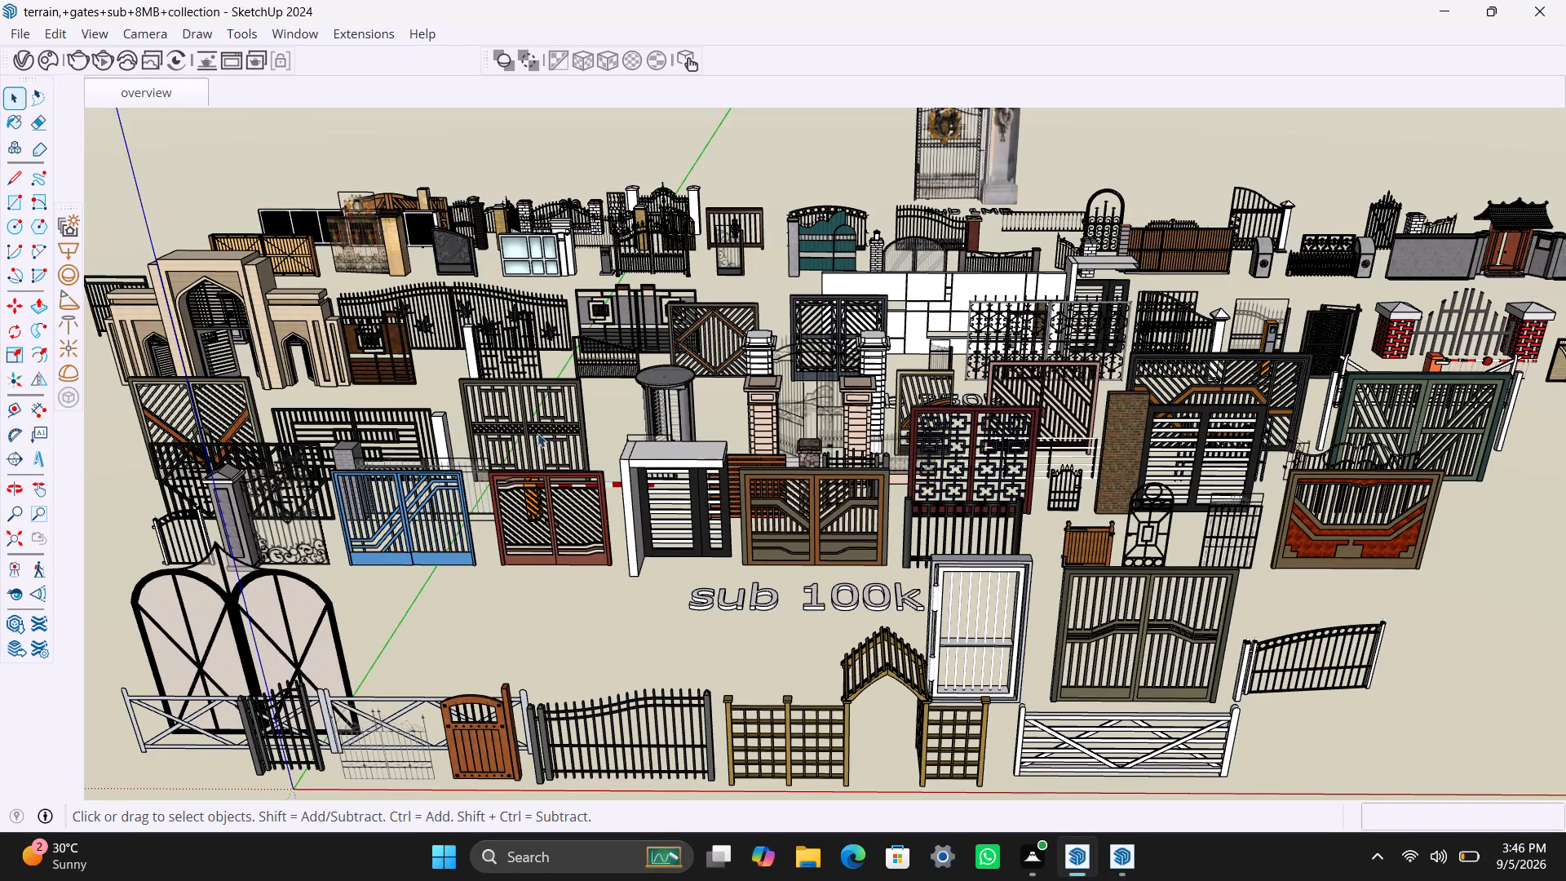
Copy the dark slatted double gate with vertical bars from the gates collection model.
{"action": "left_click", "coordinate": [395, 432]}
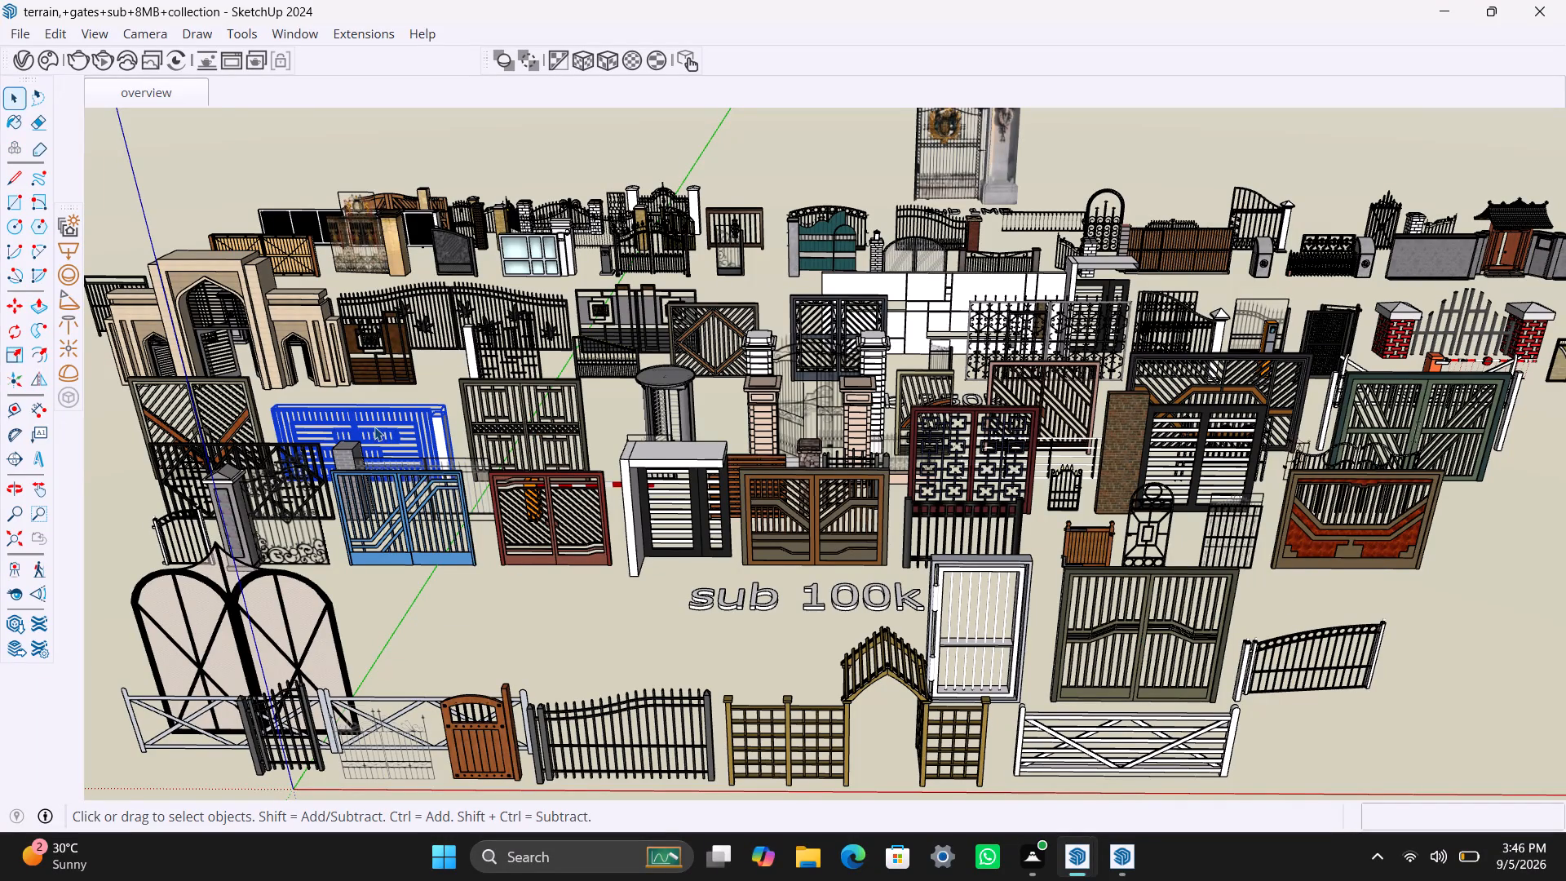
{"action": "scroll", "coordinate": [374, 427], "scroll_direction": "up", "scroll_amount": 2}
{"action": "scroll", "coordinate": [374, 427], "scroll_direction": "down", "scroll_amount": 4}
{"action": "left_click", "coordinate": [504, 407]}
{"action": "scroll", "coordinate": [515, 409], "scroll_direction": "up", "scroll_amount": 2}
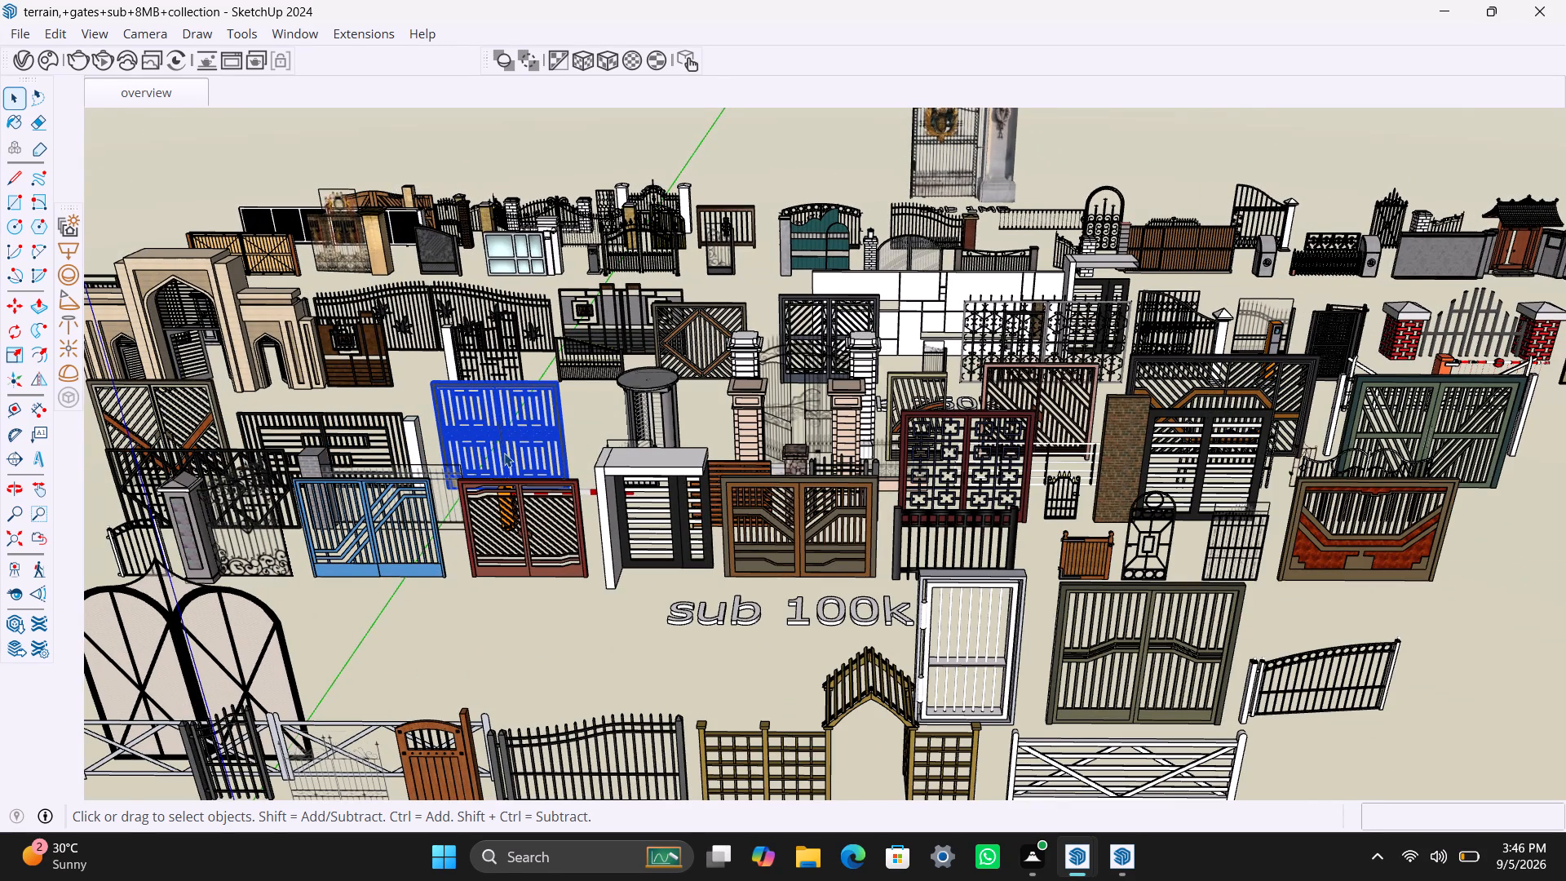
{"action": "key", "text": "ctrl+c"}
{"action": "left_click", "coordinate": [504, 453], "text": "ctrl"}
Switch to the G FLOOR model and paste the double gate at the bottom corner of the front compound wall opening.
{"action": "left_click", "coordinate": [1086, 860]}
{"action": "left_click", "coordinate": [1026, 764]}
{"action": "scroll", "coordinate": [655, 635], "scroll_direction": "up", "scroll_amount": 2}
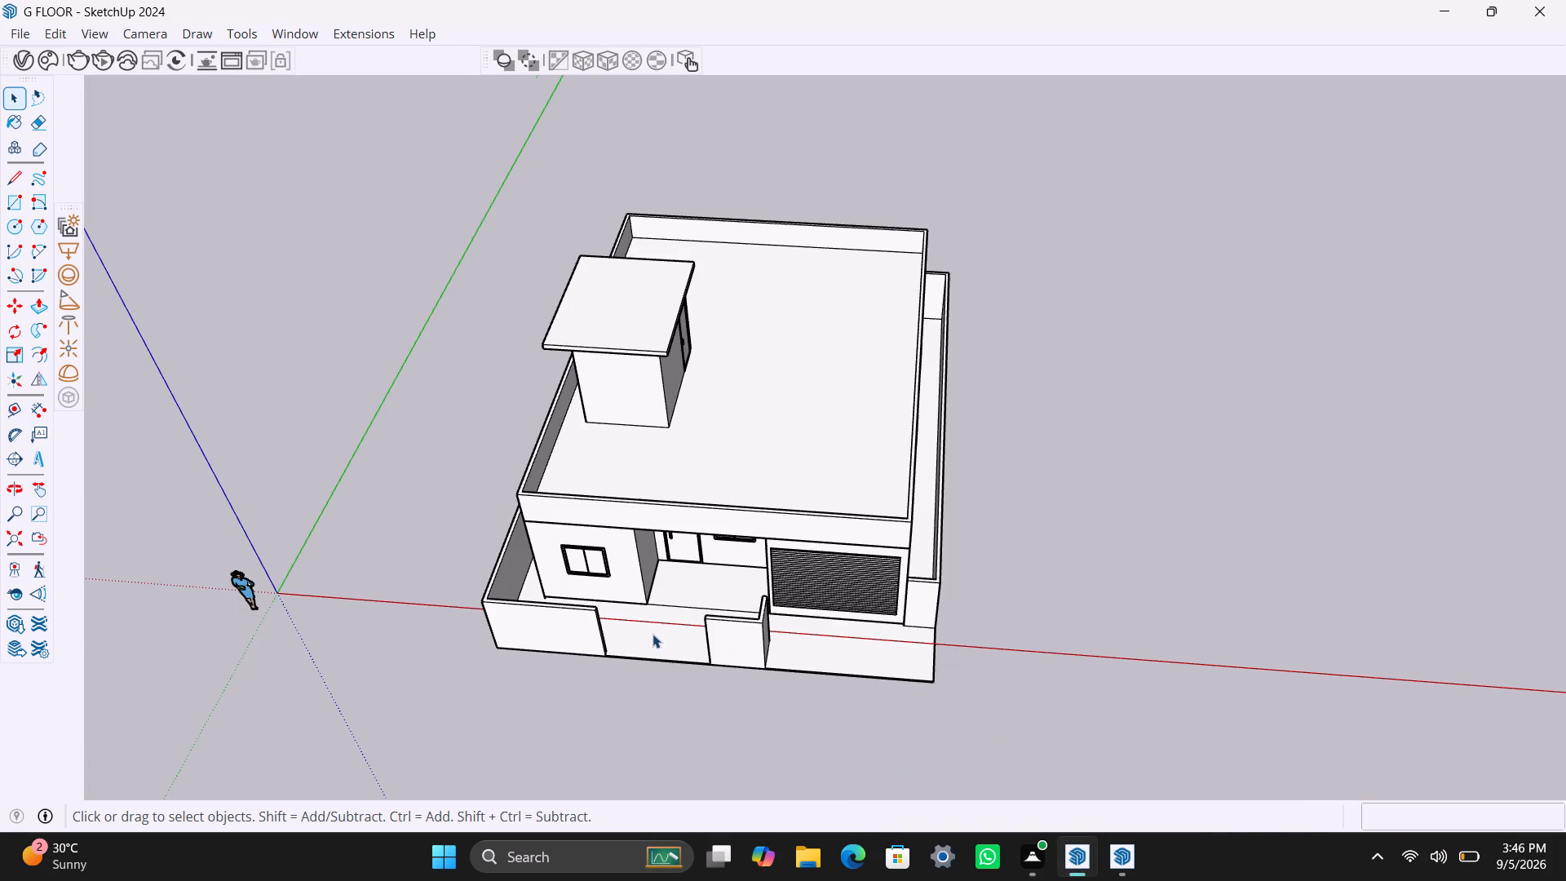
{"action": "scroll", "coordinate": [652, 634], "scroll_direction": "up", "scroll_amount": 1}
{"action": "key", "text": "ctrl+v"}
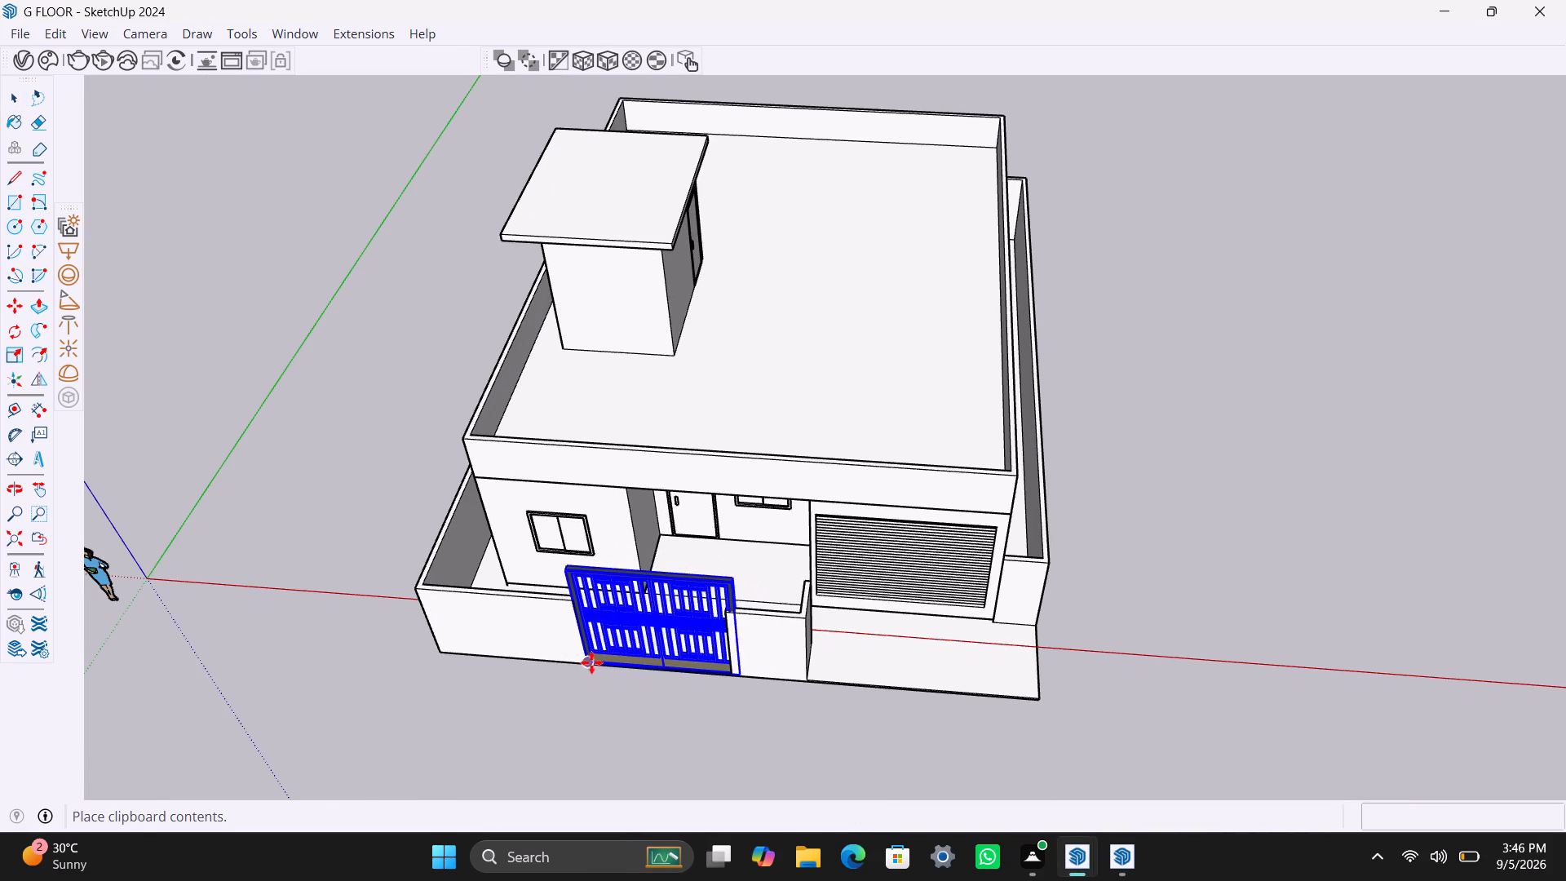
{"action": "left_click", "coordinate": [591, 662]}
Scale the double gate to about 0.92 along red and 0.87 along green to fit between the opening's wall ends.
{"action": "key", "text": "s"}
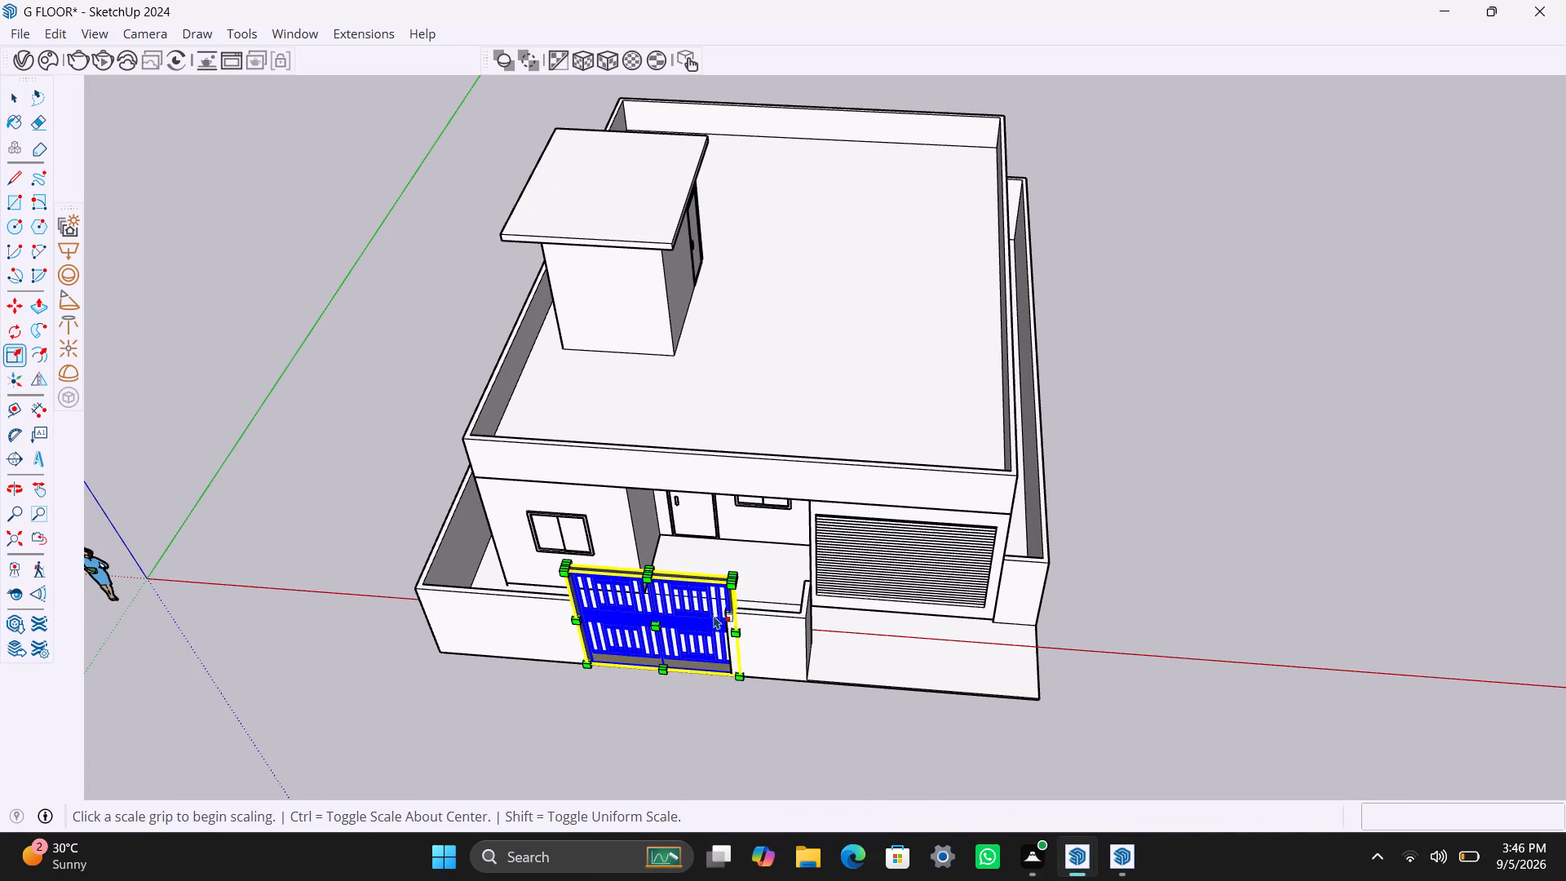
{"action": "scroll", "coordinate": [711, 637], "scroll_direction": "up", "scroll_amount": 9}
{"action": "left_click_drag", "start_coordinate": [745, 621], "coordinate": [728, 622]}
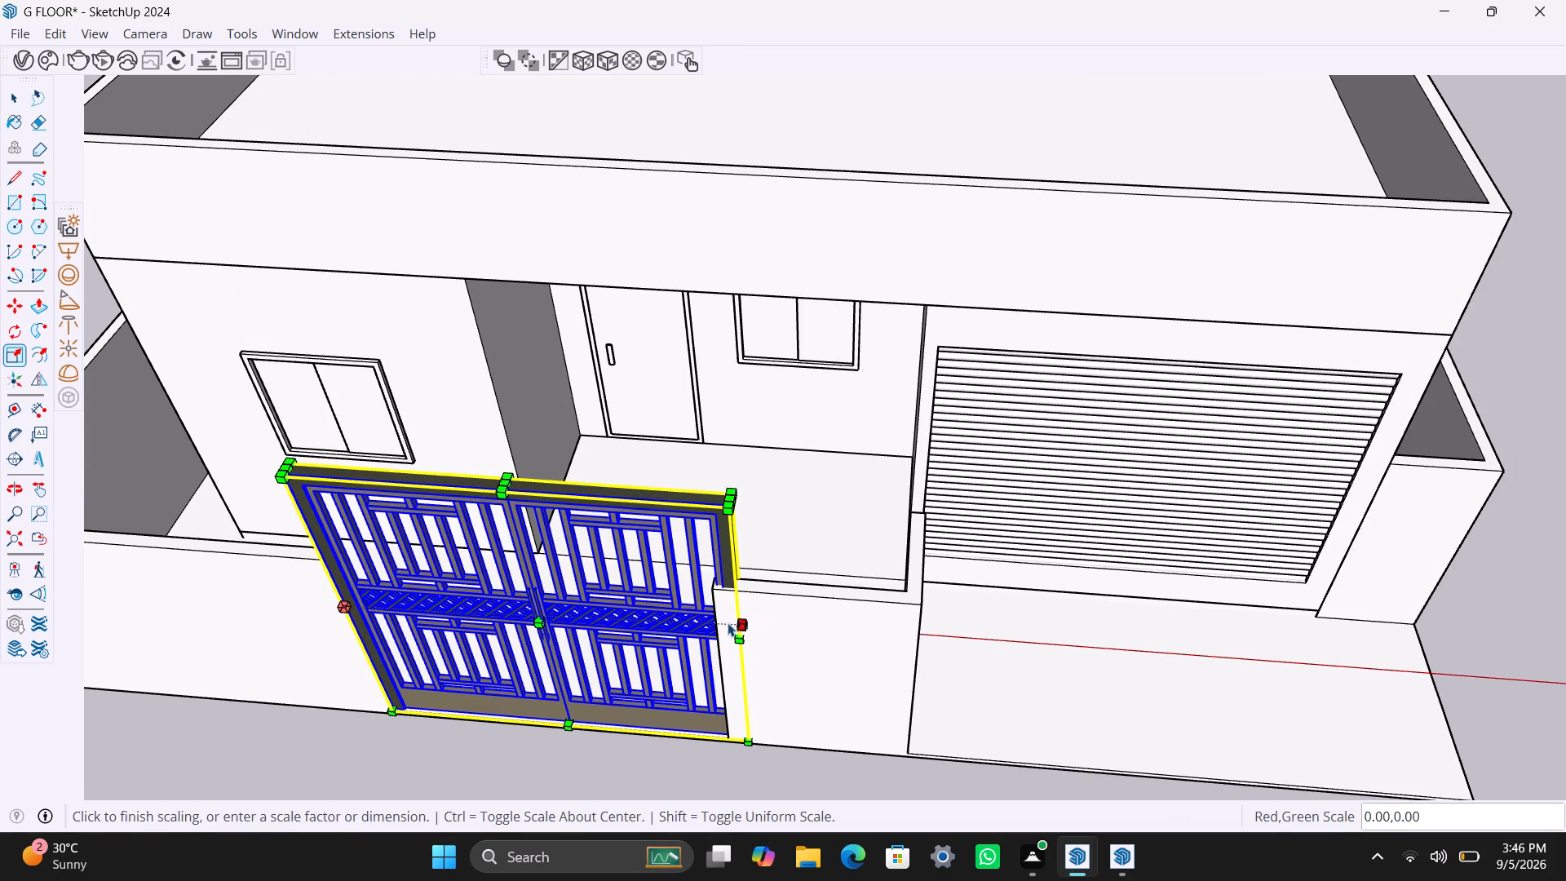
{"action": "left_click_drag", "start_coordinate": [728, 622], "coordinate": [720, 627]}
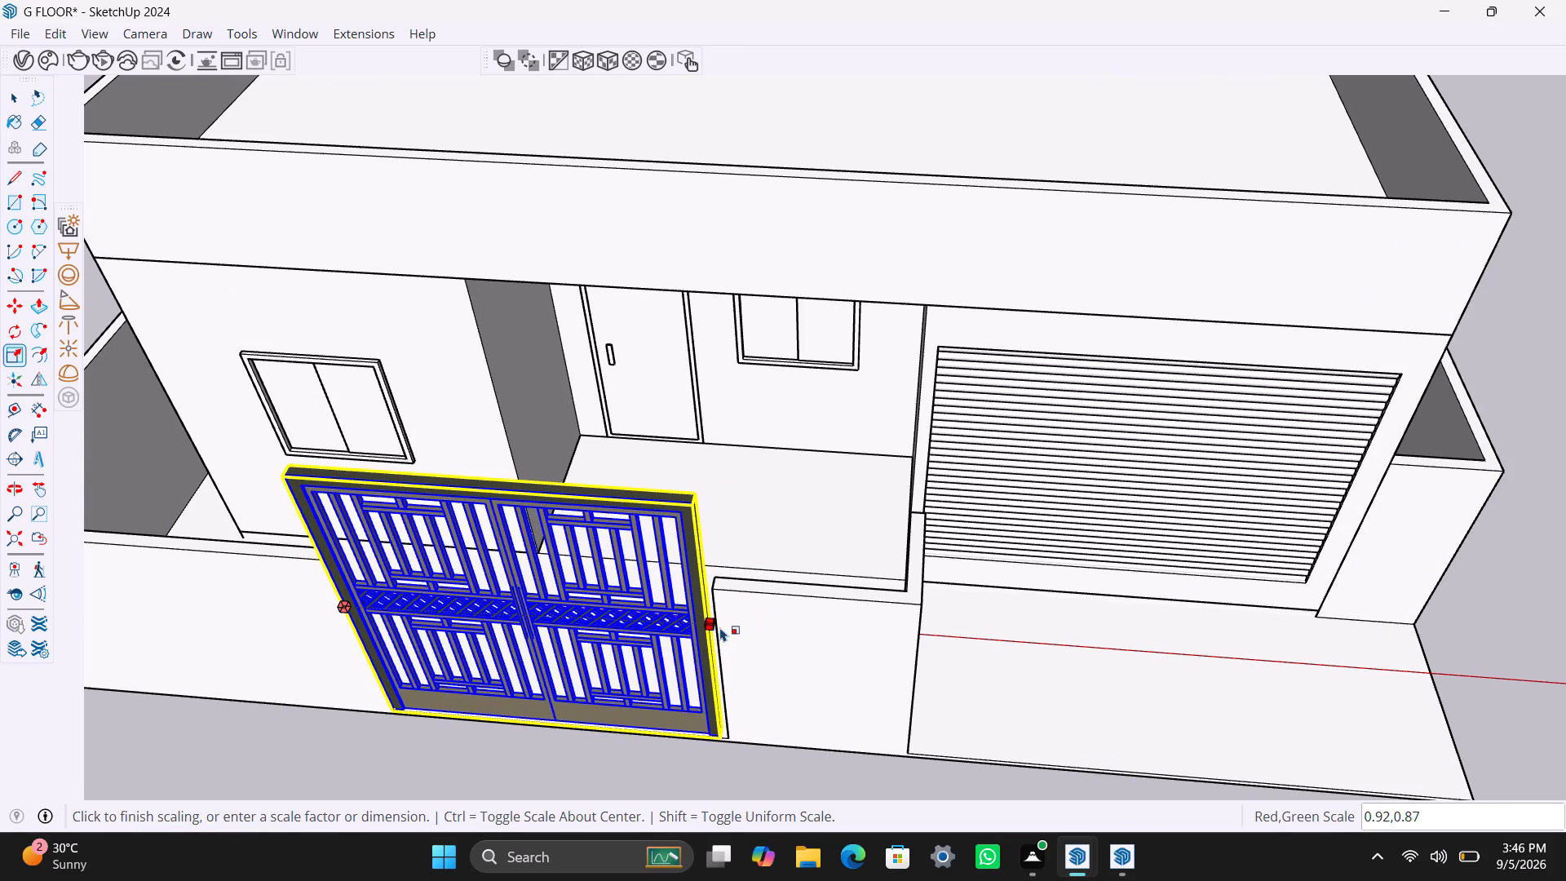
{"action": "left_click_drag", "start_coordinate": [720, 627], "coordinate": [724, 636]}
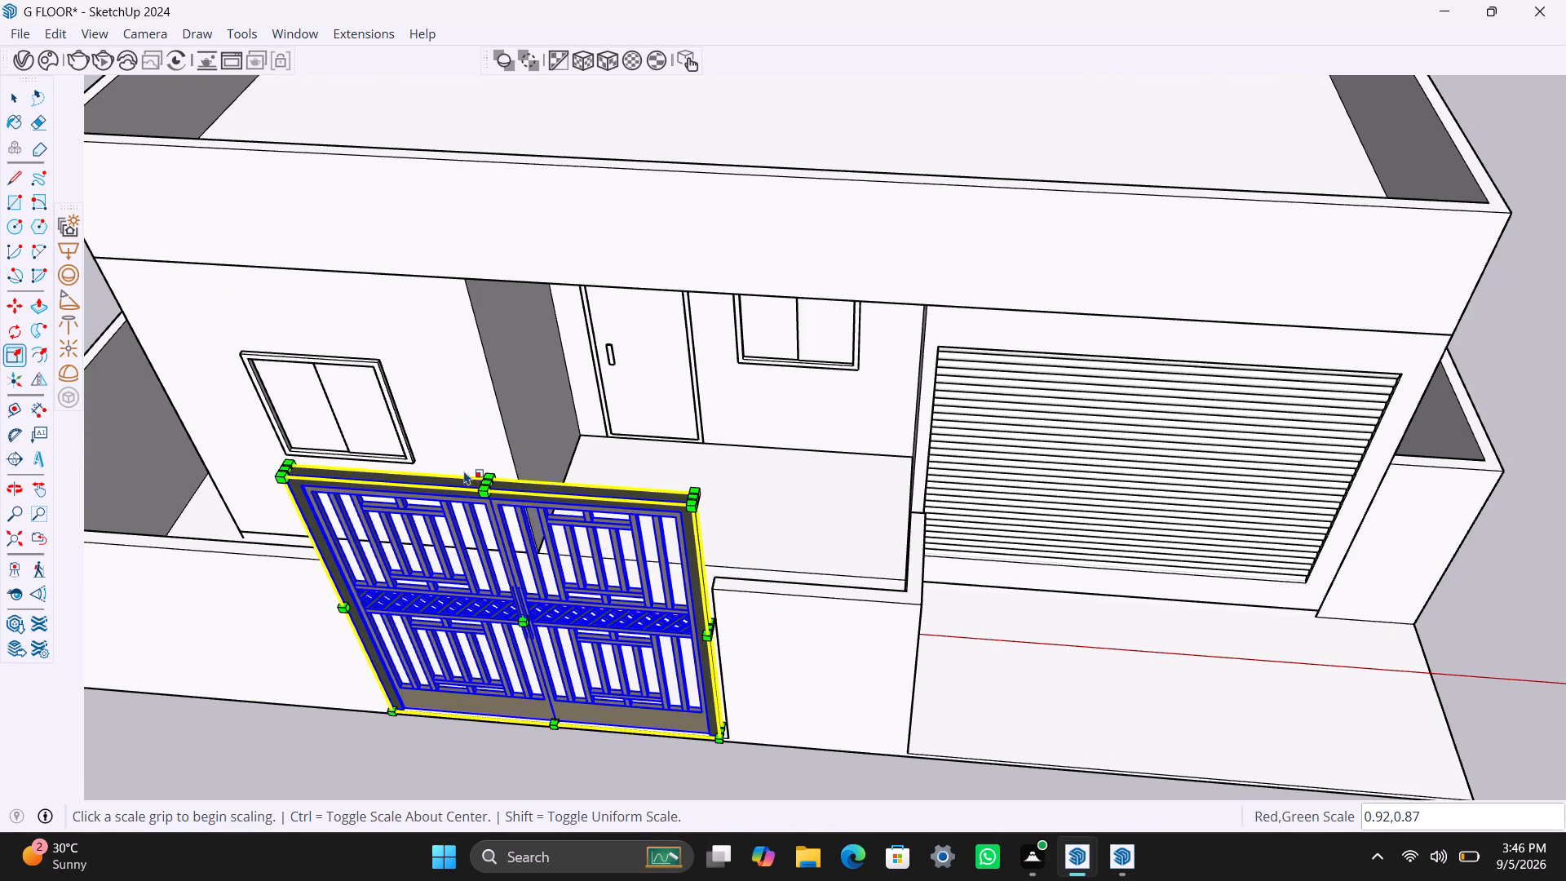
Scale the double gate's height down to the top of the front compound wall.
{"action": "left_click_drag", "start_coordinate": [492, 480], "coordinate": [757, 607]}
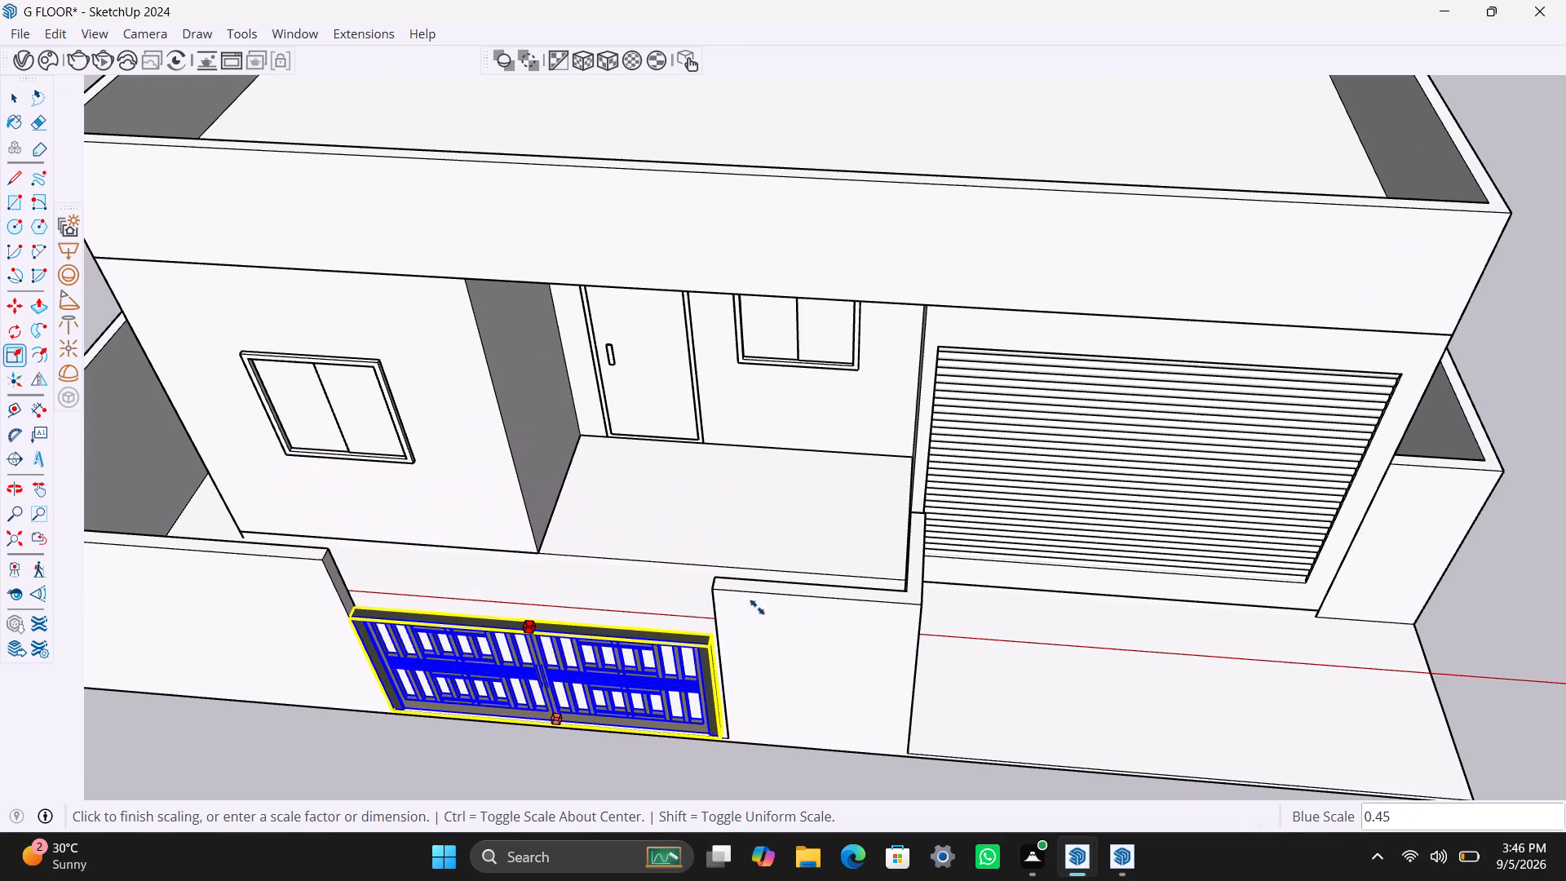
{"action": "left_click_drag", "start_coordinate": [757, 607], "coordinate": [766, 587]}
Stretch the double gate's width slightly along red so its frame meets the adjoining wall end, and deselect it.
{"action": "scroll", "coordinate": [675, 644], "scroll_direction": "up", "scroll_amount": 4}
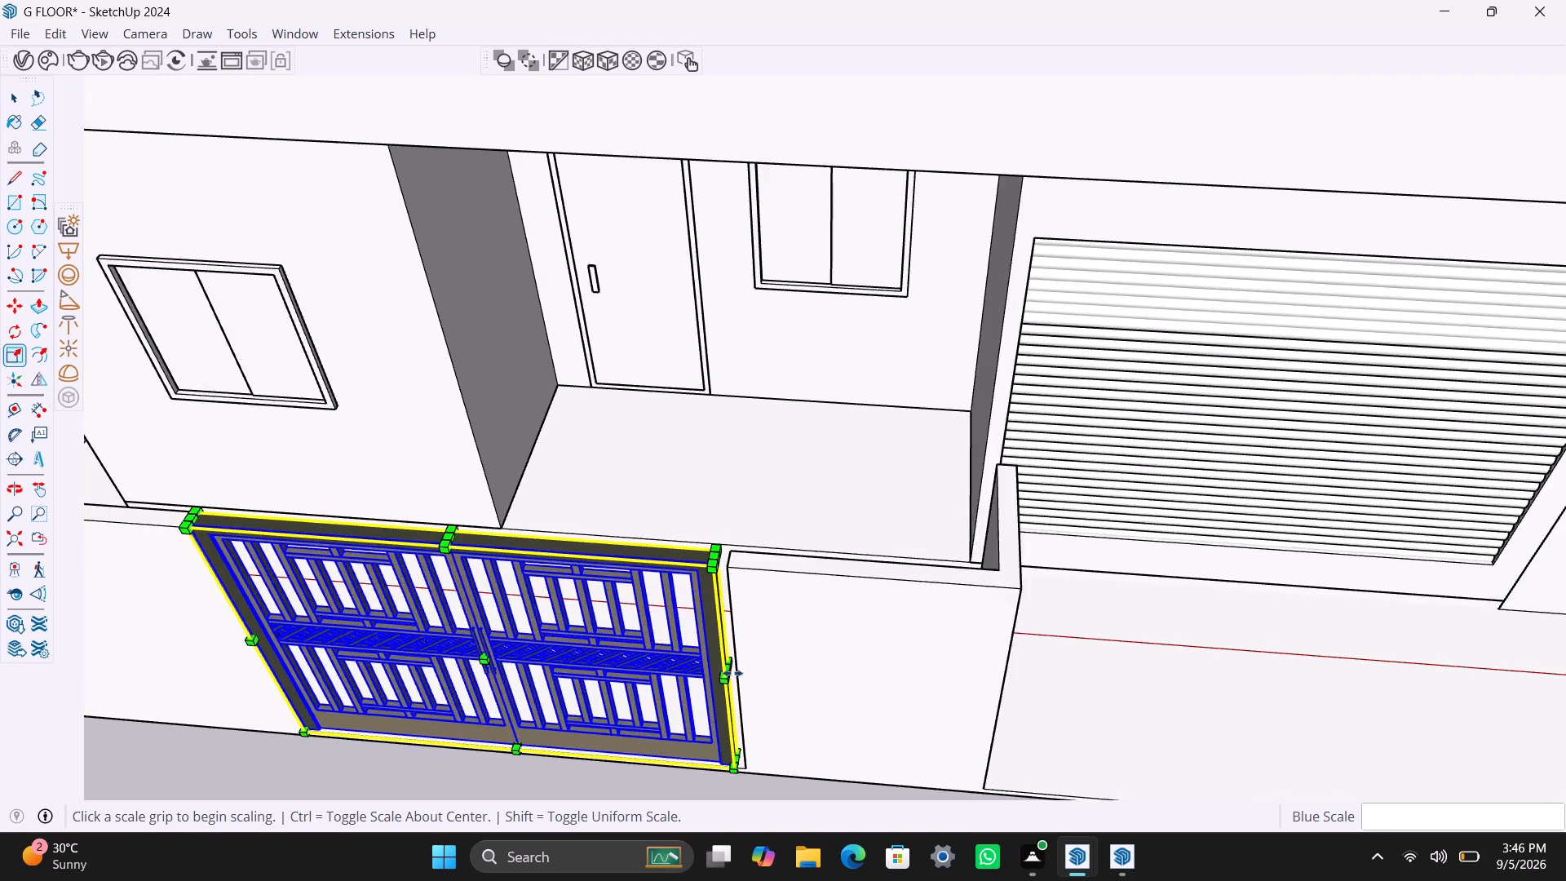
{"action": "scroll", "coordinate": [732, 673], "scroll_direction": "up", "scroll_amount": 5}
{"action": "left_click_drag", "start_coordinate": [726, 666], "coordinate": [768, 666]}
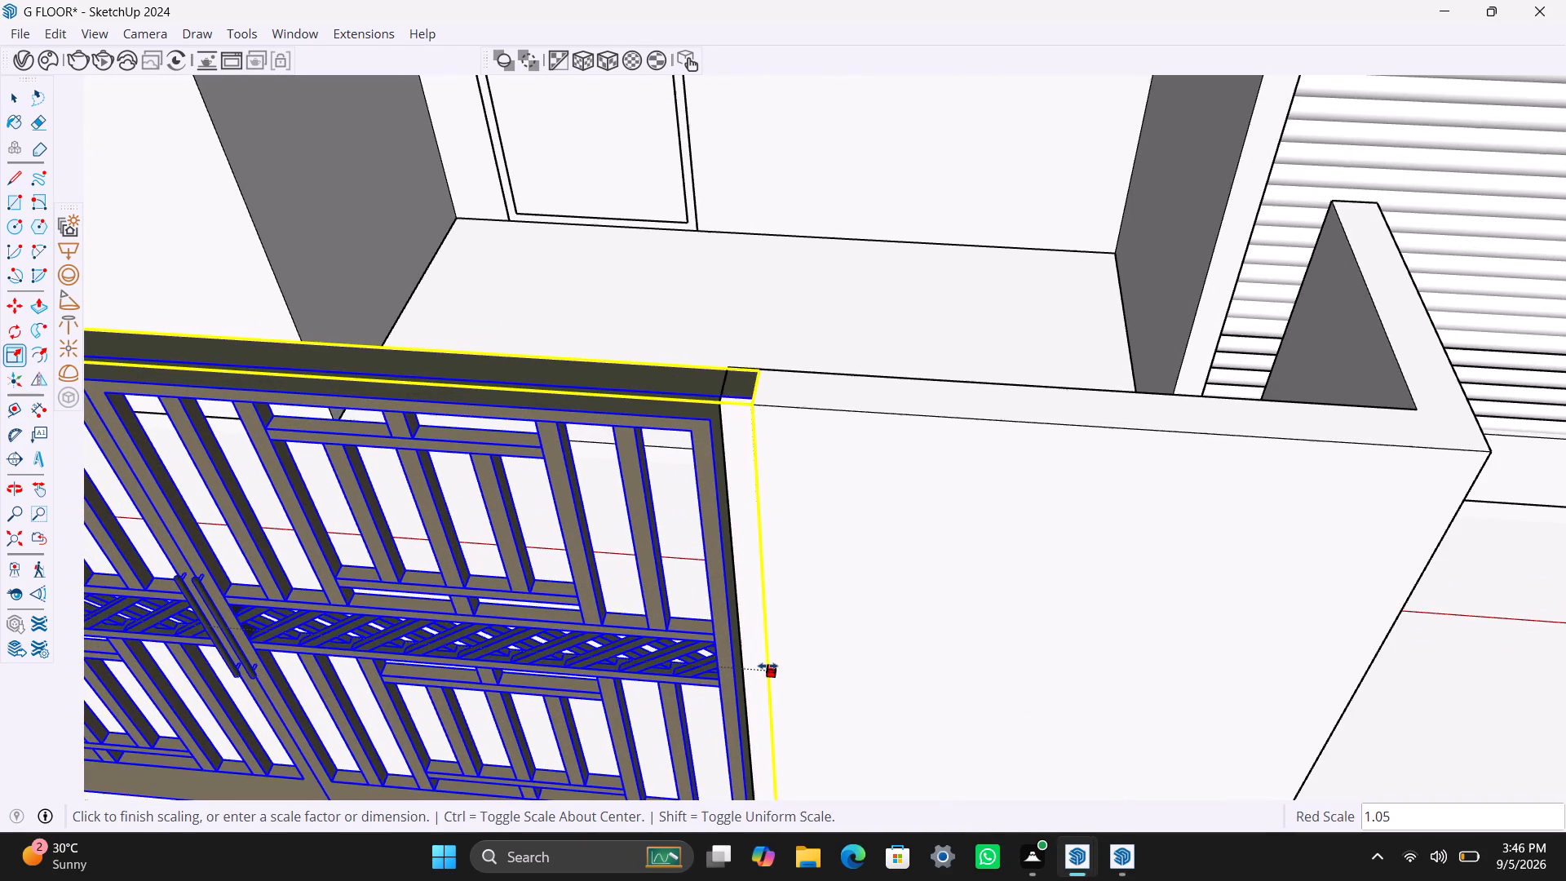
{"action": "left_click_drag", "start_coordinate": [768, 666], "coordinate": [751, 665]}
{"action": "key", "text": "space"}
{"action": "scroll", "coordinate": [596, 573], "scroll_direction": "down", "scroll_amount": 3}
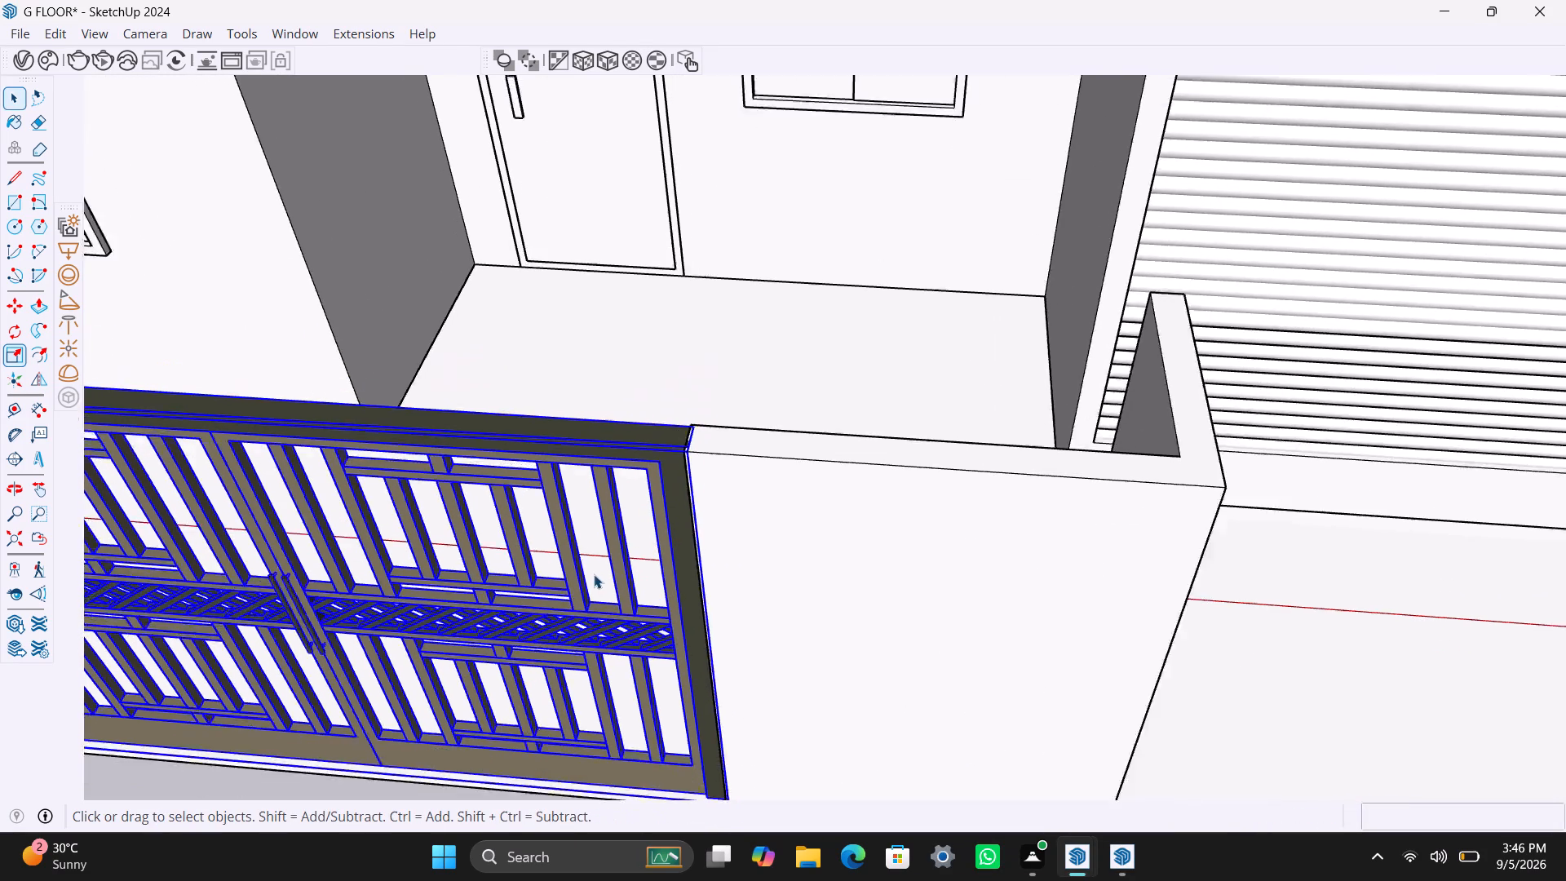
{"action": "scroll", "coordinate": [594, 574], "scroll_direction": "down", "scroll_amount": 11}
{"action": "left_click", "coordinate": [574, 718]}
Return to the gates collection model and copy the narrow ornamental gate with circles and a central rectangle.
{"action": "scroll", "coordinate": [484, 653], "scroll_direction": "down", "scroll_amount": 5}
{"action": "middle_click_drag", "start_coordinate": [552, 693], "coordinate": [692, 662]}
{"action": "left_click", "coordinate": [1130, 856]}
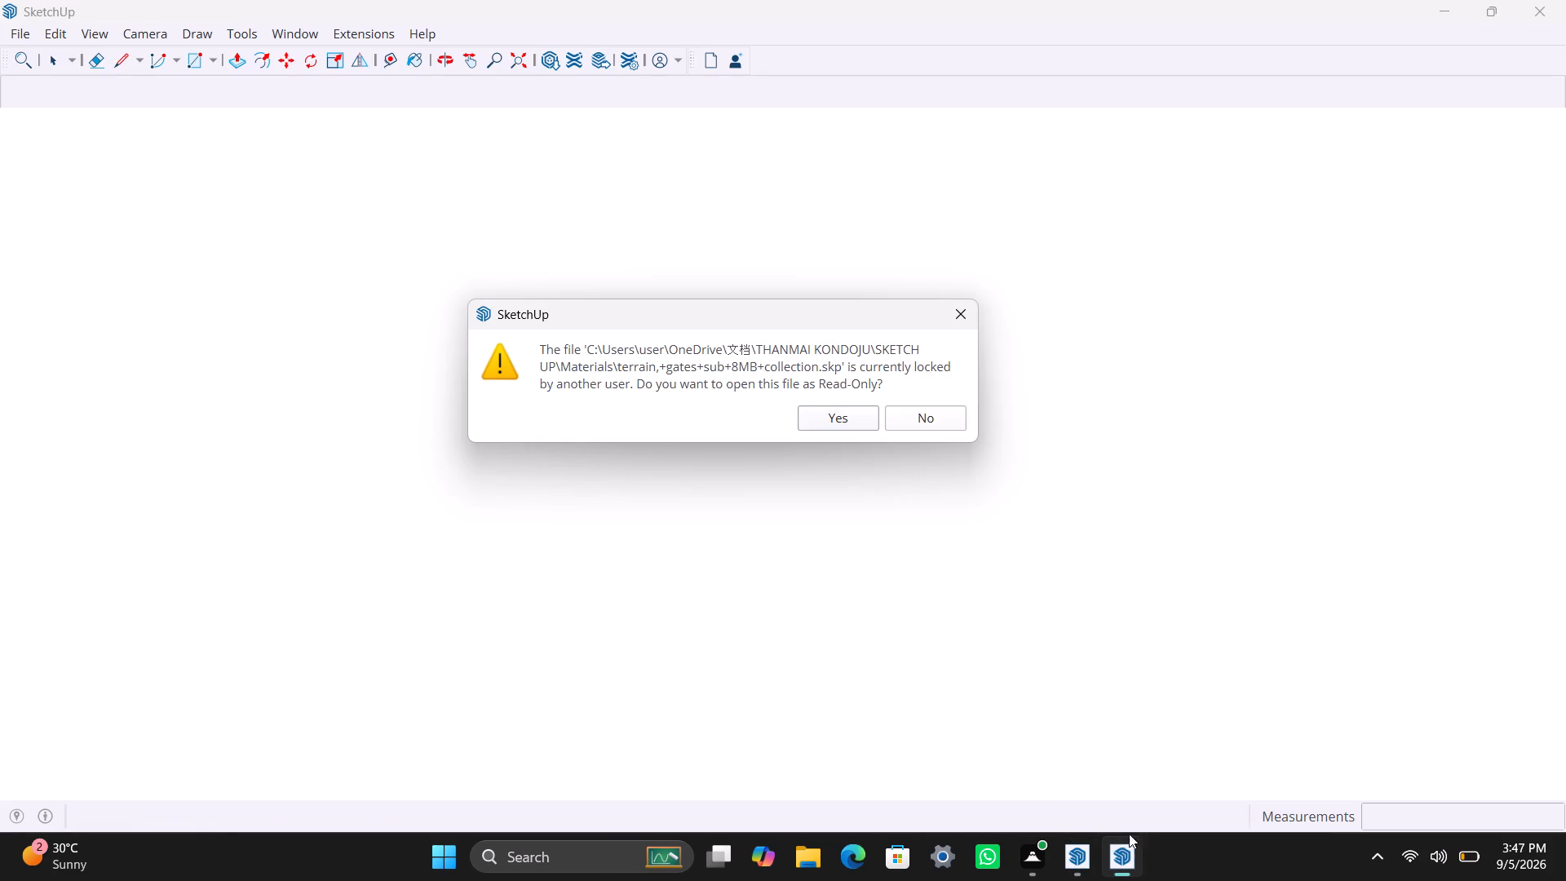
{"action": "left_click", "coordinate": [1083, 866]}
{"action": "left_click", "coordinate": [1144, 769]}
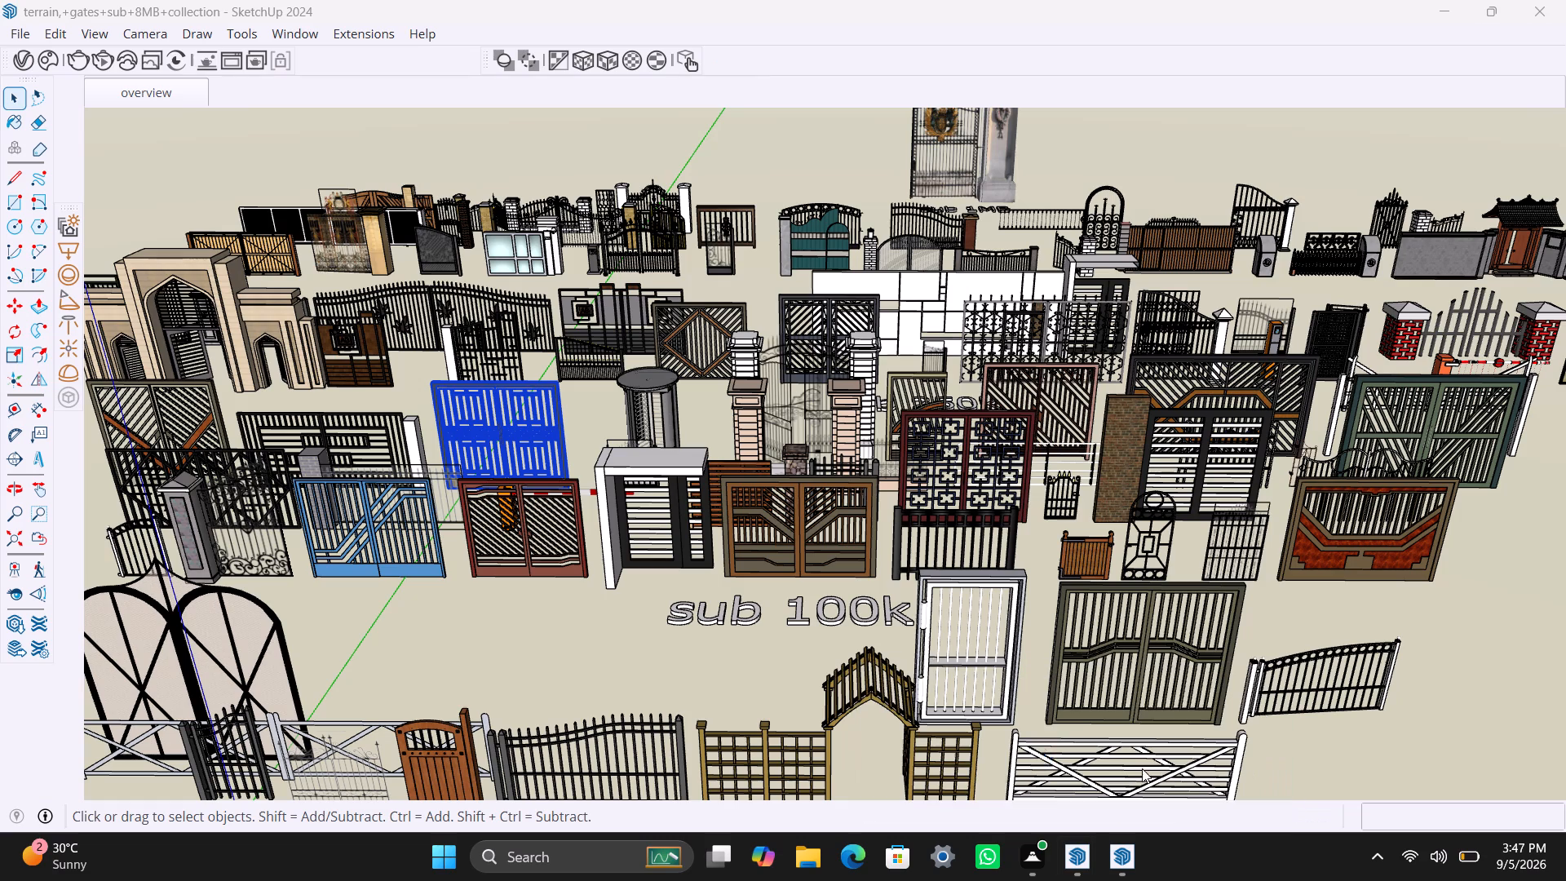
{"action": "scroll", "coordinate": [700, 525], "scroll_direction": "down", "scroll_amount": 4}
{"action": "scroll", "coordinate": [1035, 541], "scroll_direction": "up", "scroll_amount": 4}
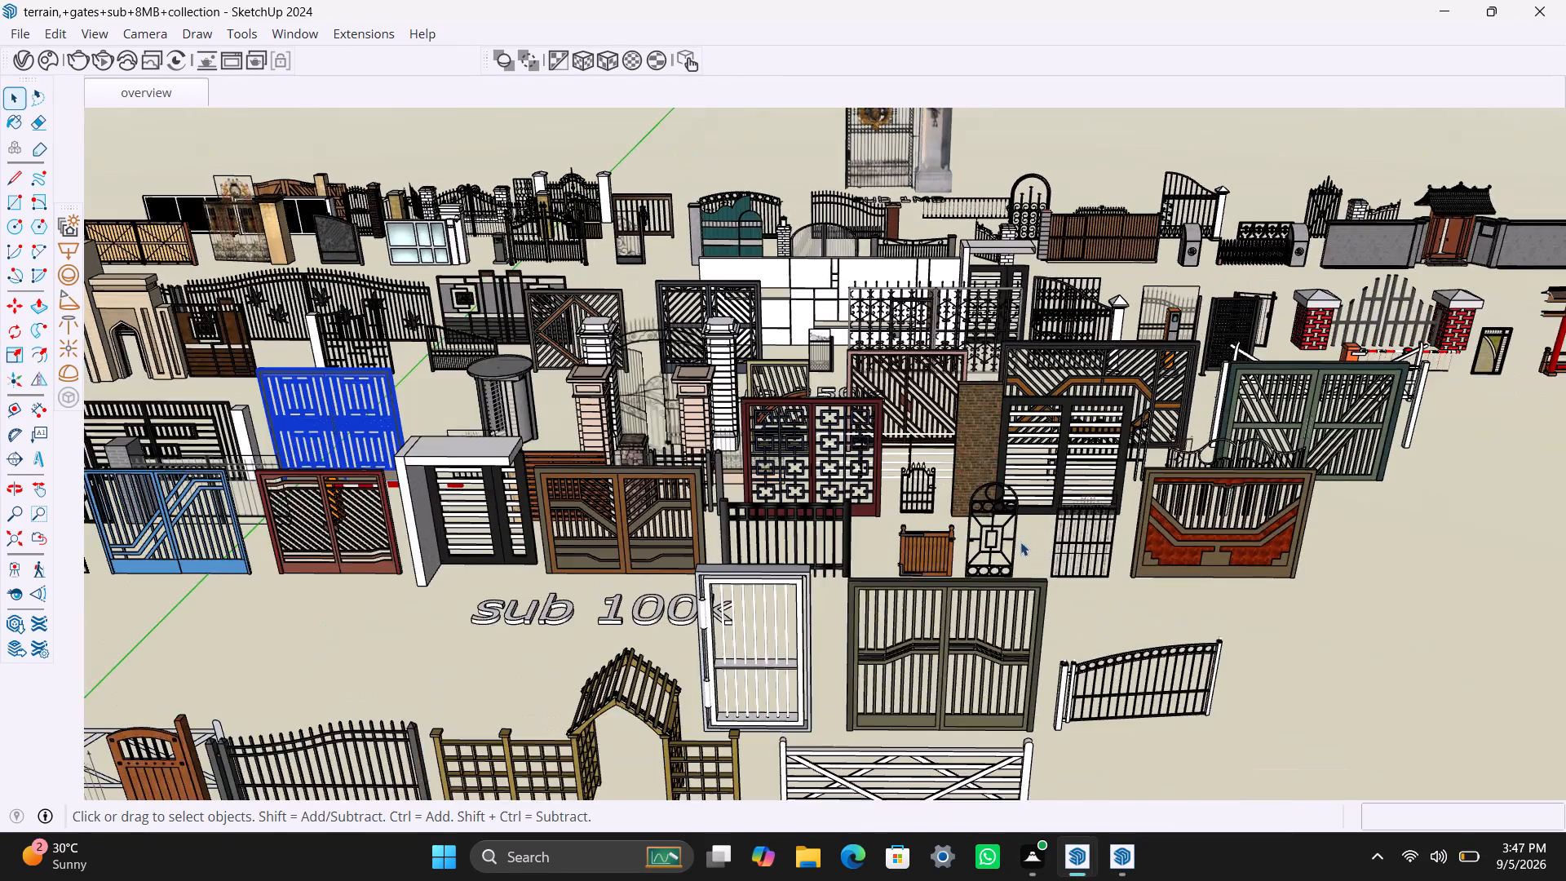
{"action": "scroll", "coordinate": [1020, 542], "scroll_direction": "up", "scroll_amount": 3}
{"action": "left_click", "coordinate": [982, 549]}
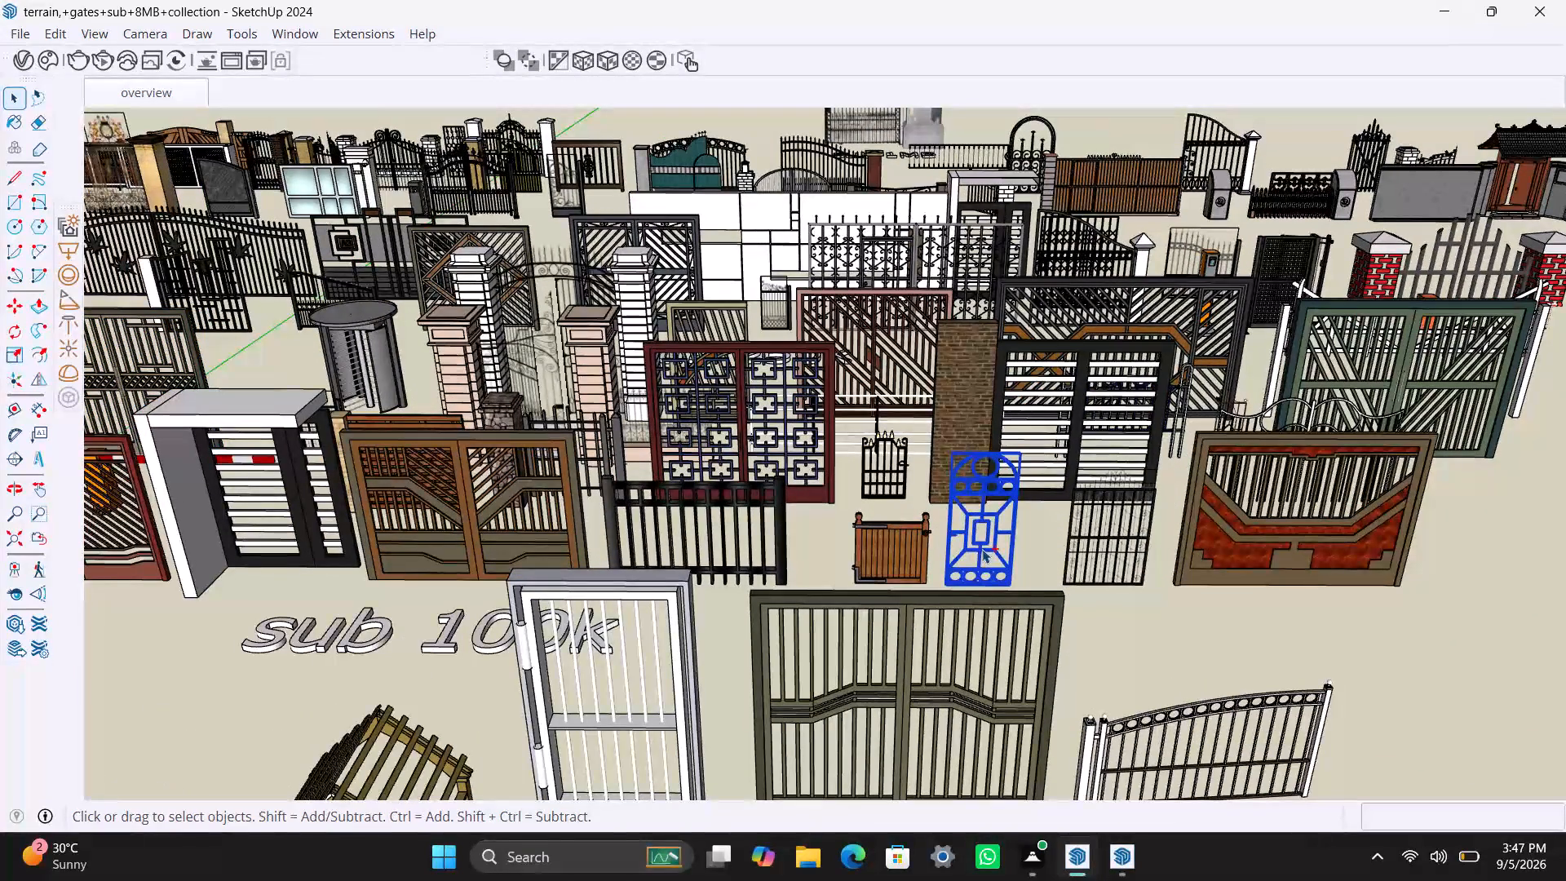
{"action": "key", "text": "ctrl+c"}
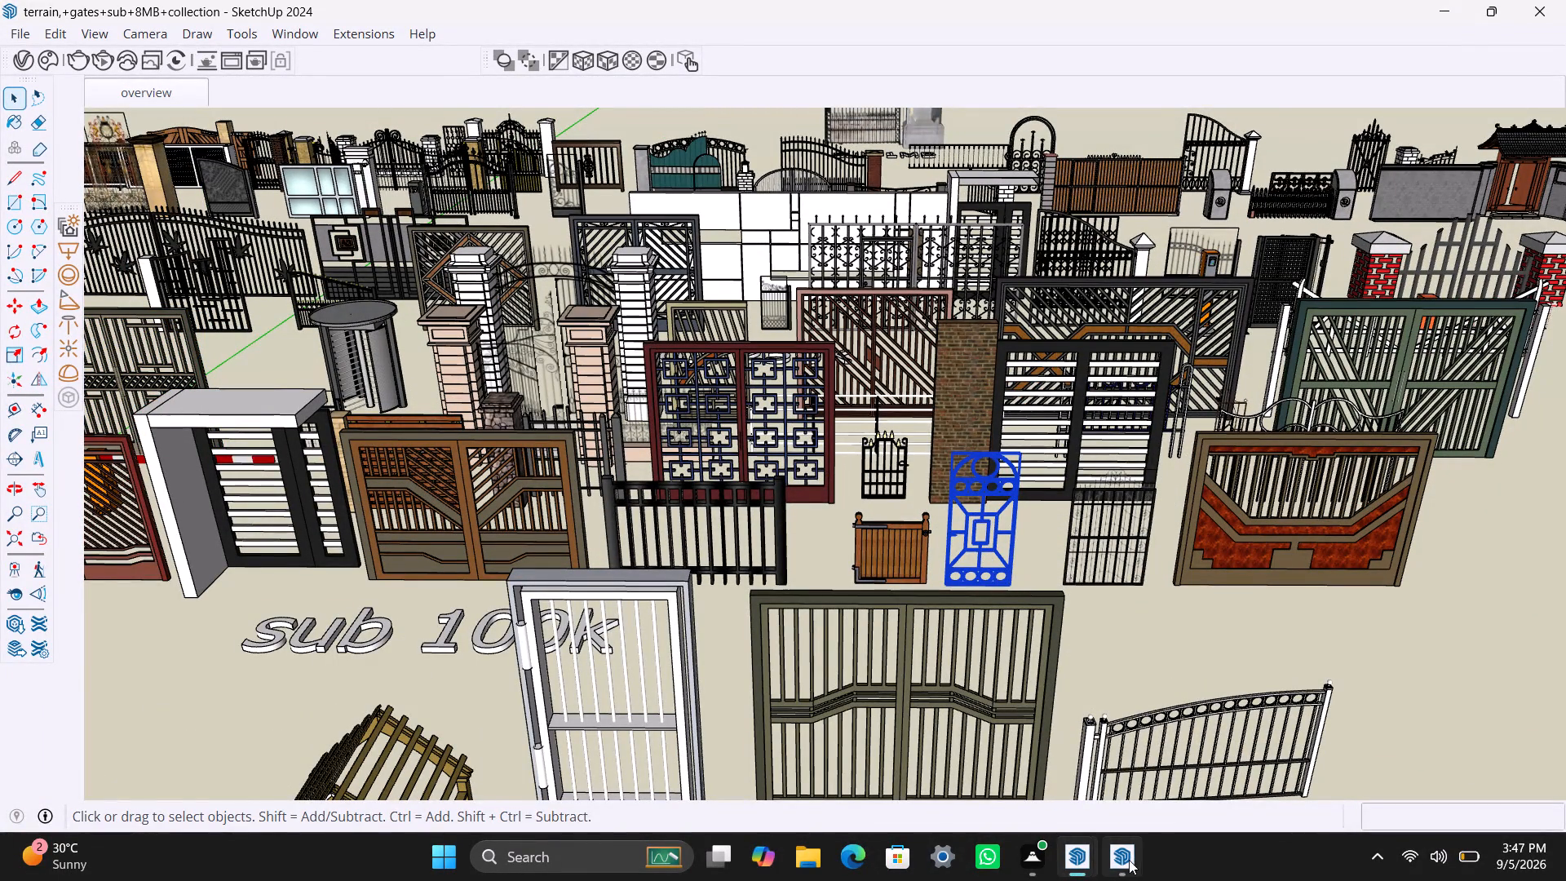
Switch to the G FLOOR model and paste the narrow gate at the base corner of the short wall facing the rolling shutter.
{"action": "left_click", "coordinate": [1000, 777]}
{"action": "scroll", "coordinate": [981, 593], "scroll_direction": "up", "scroll_amount": 2}
{"action": "middle_click_drag", "start_coordinate": [885, 620], "coordinate": [392, 635]}
{"action": "scroll", "coordinate": [621, 468], "scroll_direction": "up", "scroll_amount": 8}
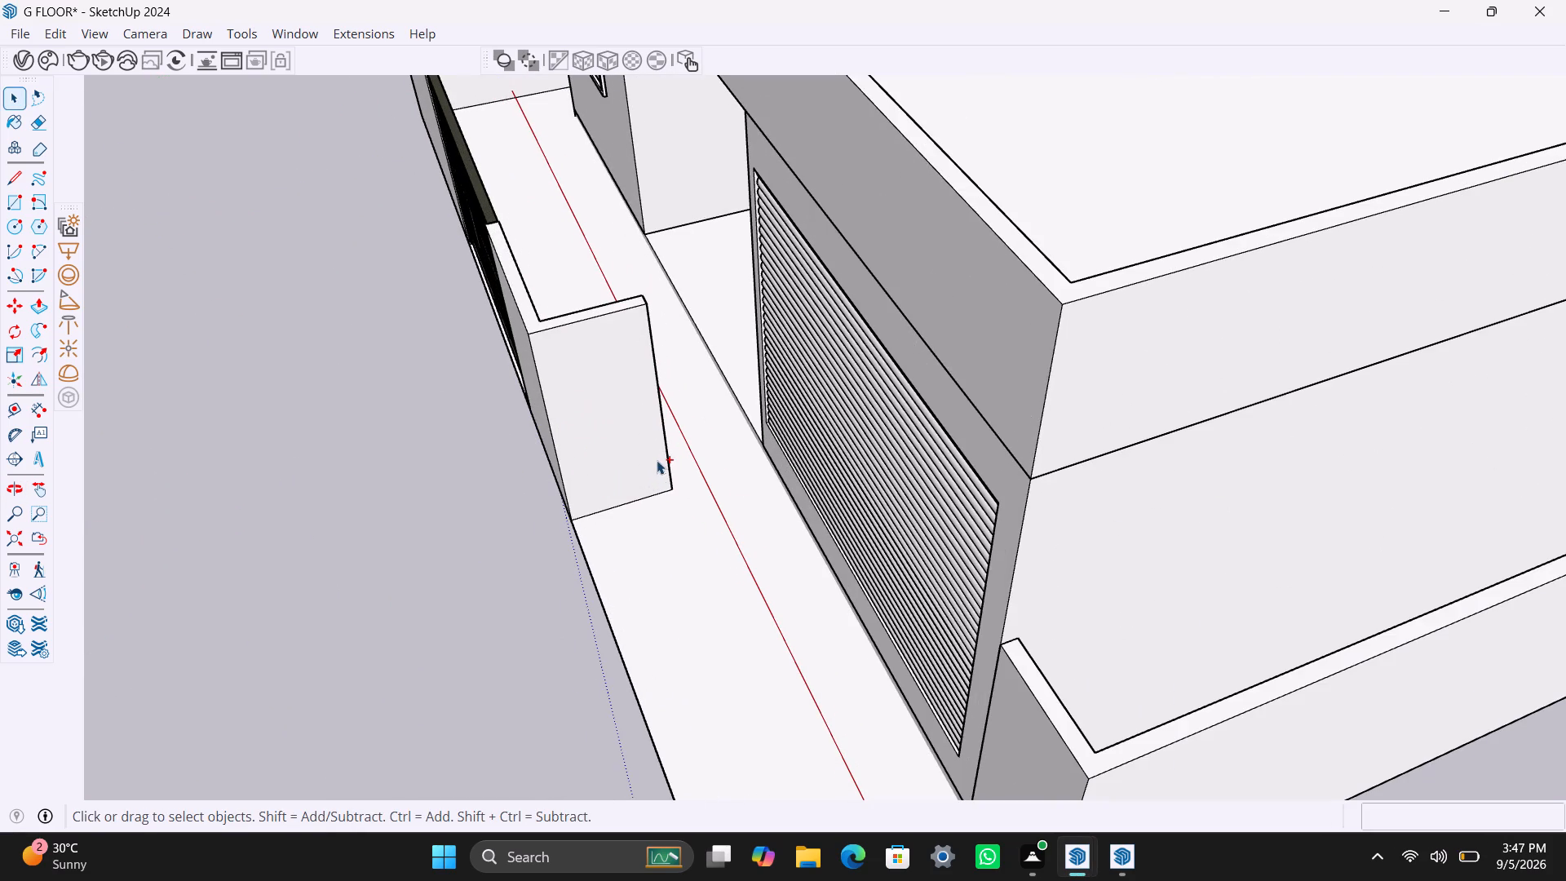
{"action": "key", "text": "ctrl+v"}
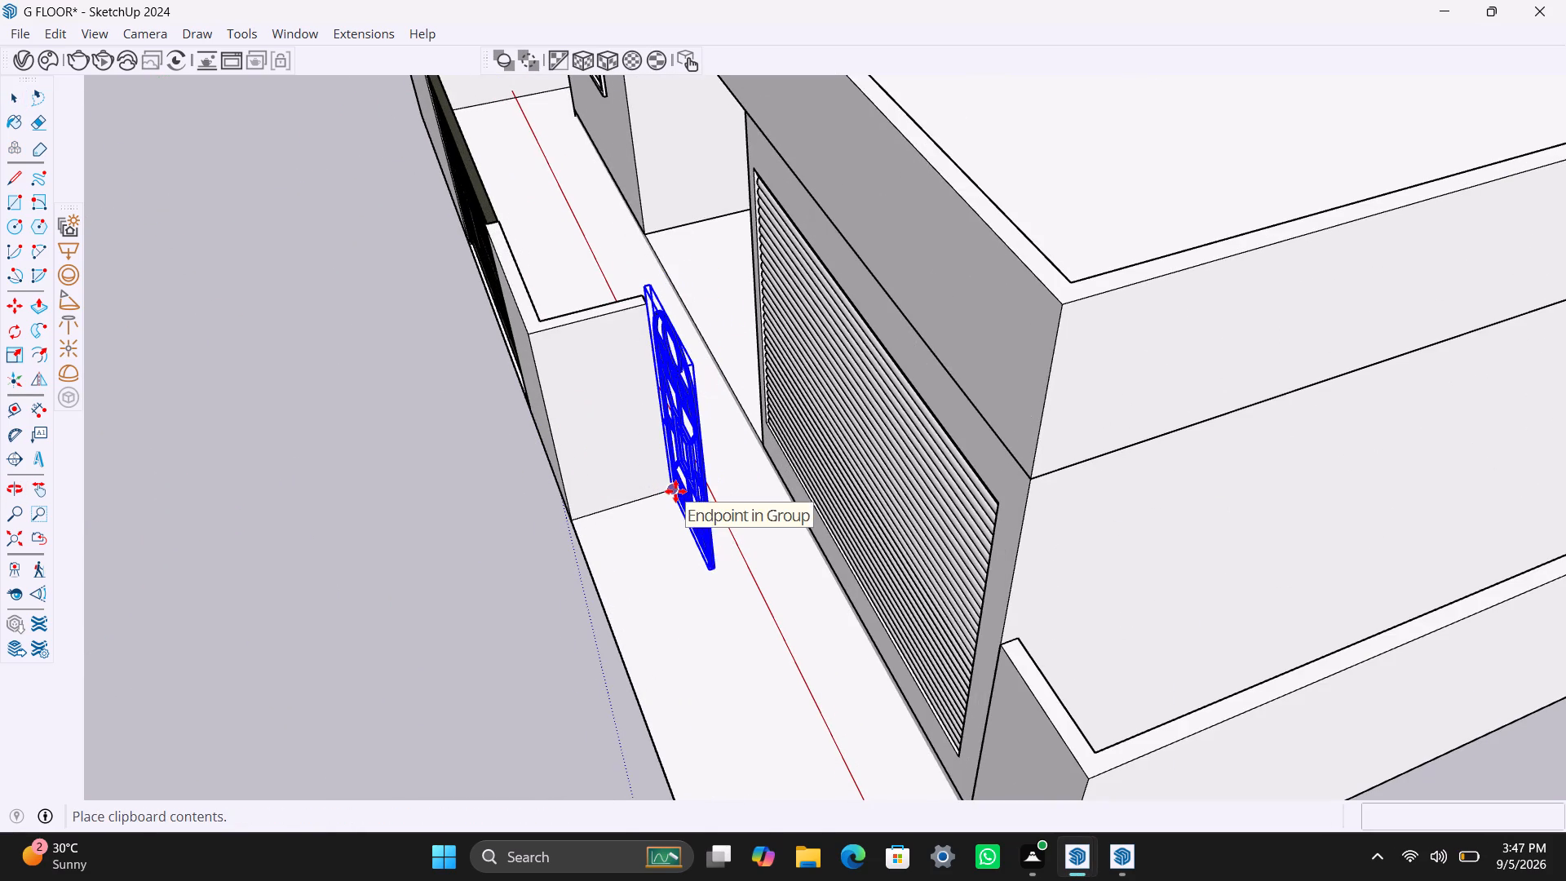
{"action": "left_click", "coordinate": [675, 491]}
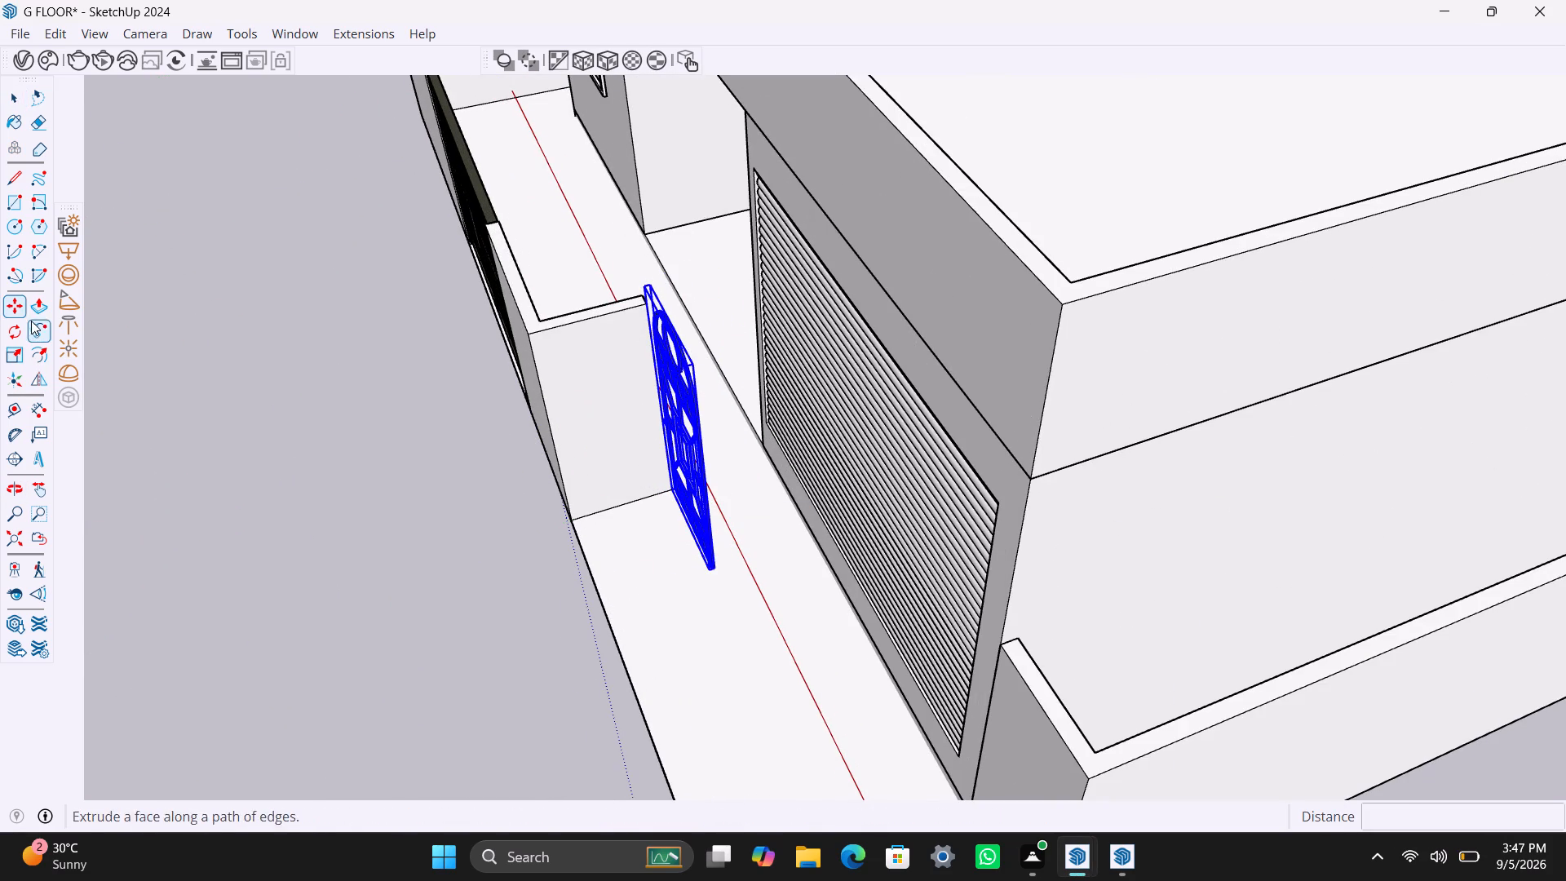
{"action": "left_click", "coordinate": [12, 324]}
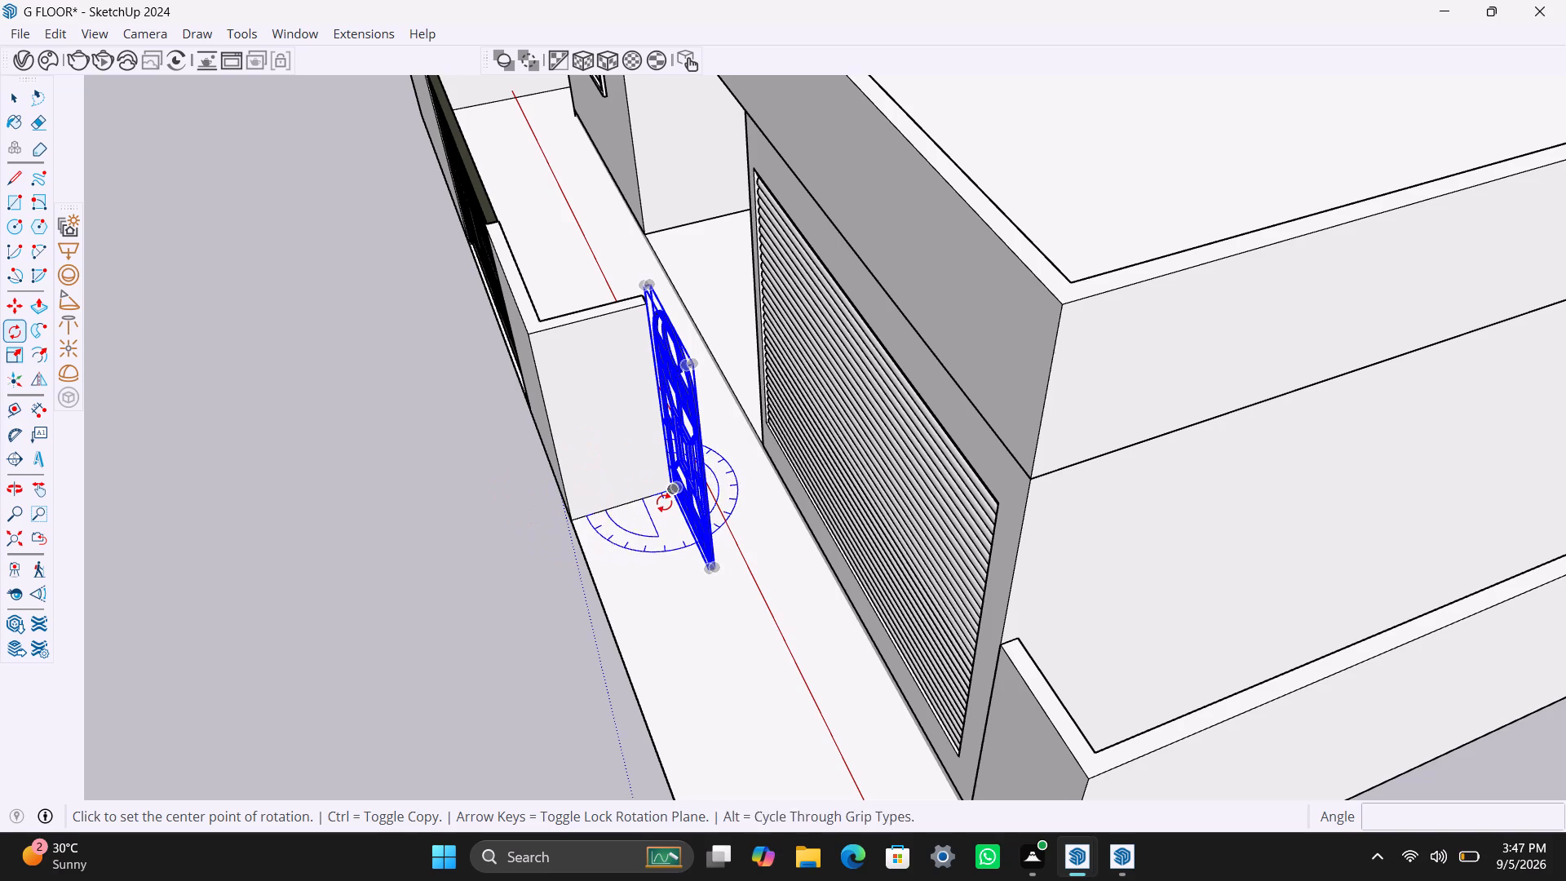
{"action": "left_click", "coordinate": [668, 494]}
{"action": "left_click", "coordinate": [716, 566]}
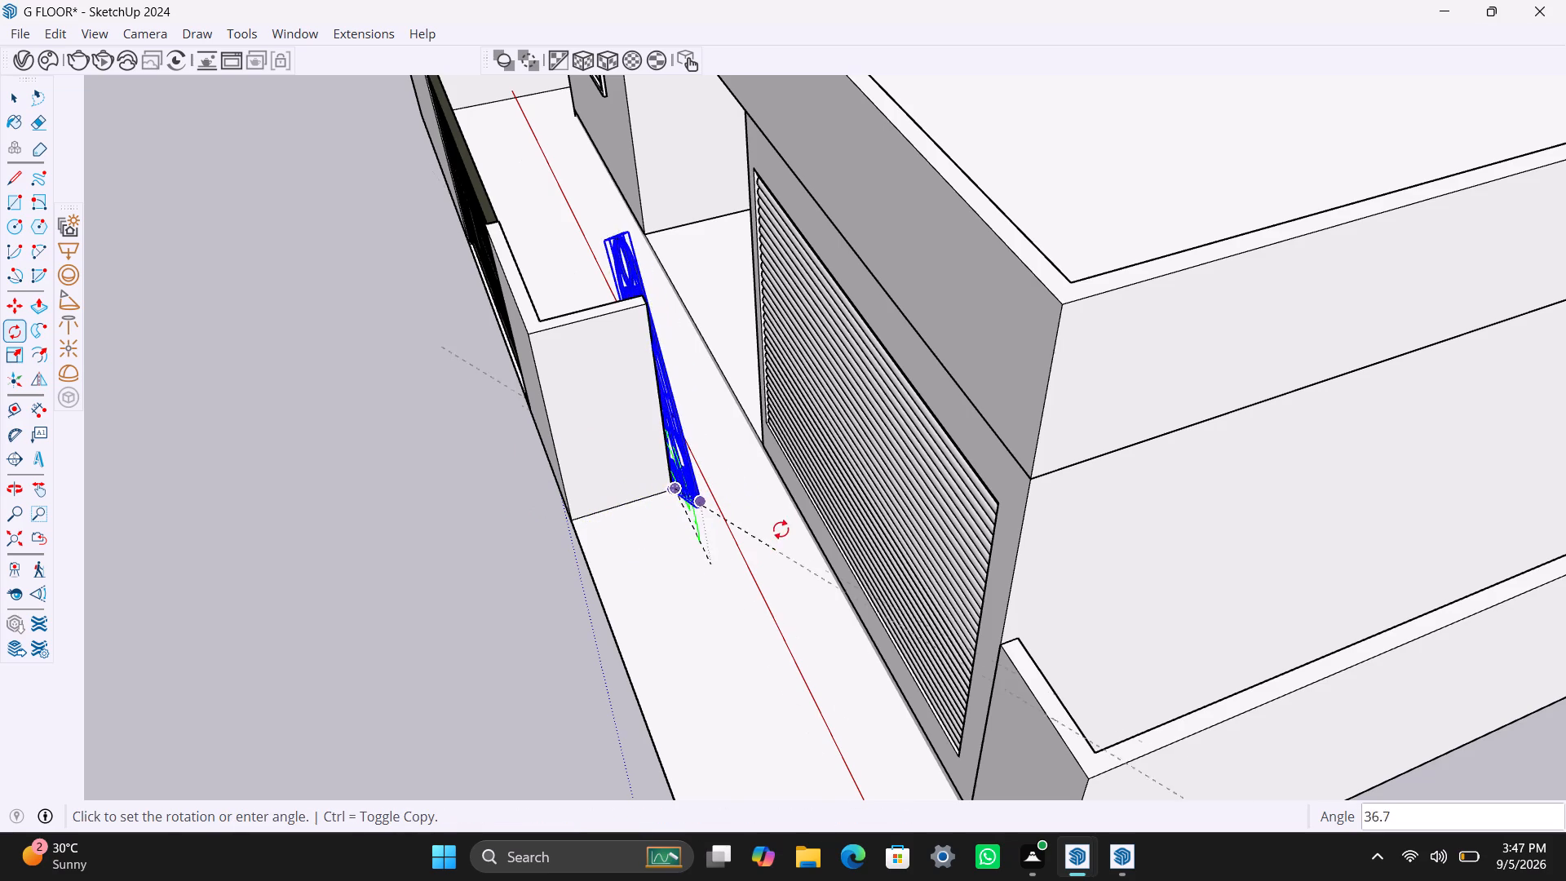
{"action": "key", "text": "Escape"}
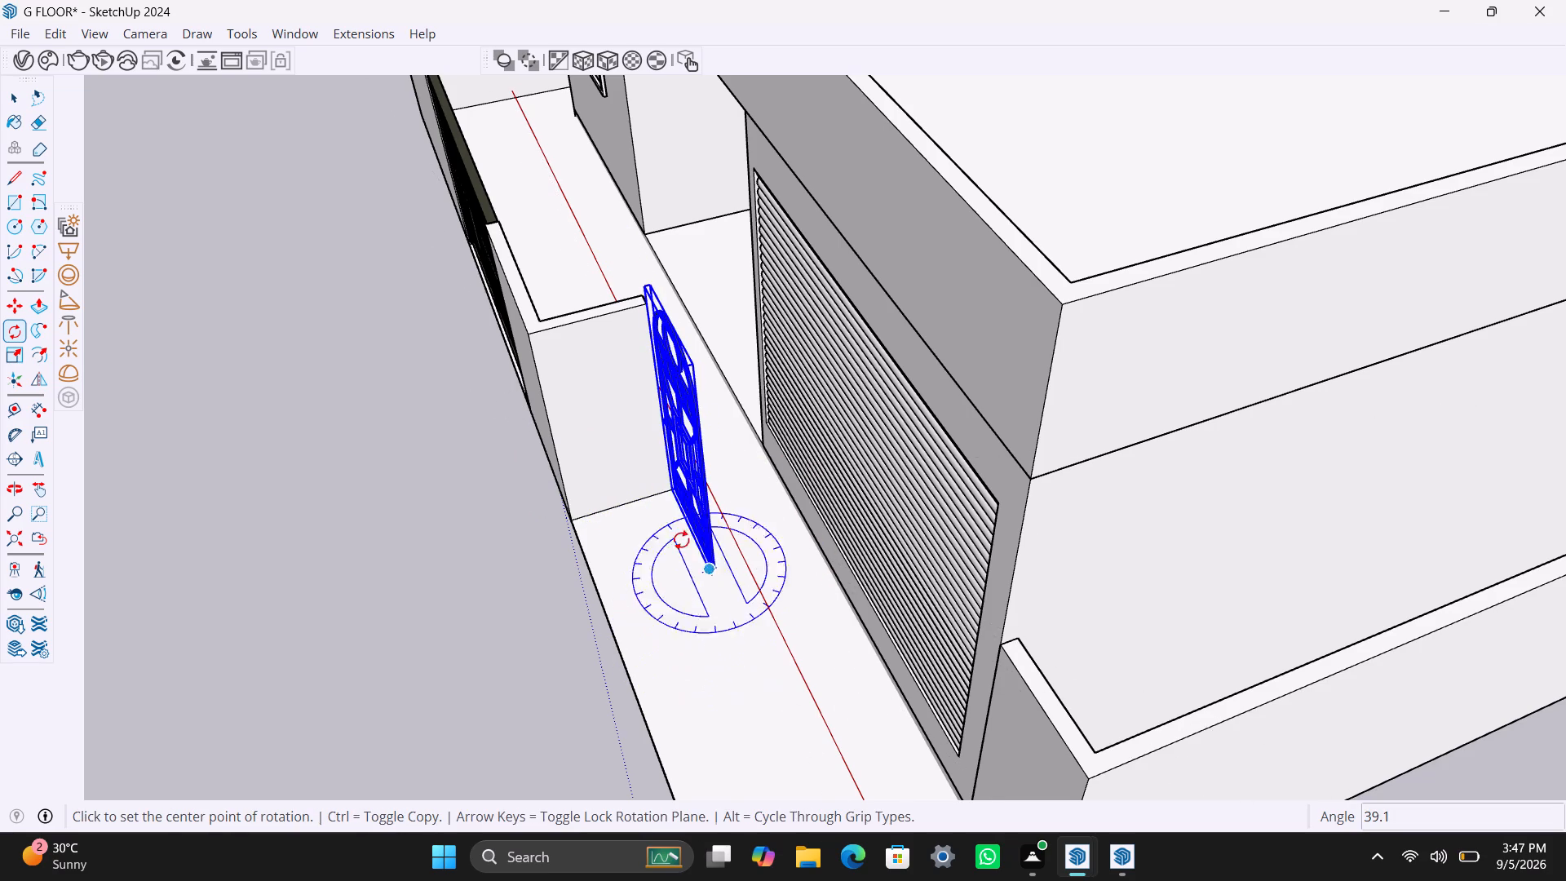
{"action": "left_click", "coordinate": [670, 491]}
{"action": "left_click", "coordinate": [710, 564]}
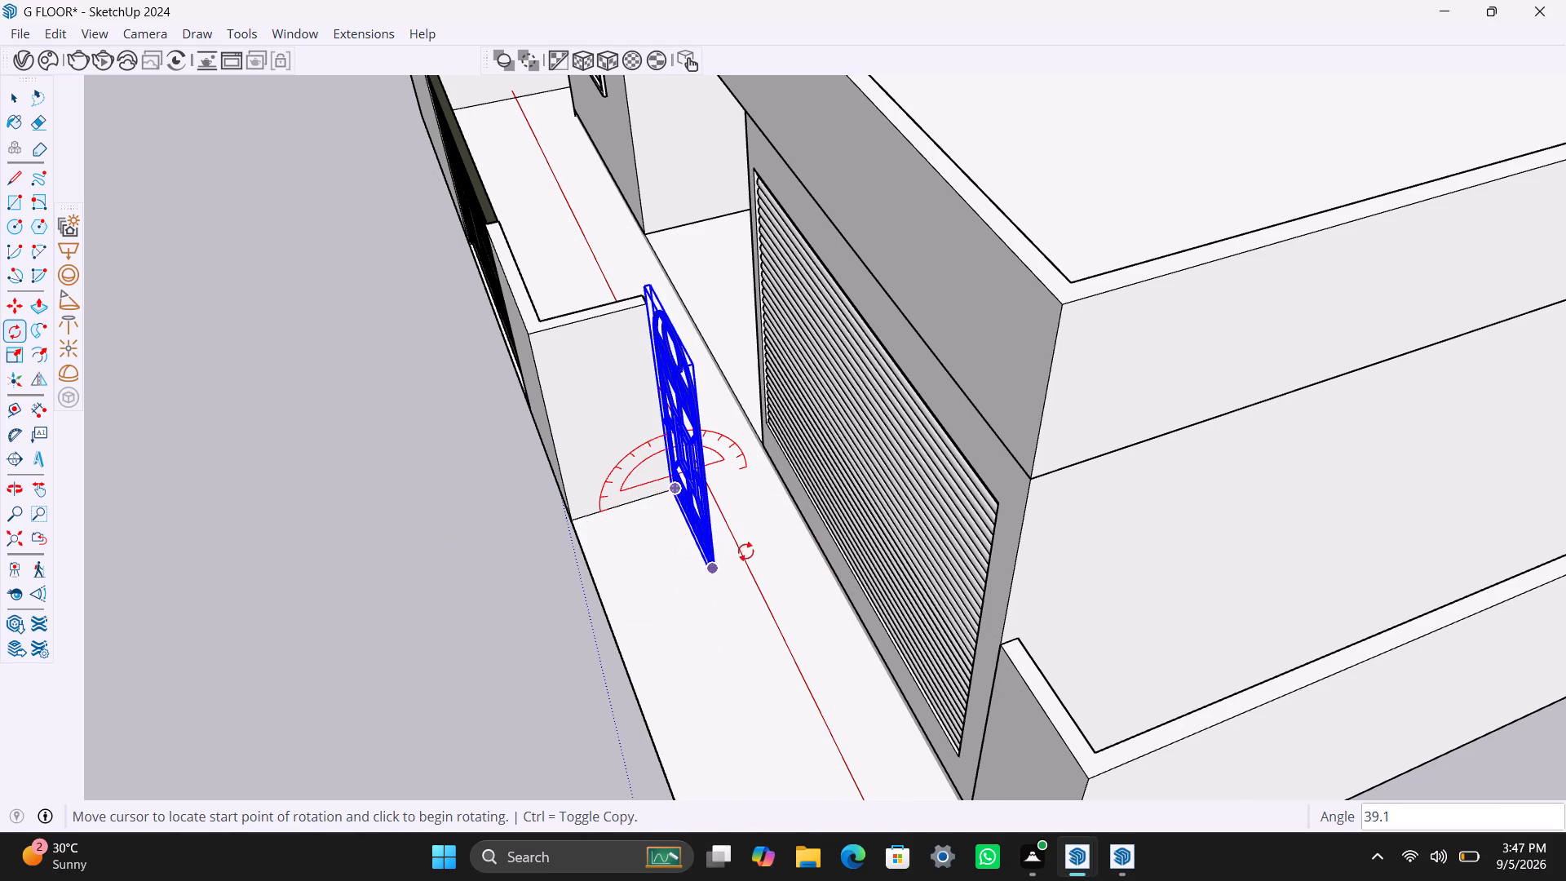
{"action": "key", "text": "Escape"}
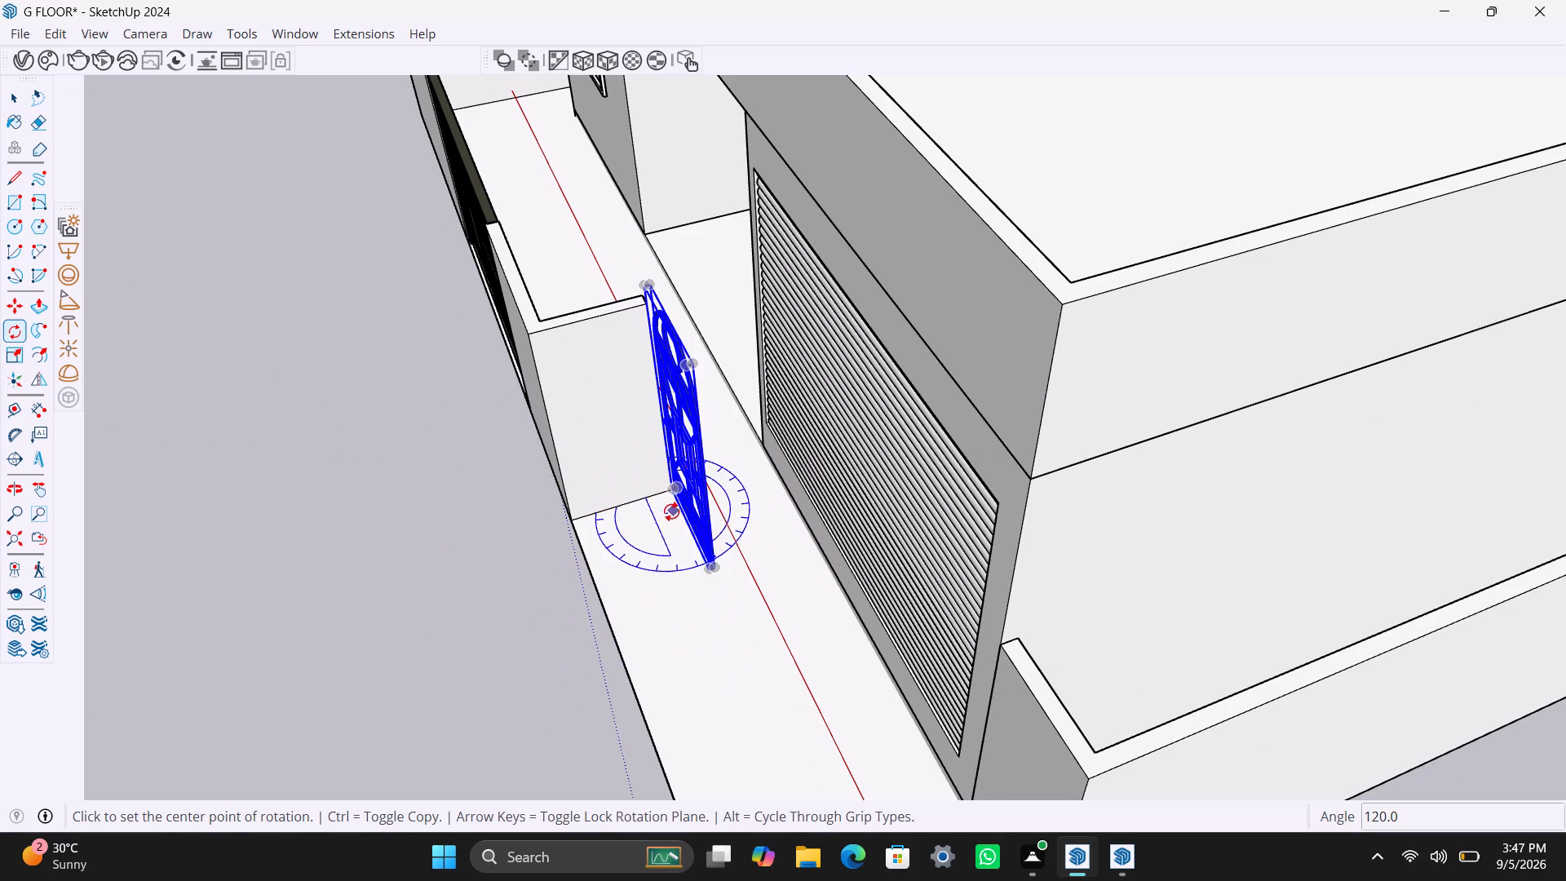
Rotate the narrow gate 90 degrees about its base corner at the wall end to span the gap towards the house.
{"action": "left_click", "coordinate": [667, 502]}
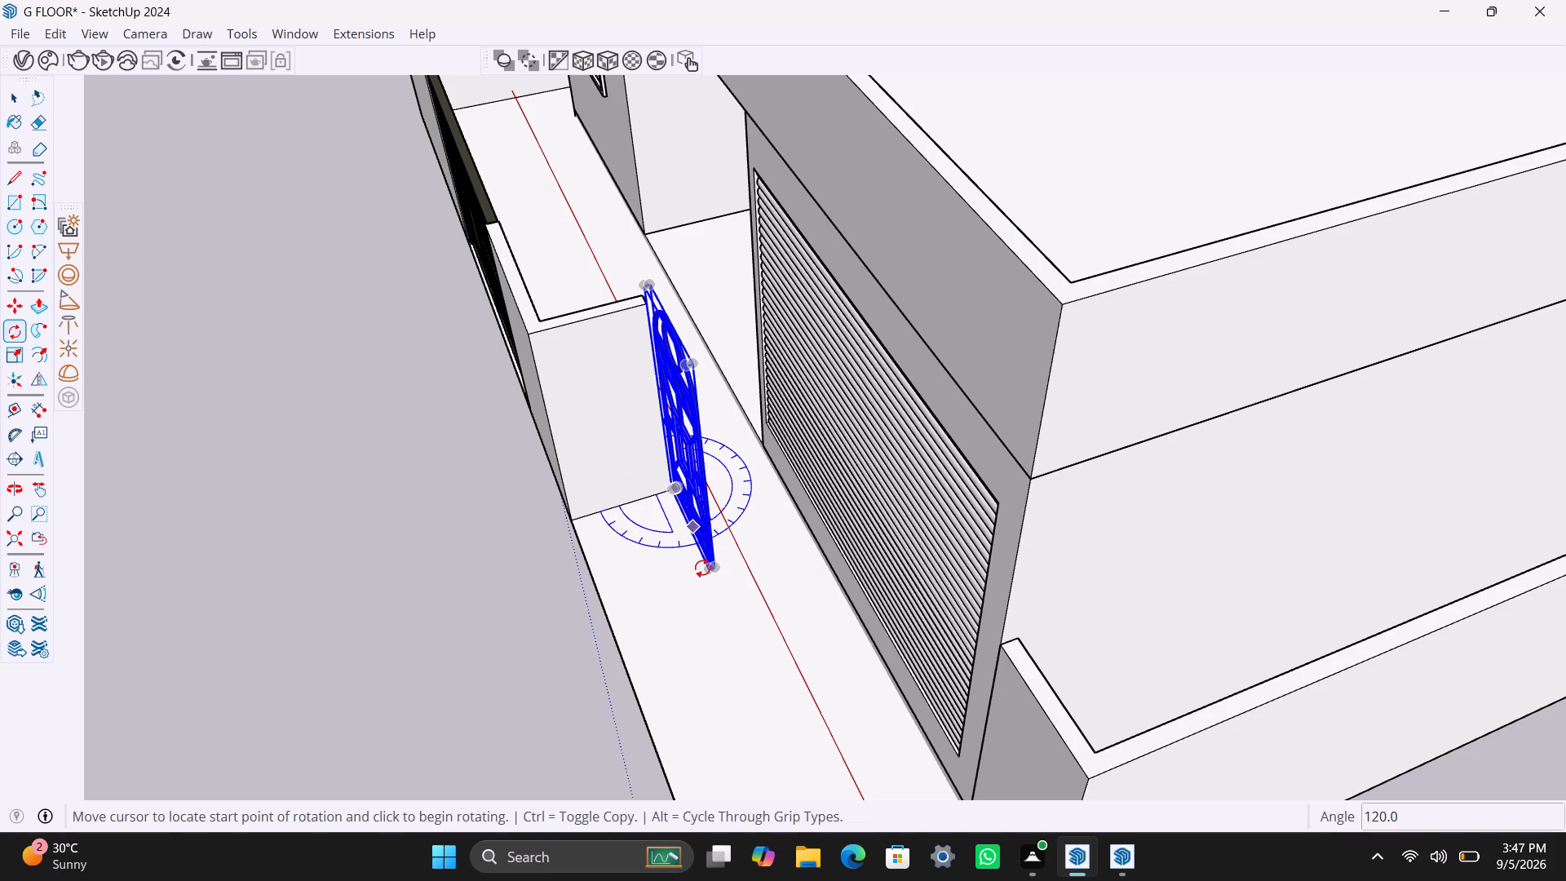
{"action": "left_click", "coordinate": [703, 570]}
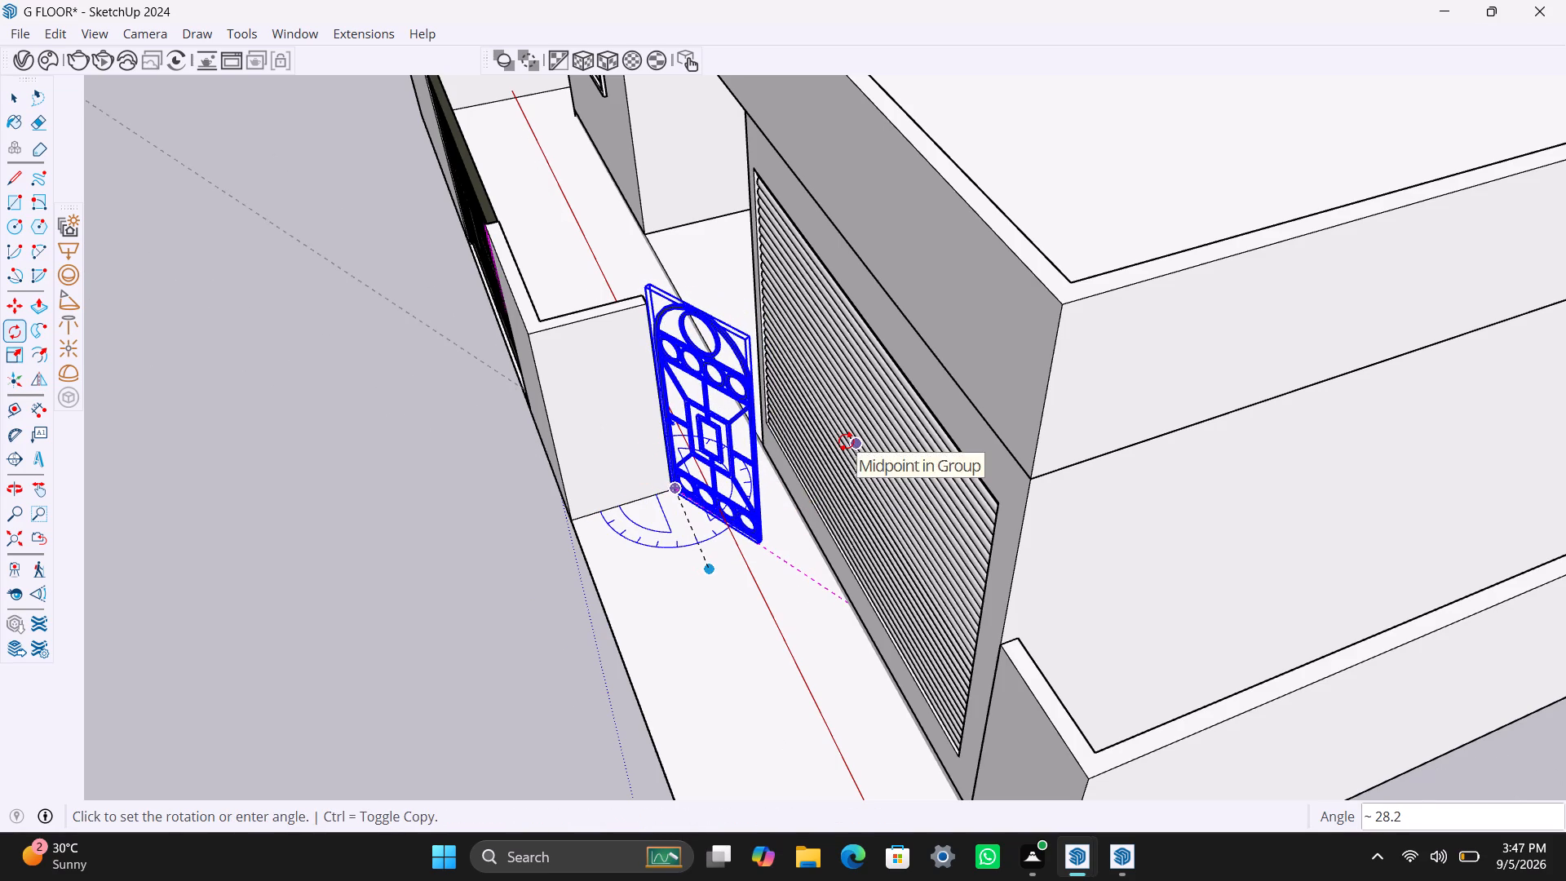
{"action": "type", "text": "90"}
{"action": "key", "text": "Return"}
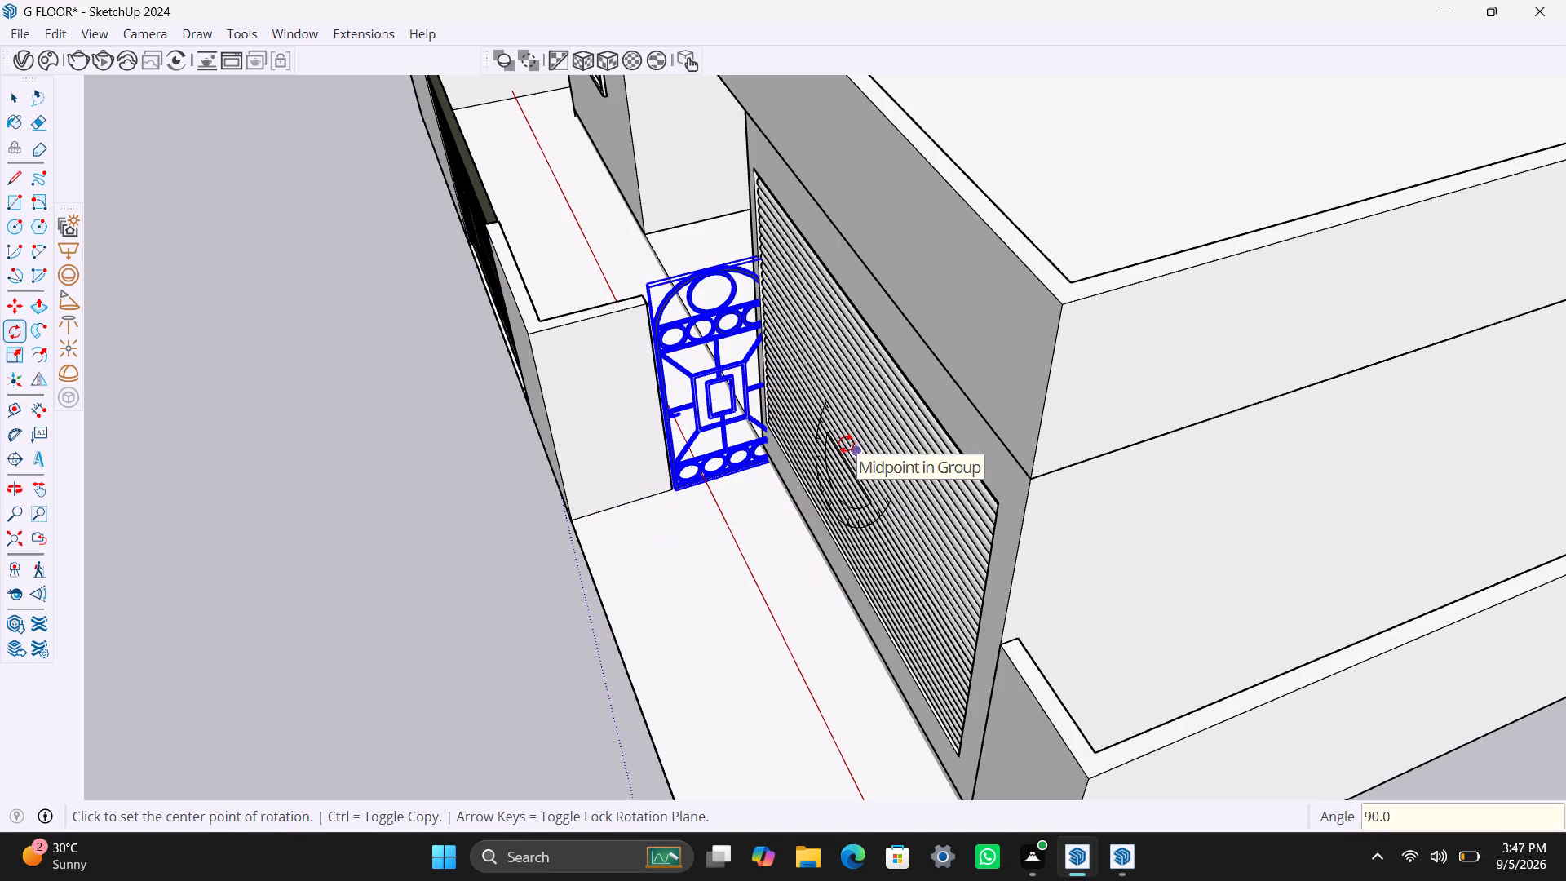
{"action": "key", "text": "space"}
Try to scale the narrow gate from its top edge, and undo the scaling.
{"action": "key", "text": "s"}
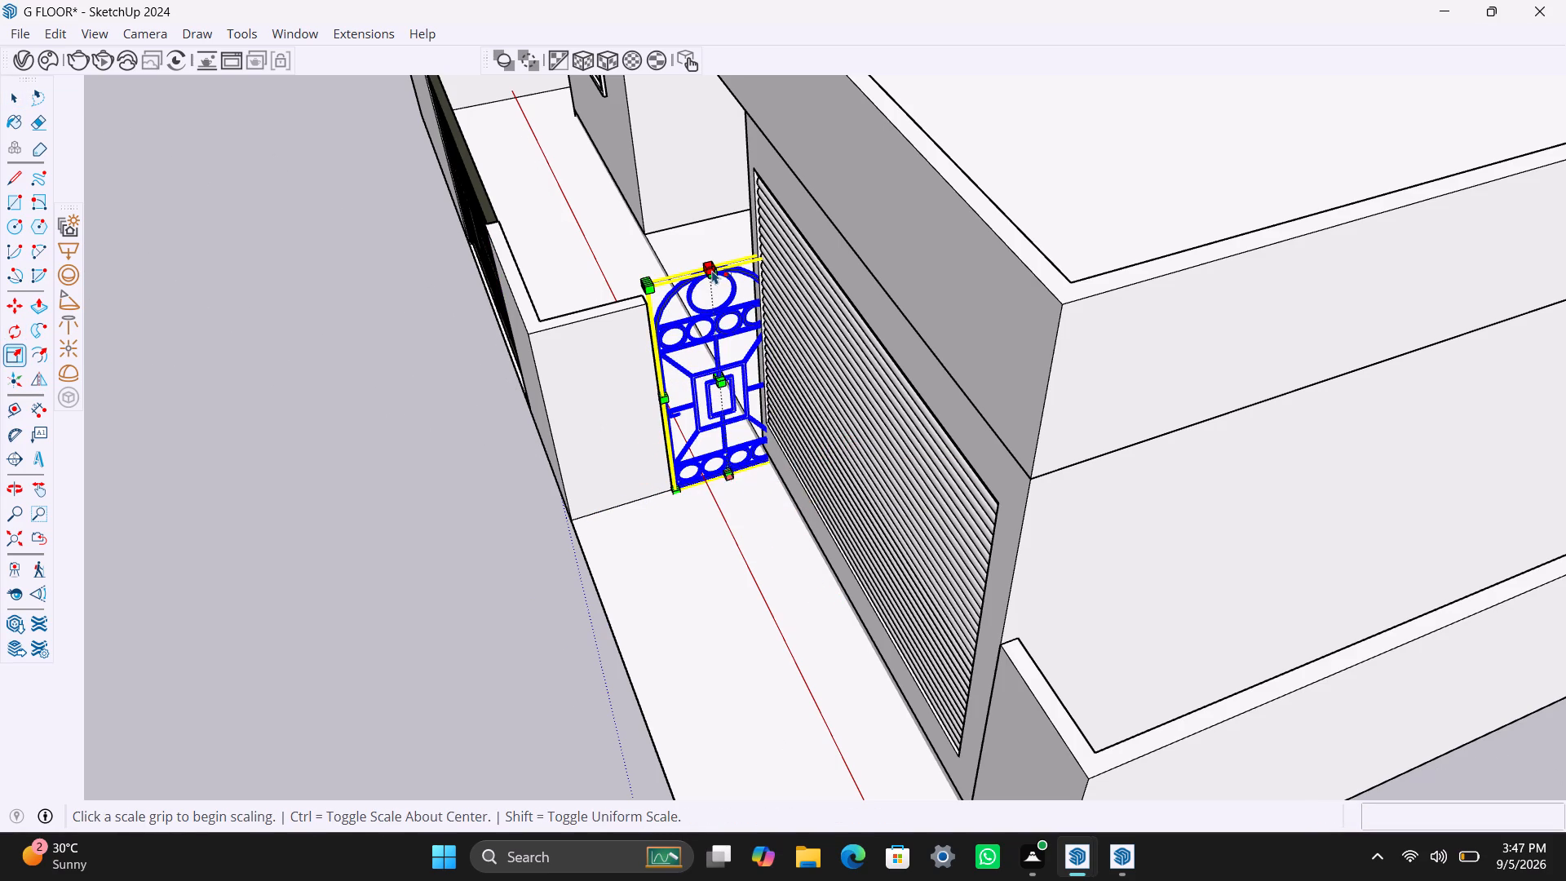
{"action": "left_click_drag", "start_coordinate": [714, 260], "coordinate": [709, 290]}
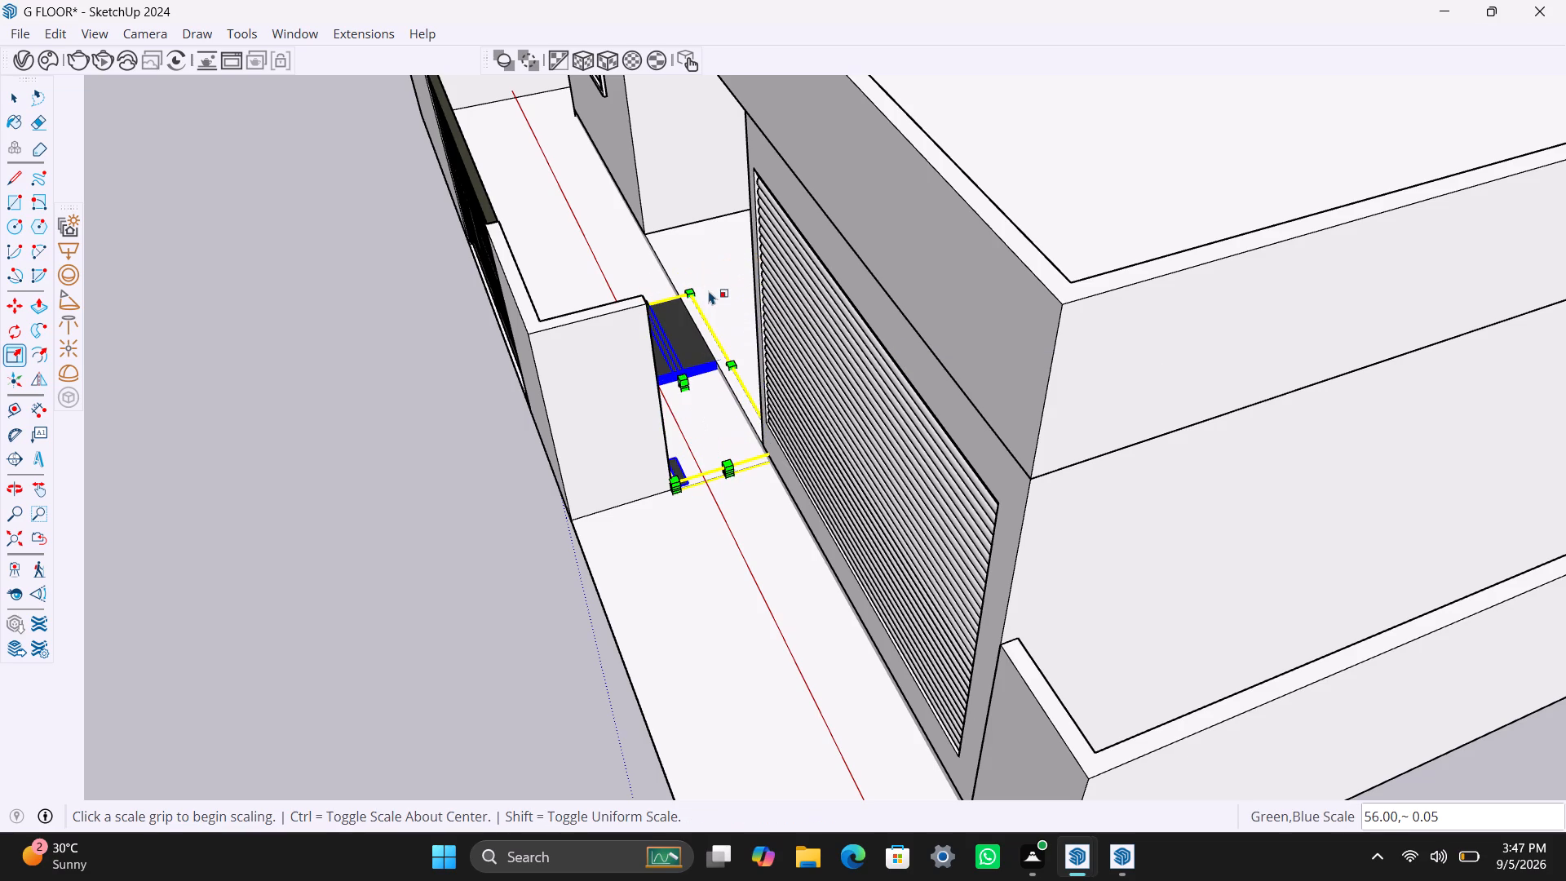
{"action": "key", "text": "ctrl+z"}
Scale the narrow gate's height to about 0.93 to bring it down to the top of the adjoining compound wall.
{"action": "scroll", "coordinate": [705, 259], "scroll_direction": "up", "scroll_amount": 3}
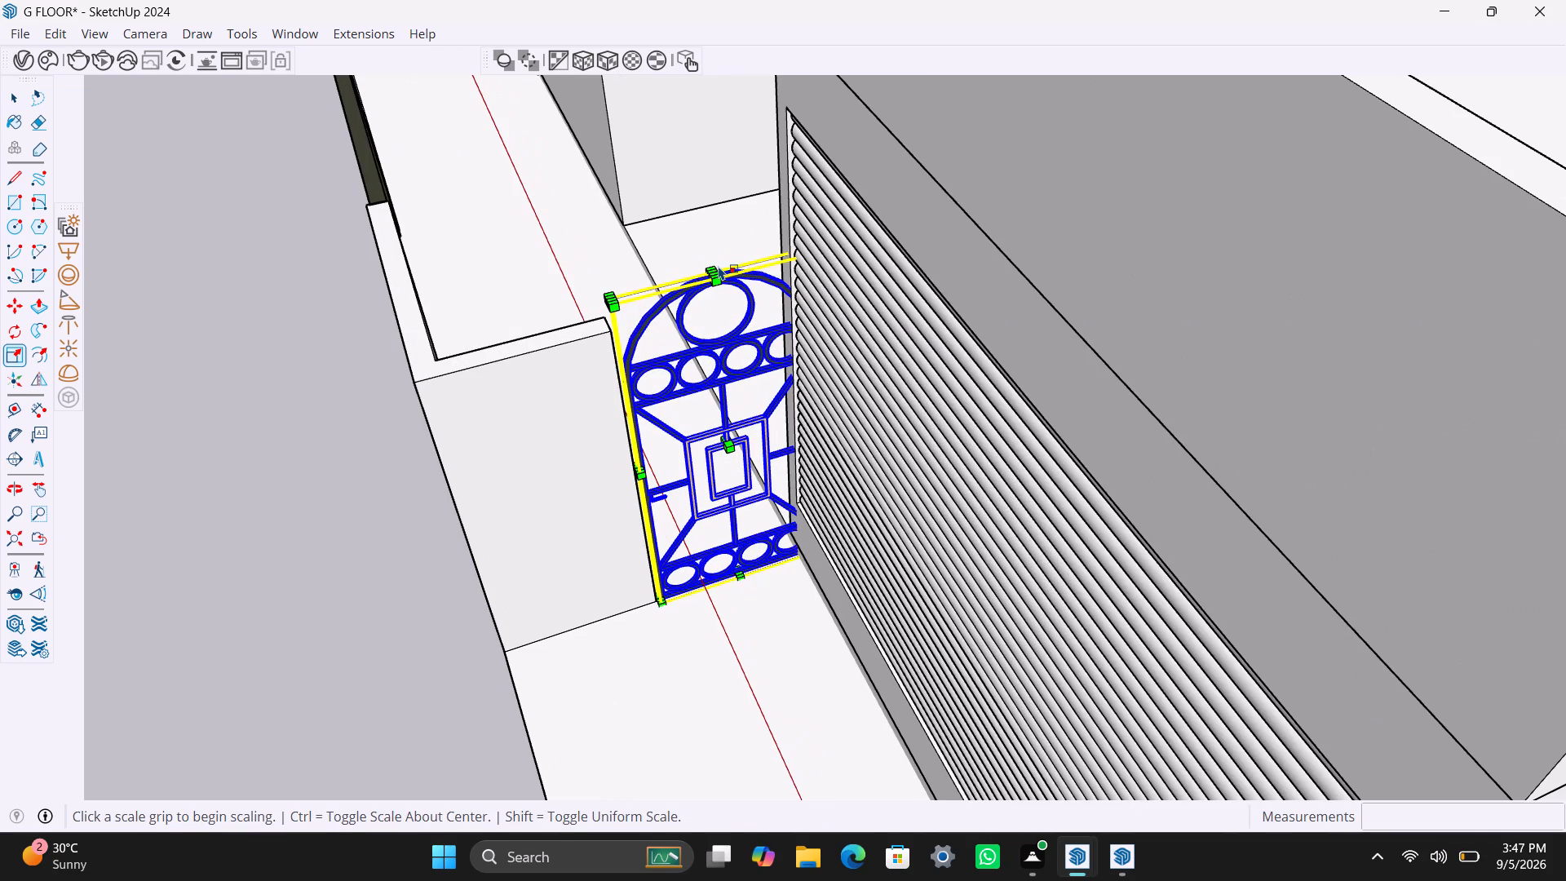
{"action": "scroll", "coordinate": [713, 268], "scroll_direction": "up", "scroll_amount": 2}
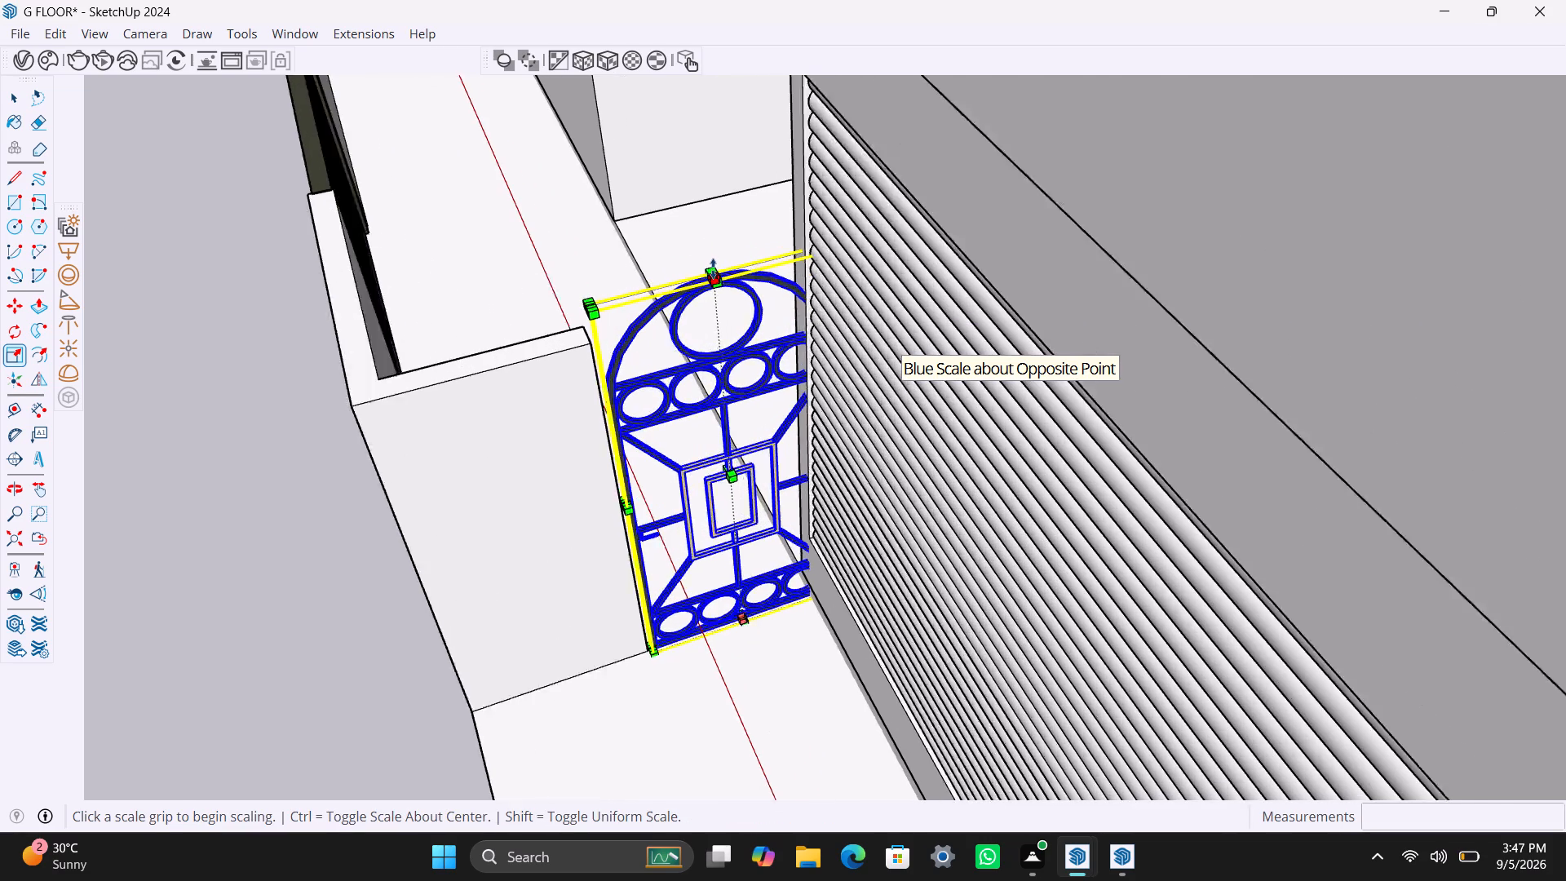
{"action": "scroll", "coordinate": [713, 268], "scroll_direction": "up", "scroll_amount": 2}
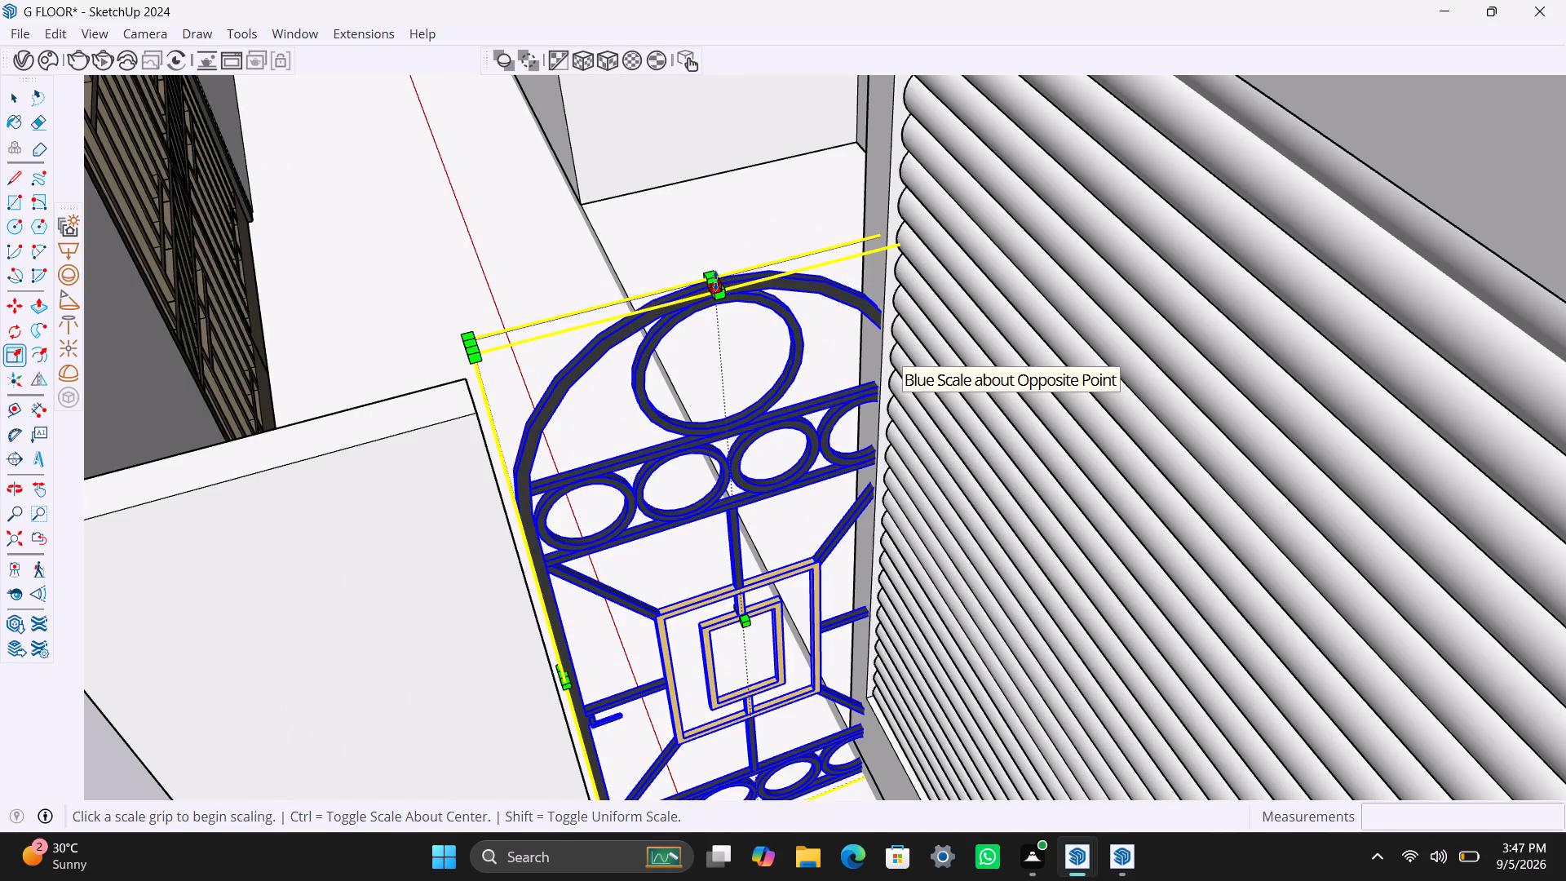
{"action": "left_click_drag", "start_coordinate": [715, 281], "coordinate": [459, 396]}
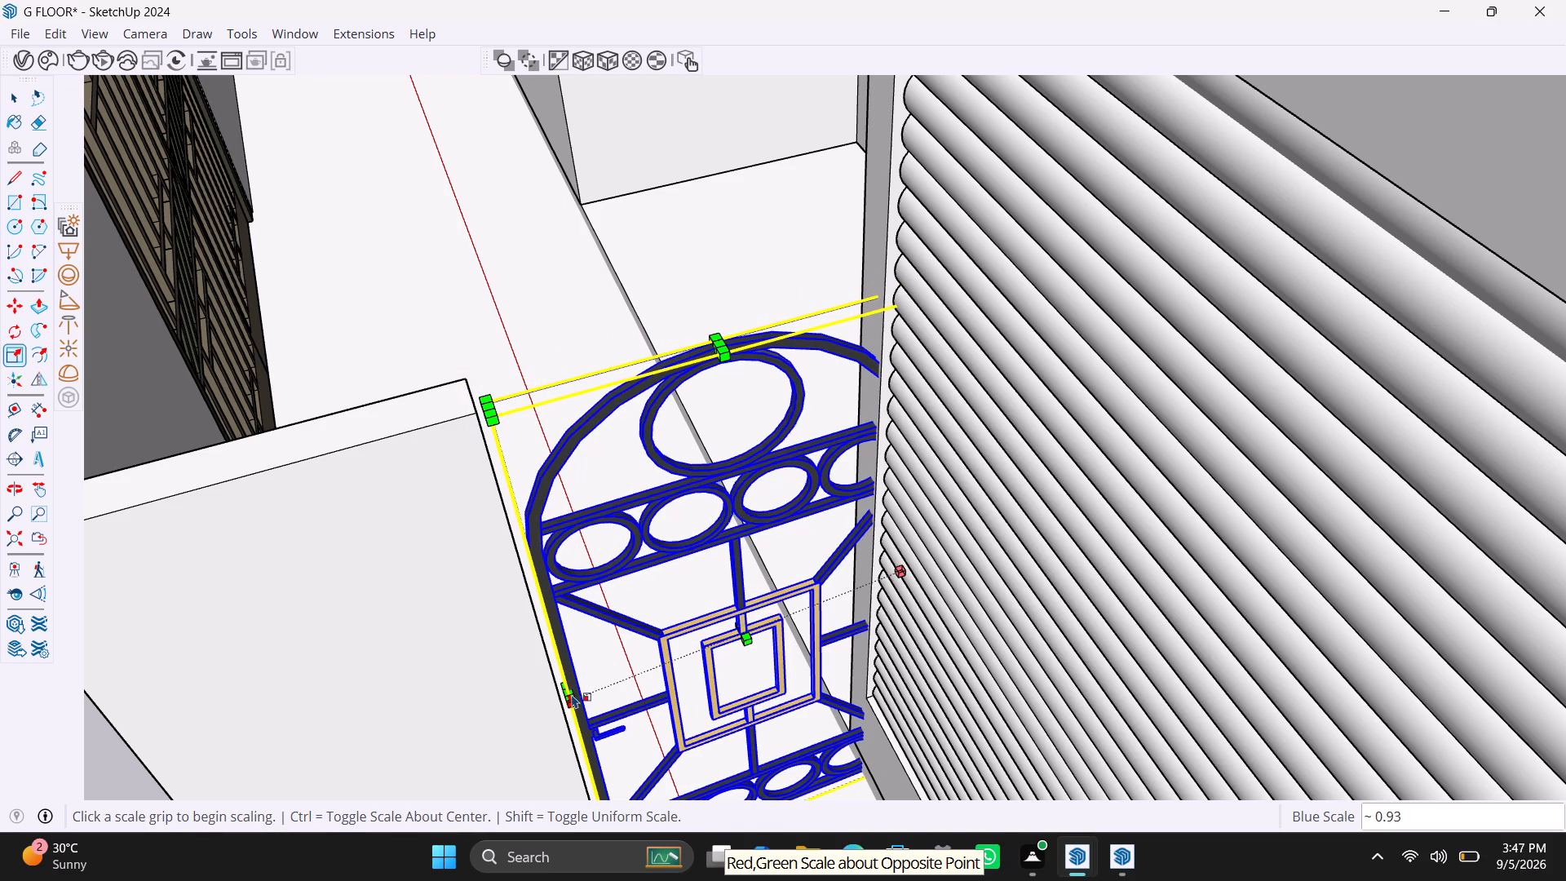
With back edges shown, scale the narrow gate's width to about 0.96 from its house-side edge to fit the gap.
{"action": "left_click_drag", "start_coordinate": [562, 694], "coordinate": [547, 702]}
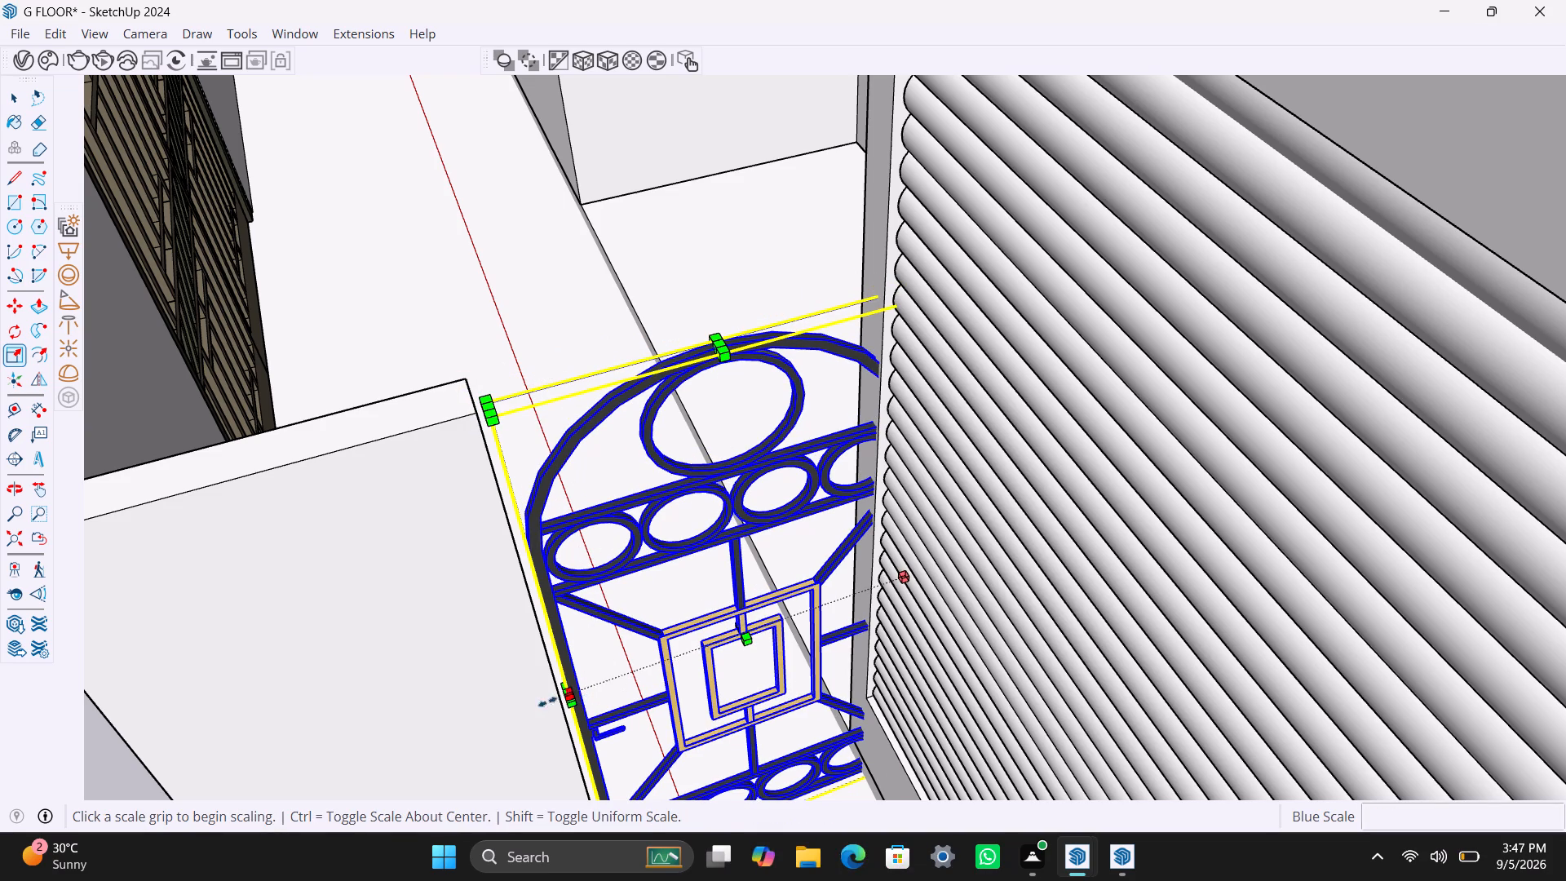
{"action": "left_click_drag", "start_coordinate": [547, 702], "coordinate": [538, 588]}
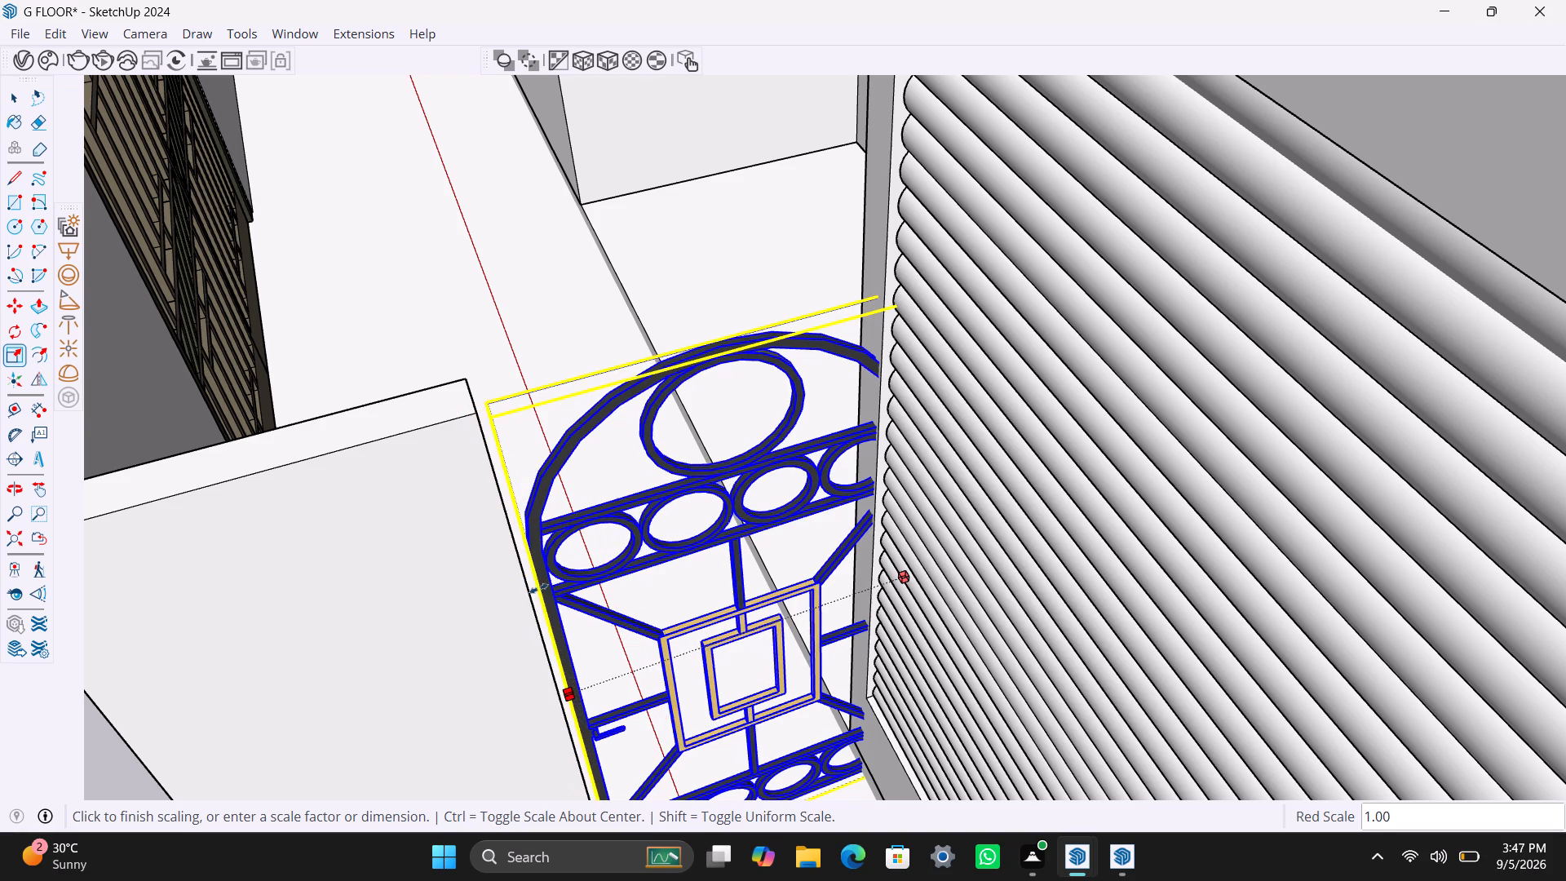
{"action": "left_click_drag", "start_coordinate": [538, 588], "coordinate": [527, 587]}
{"action": "scroll", "coordinate": [502, 595], "scroll_direction": "down", "scroll_amount": 4}
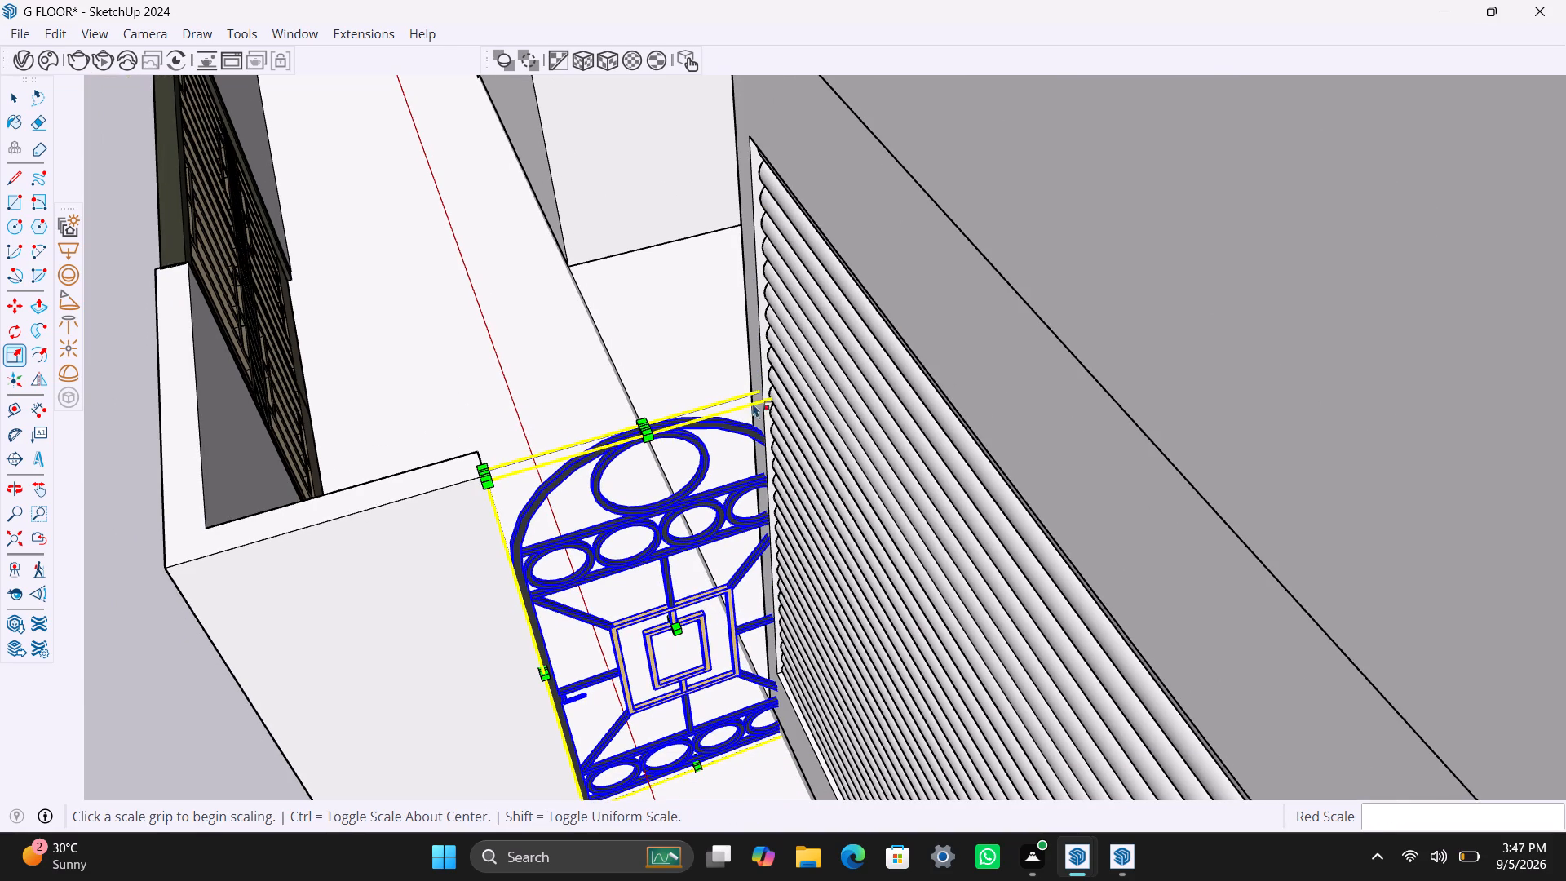
{"action": "scroll", "coordinate": [746, 405], "scroll_direction": "down", "scroll_amount": 5}
{"action": "middle_click_drag", "start_coordinate": [624, 531], "coordinate": [1471, 600]}
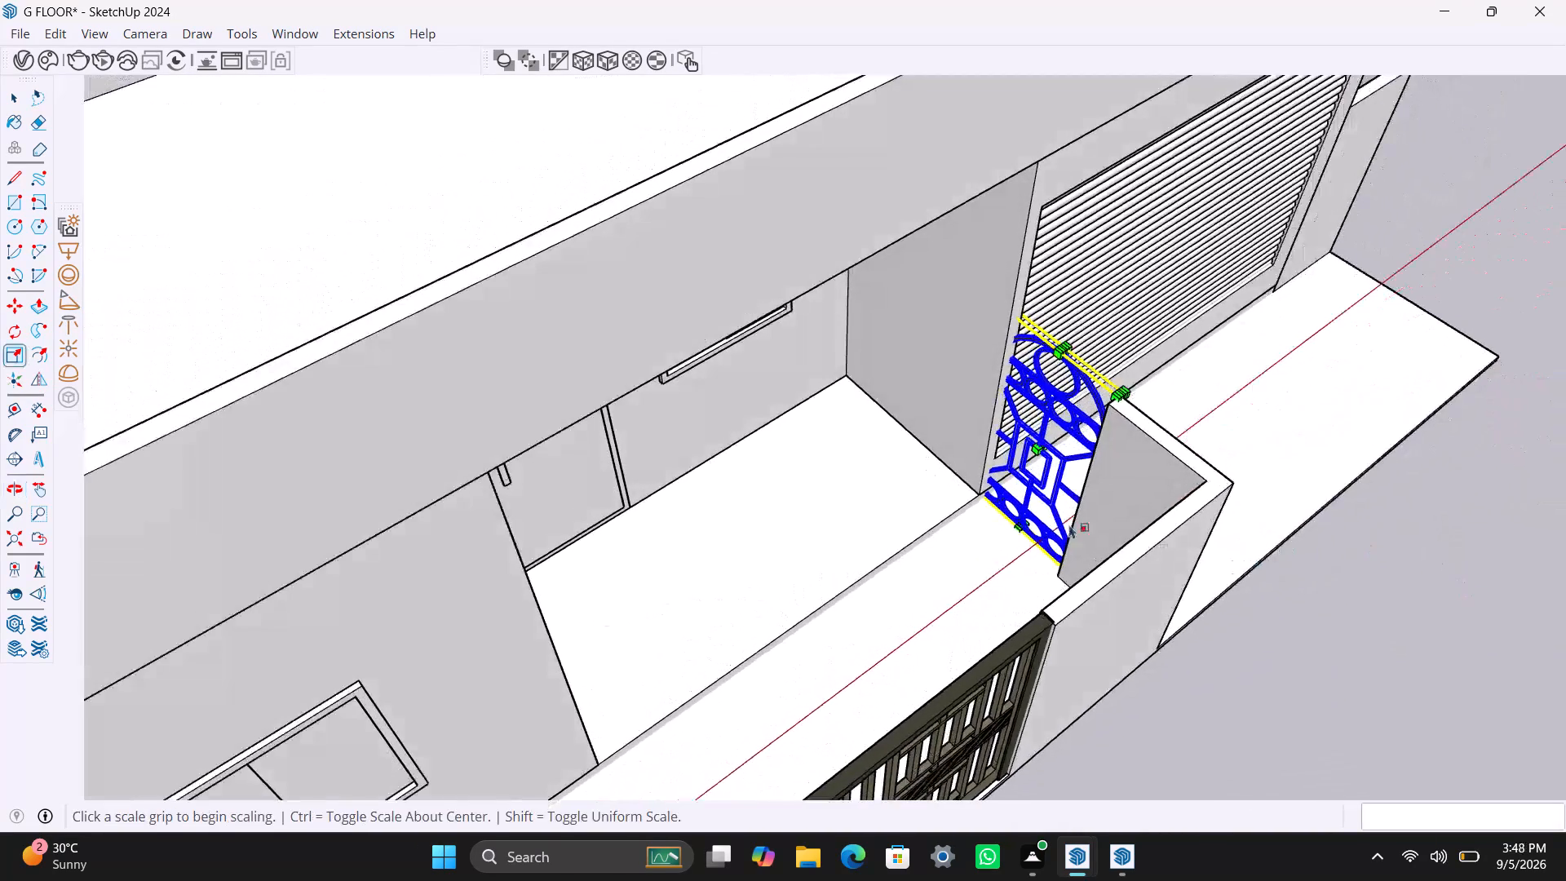
{"action": "key", "text": "k"}
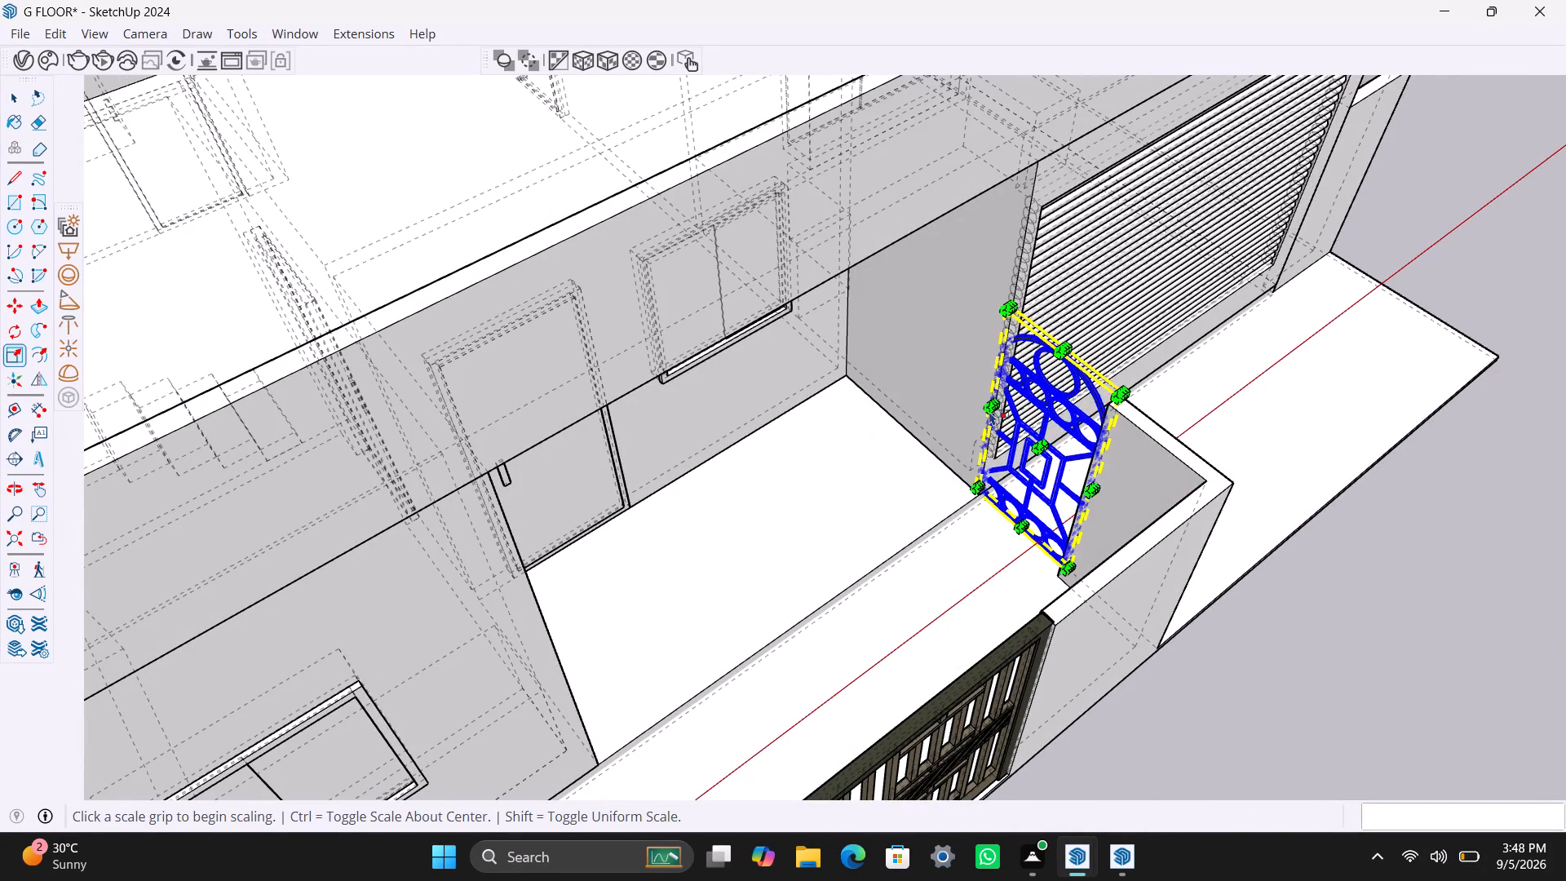
{"action": "scroll", "coordinate": [1002, 413], "scroll_direction": "up", "scroll_amount": 10}
{"action": "left_click_drag", "start_coordinate": [990, 405], "coordinate": [1029, 441]}
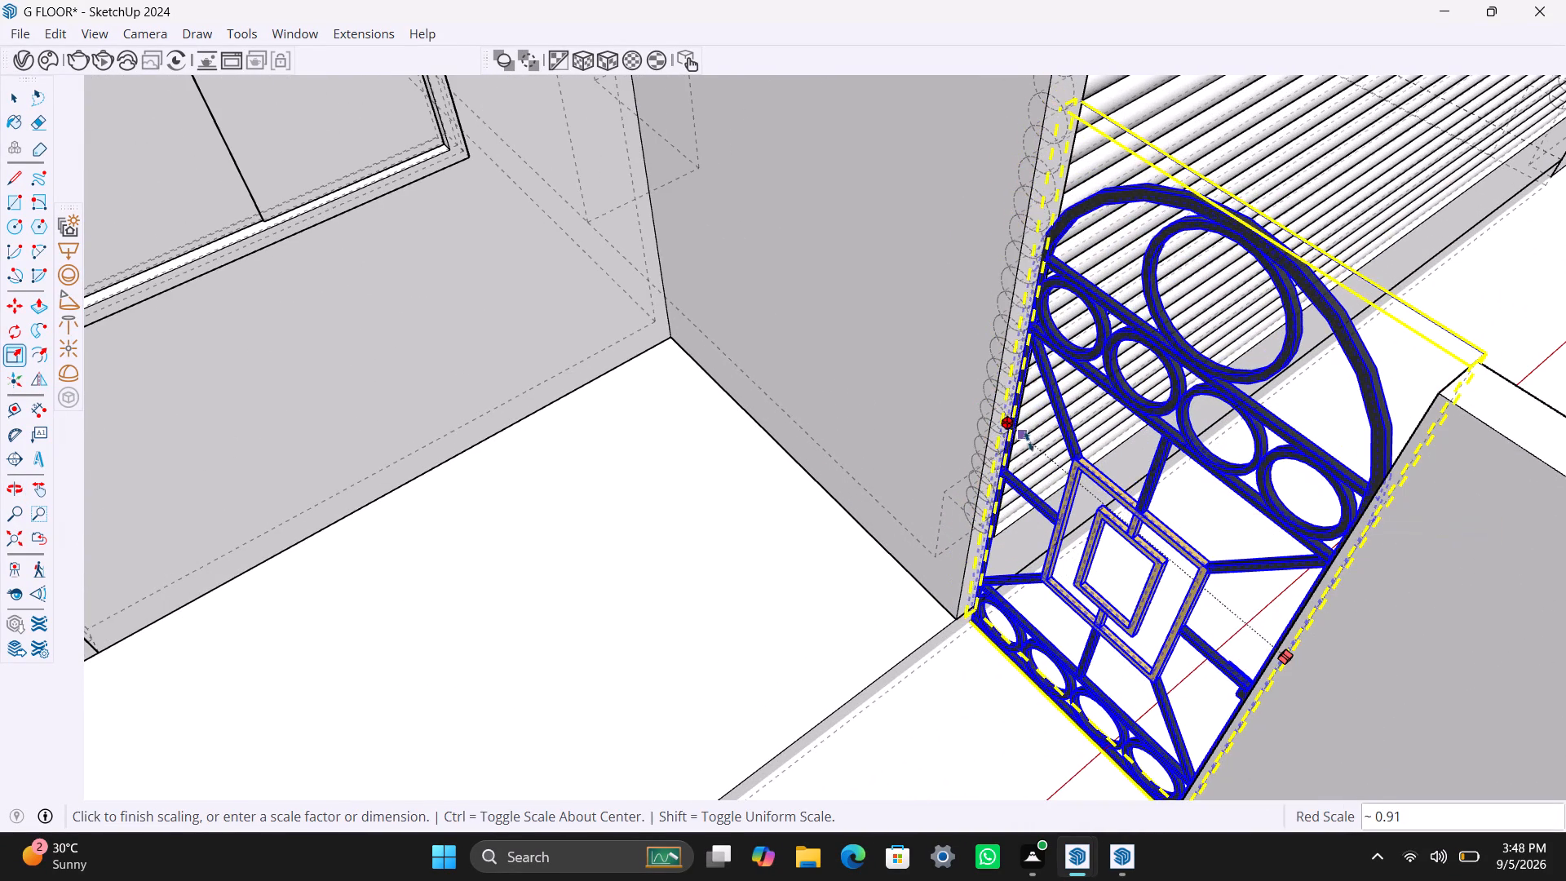
{"action": "left_click_drag", "start_coordinate": [1029, 441], "coordinate": [998, 417]}
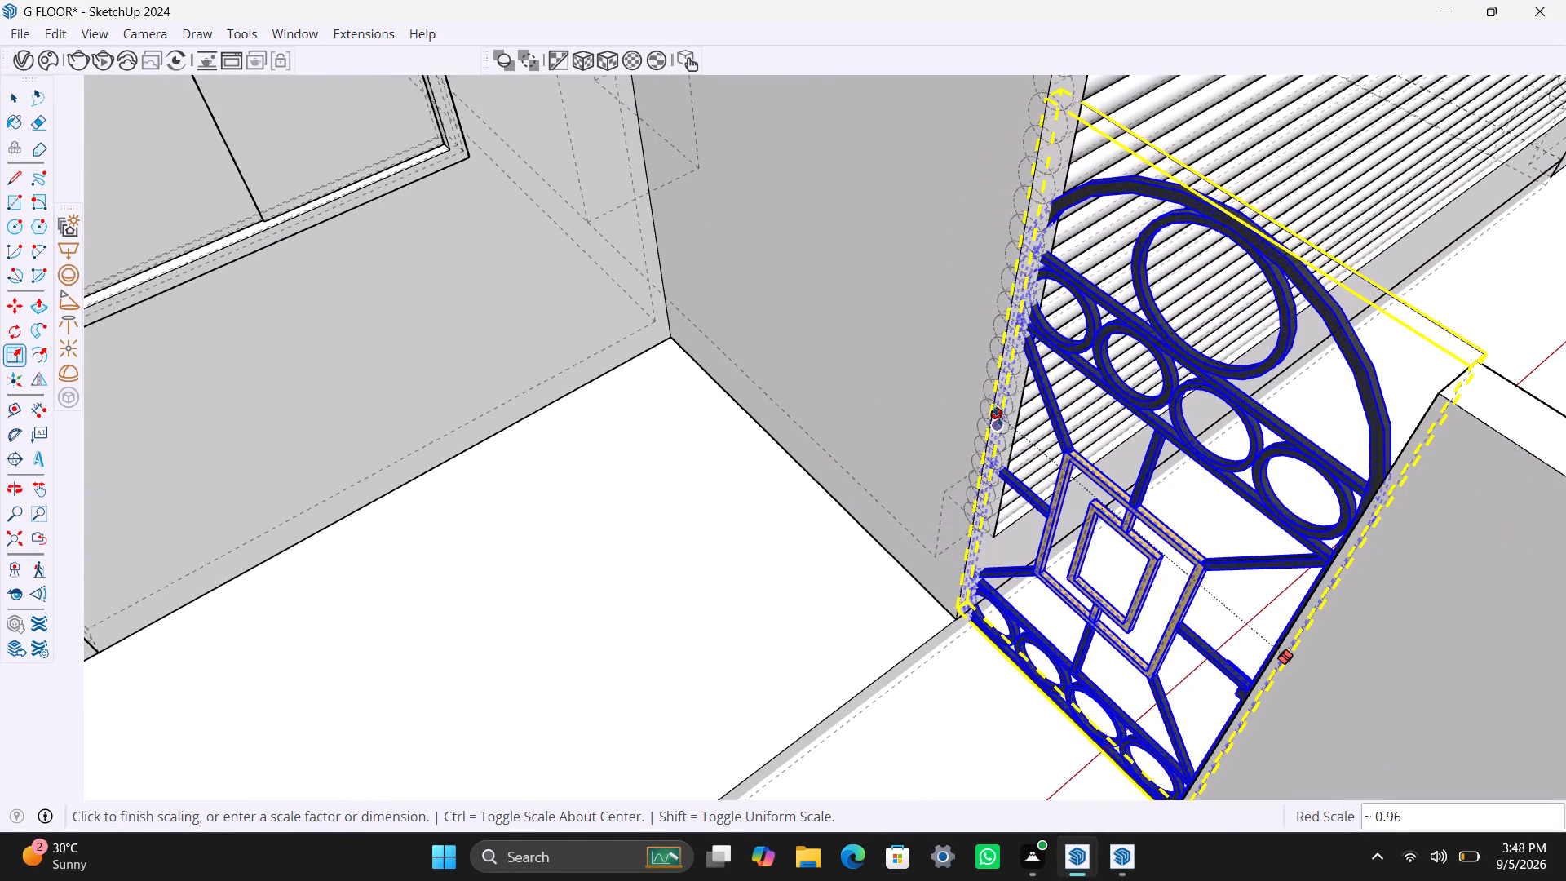
{"action": "left_click_drag", "start_coordinate": [998, 417], "coordinate": [998, 415]}
{"action": "key", "text": "space"}
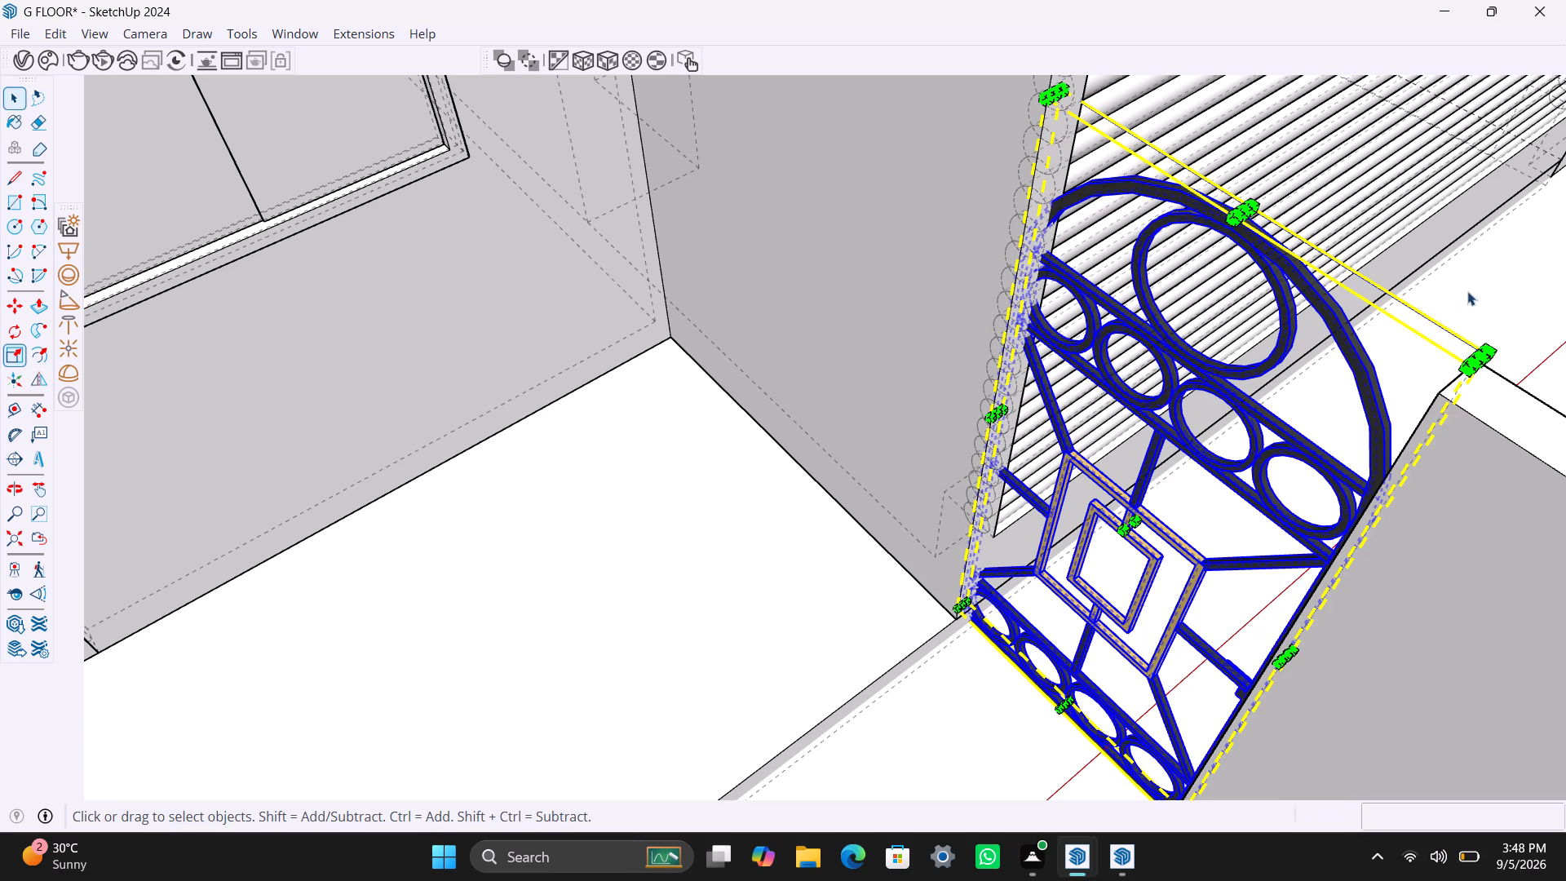
{"action": "left_click", "coordinate": [1471, 290]}
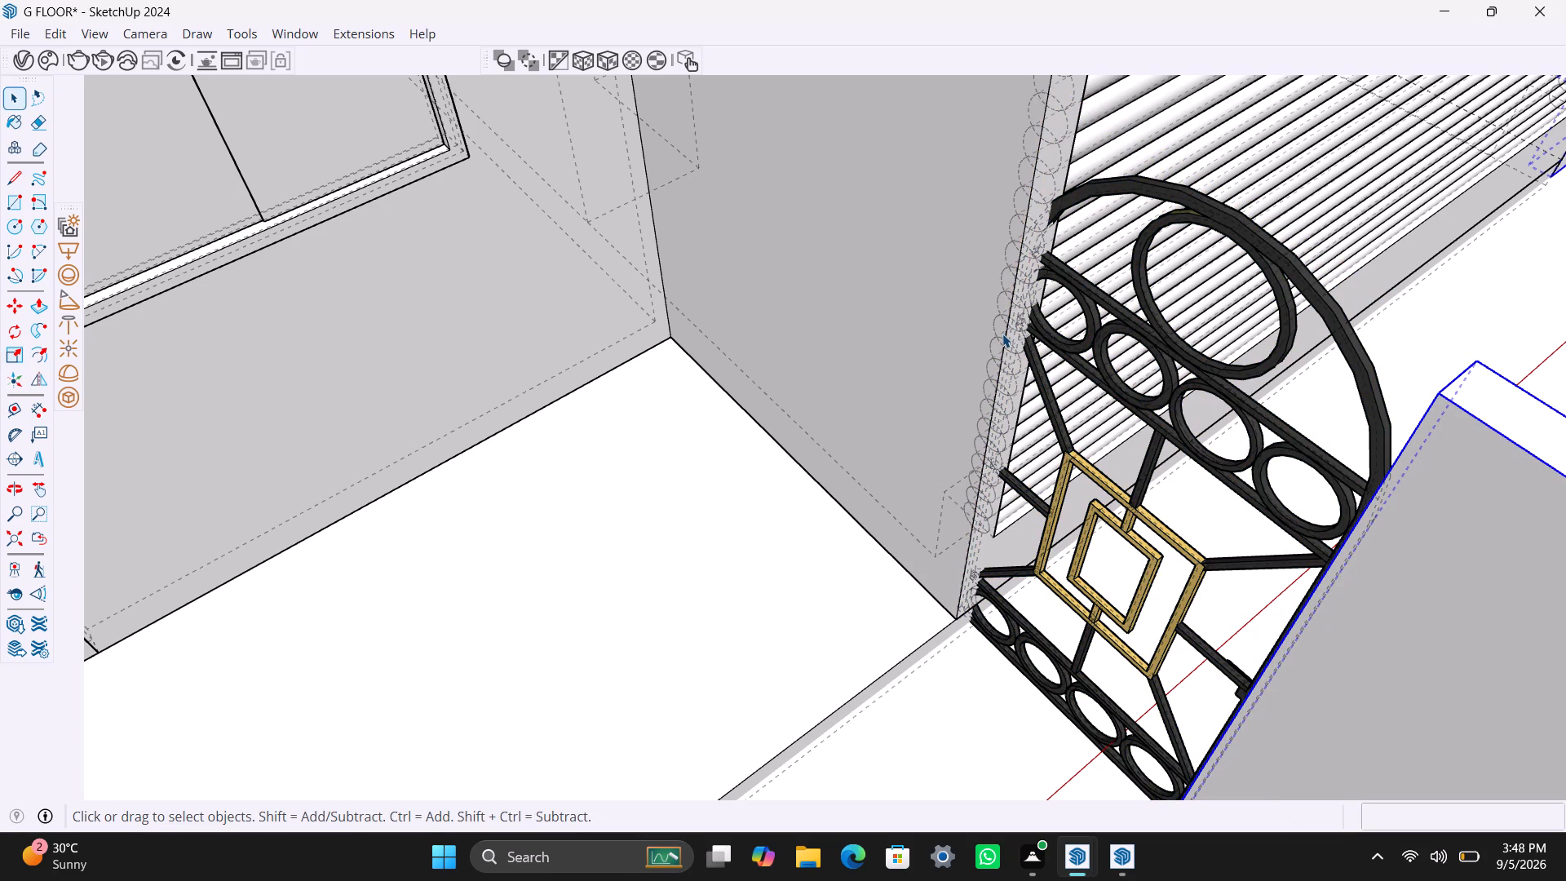
Fine-tune the narrow gate's scale from its house-side edge and lower corner, near the base of the house wall.
{"action": "key", "text": "s"}
{"action": "key", "text": "s"}
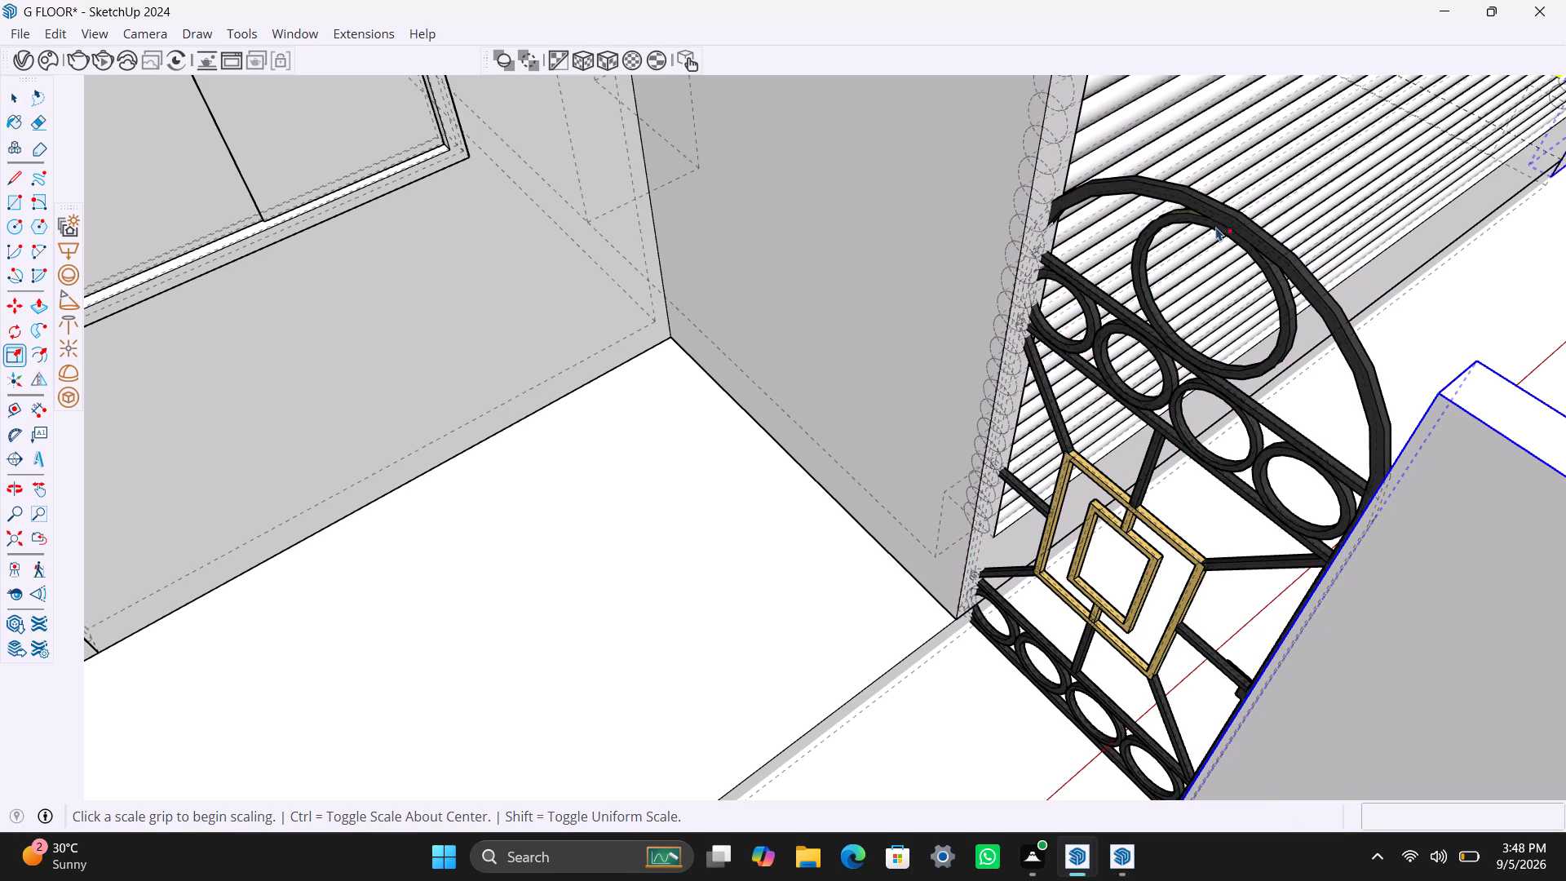
{"action": "left_click", "coordinate": [1218, 226]}
{"action": "key", "text": "space"}
{"action": "left_click", "coordinate": [1429, 325]}
{"action": "left_click", "coordinate": [1283, 293]}
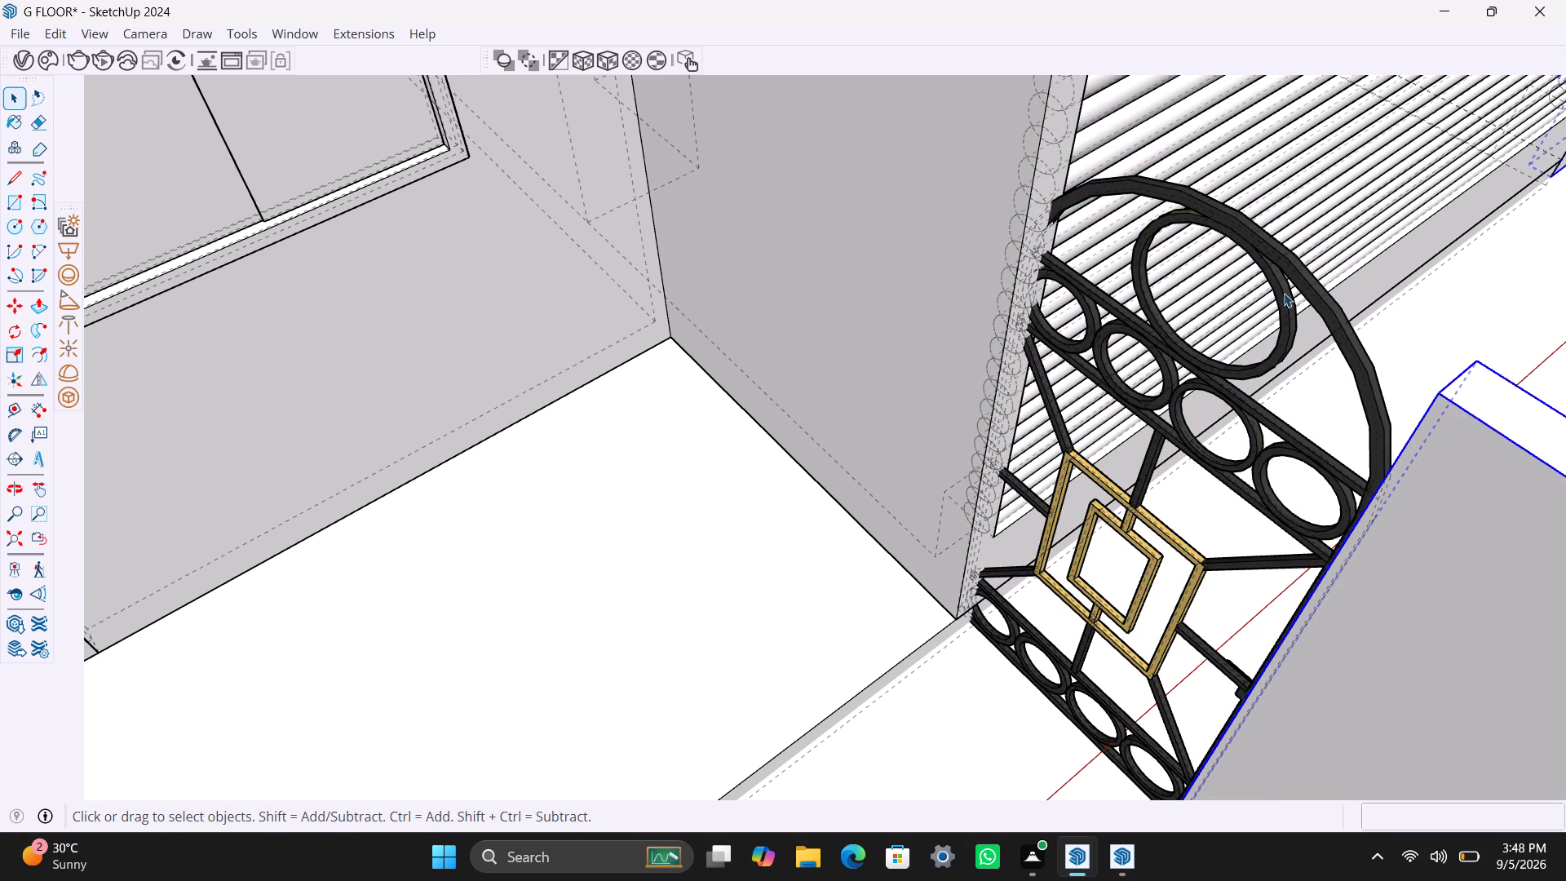
{"action": "key", "text": "s"}
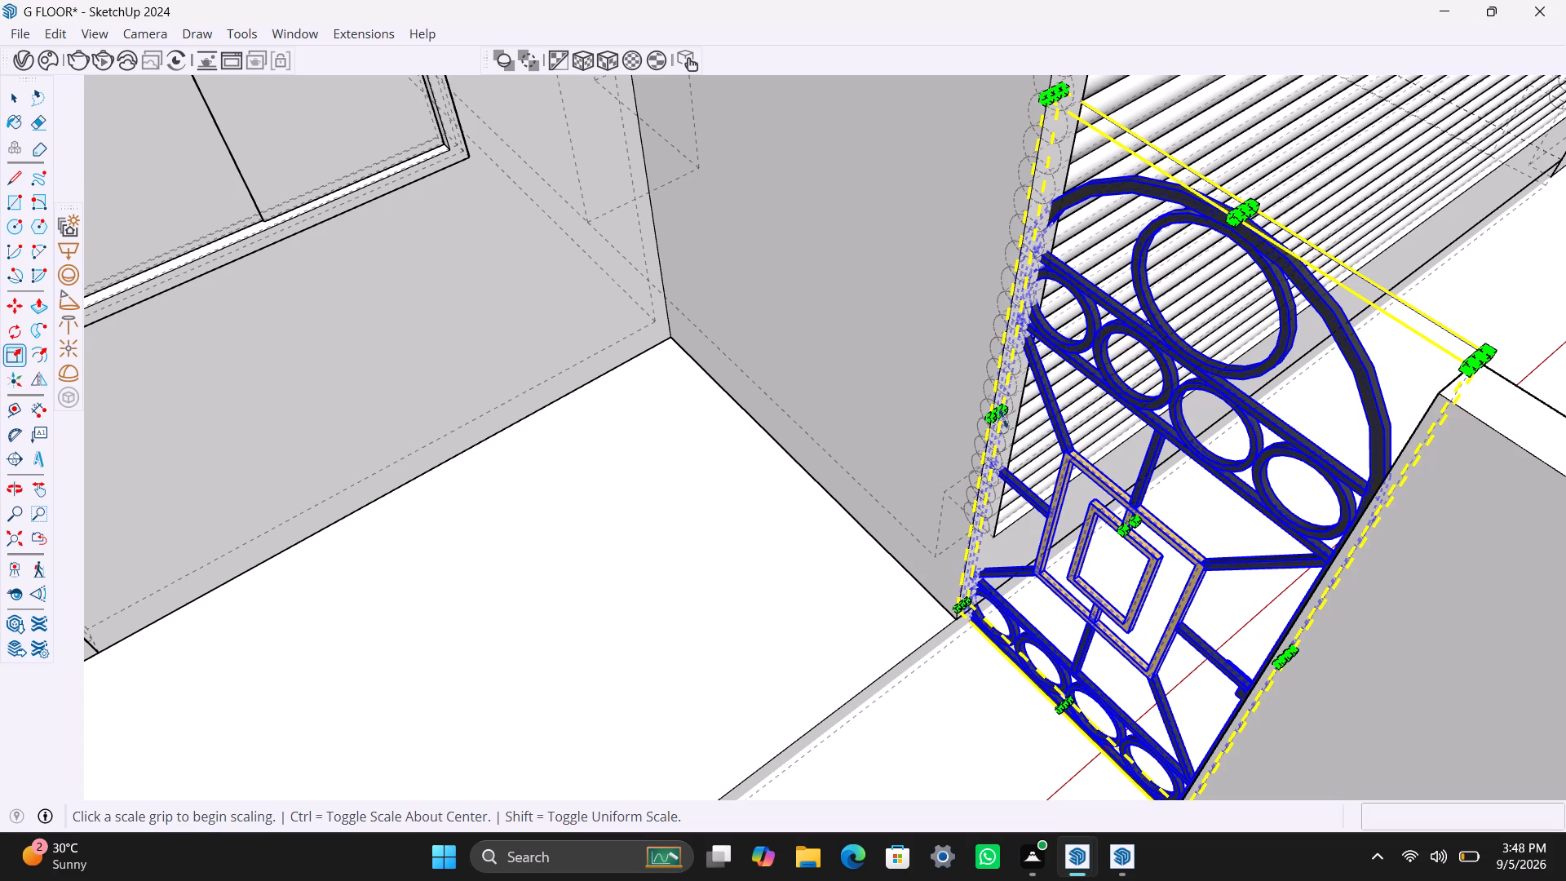
{"action": "left_click_drag", "start_coordinate": [1000, 414], "coordinate": [1020, 465]}
{"action": "scroll", "coordinate": [961, 618], "scroll_direction": "up", "scroll_amount": 6}
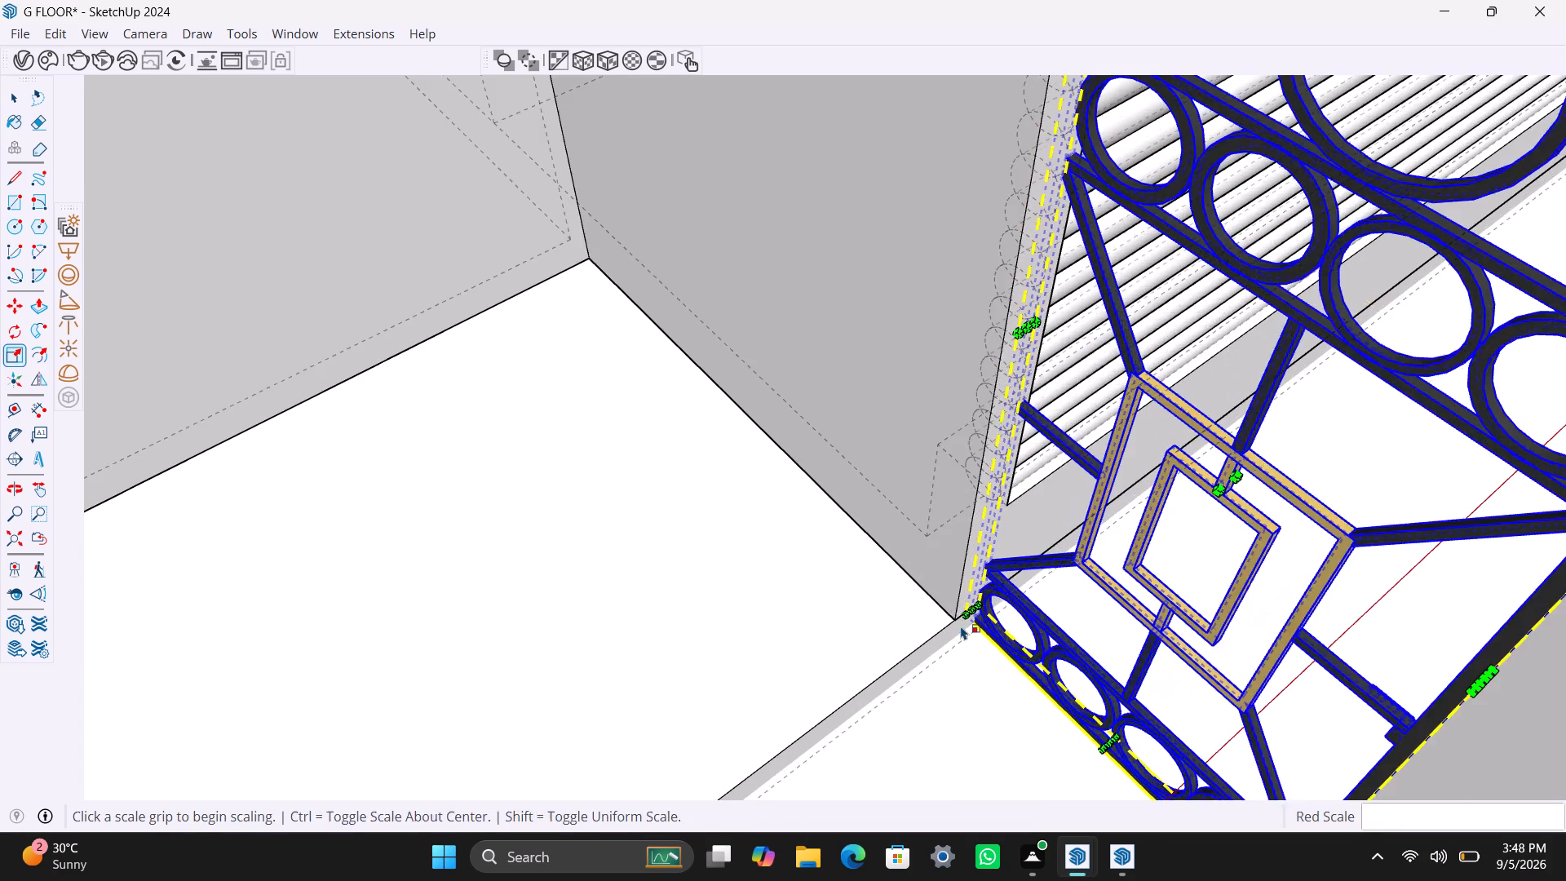
{"action": "scroll", "coordinate": [961, 626], "scroll_direction": "up", "scroll_amount": 10}
{"action": "left_click_drag", "start_coordinate": [984, 598], "coordinate": [998, 612]}
{"action": "scroll", "coordinate": [970, 637], "scroll_direction": "down", "scroll_amount": 15}
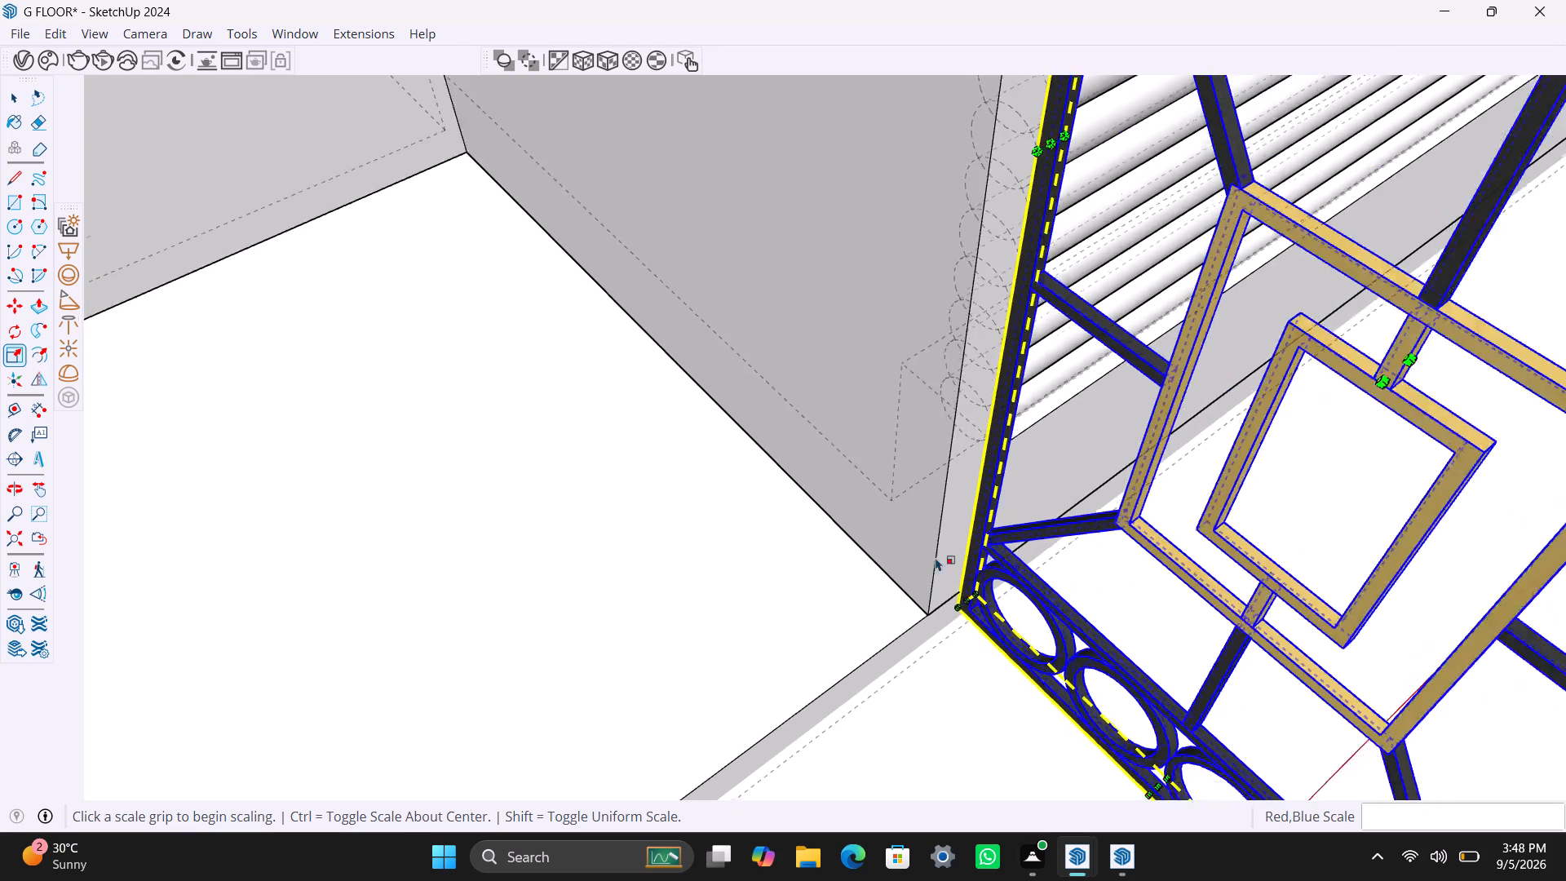
{"action": "scroll", "coordinate": [936, 557], "scroll_direction": "down", "scroll_amount": 14}
{"action": "left_click", "coordinate": [1485, 666]}
Turn off the back-edge display and deselect the narrow gate.
{"action": "scroll", "coordinate": [1257, 633], "scroll_direction": "down", "scroll_amount": 6}
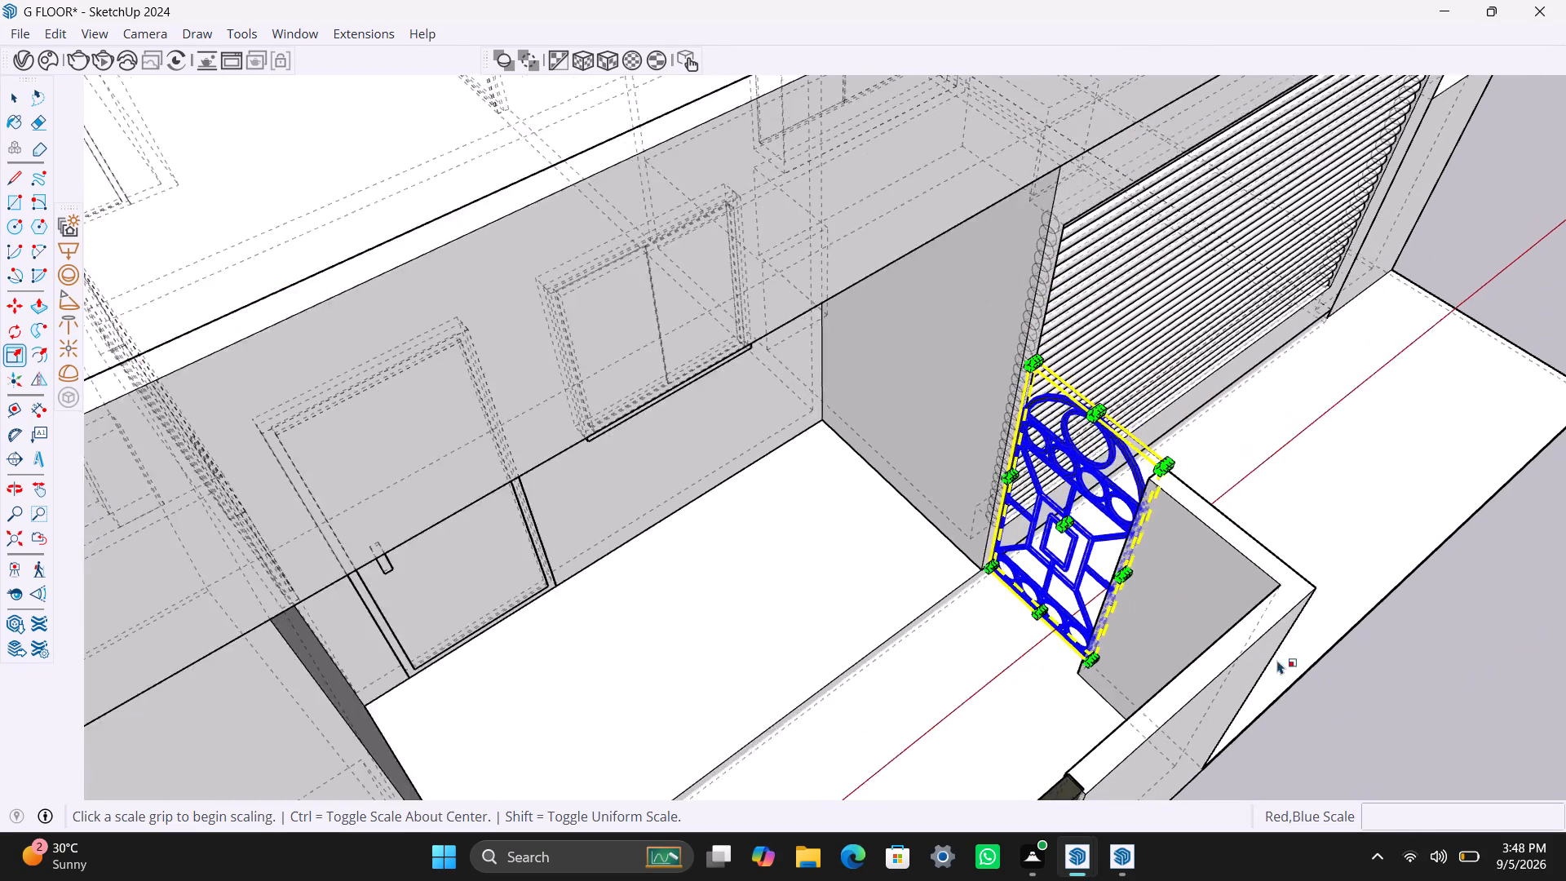
{"action": "middle_click_drag", "start_coordinate": [1299, 670], "coordinate": [492, 644]}
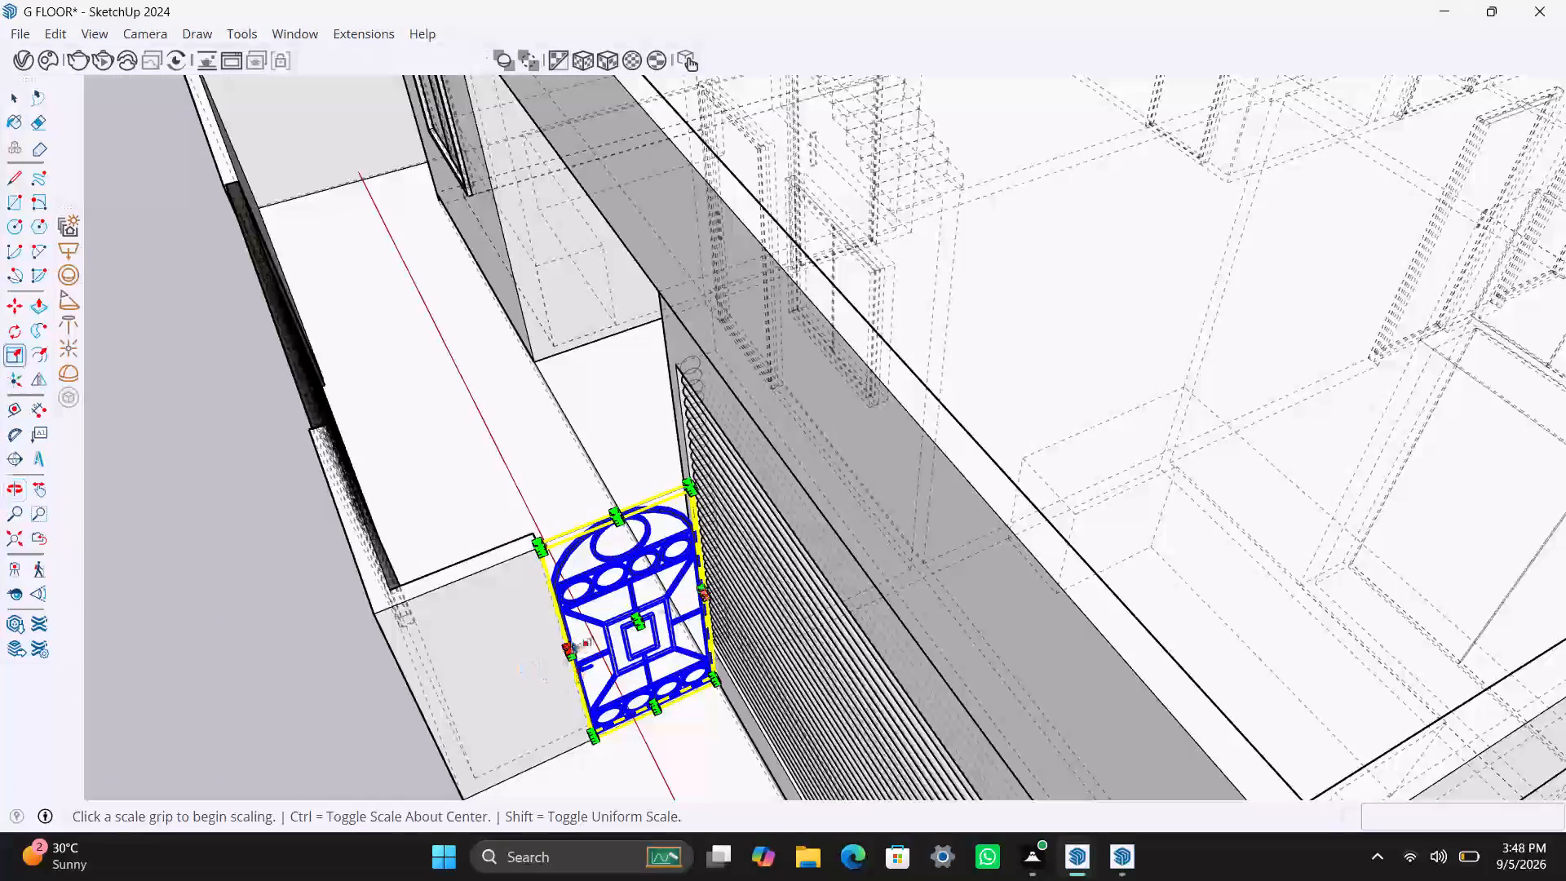
{"action": "key", "text": "k"}
{"action": "left_click", "coordinate": [316, 668]}
{"action": "scroll", "coordinate": [344, 610], "scroll_direction": "down", "scroll_amount": 9}
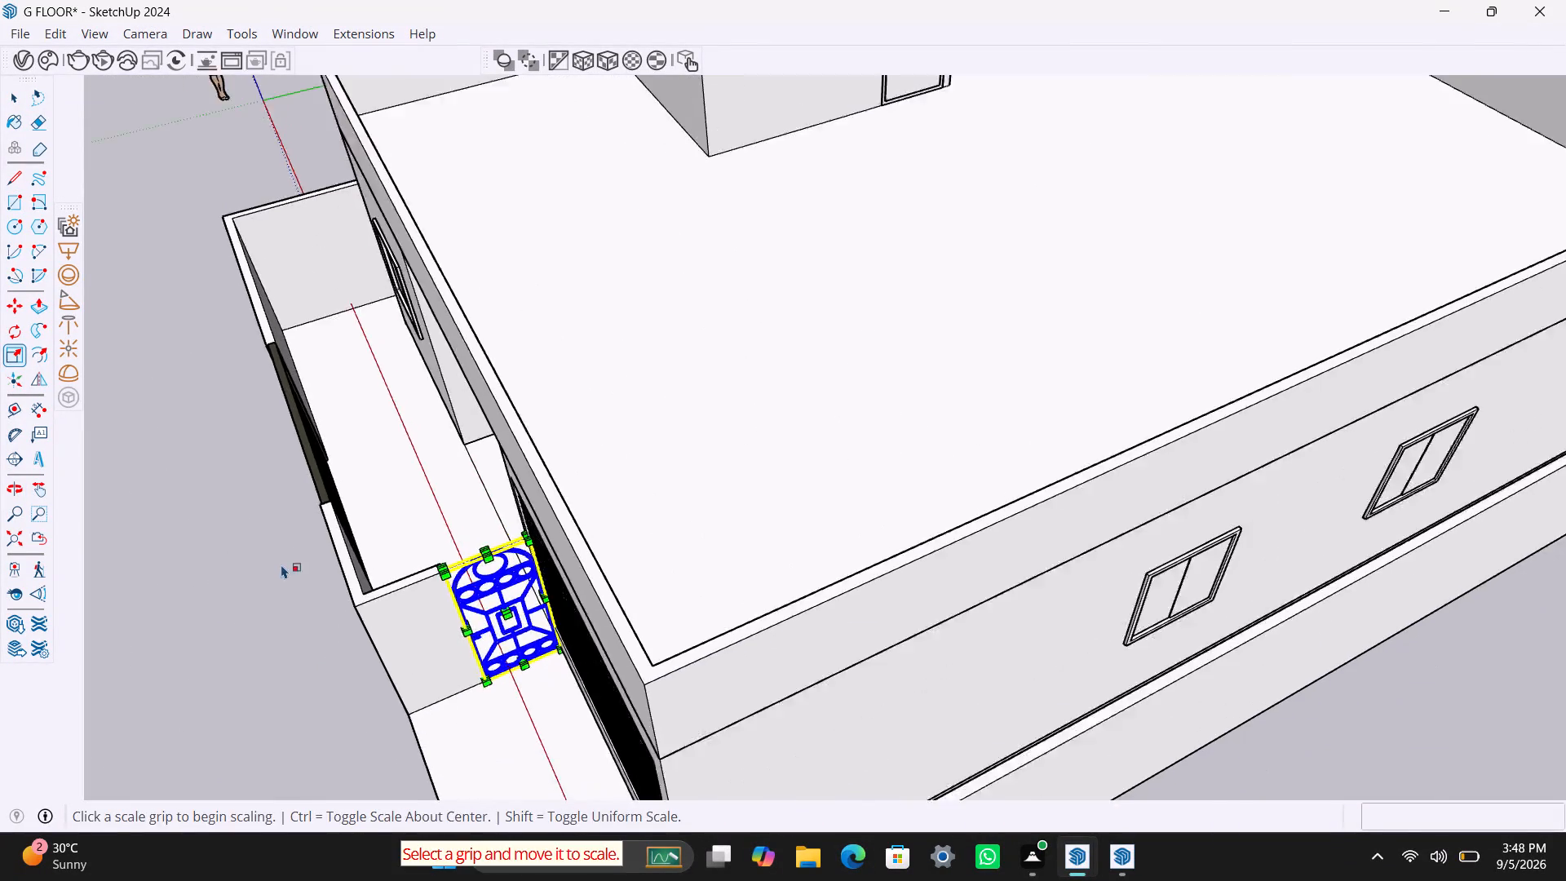
{"action": "middle_click_drag", "start_coordinate": [267, 605], "coordinate": [541, 494]}
{"action": "double_click", "coordinate": [1277, 453]}
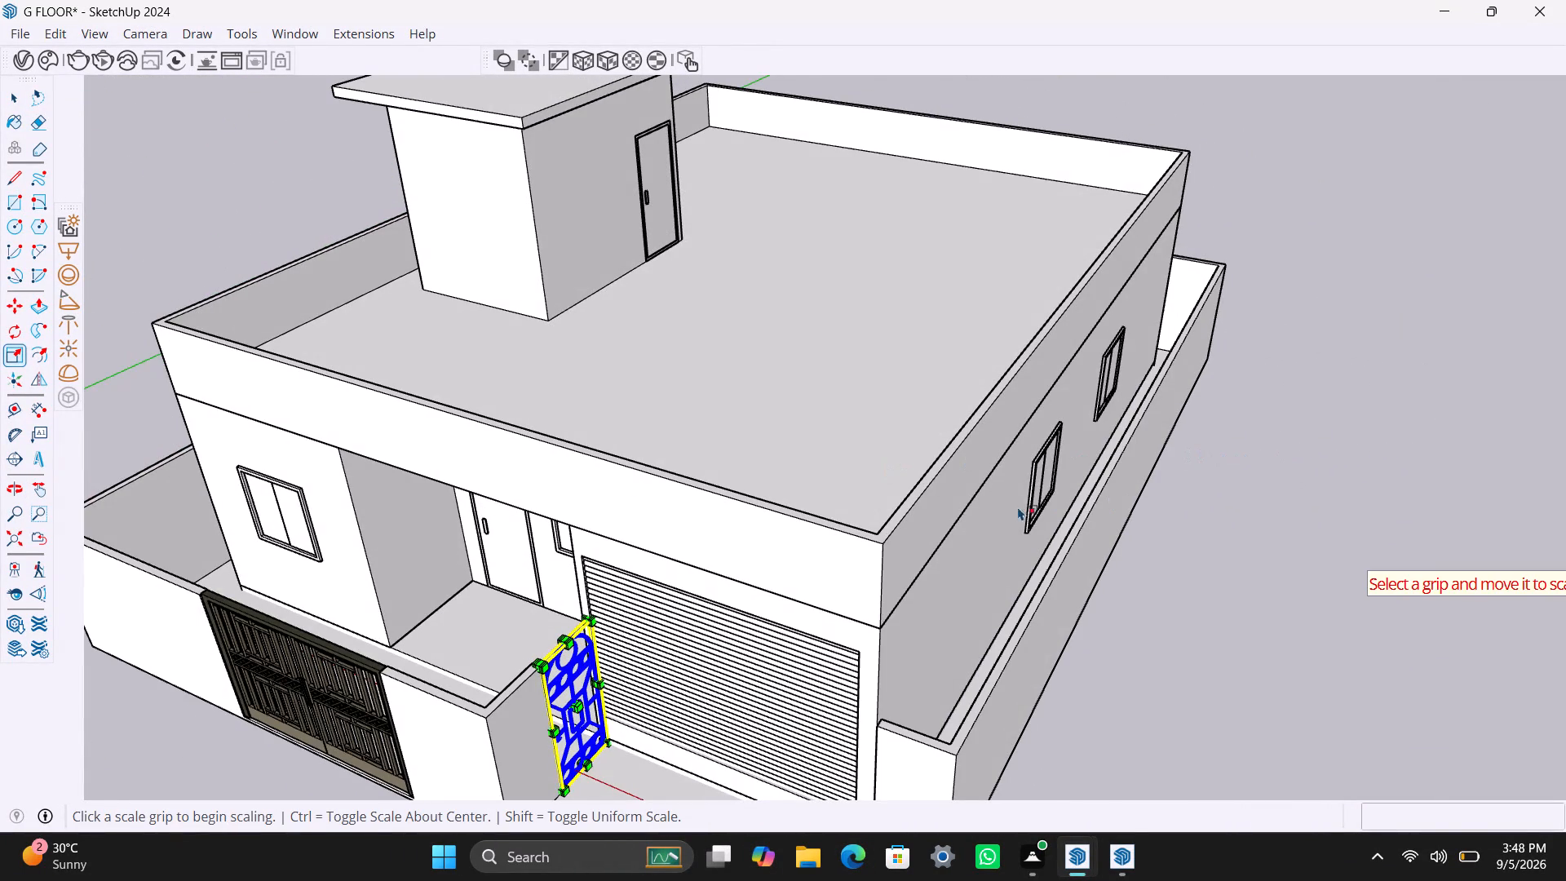
{"action": "scroll", "coordinate": [1071, 531], "scroll_direction": "down", "scroll_amount": 5}
{"action": "middle_click_drag", "start_coordinate": [1213, 565], "coordinate": [1277, 521]}
{"action": "left_click", "coordinate": [1367, 479]}
{"action": "key", "text": "space"}
{"action": "key", "text": "space"}
{"action": "key", "text": "space"}
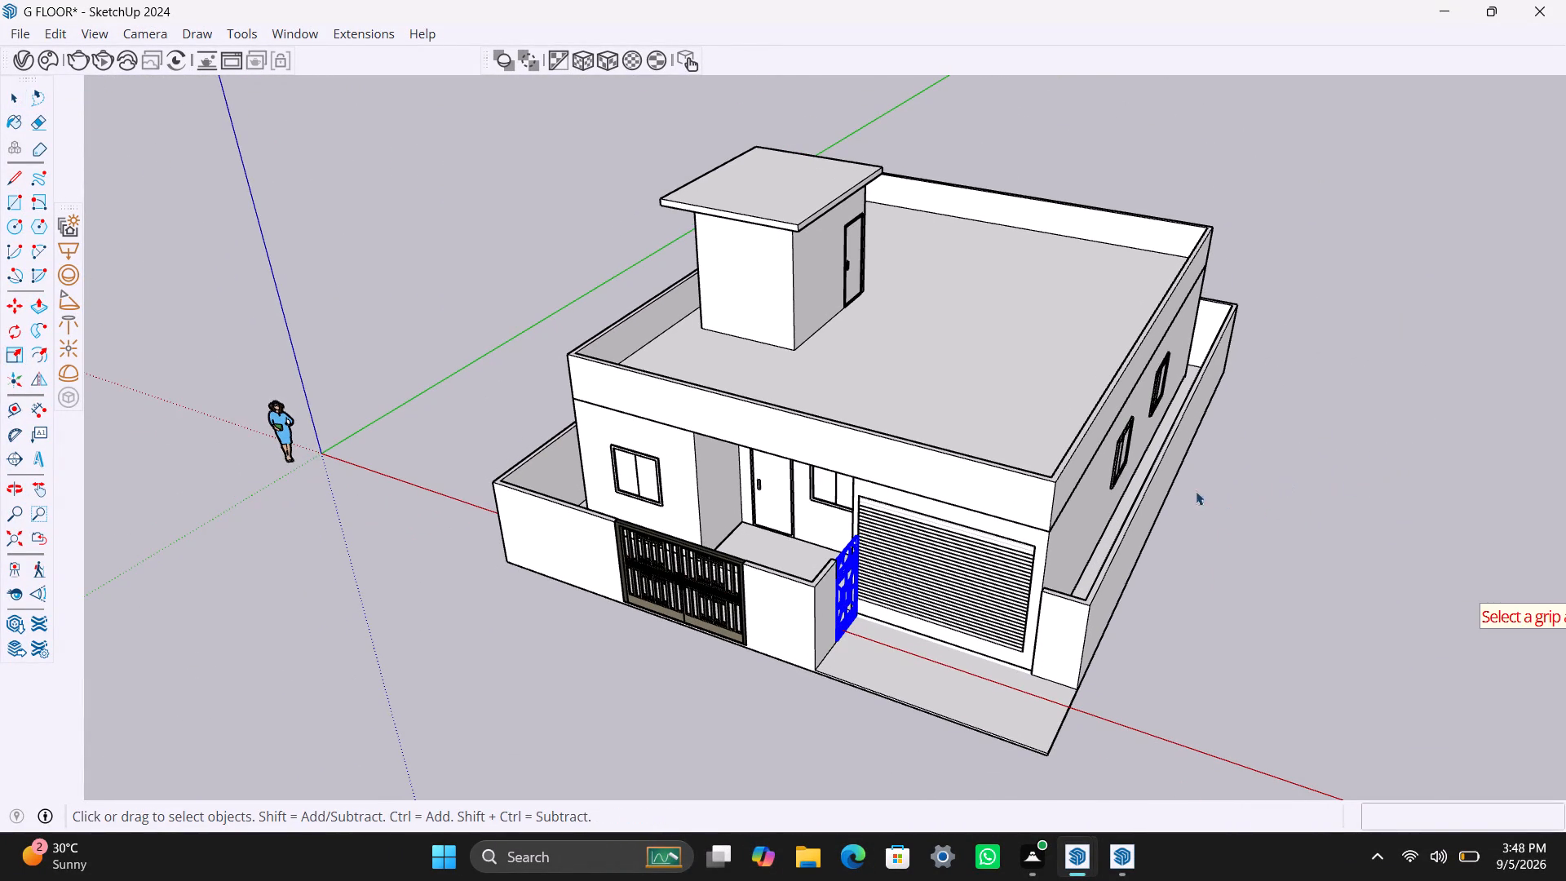
{"action": "key", "text": "space"}
{"action": "left_click", "coordinate": [1303, 500]}
Examine the gates in the compound wall and the front of the house from several angles.
{"action": "scroll", "coordinate": [916, 547], "scroll_direction": "up", "scroll_amount": 5}
{"action": "middle_click_drag", "start_coordinate": [989, 666], "coordinate": [1082, 635], "text": "shift"}
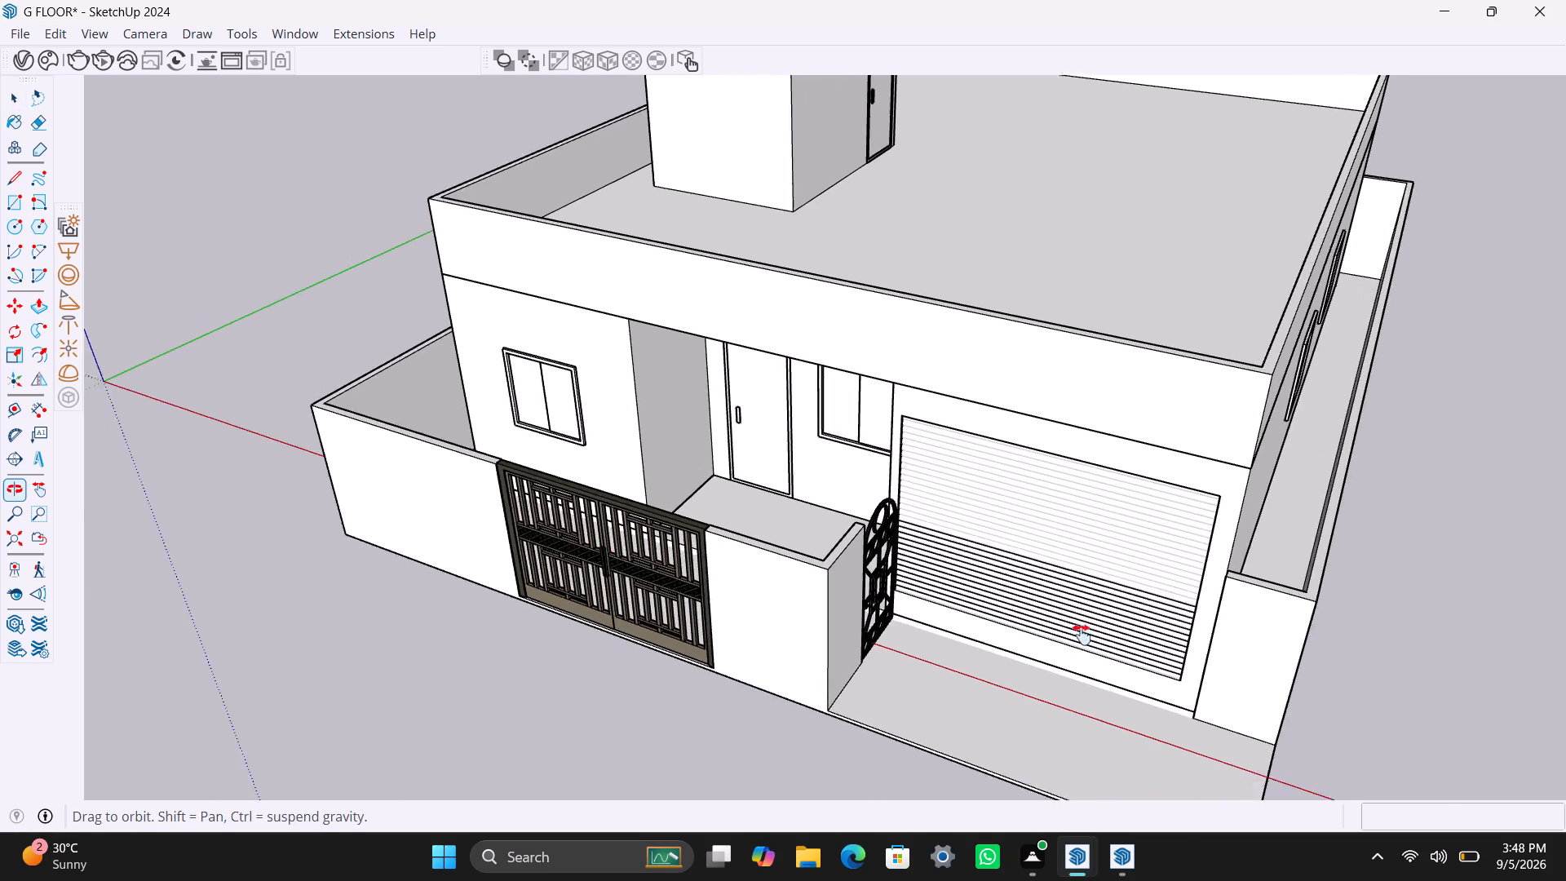
{"action": "middle_click_drag", "start_coordinate": [1082, 635], "coordinate": [1117, 617], "text": "shift"}
{"action": "scroll", "coordinate": [897, 462], "scroll_direction": "down", "scroll_amount": 5}
{"action": "middle_click_drag", "start_coordinate": [780, 597], "coordinate": [1026, 629]}
{"action": "scroll", "coordinate": [917, 507], "scroll_direction": "down", "scroll_amount": 3}
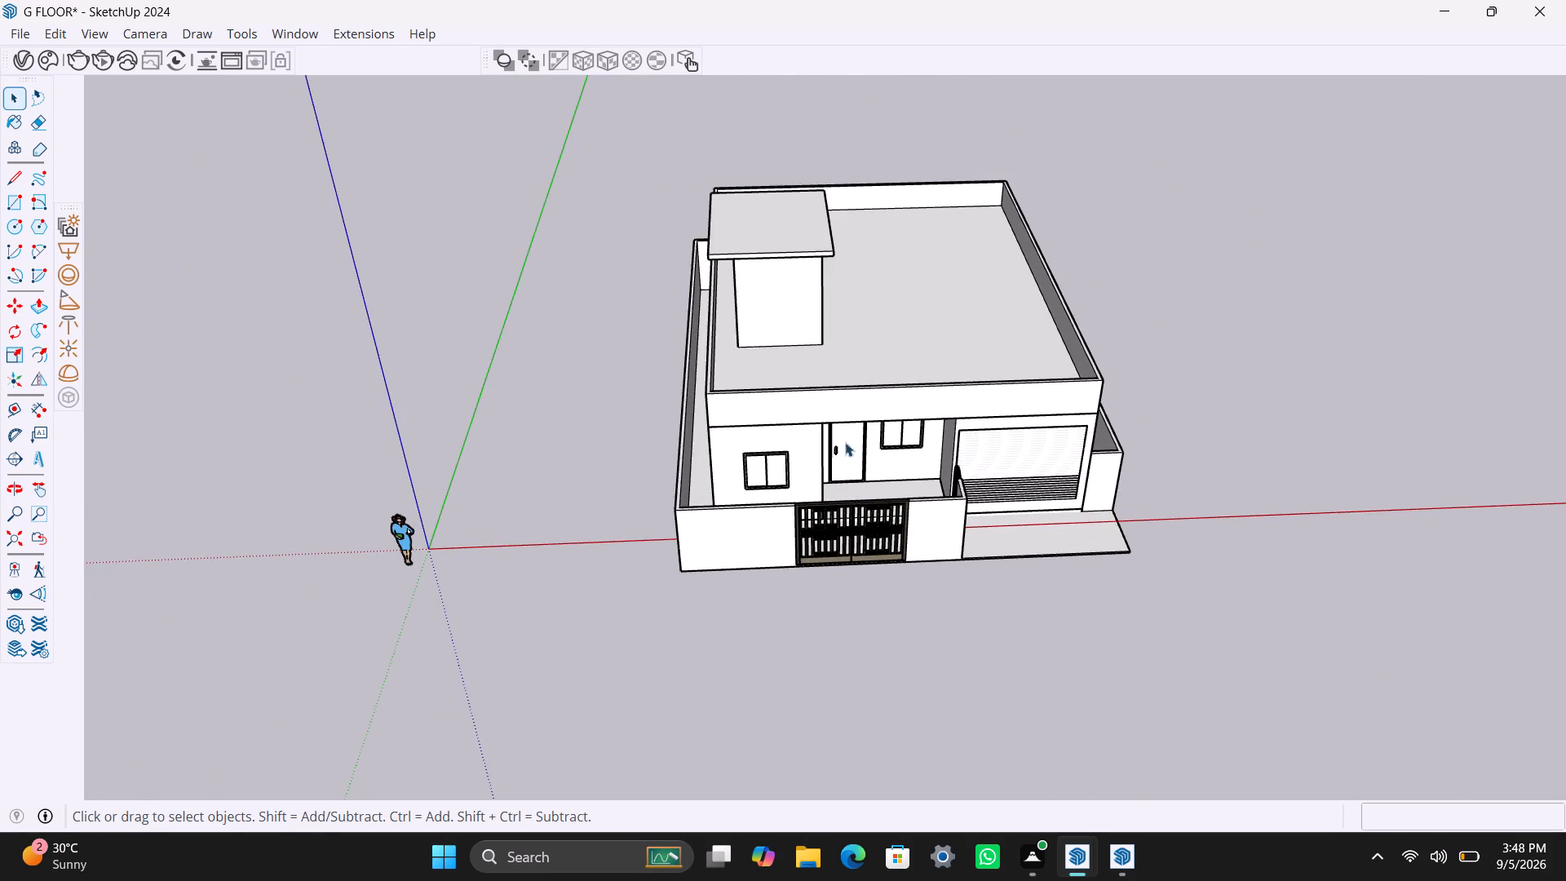
{"action": "middle_click_drag", "start_coordinate": [883, 420], "coordinate": [807, 654]}
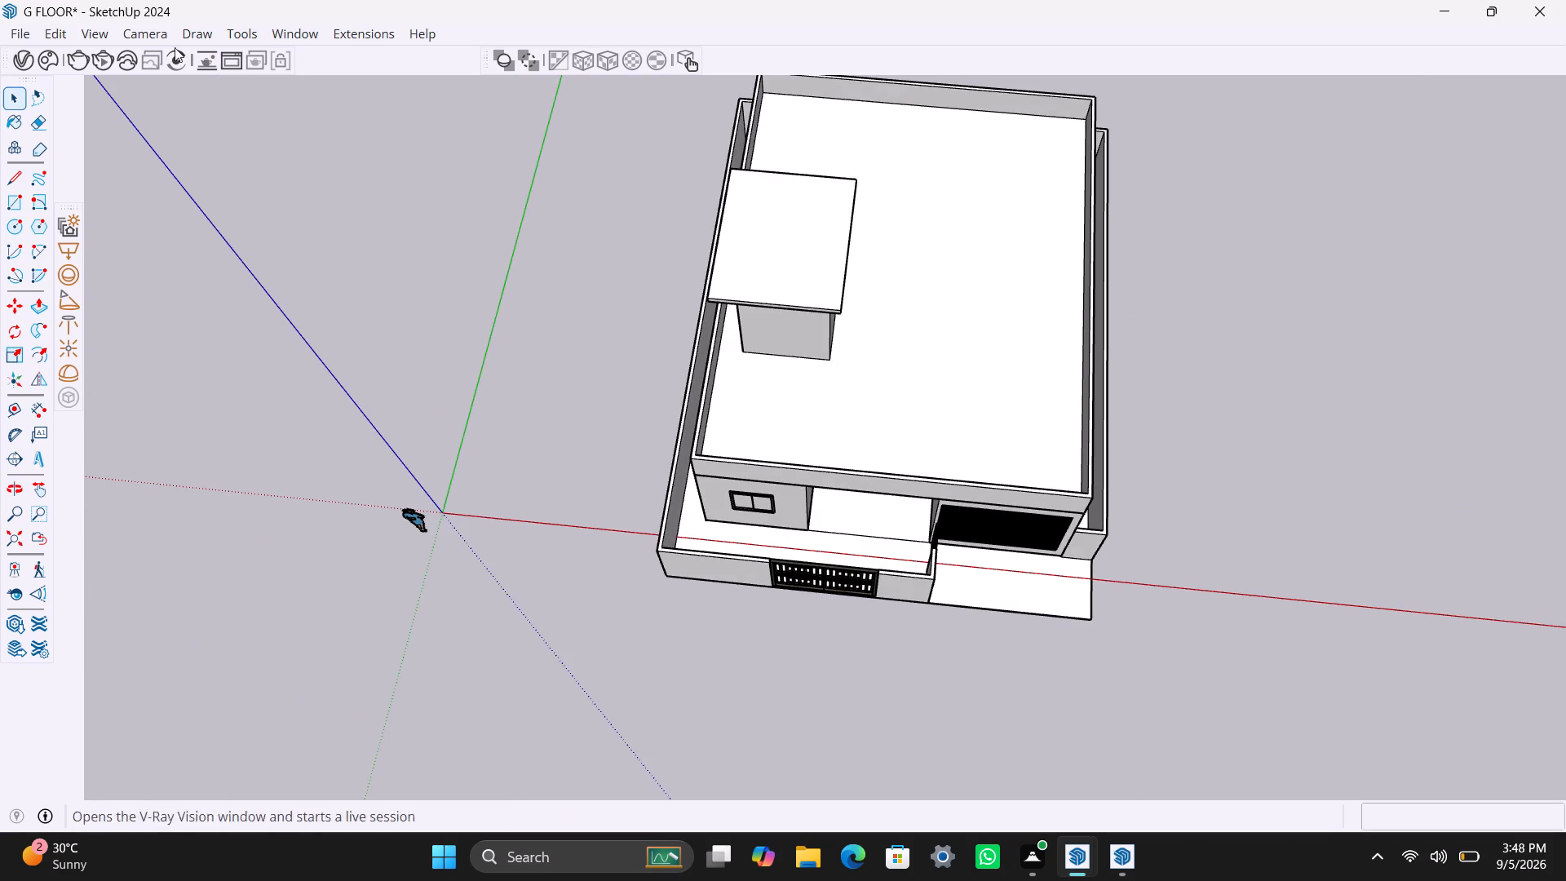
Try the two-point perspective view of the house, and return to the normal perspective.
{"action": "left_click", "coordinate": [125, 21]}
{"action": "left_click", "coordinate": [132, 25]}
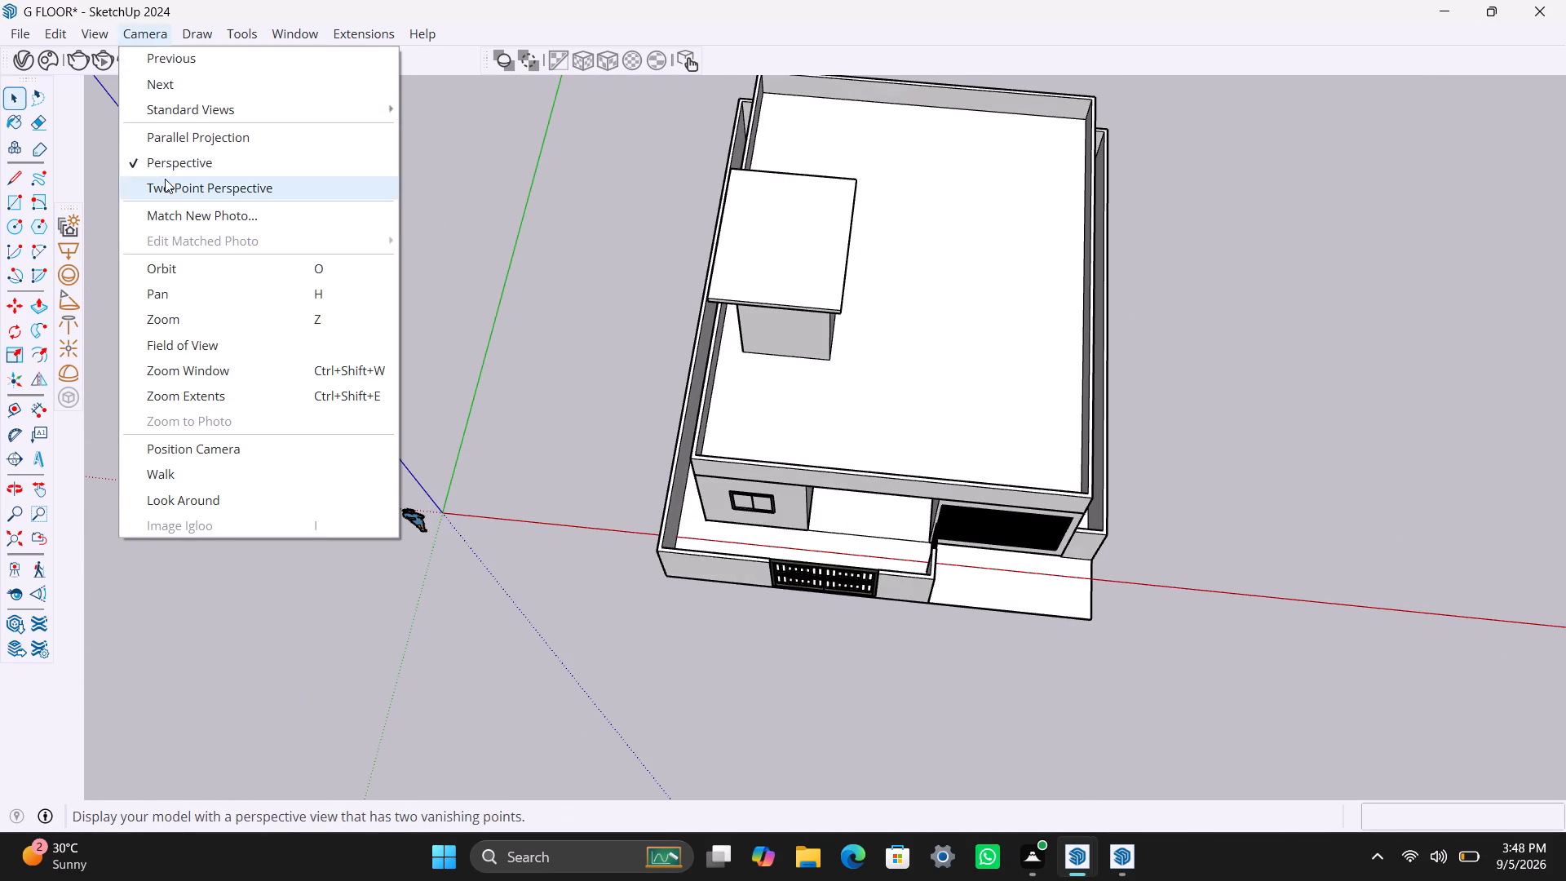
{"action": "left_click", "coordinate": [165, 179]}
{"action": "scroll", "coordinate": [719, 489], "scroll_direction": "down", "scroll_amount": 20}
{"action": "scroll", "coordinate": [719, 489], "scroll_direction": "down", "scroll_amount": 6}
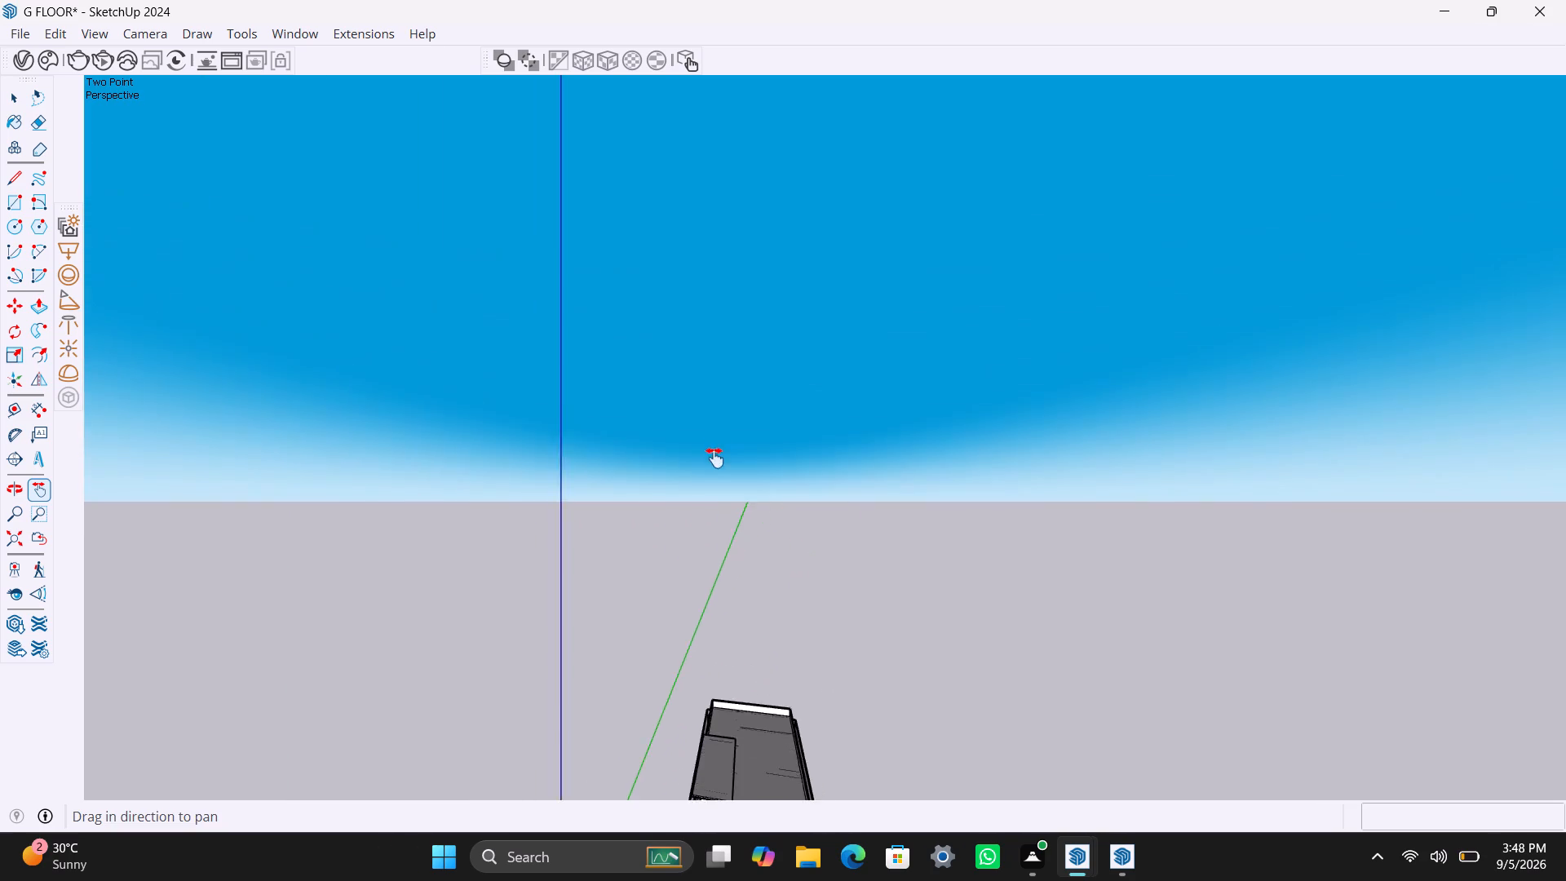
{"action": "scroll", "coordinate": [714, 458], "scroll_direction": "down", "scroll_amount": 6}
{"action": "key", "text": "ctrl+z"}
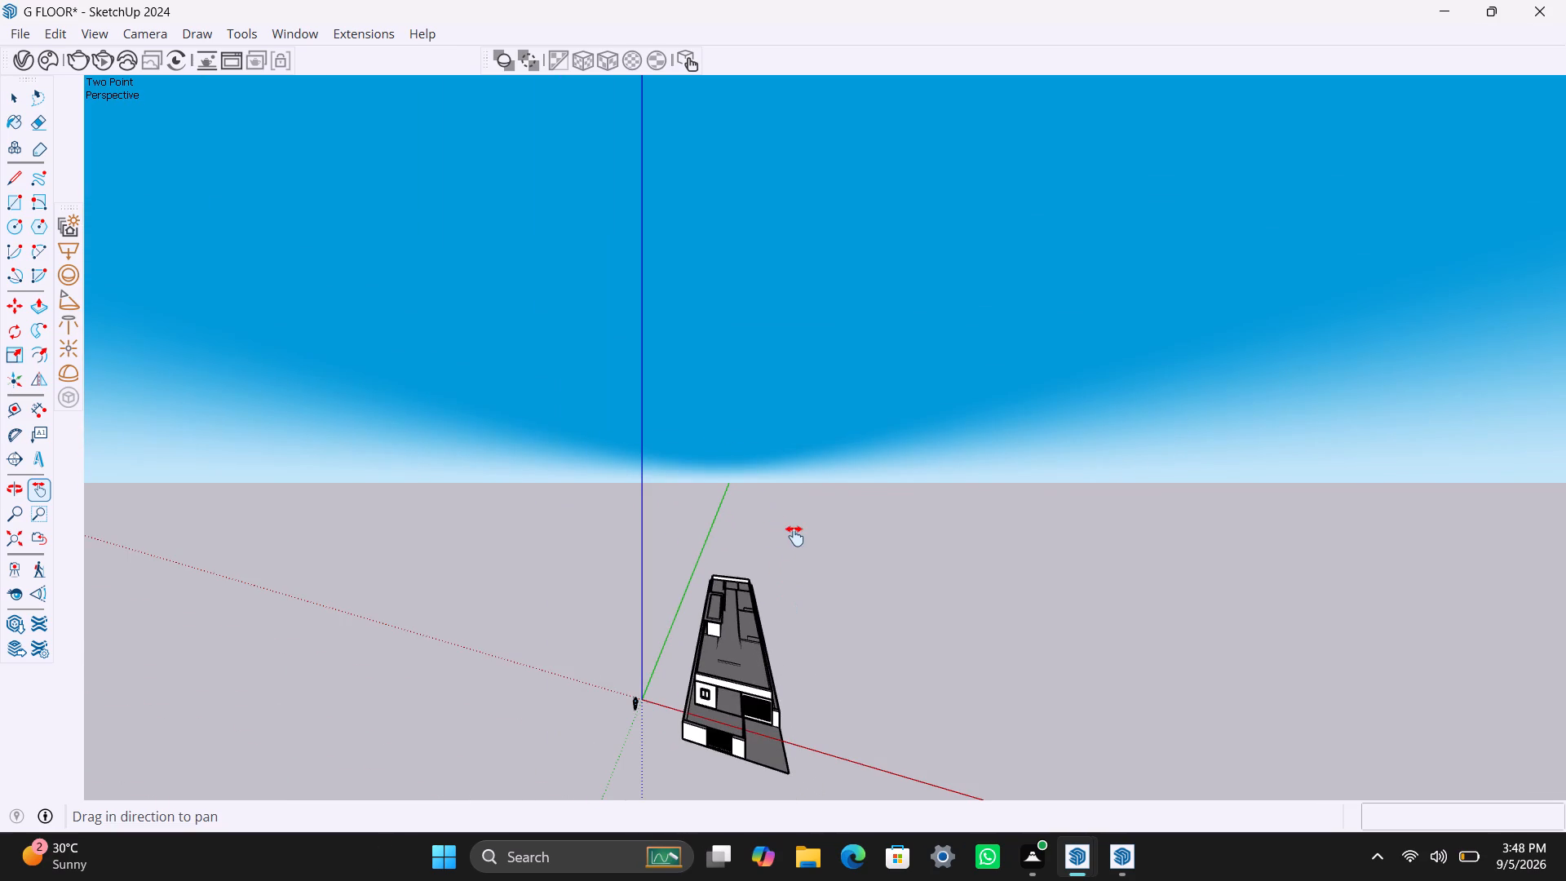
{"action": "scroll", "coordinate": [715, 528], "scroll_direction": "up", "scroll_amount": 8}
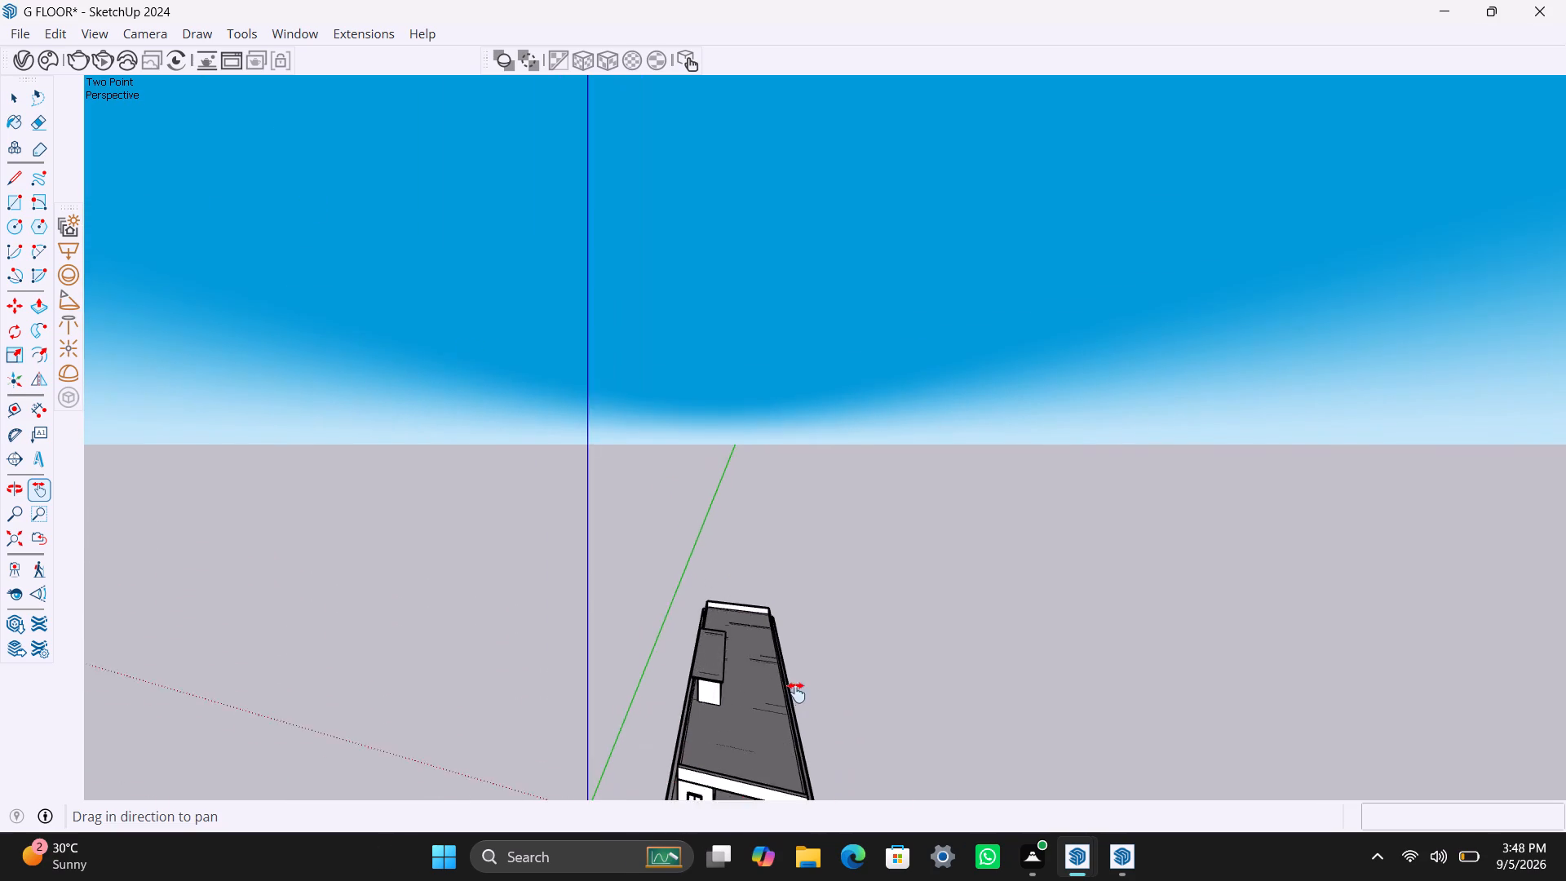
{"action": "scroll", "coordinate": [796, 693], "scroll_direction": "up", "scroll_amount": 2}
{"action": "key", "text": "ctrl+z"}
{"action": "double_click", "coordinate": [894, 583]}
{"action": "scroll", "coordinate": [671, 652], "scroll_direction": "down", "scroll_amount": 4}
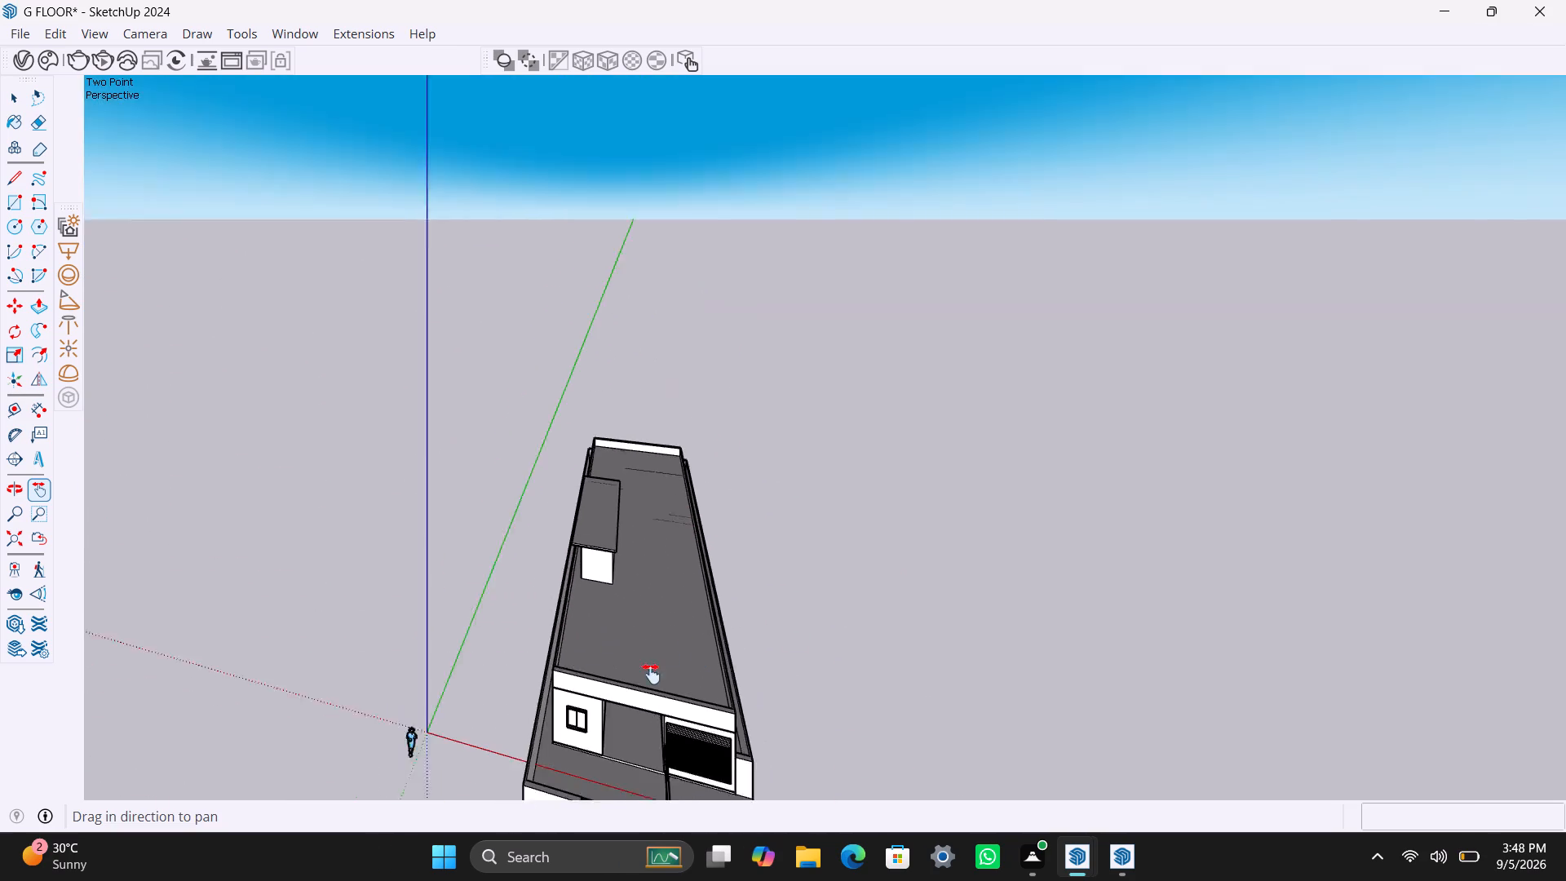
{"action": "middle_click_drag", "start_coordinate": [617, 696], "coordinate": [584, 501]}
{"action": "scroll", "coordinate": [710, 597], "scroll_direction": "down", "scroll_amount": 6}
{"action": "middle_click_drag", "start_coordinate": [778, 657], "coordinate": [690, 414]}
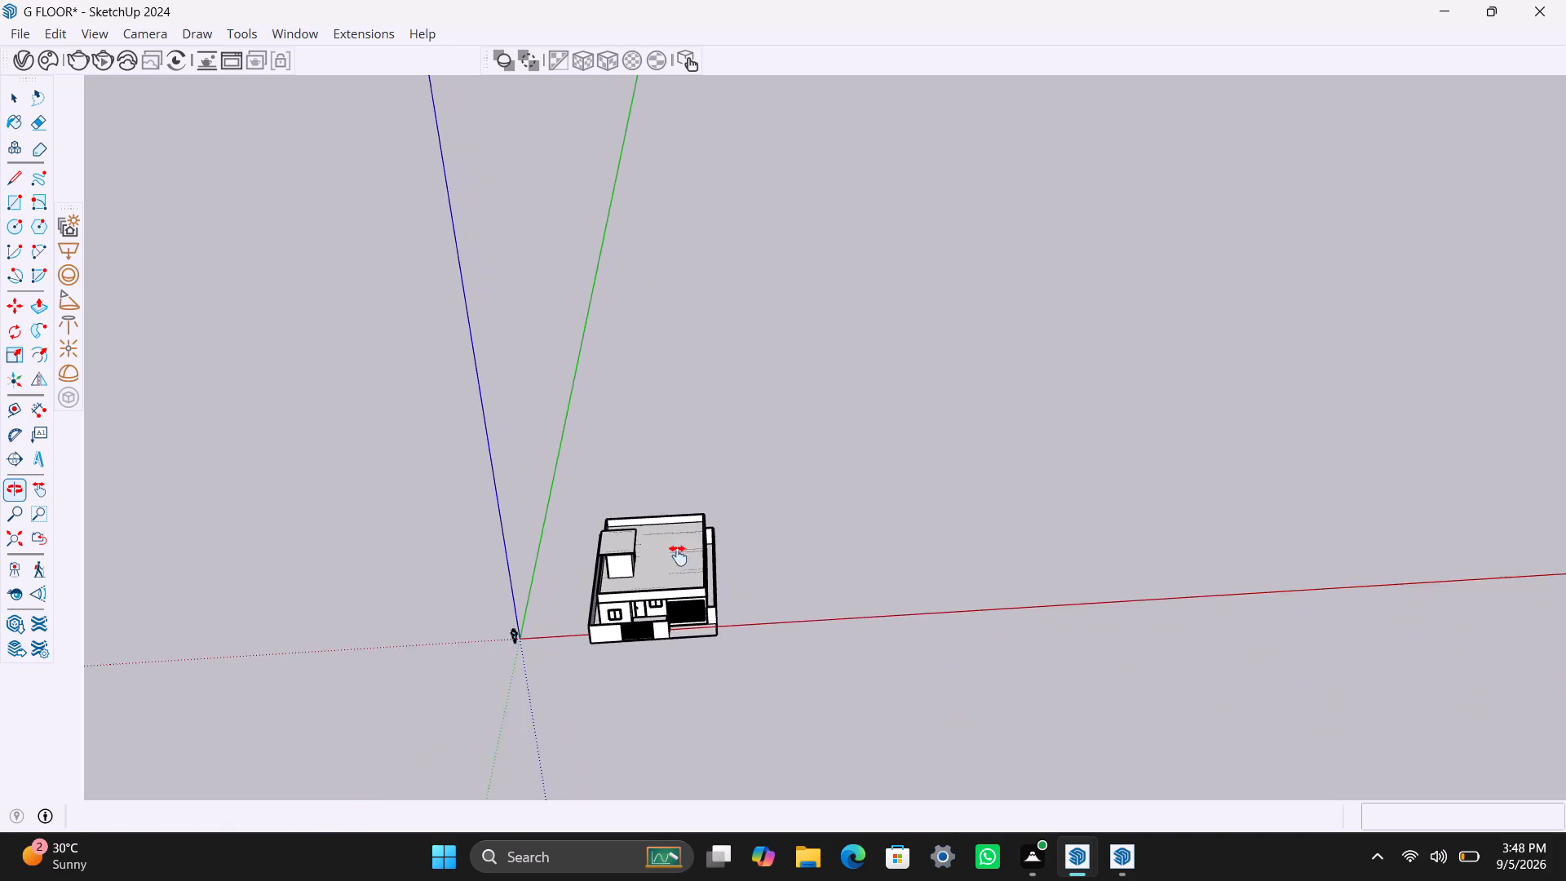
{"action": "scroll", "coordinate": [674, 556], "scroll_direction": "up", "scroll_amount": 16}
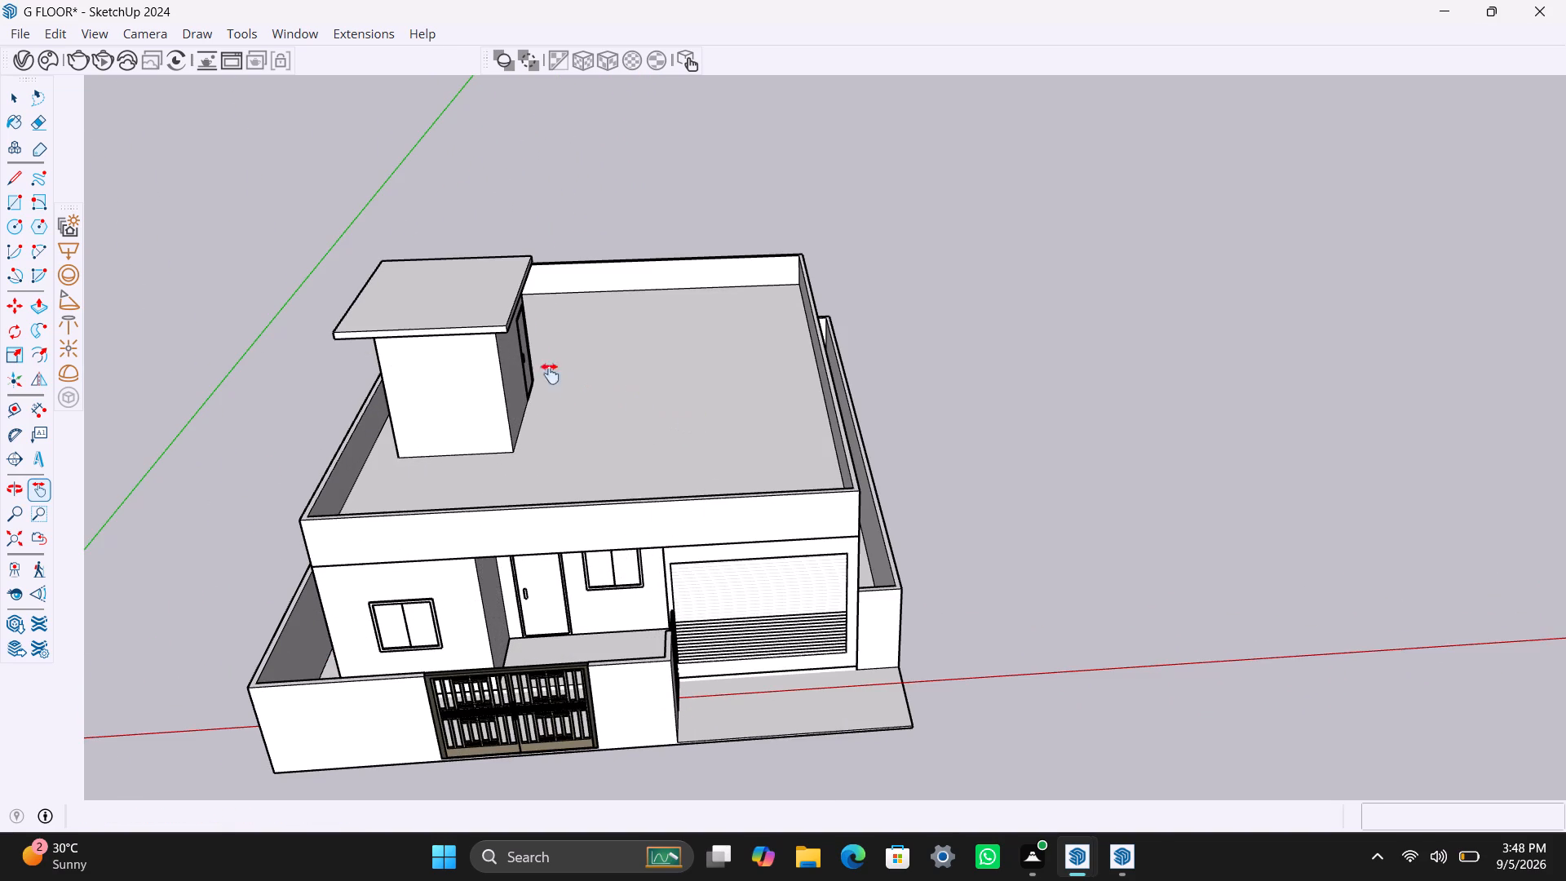
Set the camera to the standard top view of the house.
{"action": "left_click", "coordinate": [130, 36]}
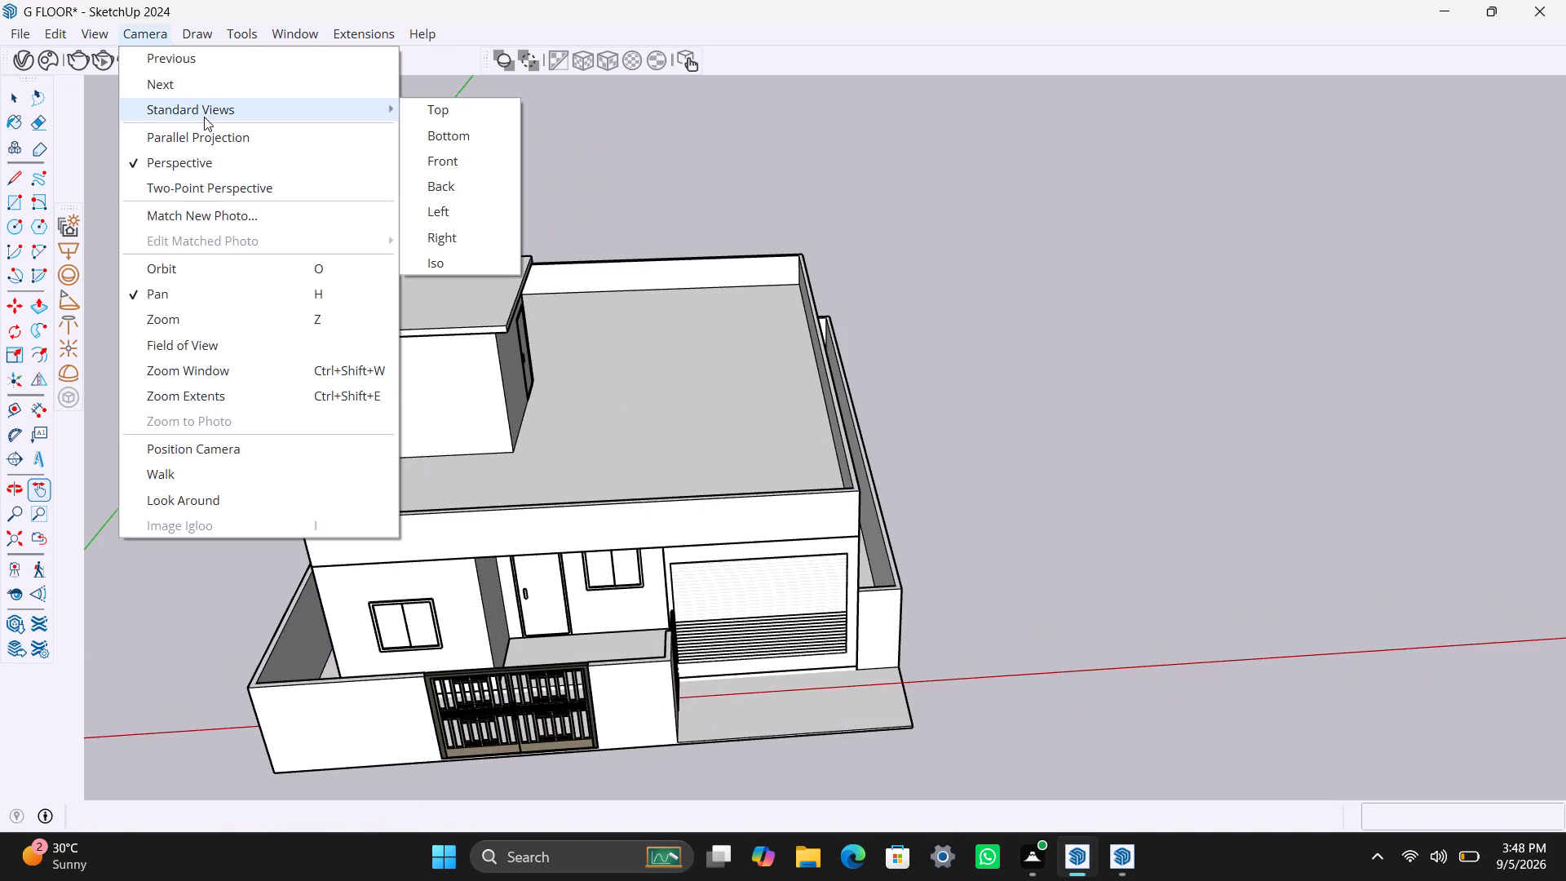
{"action": "left_click", "coordinate": [204, 103]}
{"action": "left_click", "coordinate": [453, 117]}
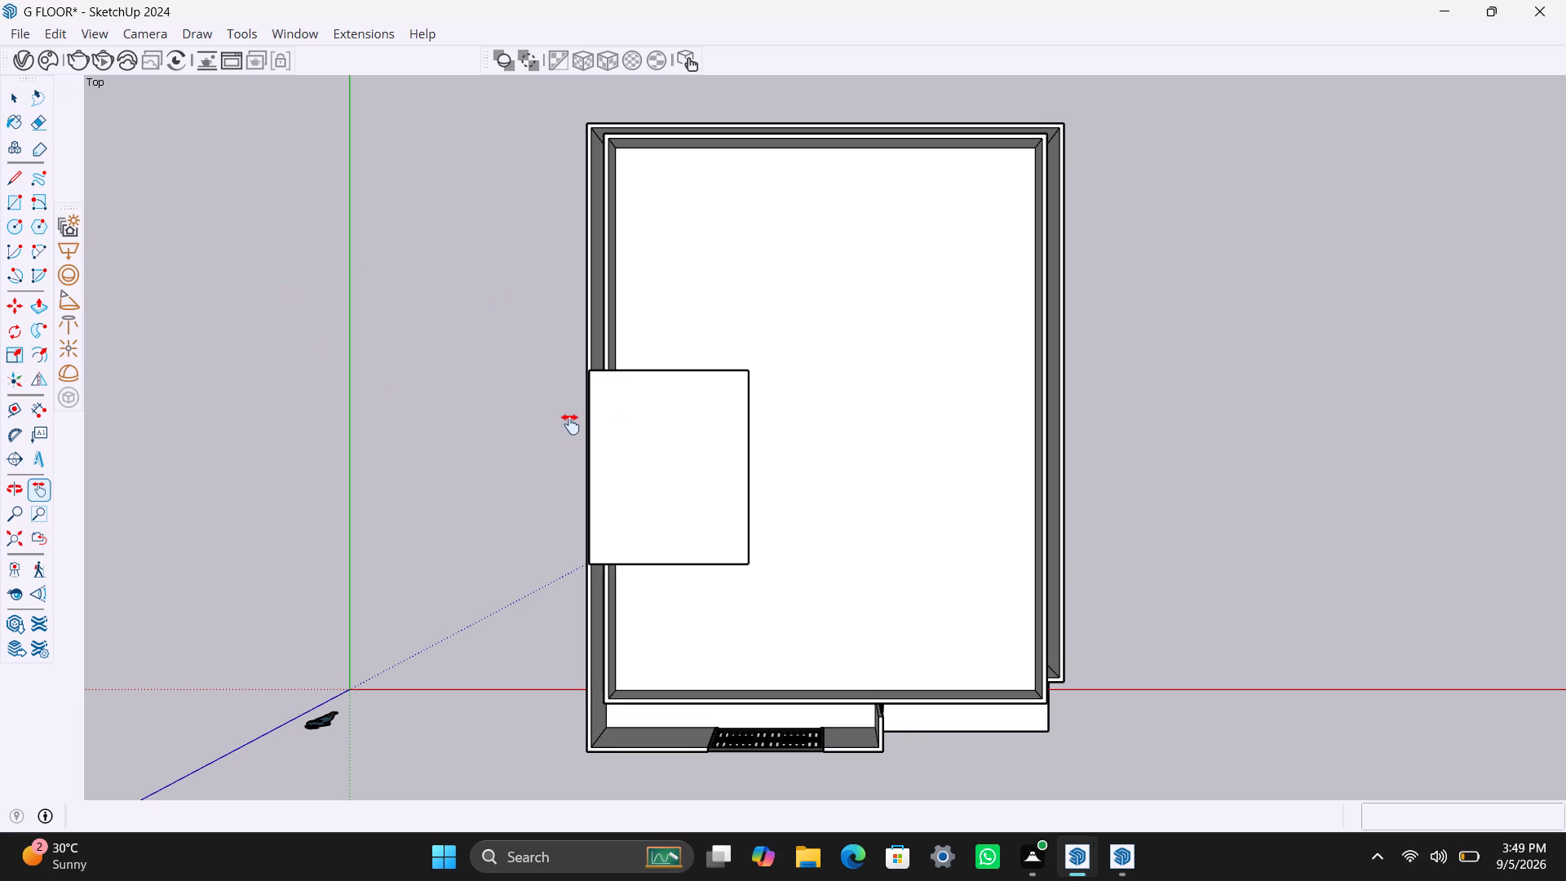
Hide the drawing axes.
{"action": "left_click", "coordinate": [92, 29]}
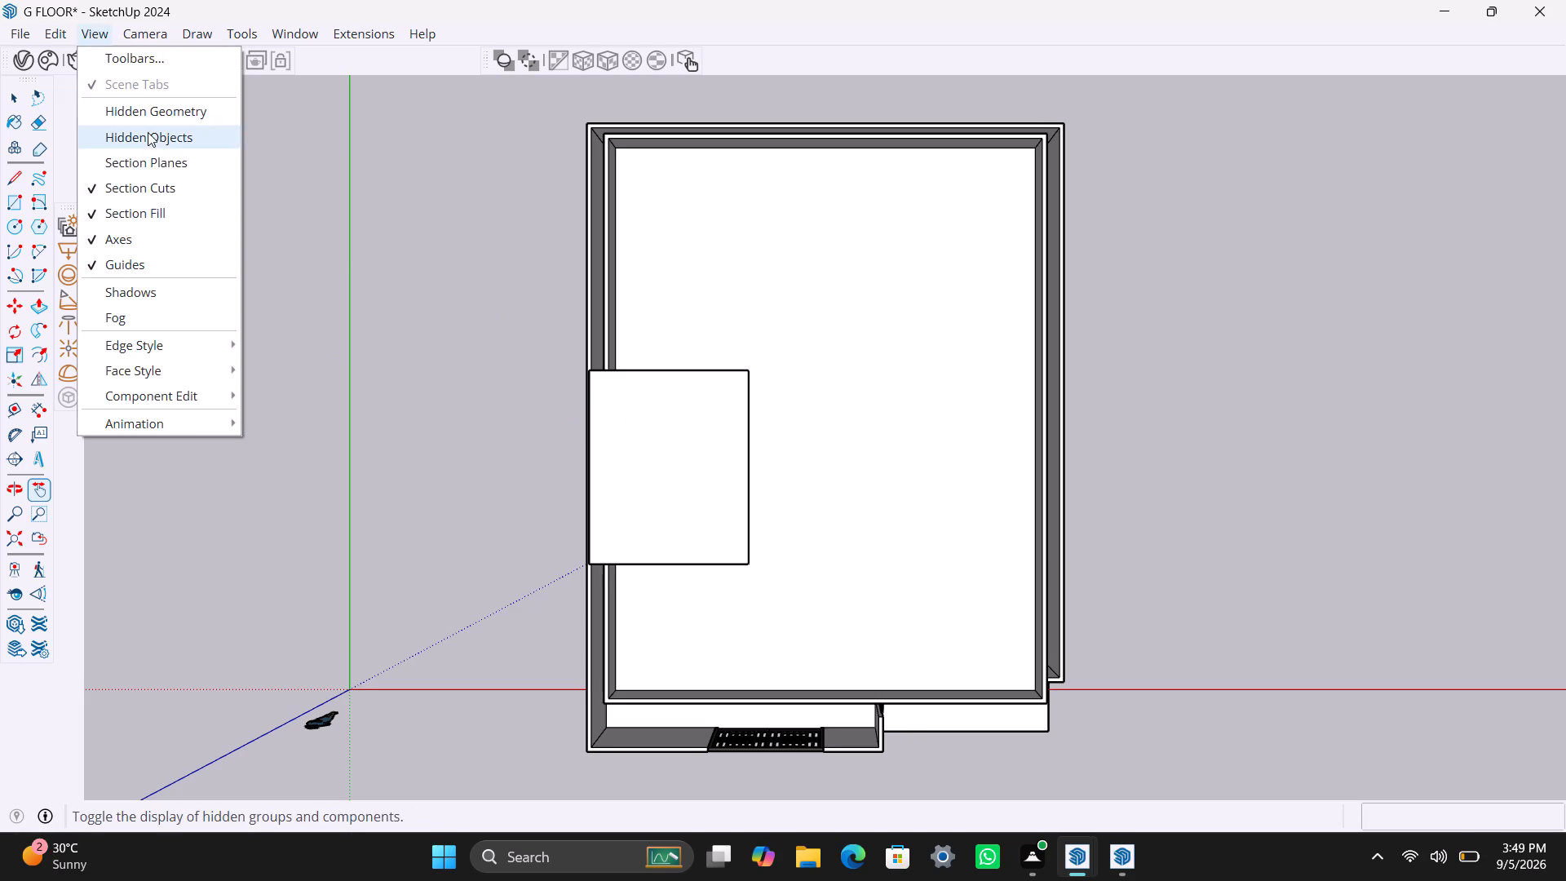
{"action": "left_click", "coordinate": [151, 244]}
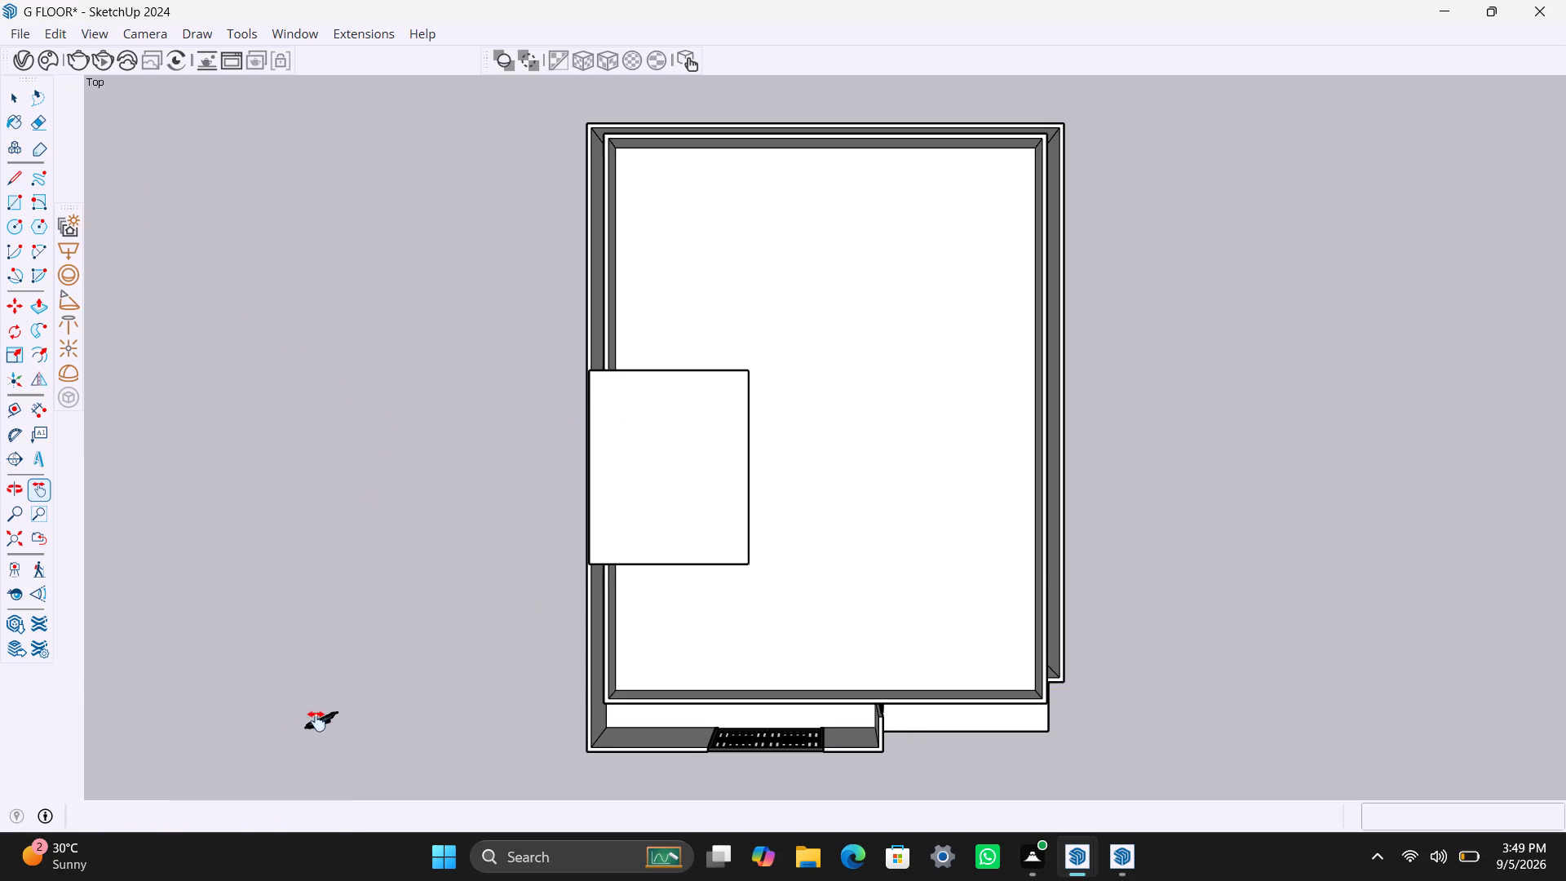
Delete the human scale figure standing beside the house.
{"action": "left_click", "coordinate": [325, 734]}
{"action": "key", "text": "space"}
{"action": "left_click", "coordinate": [321, 718]}
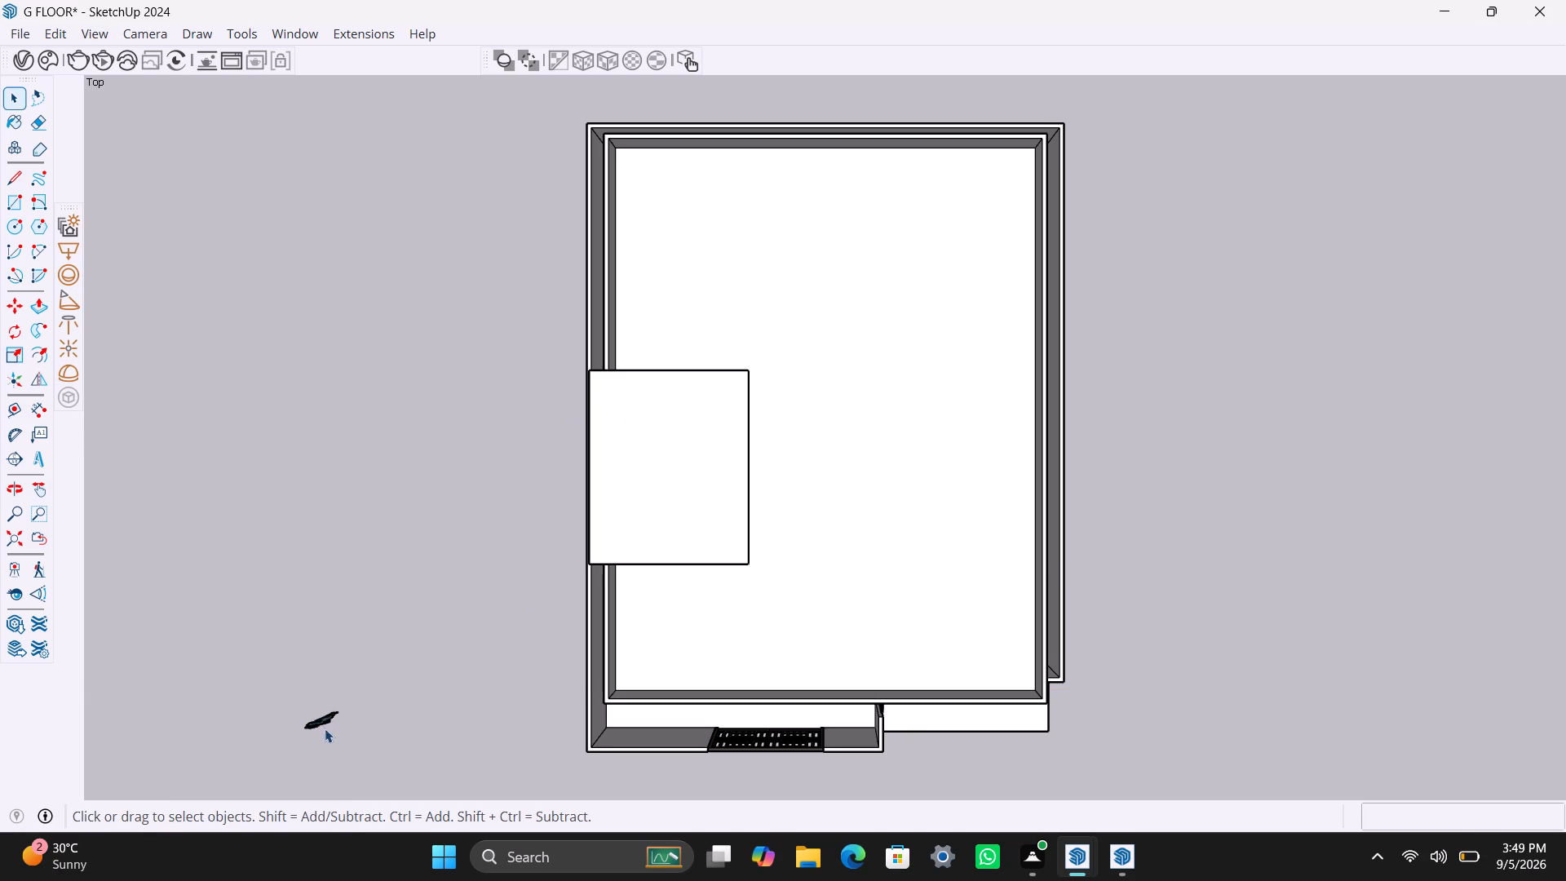
{"action": "left_click", "coordinate": [317, 719]}
{"action": "key", "text": "Delete"}
Close the blank SketchUp window and the terrain and gates collection file, leaving only the G FLOOR model open.
{"action": "left_click", "coordinate": [1130, 860]}
{"action": "left_click", "coordinate": [967, 314]}
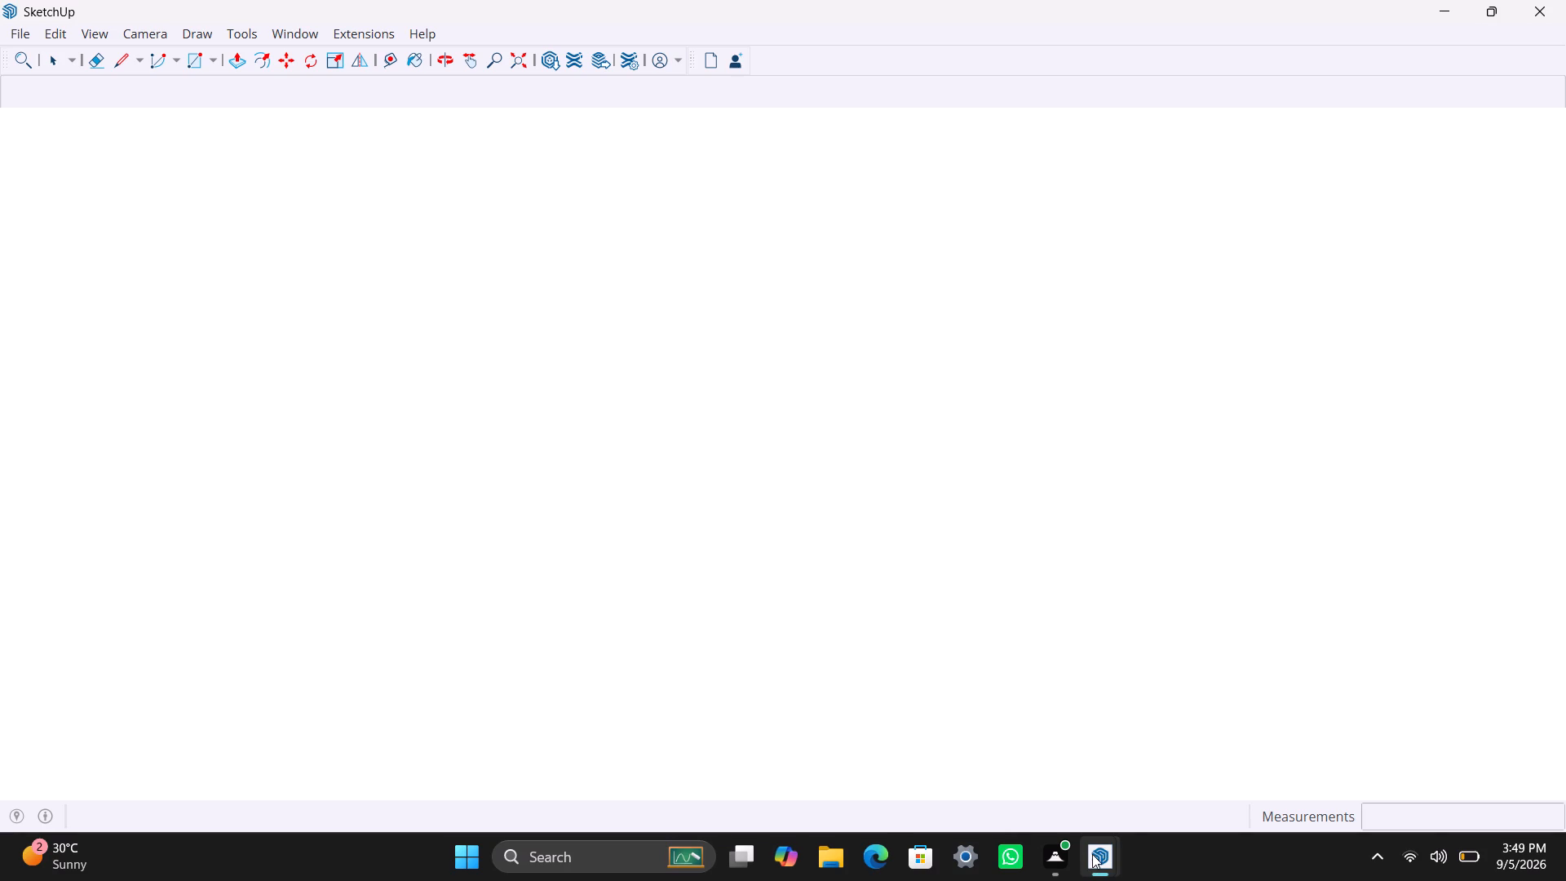
{"action": "left_click", "coordinate": [1092, 854]}
{"action": "left_click", "coordinate": [1417, 690]}
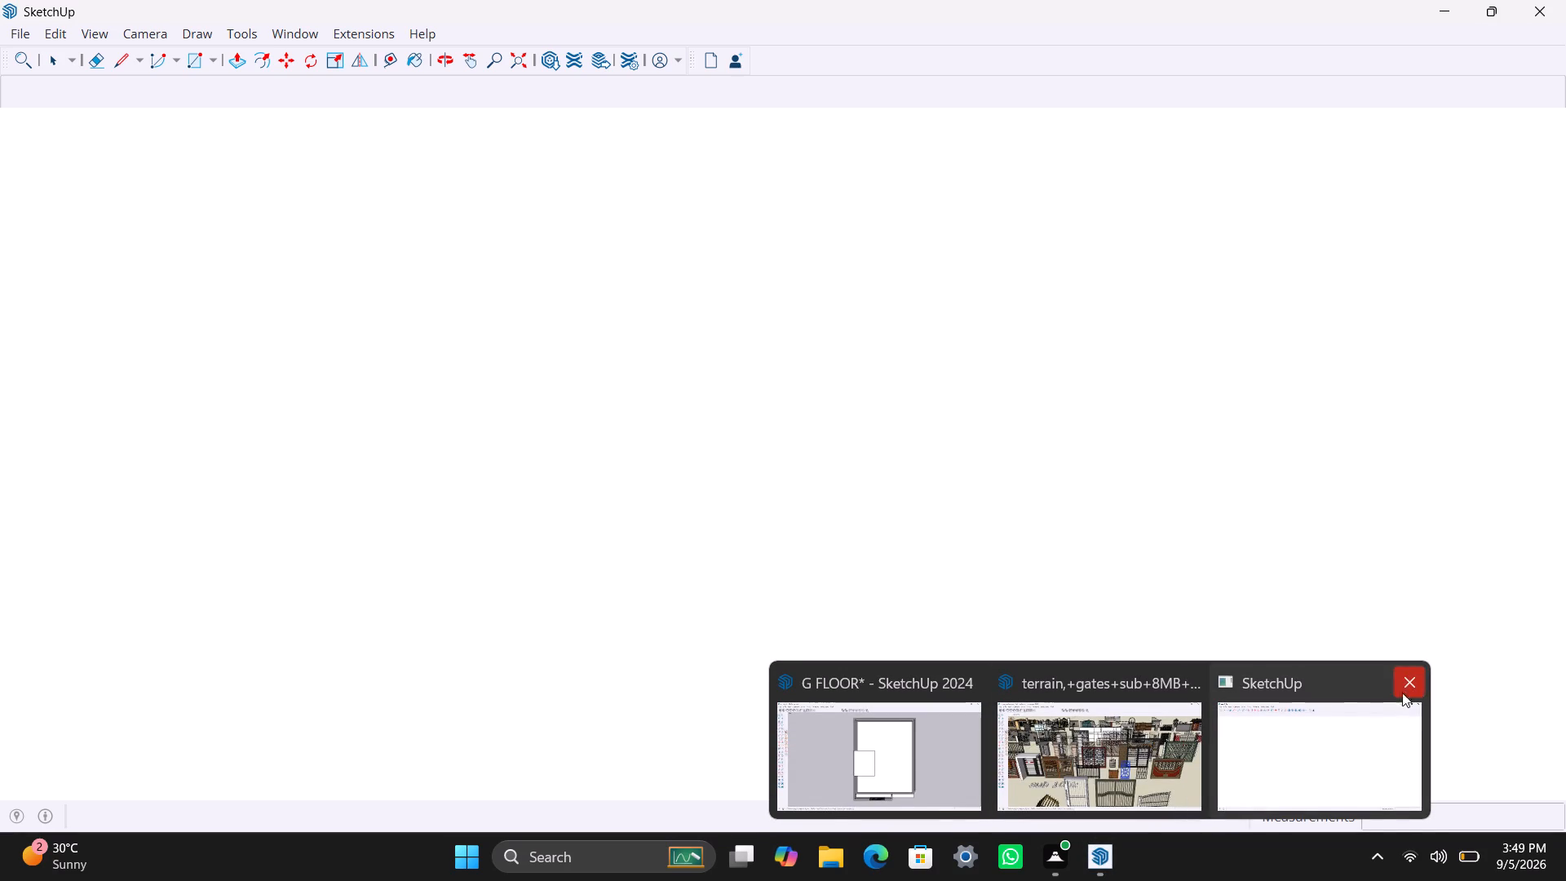
{"action": "left_click", "coordinate": [1405, 671]}
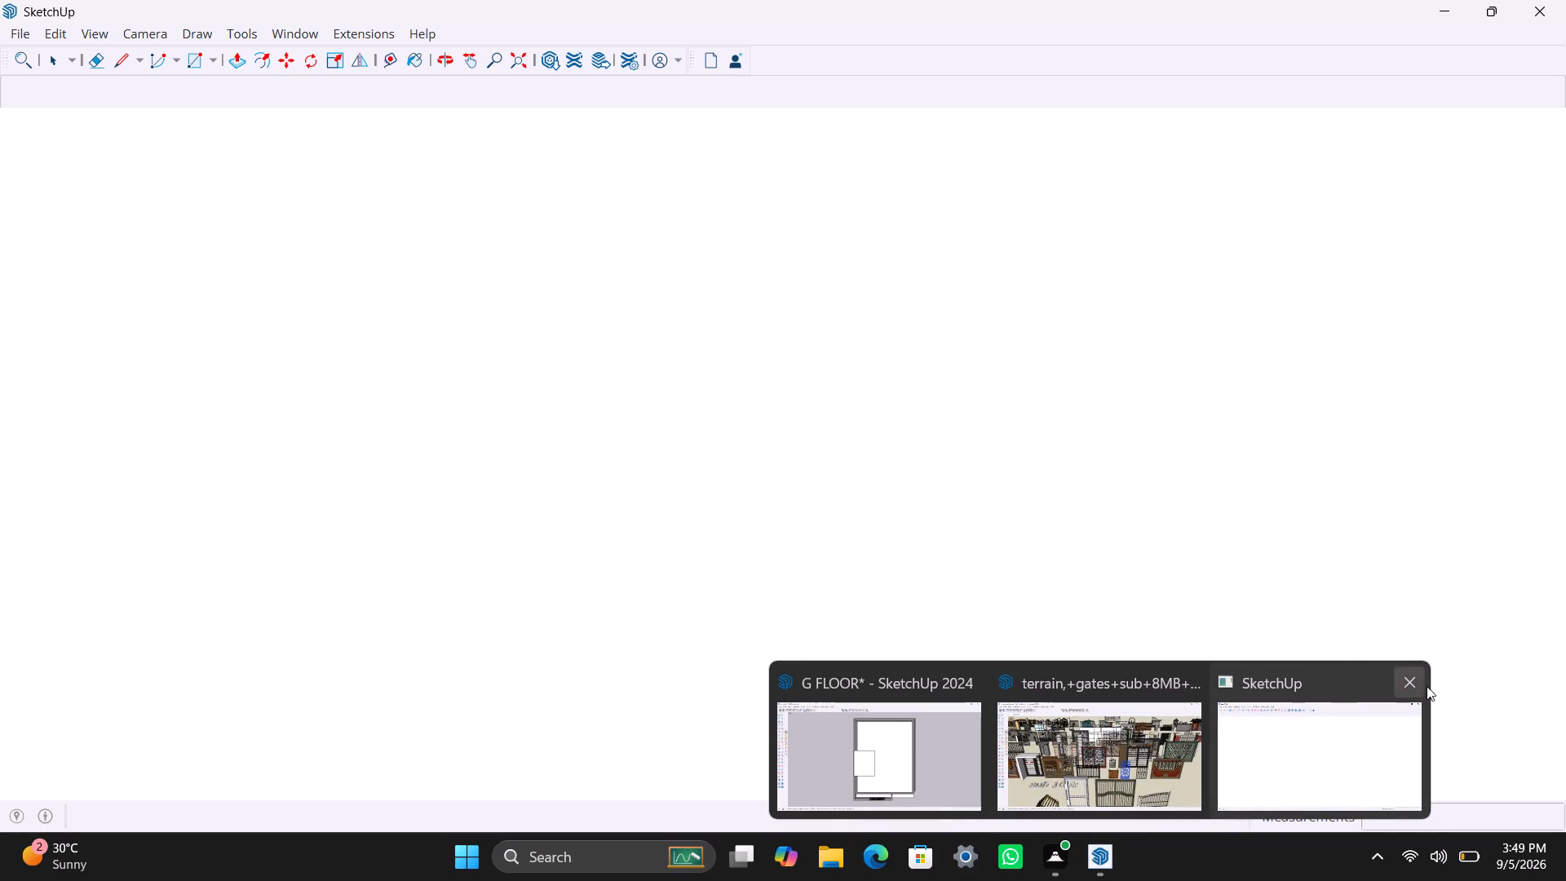
{"action": "left_click", "coordinate": [1422, 689]}
{"action": "left_click", "coordinate": [934, 746]}
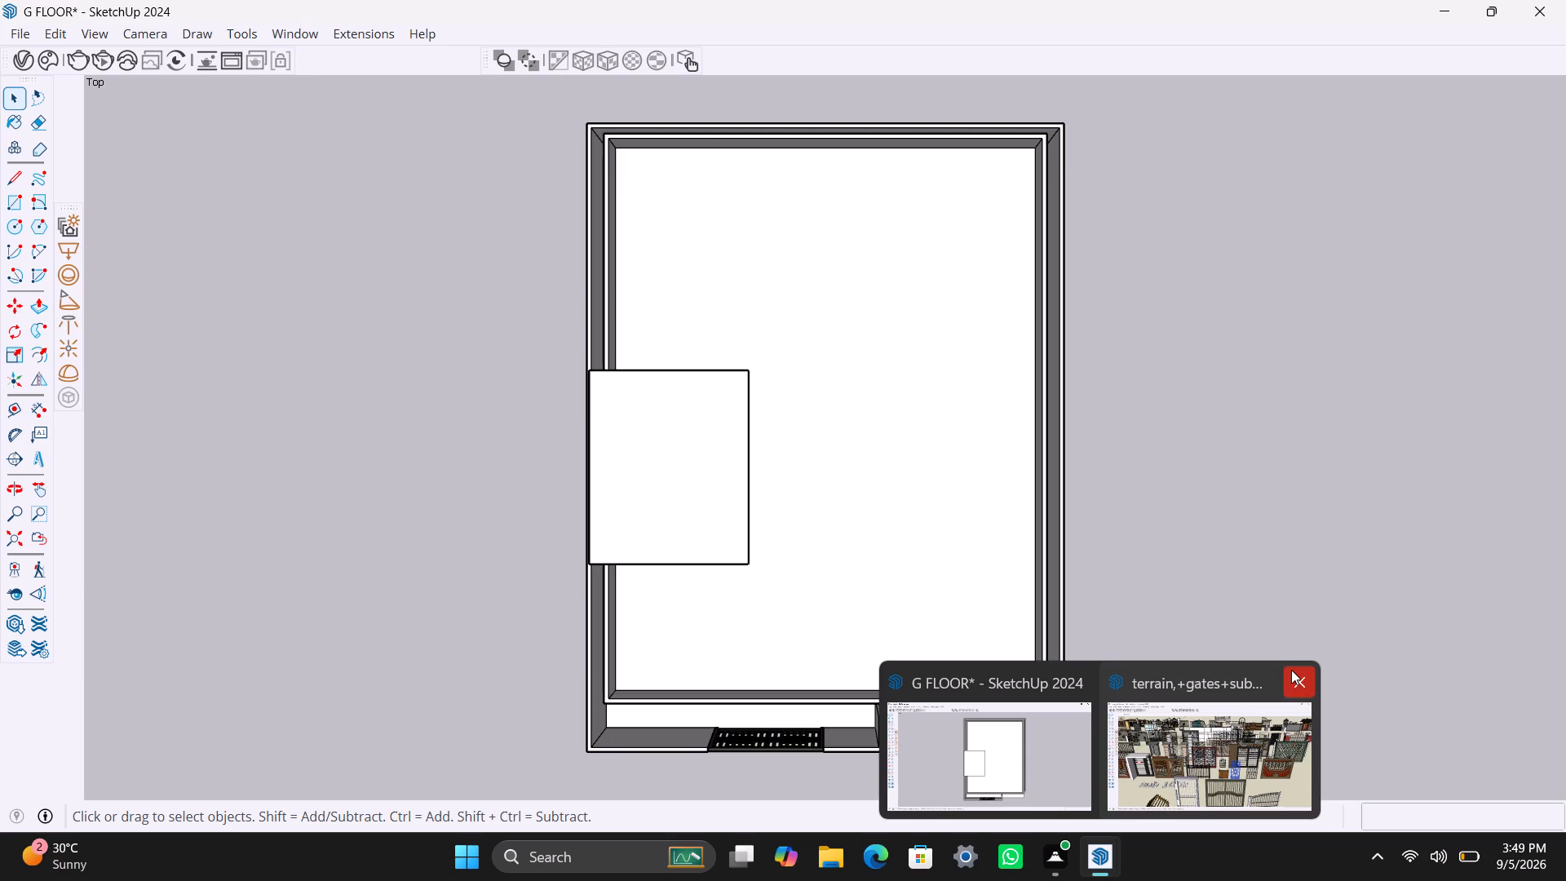
{"action": "left_click", "coordinate": [1294, 673]}
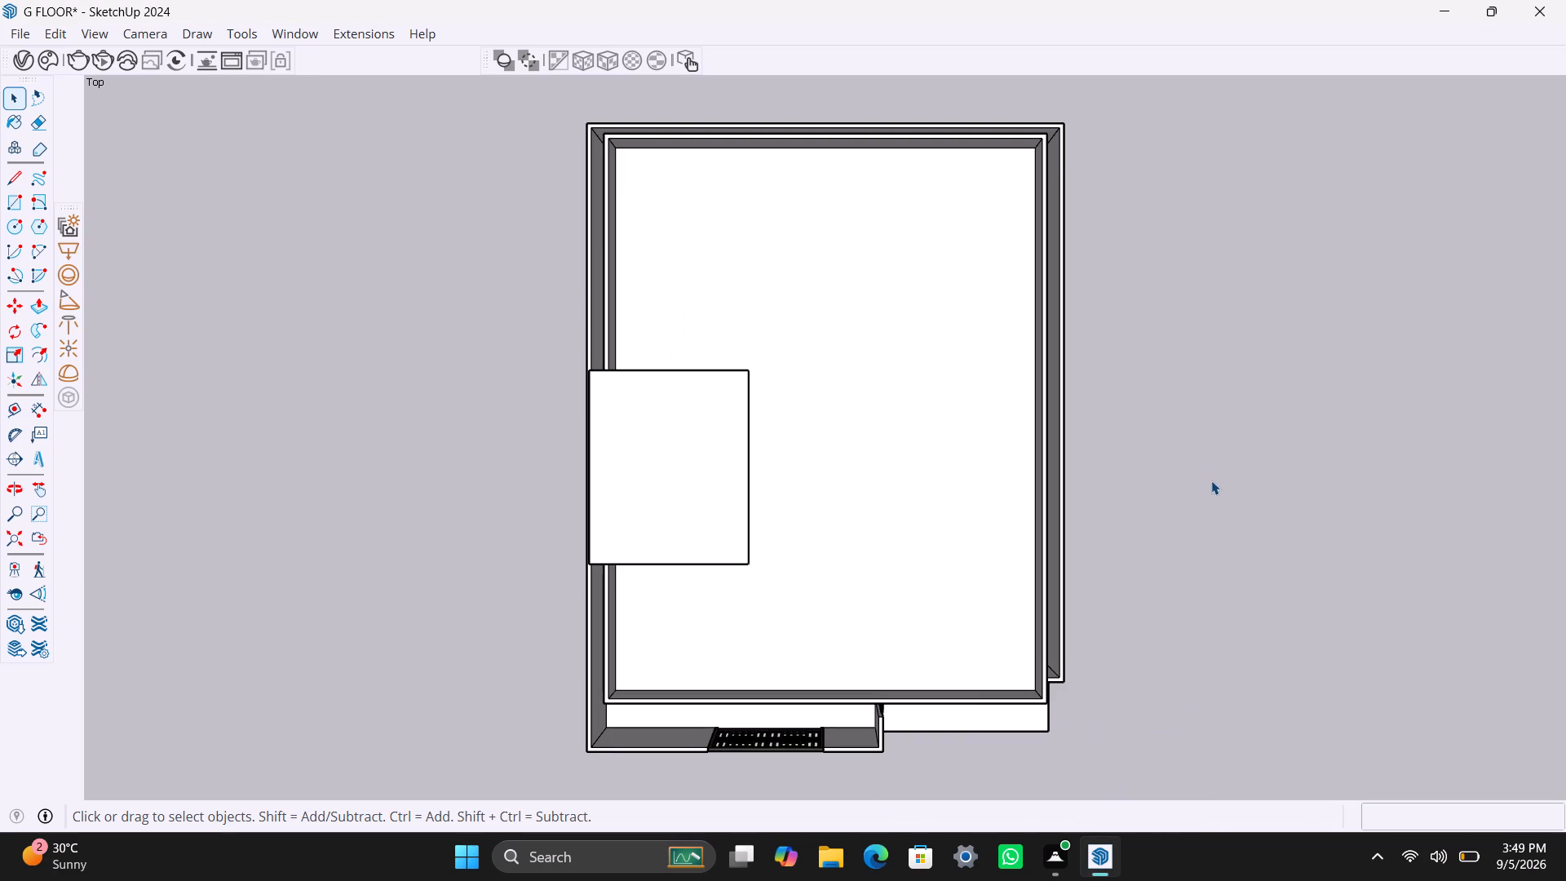
Open the Windows search.
{"action": "left_click", "coordinate": [610, 850]}
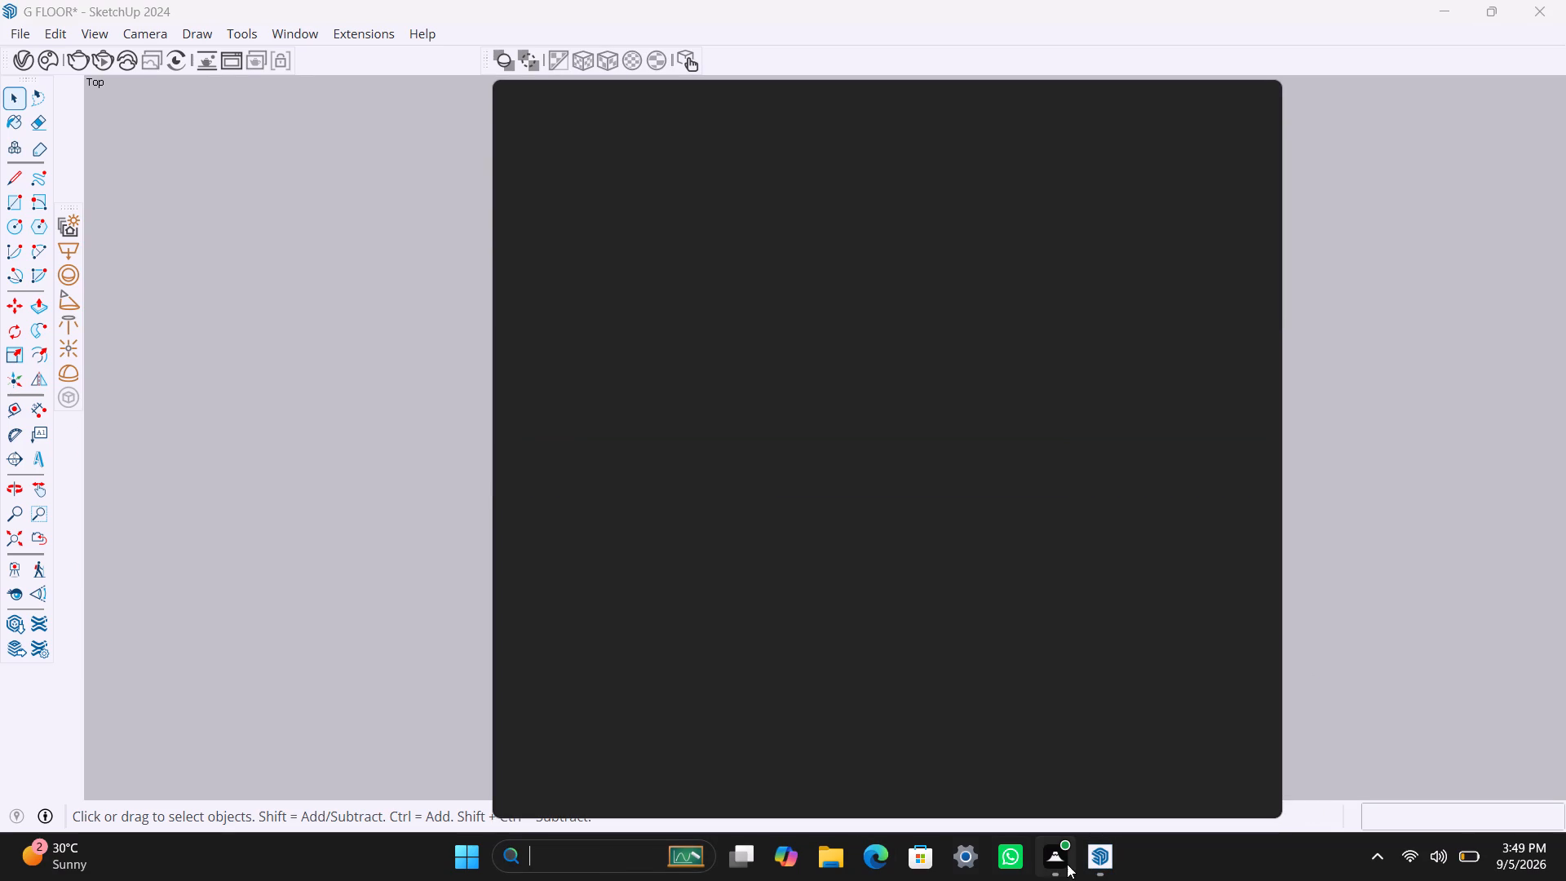
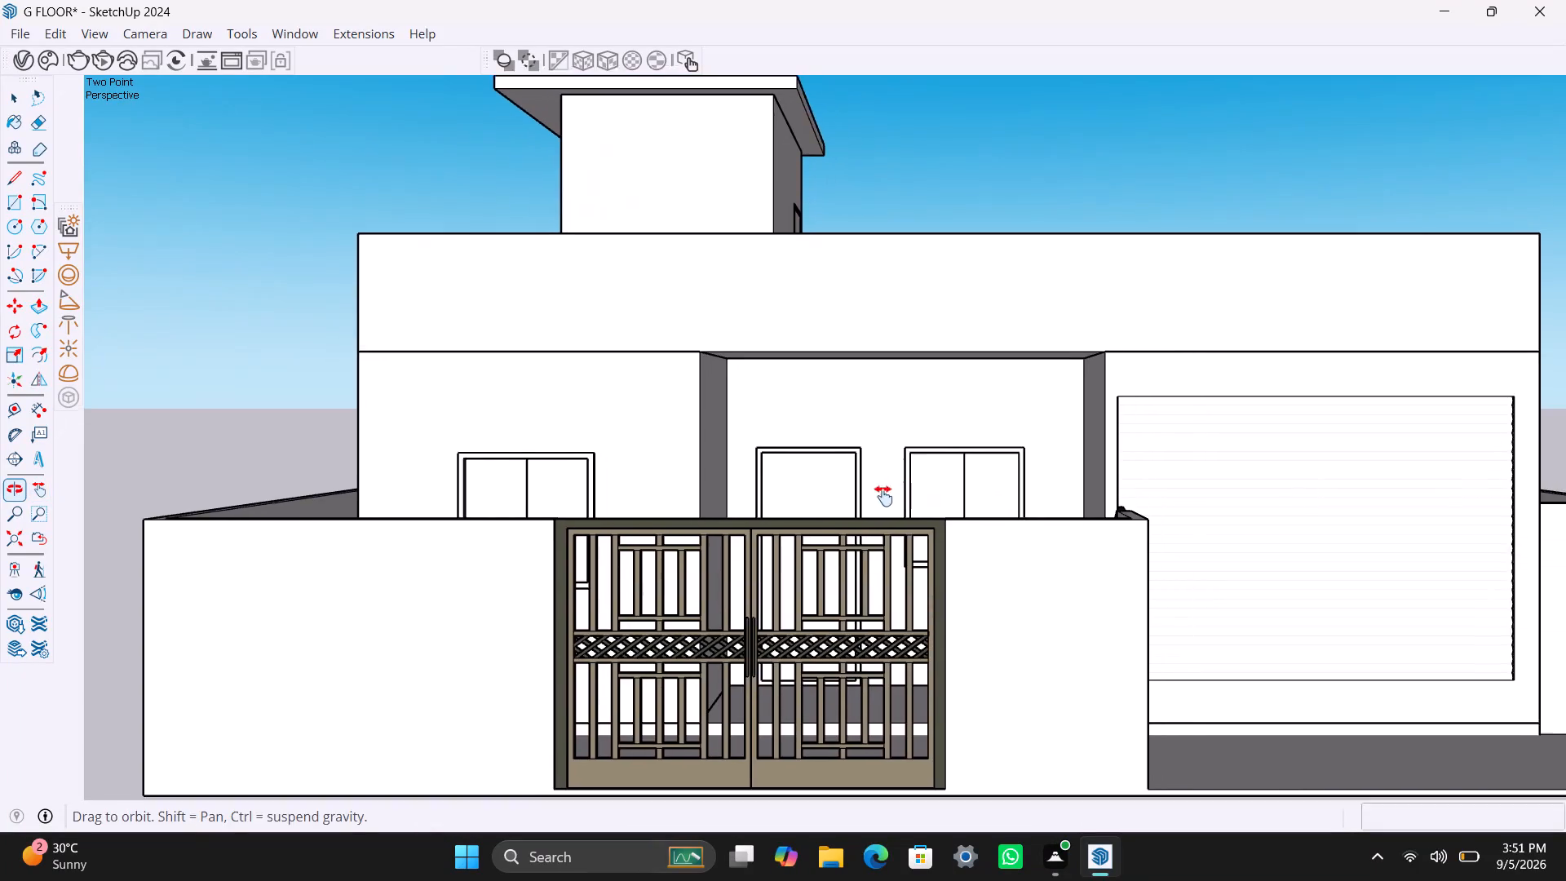
Examine the house exterior, roof and compound wall gates from several angles.
{"action": "scroll", "coordinate": [887, 485], "scroll_direction": "down", "scroll_amount": 6}
{"action": "middle_click_drag", "start_coordinate": [941, 414], "coordinate": [891, 573]}
{"action": "scroll", "coordinate": [936, 459], "scroll_direction": "down", "scroll_amount": 1}
{"action": "scroll", "coordinate": [1030, 471], "scroll_direction": "up", "scroll_amount": 2}
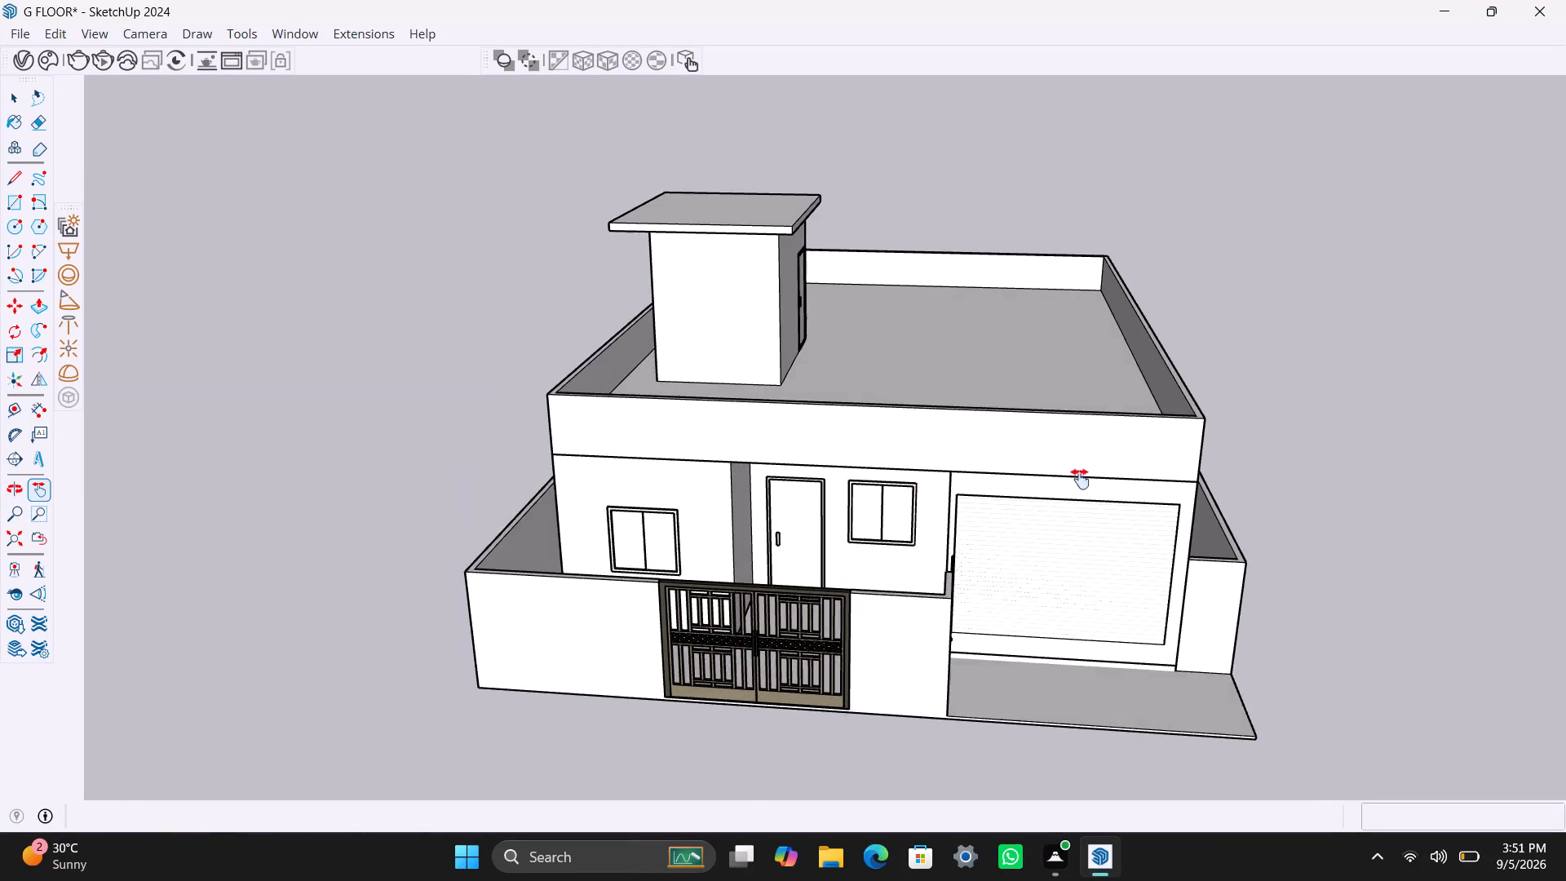
{"action": "scroll", "coordinate": [1080, 479], "scroll_direction": "up", "scroll_amount": 1}
{"action": "middle_click_drag", "start_coordinate": [1191, 563], "coordinate": [985, 547]}
{"action": "scroll", "coordinate": [953, 622], "scroll_direction": "down", "scroll_amount": 3}
{"action": "middle_click_drag", "start_coordinate": [952, 649], "coordinate": [863, 557]}
{"action": "scroll", "coordinate": [796, 545], "scroll_direction": "up", "scroll_amount": 2}
{"action": "scroll", "coordinate": [868, 571], "scroll_direction": "down", "scroll_amount": 4}
{"action": "middle_click_drag", "start_coordinate": [851, 635], "coordinate": [828, 684]}
{"action": "scroll", "coordinate": [845, 608], "scroll_direction": "up", "scroll_amount": 2}
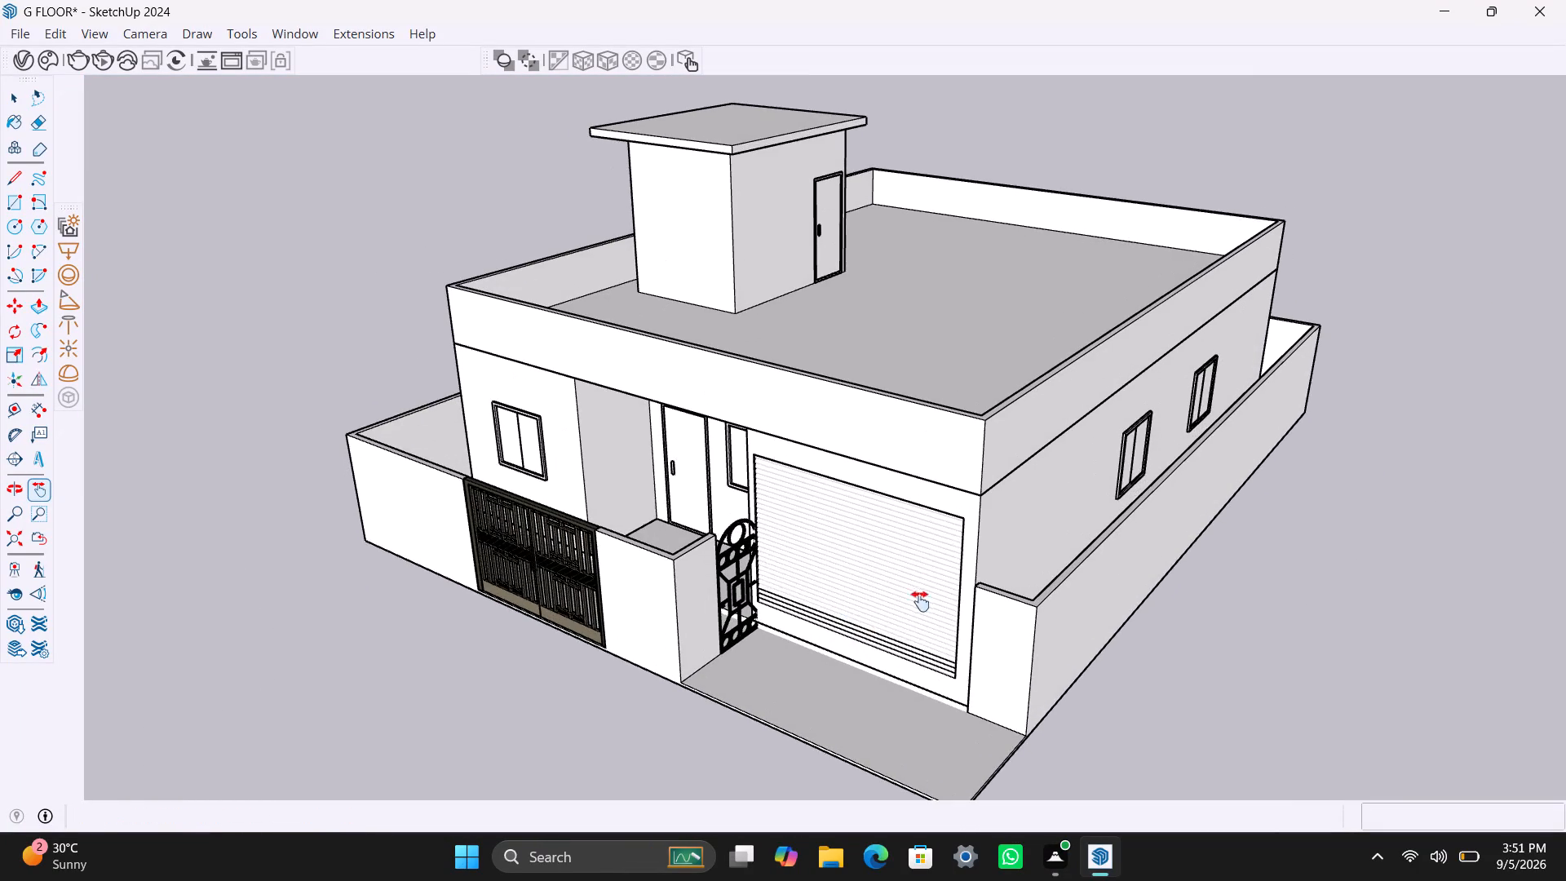
{"action": "middle_click_drag", "start_coordinate": [928, 556], "coordinate": [928, 510]}
{"action": "scroll", "coordinate": [918, 564], "scroll_direction": "up", "scroll_amount": 7}
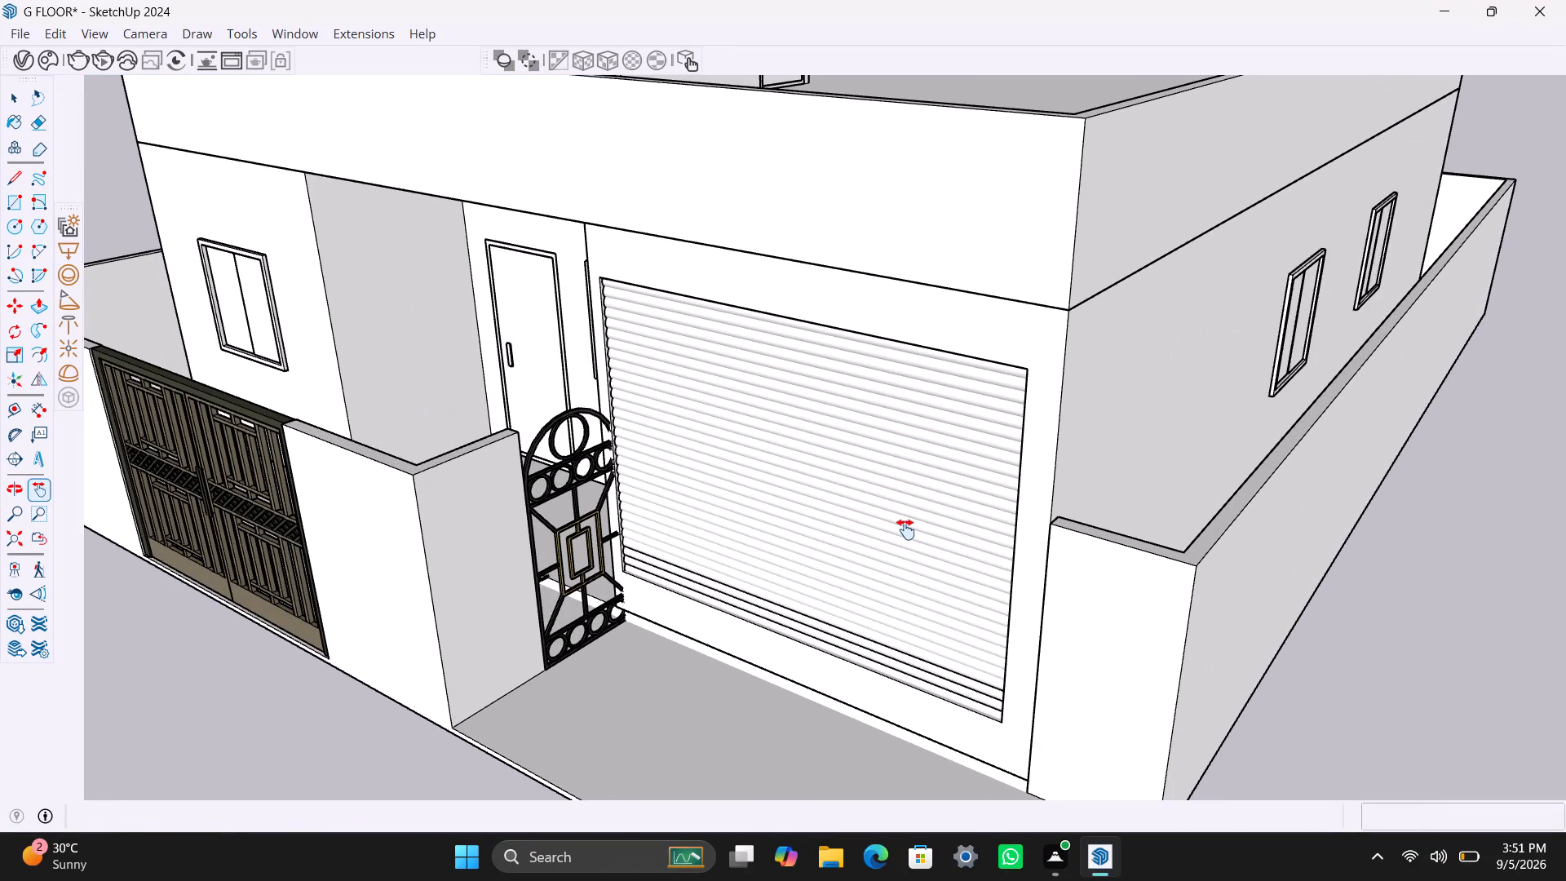
{"action": "scroll", "coordinate": [898, 530], "scroll_direction": "up", "scroll_amount": 11}
{"action": "scroll", "coordinate": [892, 520], "scroll_direction": "down", "scroll_amount": 13}
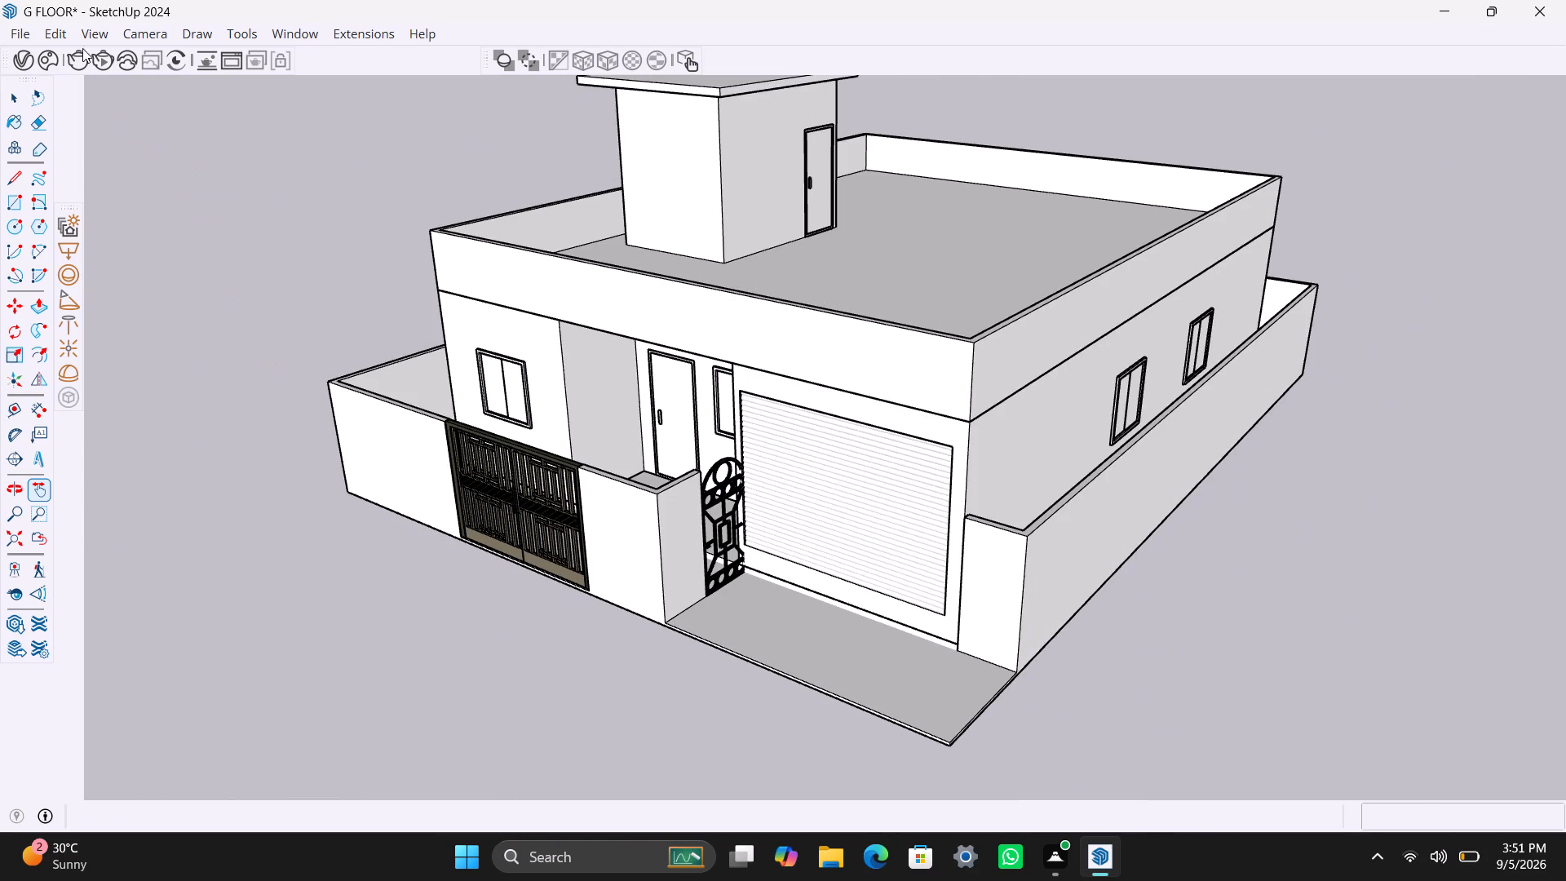
Open the V-Ray Asset Editor, look through the scene's materials, lights and textures, and close it again.
{"action": "left_click", "coordinate": [31, 64]}
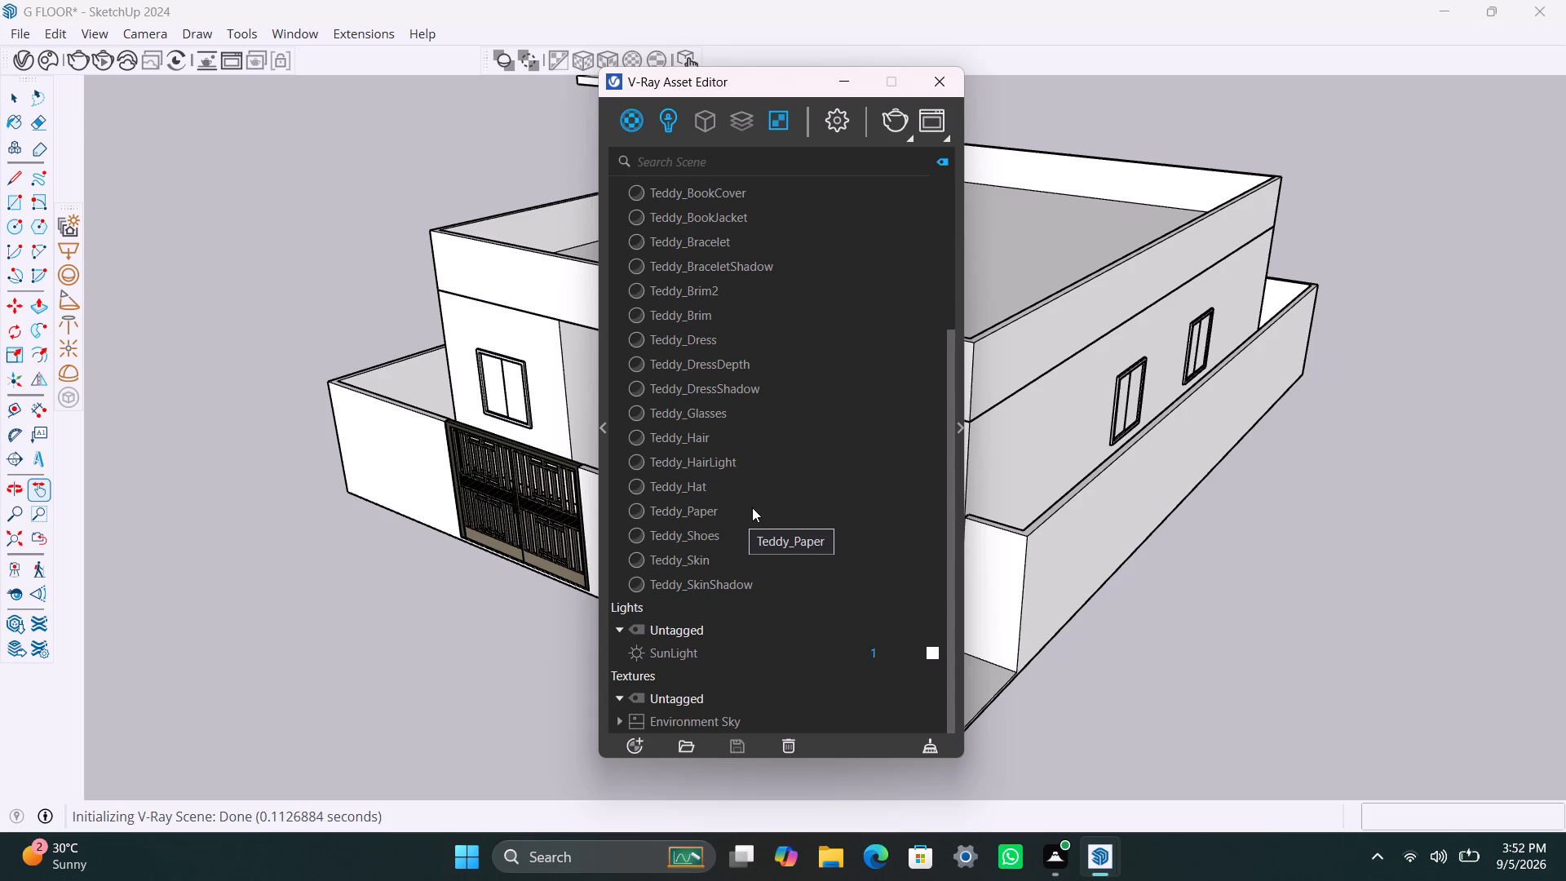
{"action": "scroll", "coordinate": [680, 585], "scroll_direction": "up", "scroll_amount": 2}
{"action": "scroll", "coordinate": [690, 574], "scroll_direction": "down", "scroll_amount": 4}
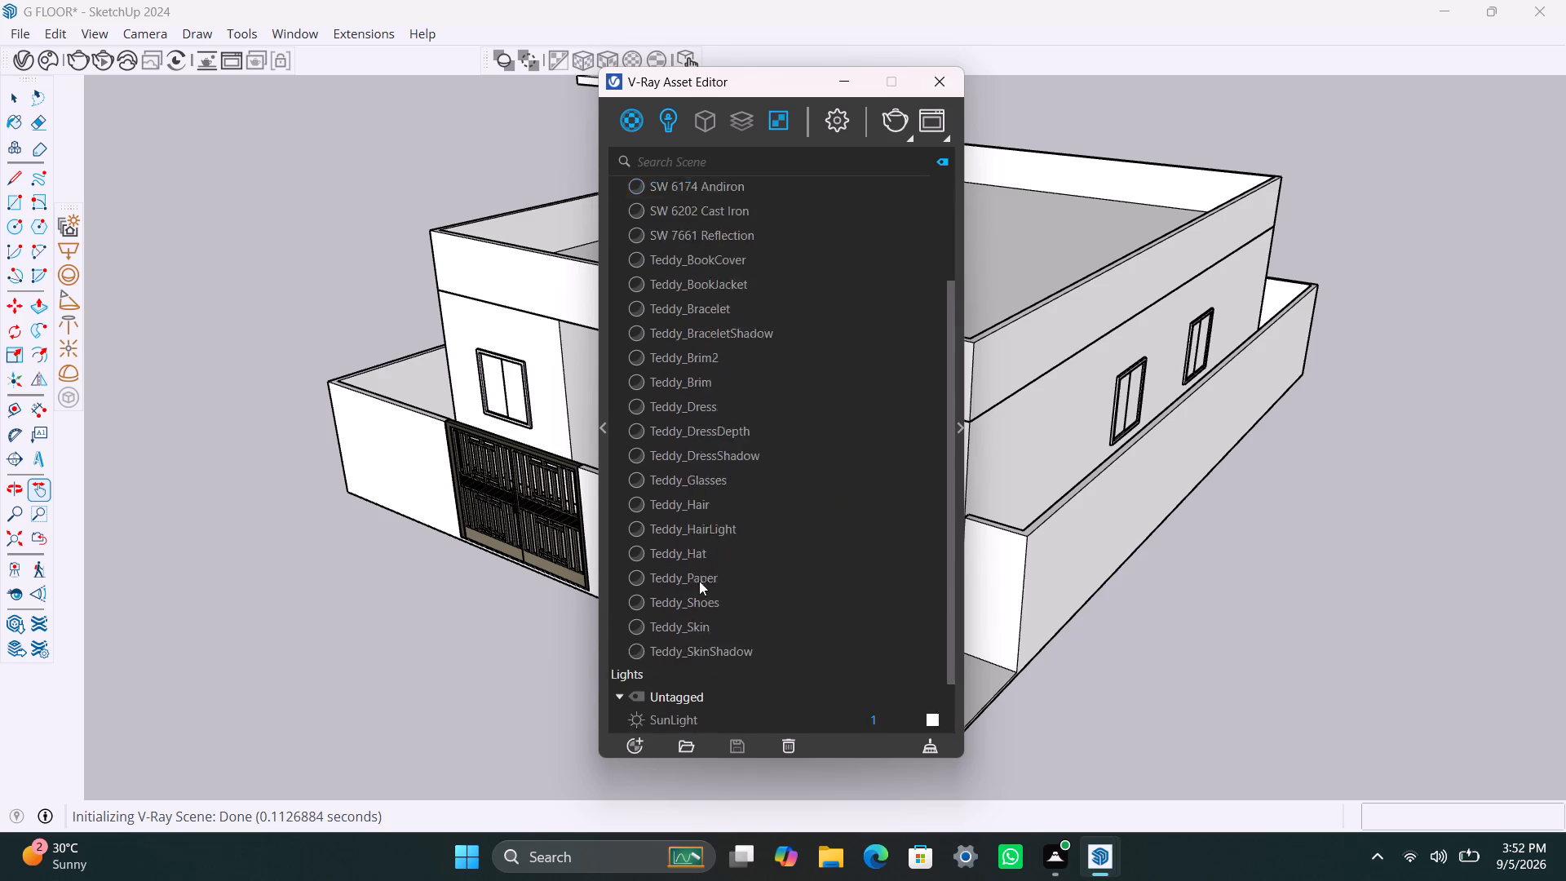
{"action": "scroll", "coordinate": [699, 581], "scroll_direction": "down", "scroll_amount": 5}
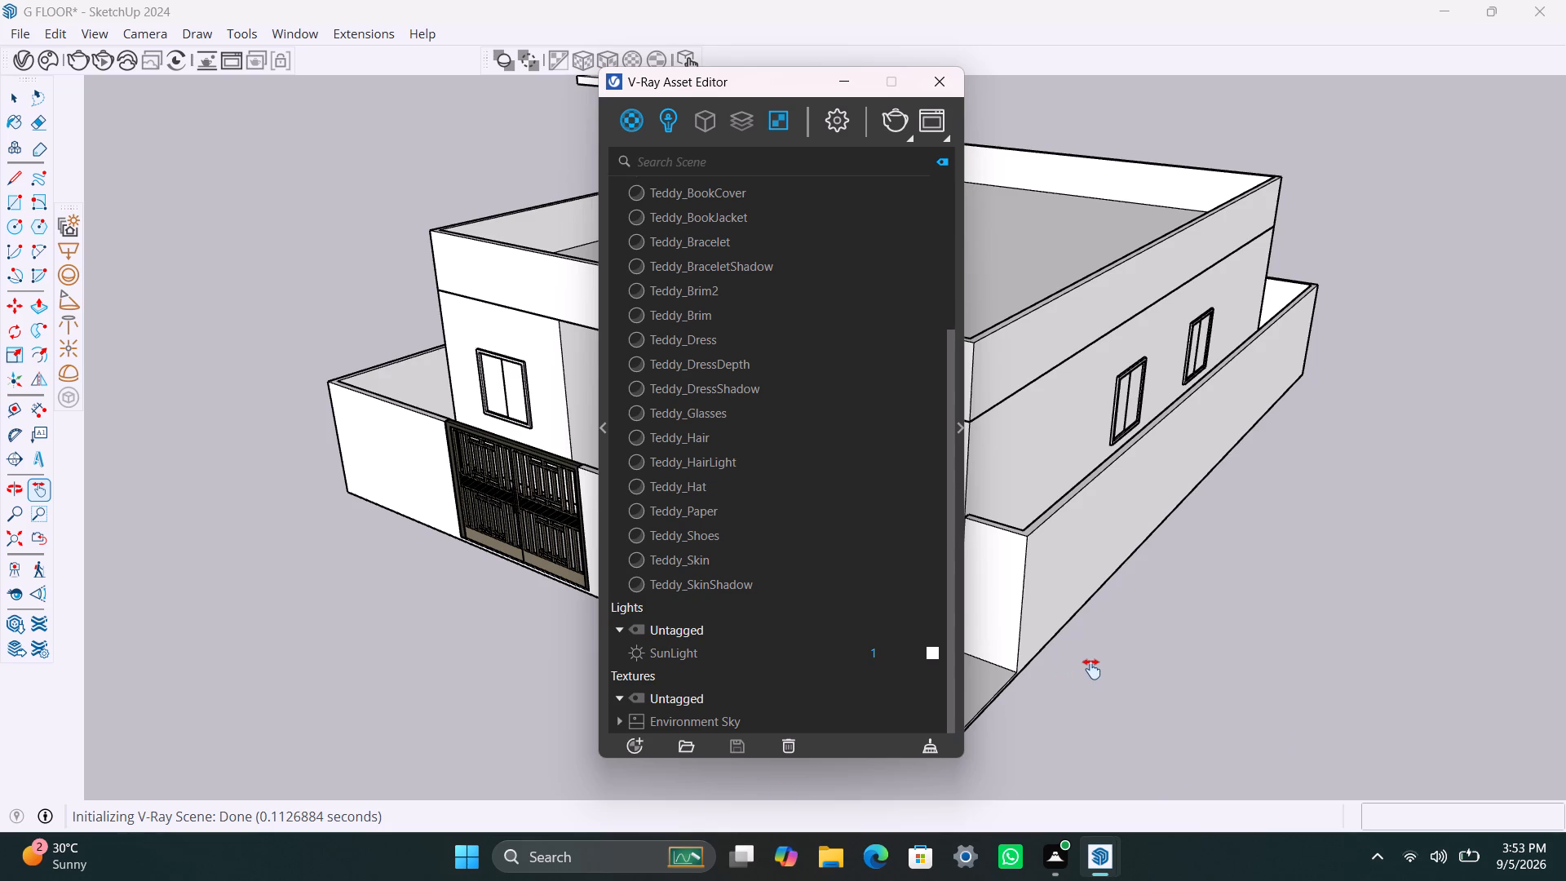
{"action": "key", "text": "Escape"}
{"action": "key", "text": "Escape"}
{"action": "key", "text": "Escape"}
{"action": "key", "text": "space"}
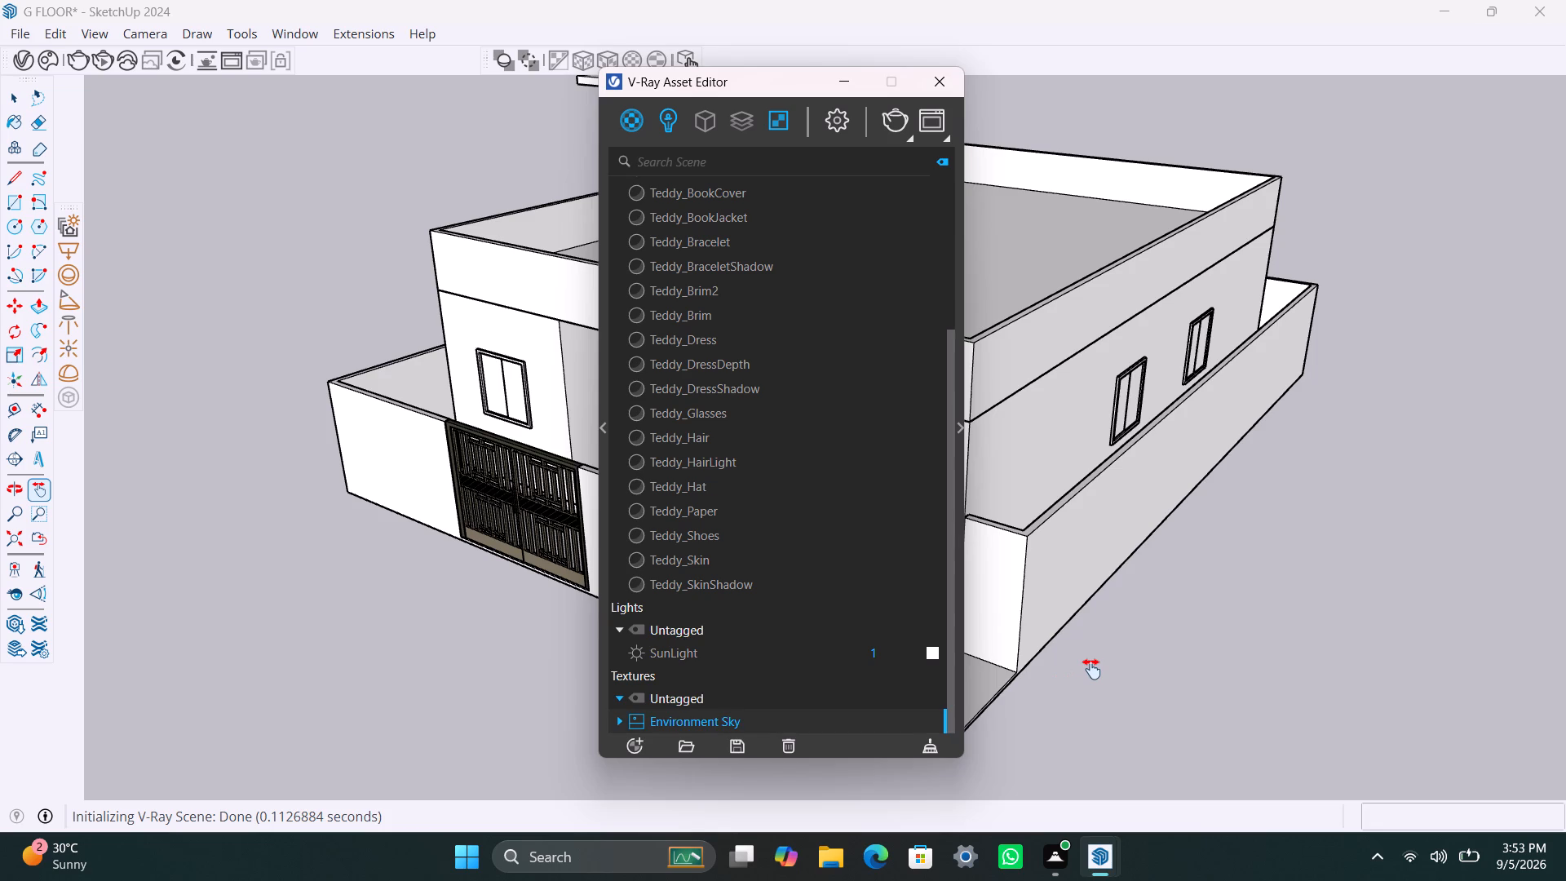
{"action": "key", "text": "space"}
{"action": "key", "text": "Escape"}
{"action": "left_click", "coordinate": [941, 84]}
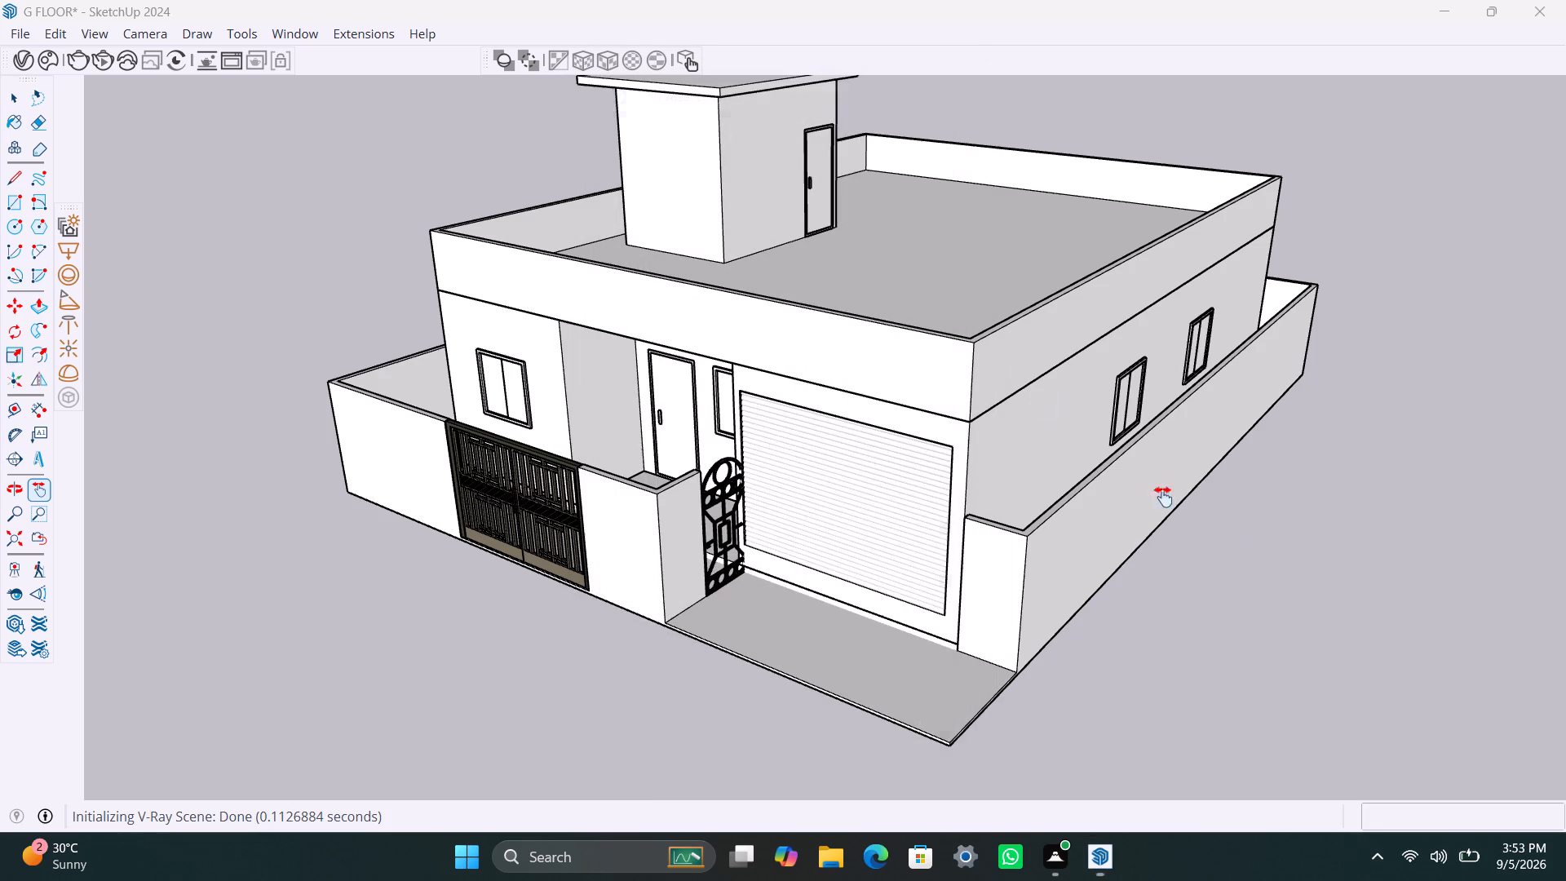
Save the G FLOOR model.
{"action": "left_click", "coordinate": [1280, 529]}
{"action": "key", "text": "space"}
{"action": "key", "text": "space"}
{"action": "double_click", "coordinate": [1277, 537]}
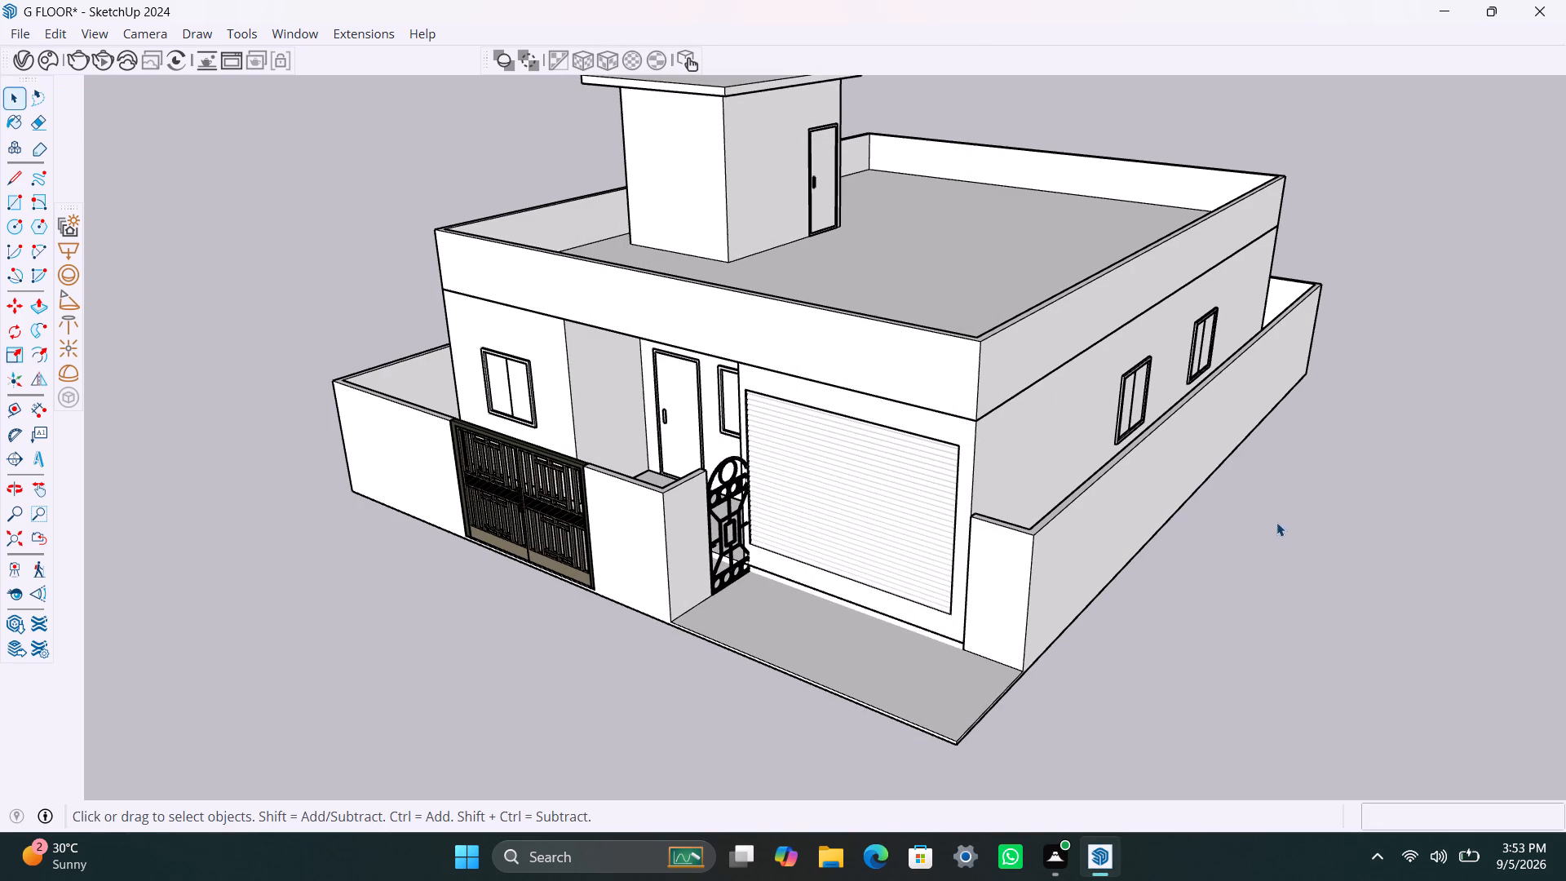
{"action": "key", "text": "ctrl+s"}
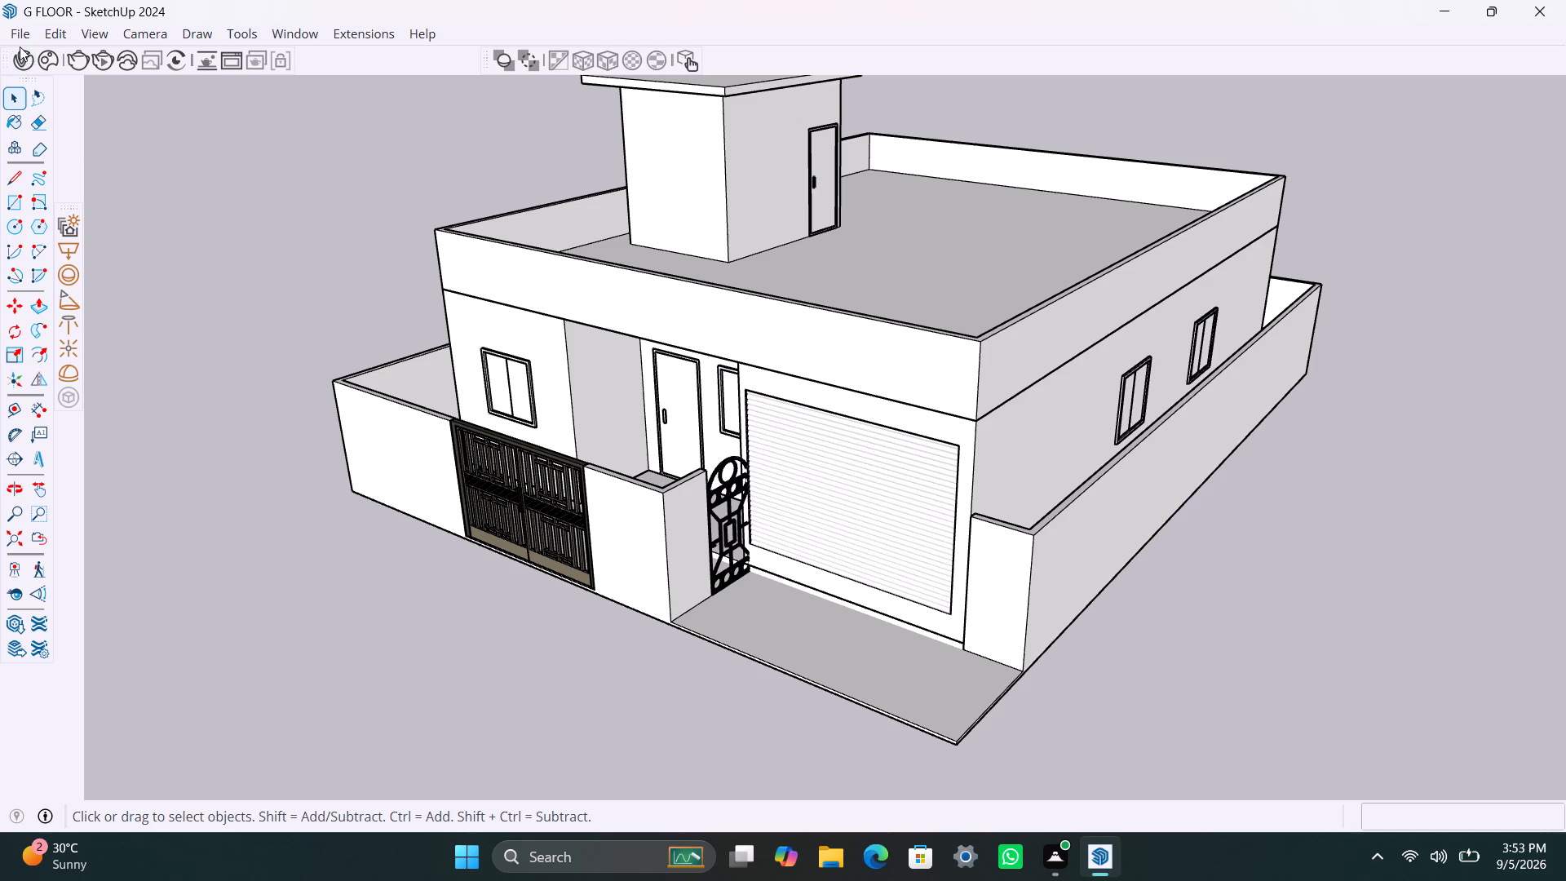
Permanently delete all the Teddy materials, from Teddy_BookCover to Teddy_SkinShadow, in the V-Ray Asset Editor.
{"action": "left_click", "coordinate": [29, 64]}
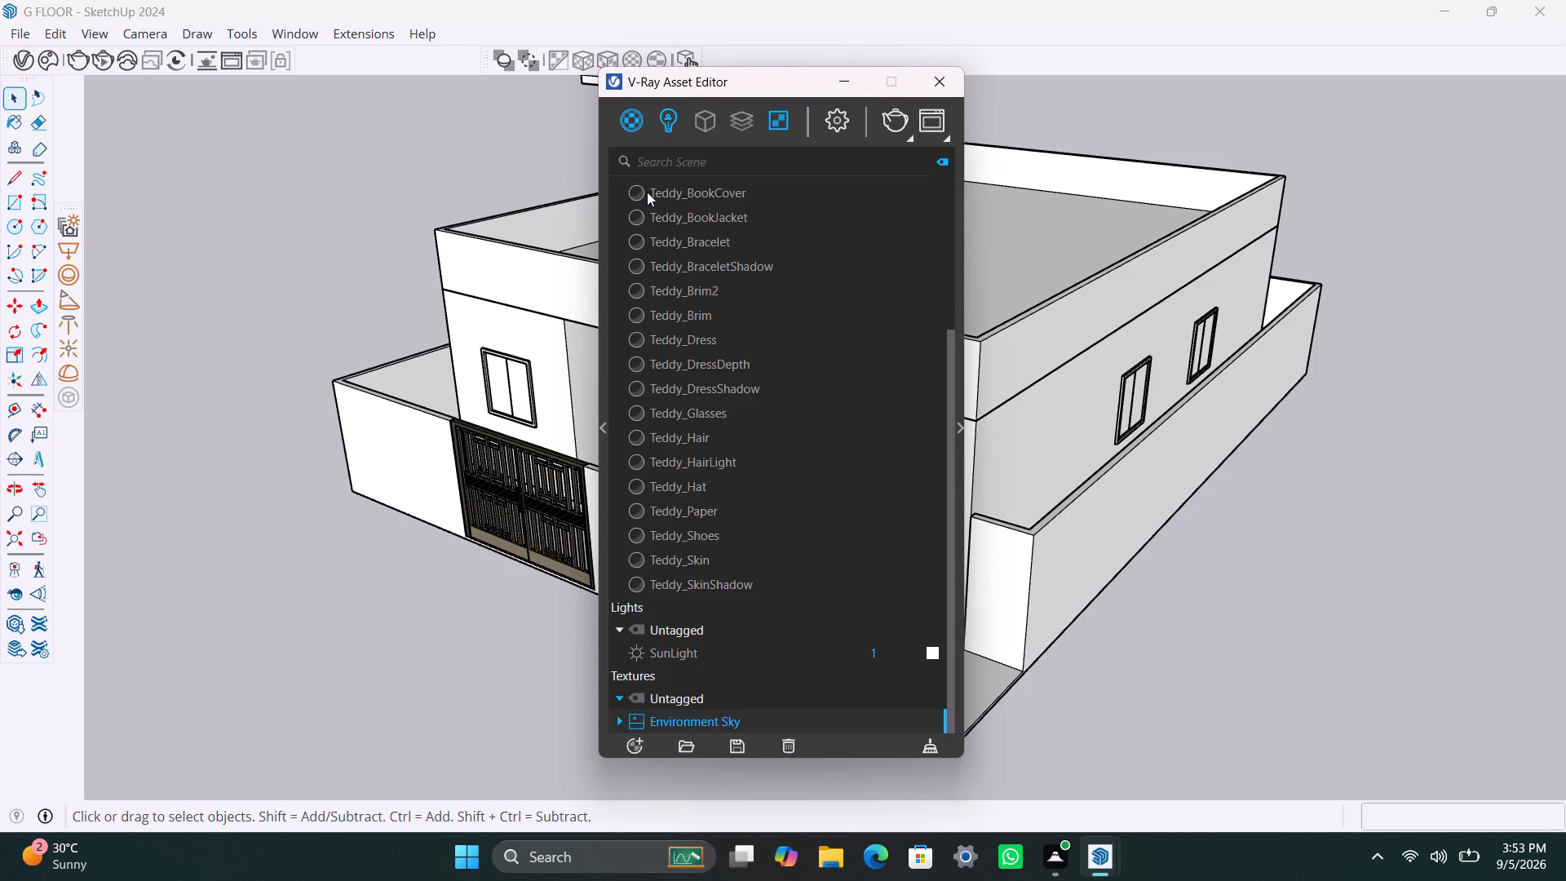
{"action": "left_click", "coordinate": [647, 192]}
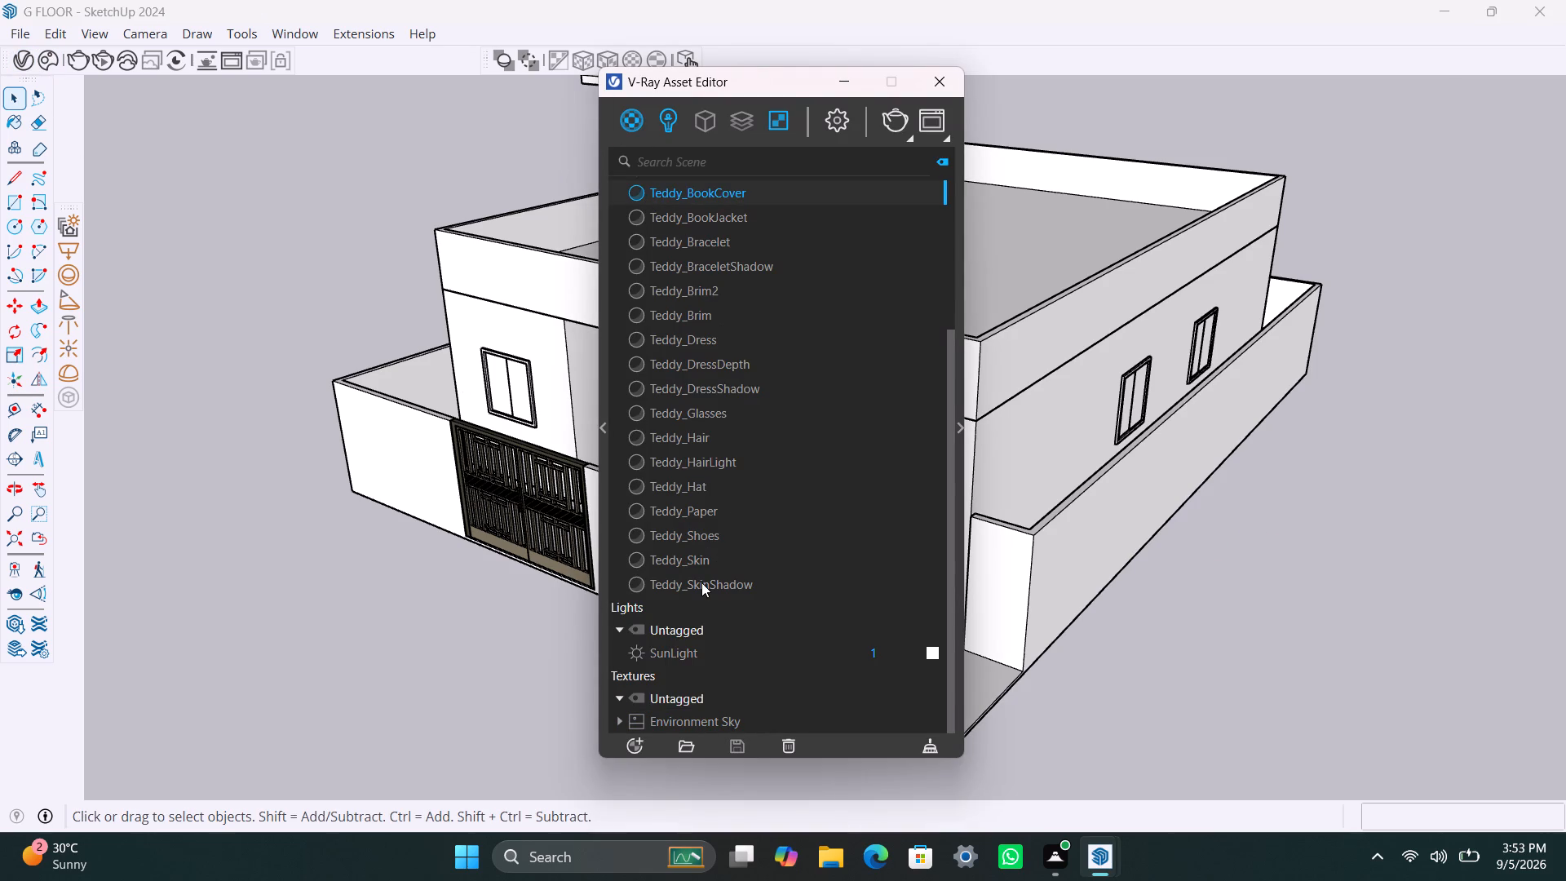
{"action": "left_click", "coordinate": [702, 582], "text": "shift"}
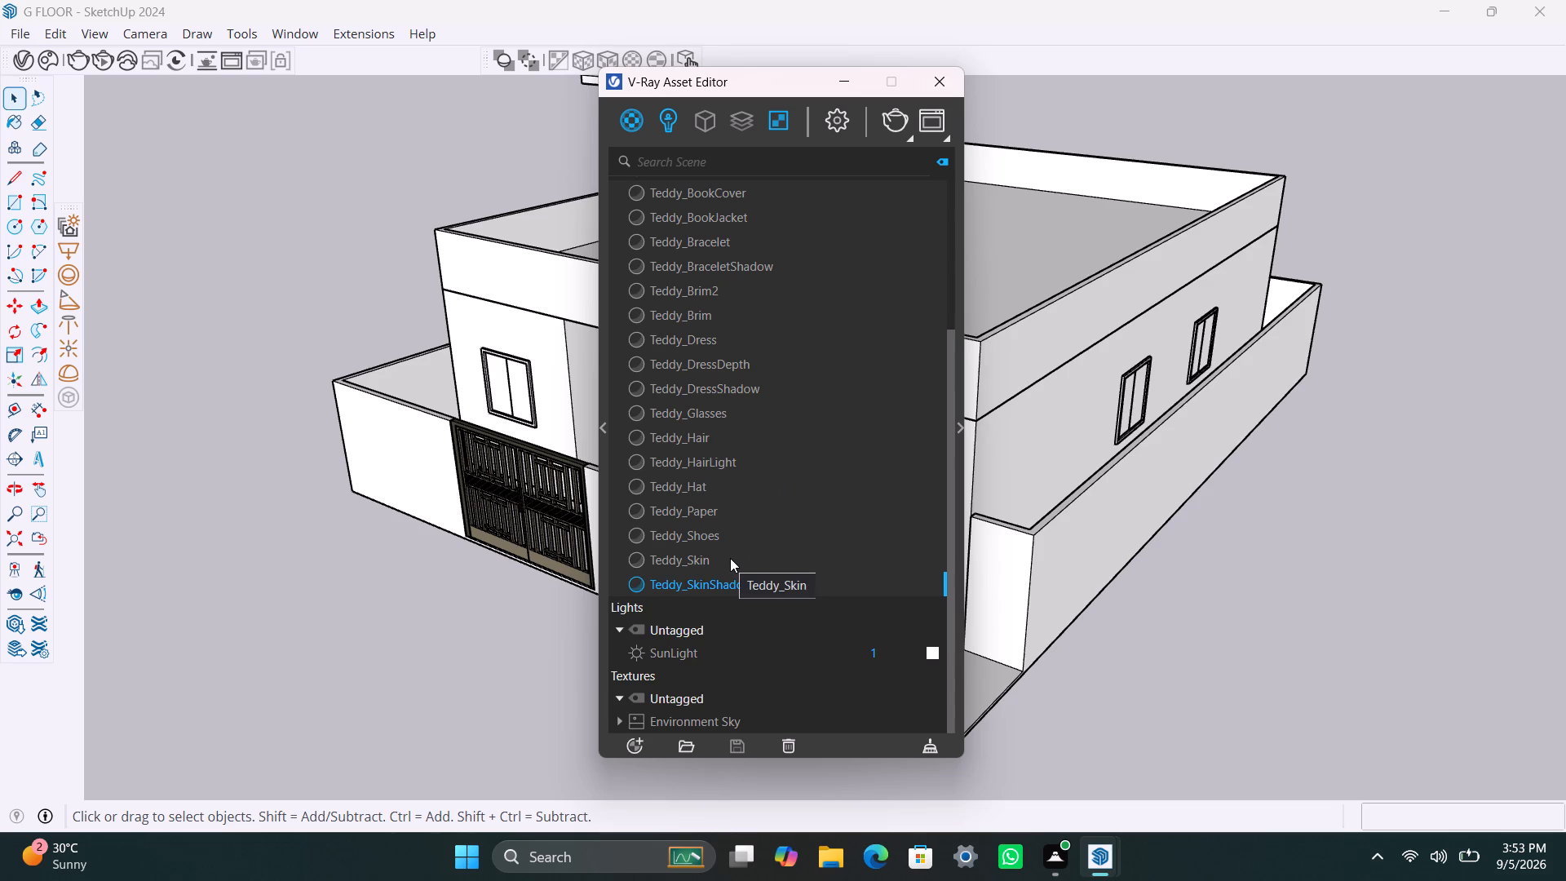
{"action": "key", "text": "Delete"}
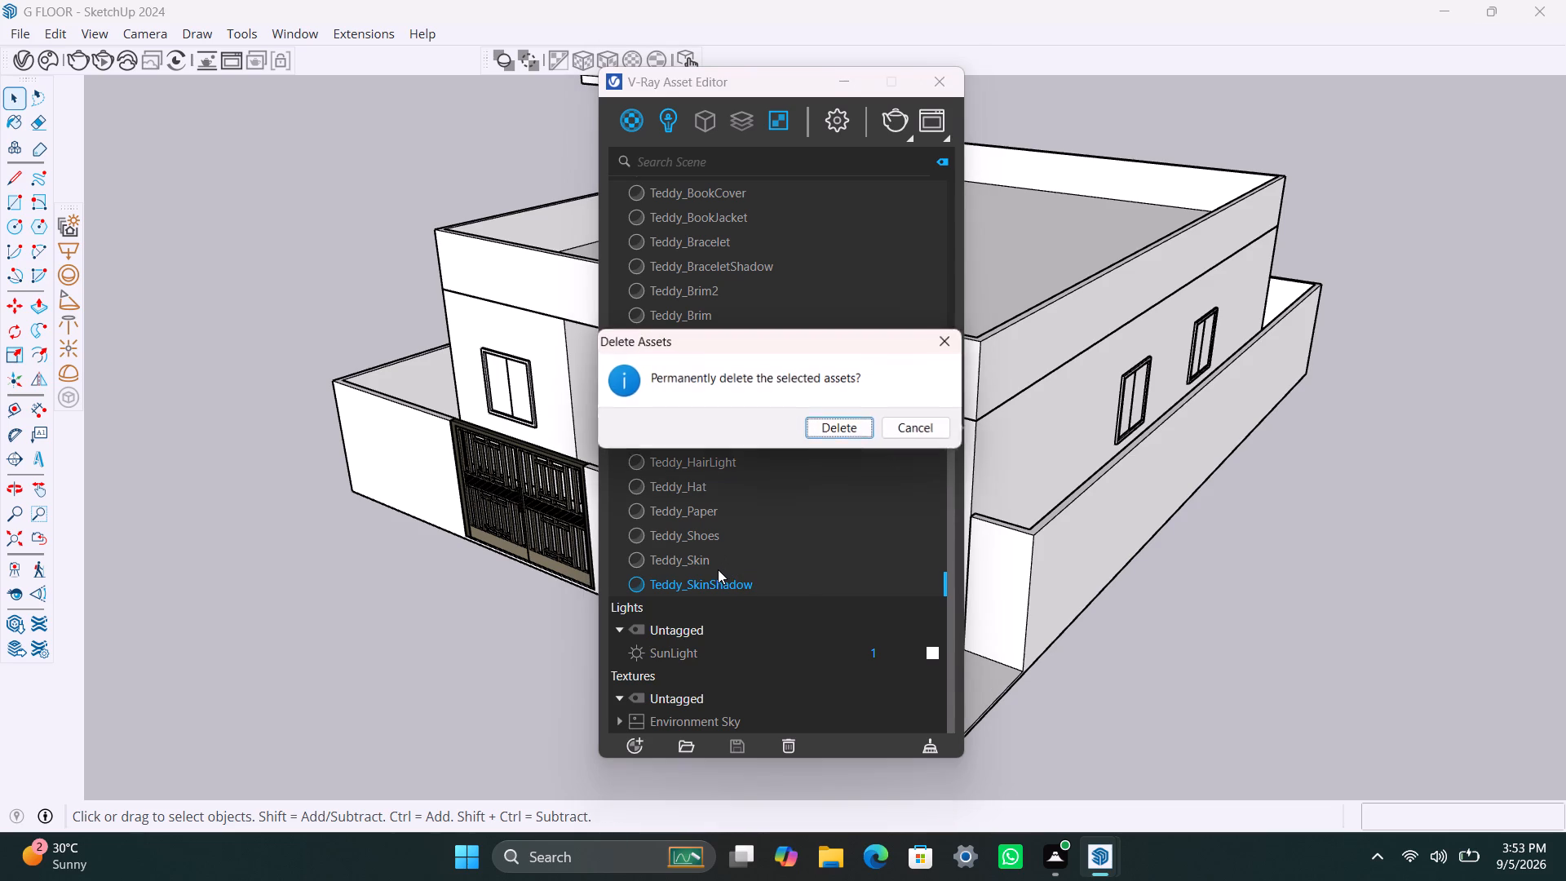
{"action": "left_click", "coordinate": [837, 427]}
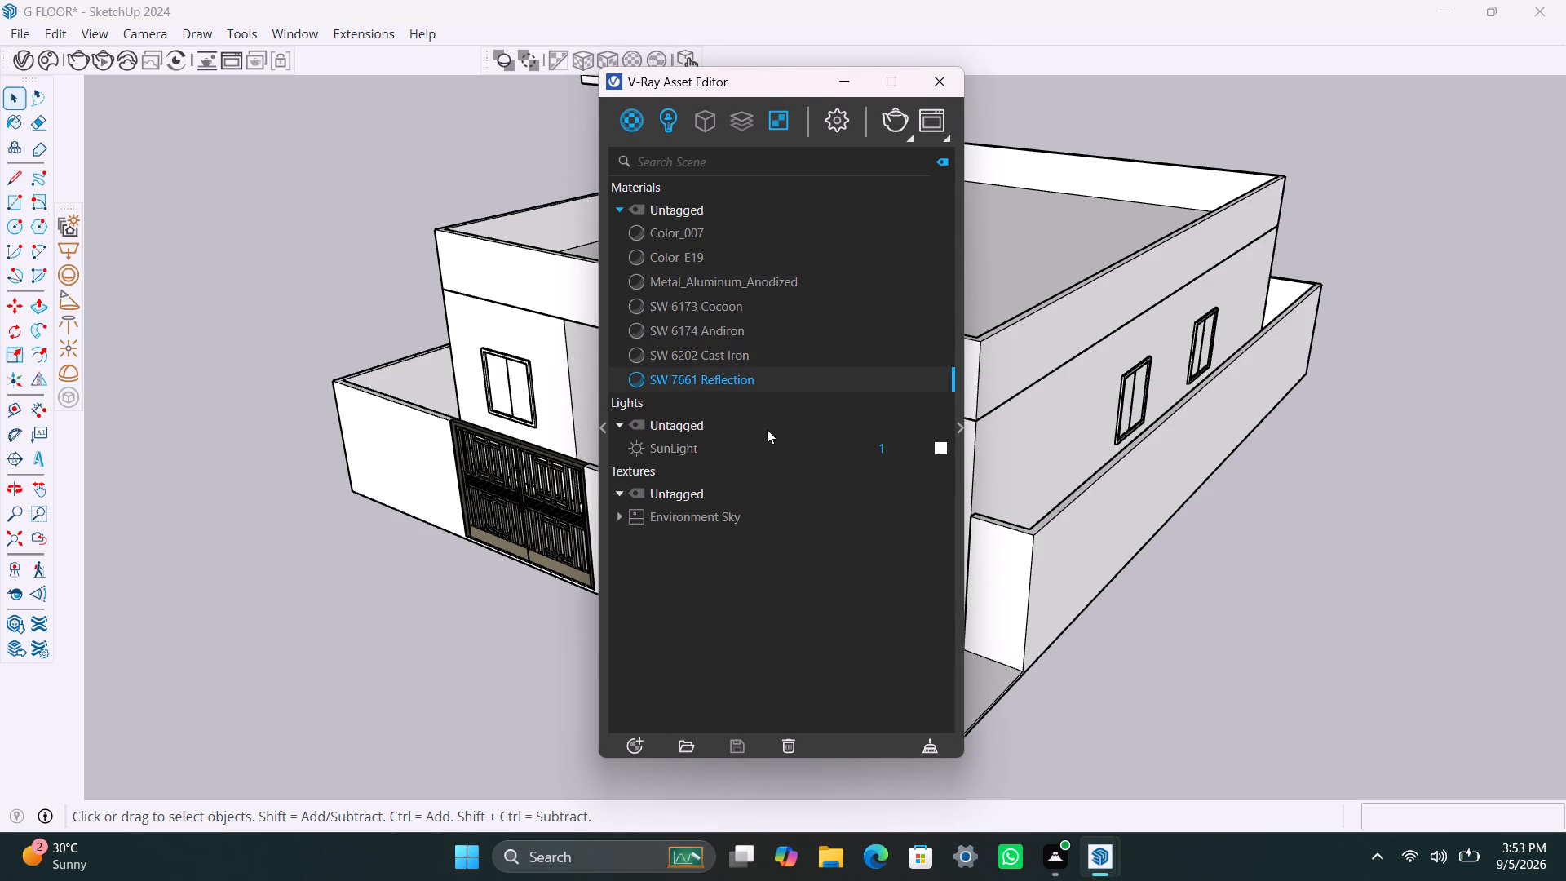
{"action": "scroll", "coordinate": [708, 369], "scroll_direction": "up", "scroll_amount": 4}
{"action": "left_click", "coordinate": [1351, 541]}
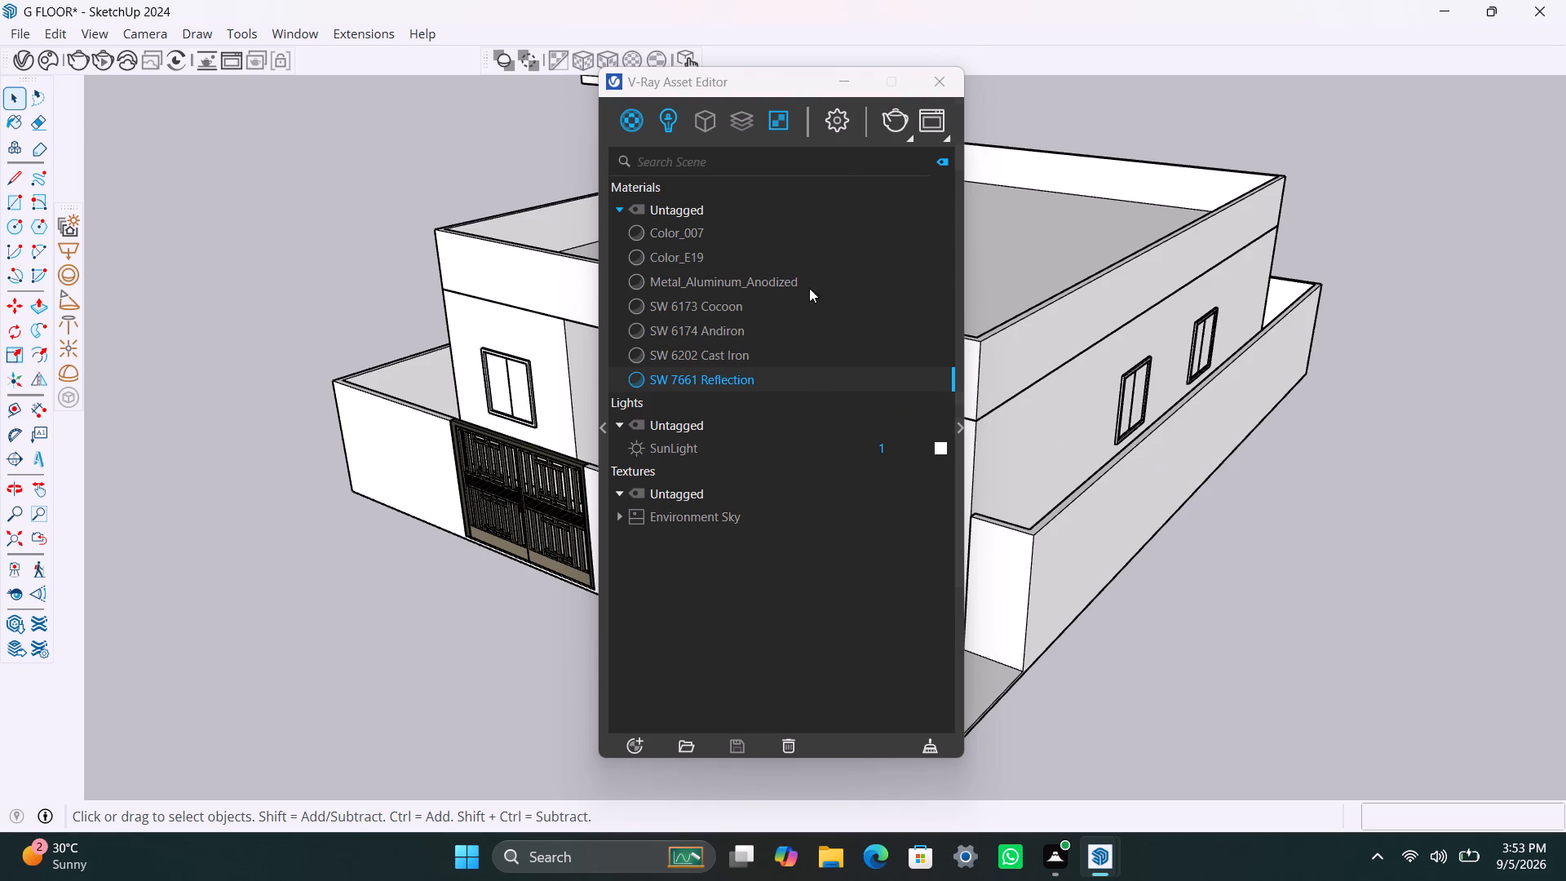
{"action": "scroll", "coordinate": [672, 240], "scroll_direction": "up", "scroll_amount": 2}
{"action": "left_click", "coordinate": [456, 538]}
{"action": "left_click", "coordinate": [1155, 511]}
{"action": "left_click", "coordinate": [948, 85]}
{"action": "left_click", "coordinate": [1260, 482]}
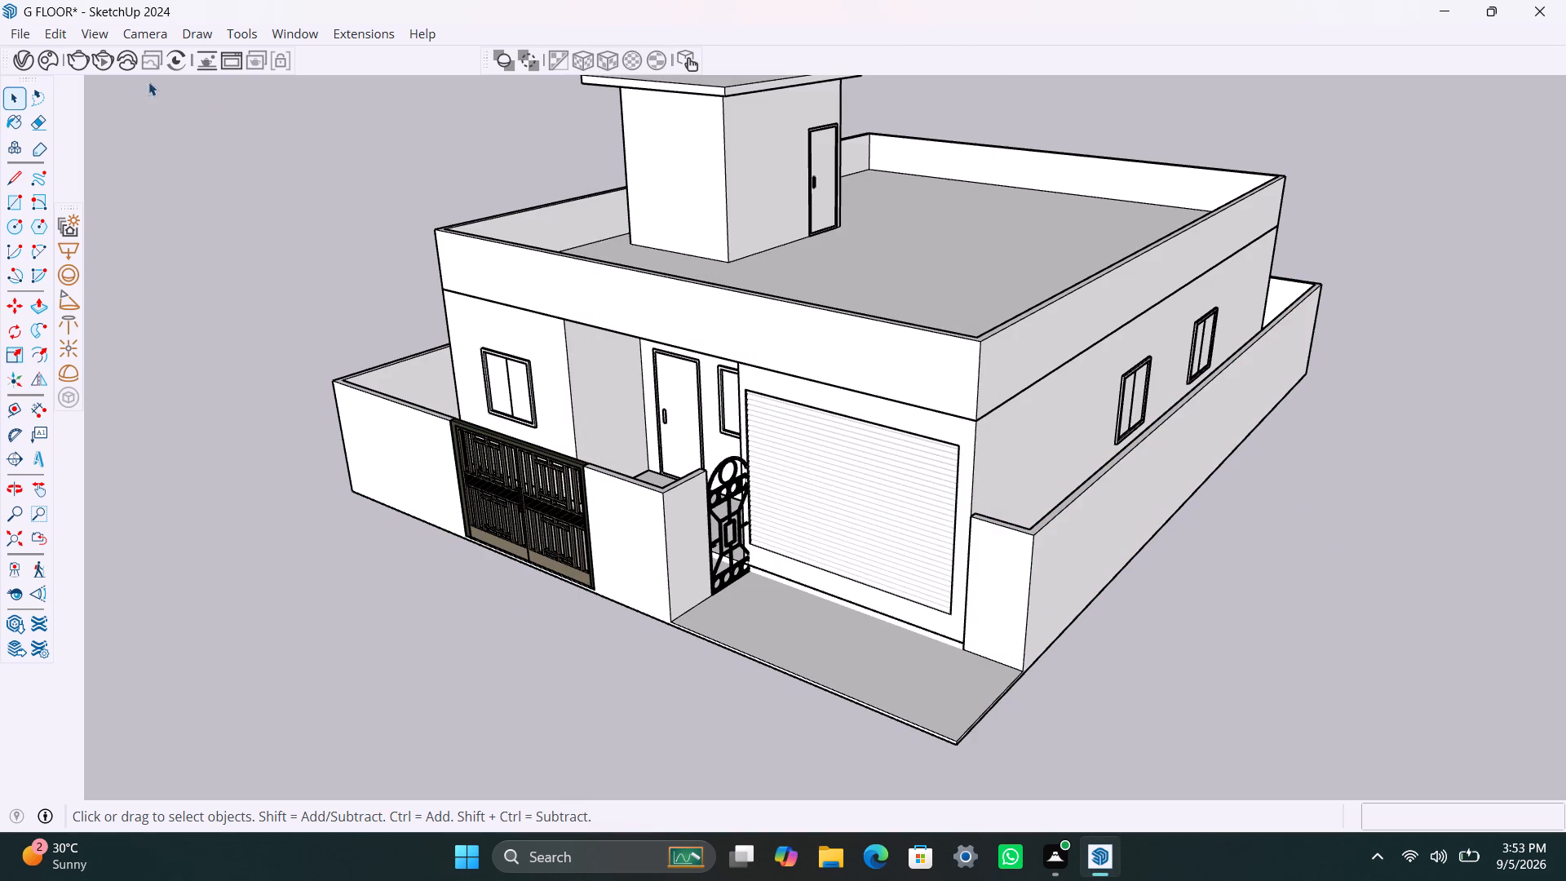
Reopen the V-Ray Asset Editor and look through the remaining materials, from SW 6202 Cast Iron to Color_007.
{"action": "left_click", "coordinate": [30, 55]}
{"action": "left_click", "coordinate": [710, 348]}
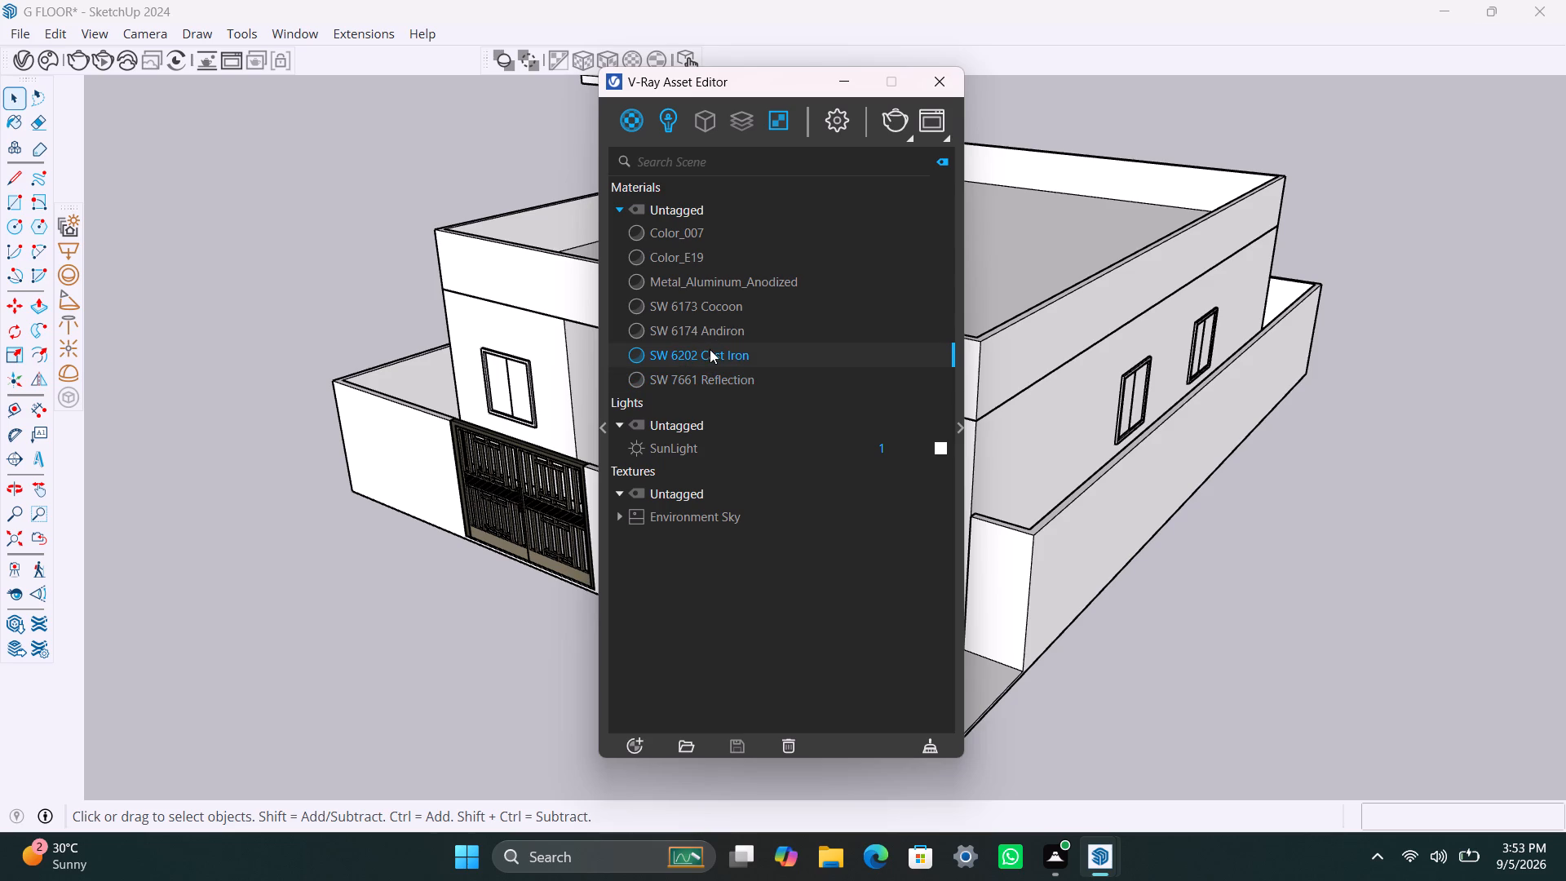
{"action": "double_click", "coordinate": [697, 362]}
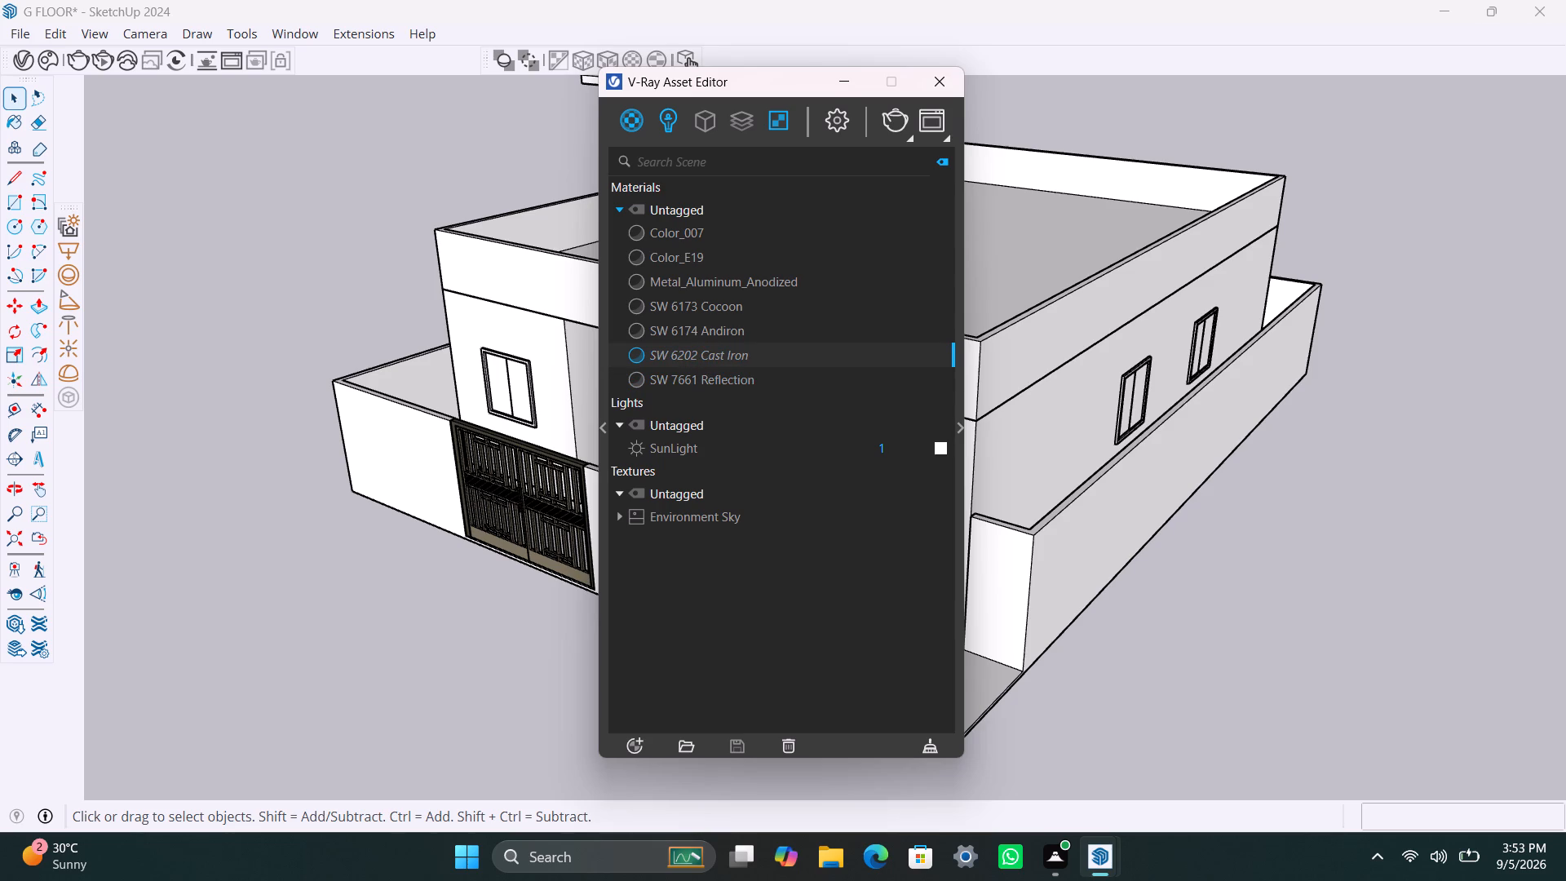
{"action": "left_click", "coordinate": [732, 381]}
{"action": "left_click", "coordinate": [714, 362]}
{"action": "left_click", "coordinate": [697, 328]}
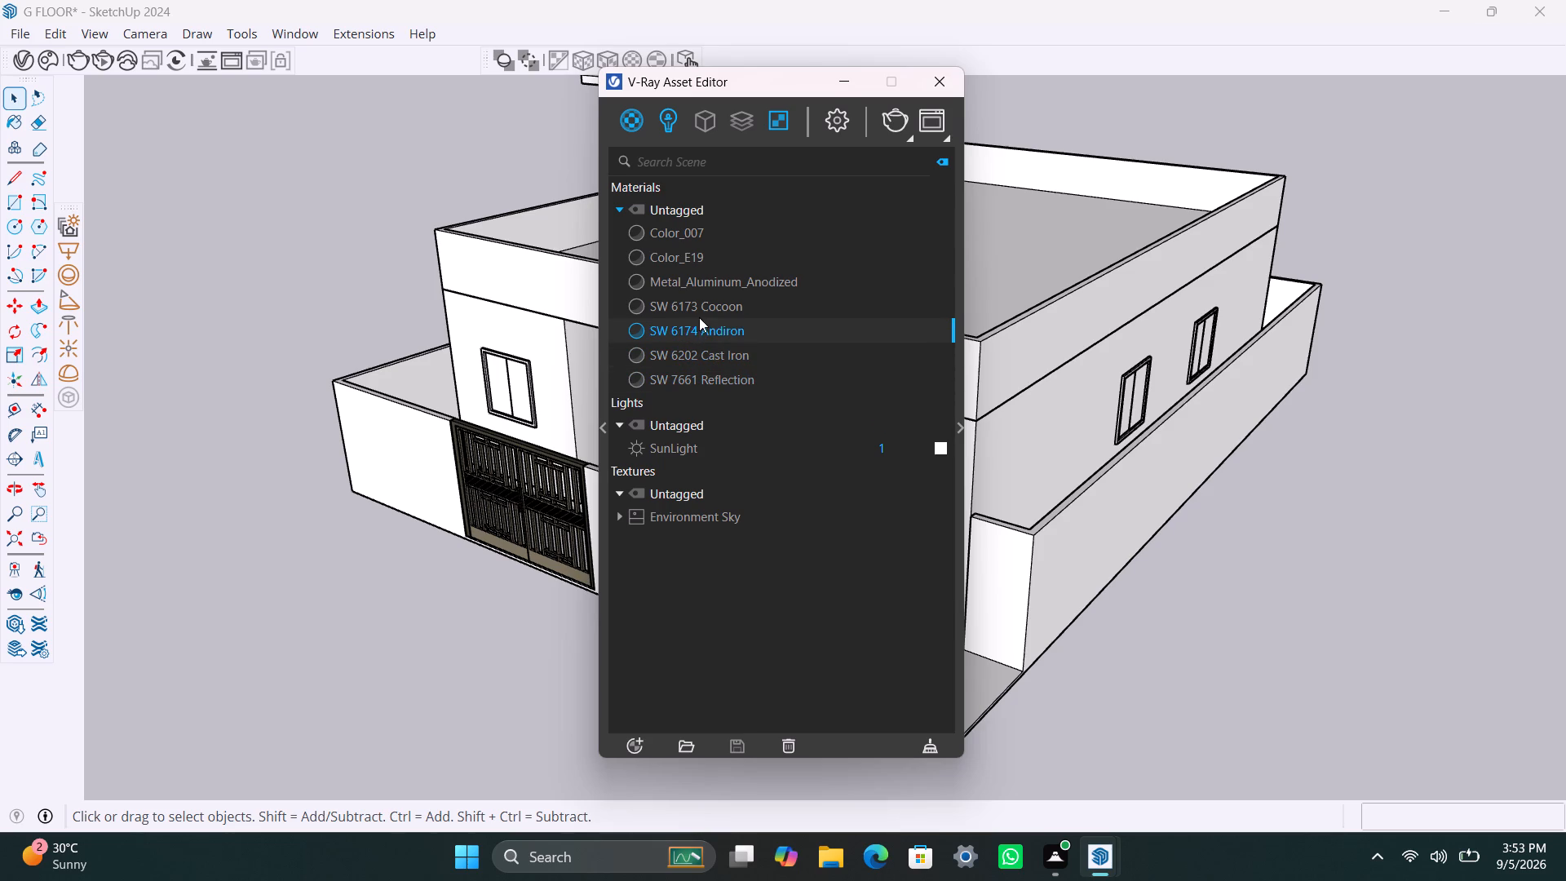
{"action": "left_click", "coordinate": [699, 312]}
{"action": "left_click", "coordinate": [699, 294]}
{"action": "left_click", "coordinate": [689, 264]}
{"action": "left_click", "coordinate": [683, 232]}
{"action": "left_click", "coordinate": [693, 281]}
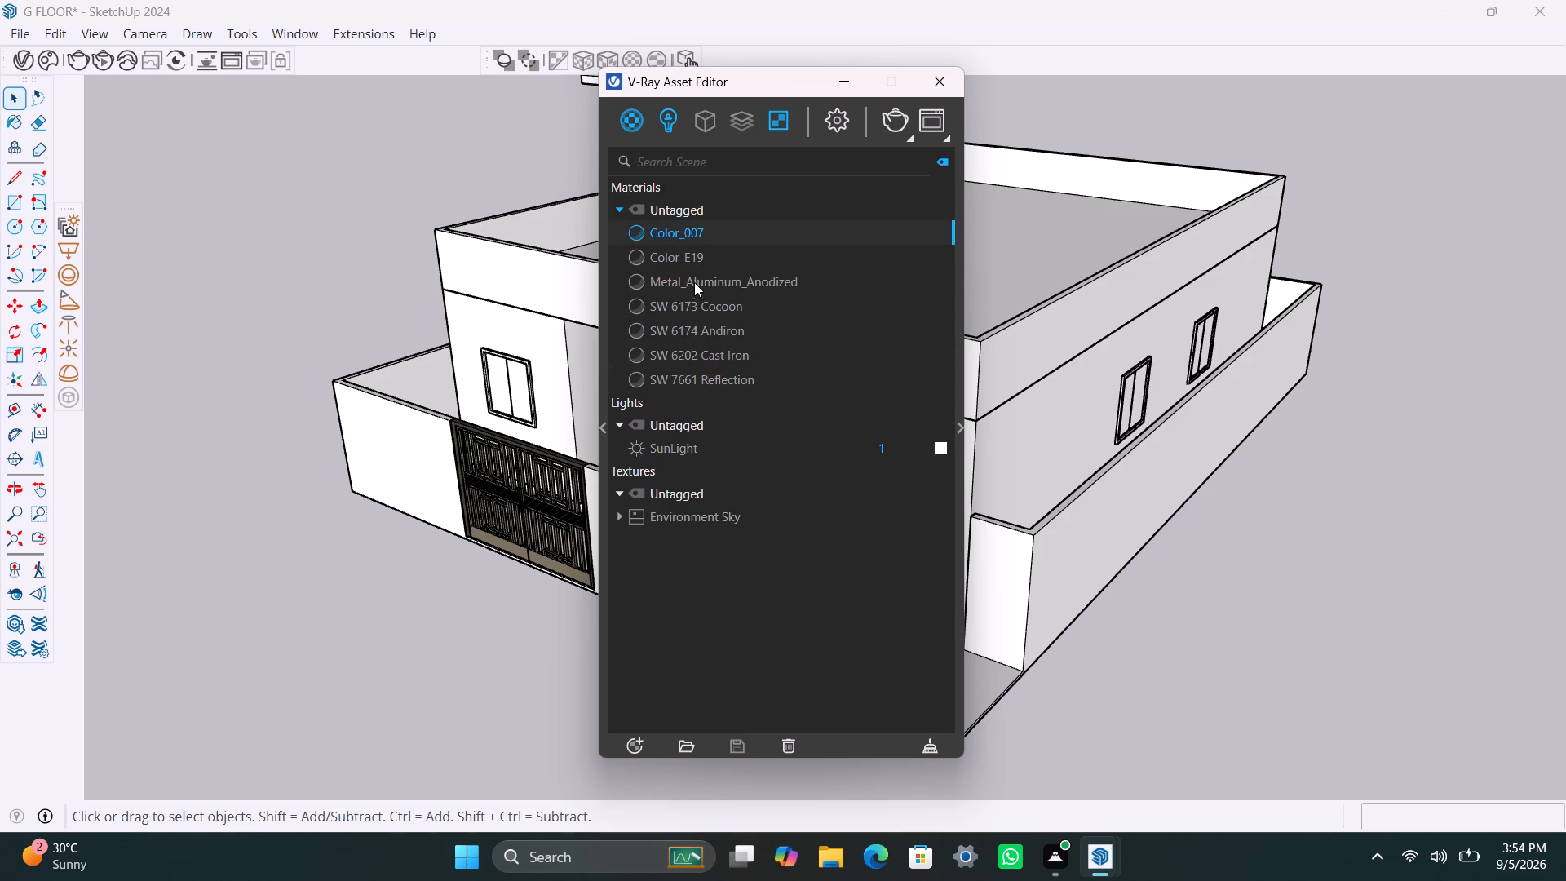
{"action": "scroll", "coordinate": [675, 444], "scroll_direction": "down", "scroll_amount": 4}
{"action": "left_click", "coordinate": [563, 598]}
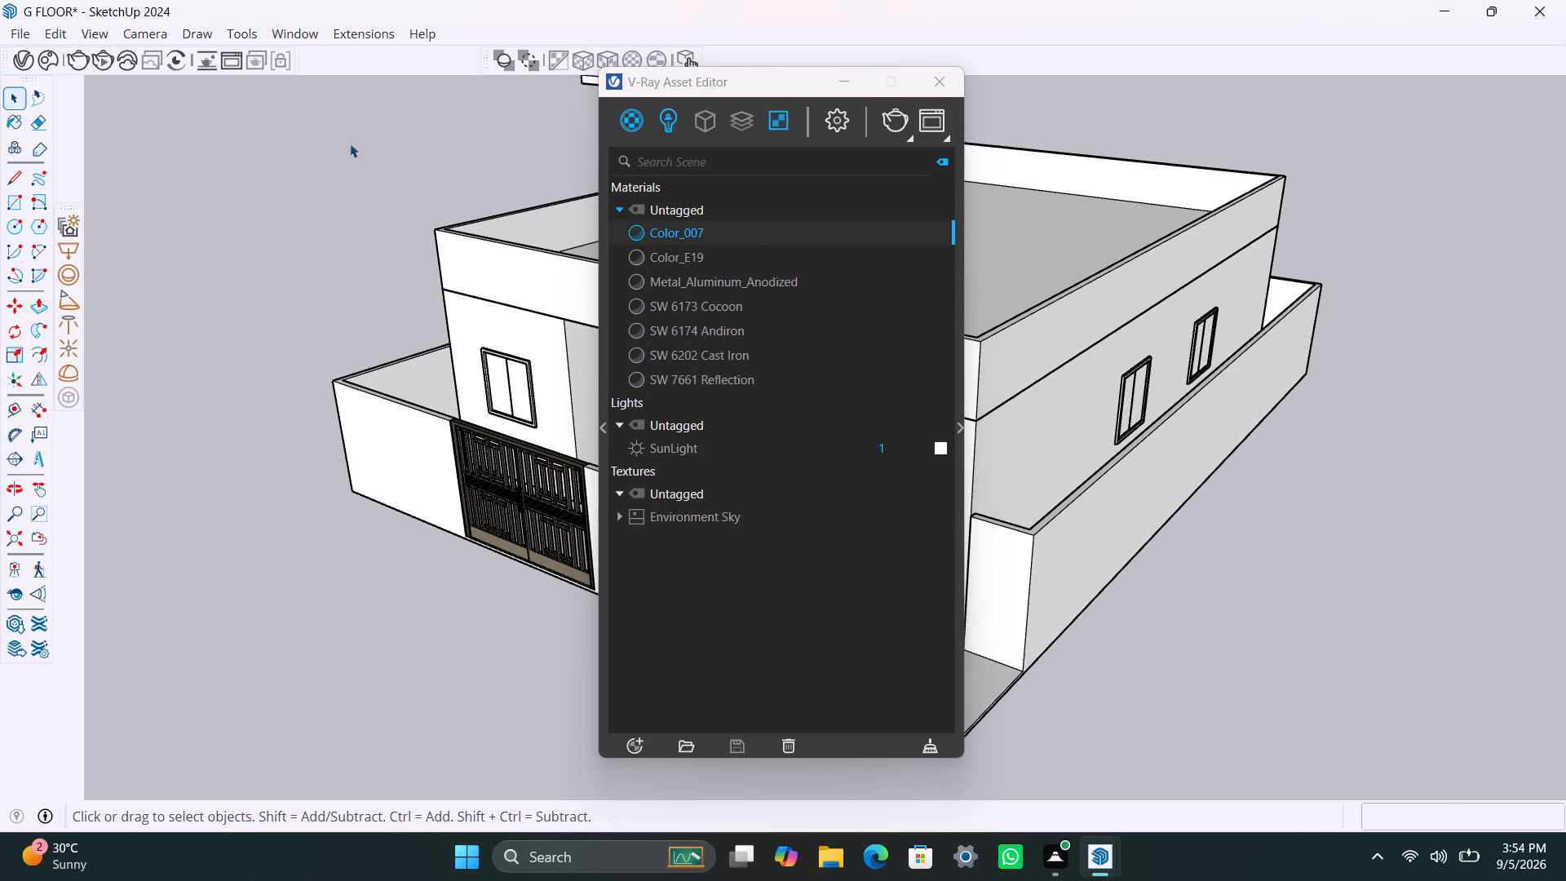
Expand the asset settings, show only materials, and create a new Generic V-Ray material.
{"action": "left_click", "coordinate": [956, 425]}
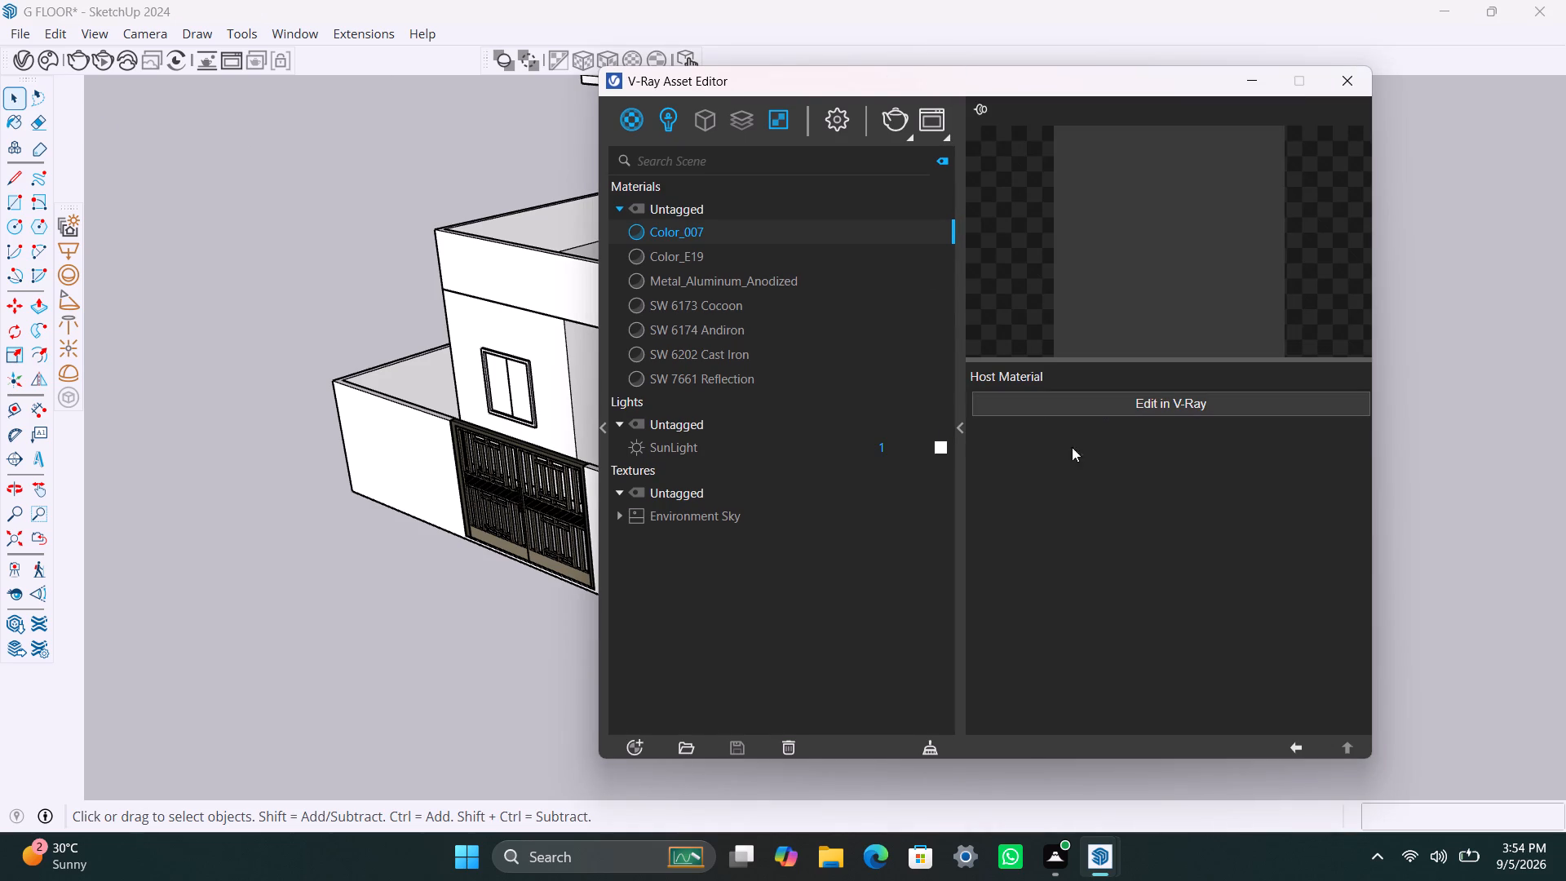
{"action": "left_click", "coordinate": [635, 126]}
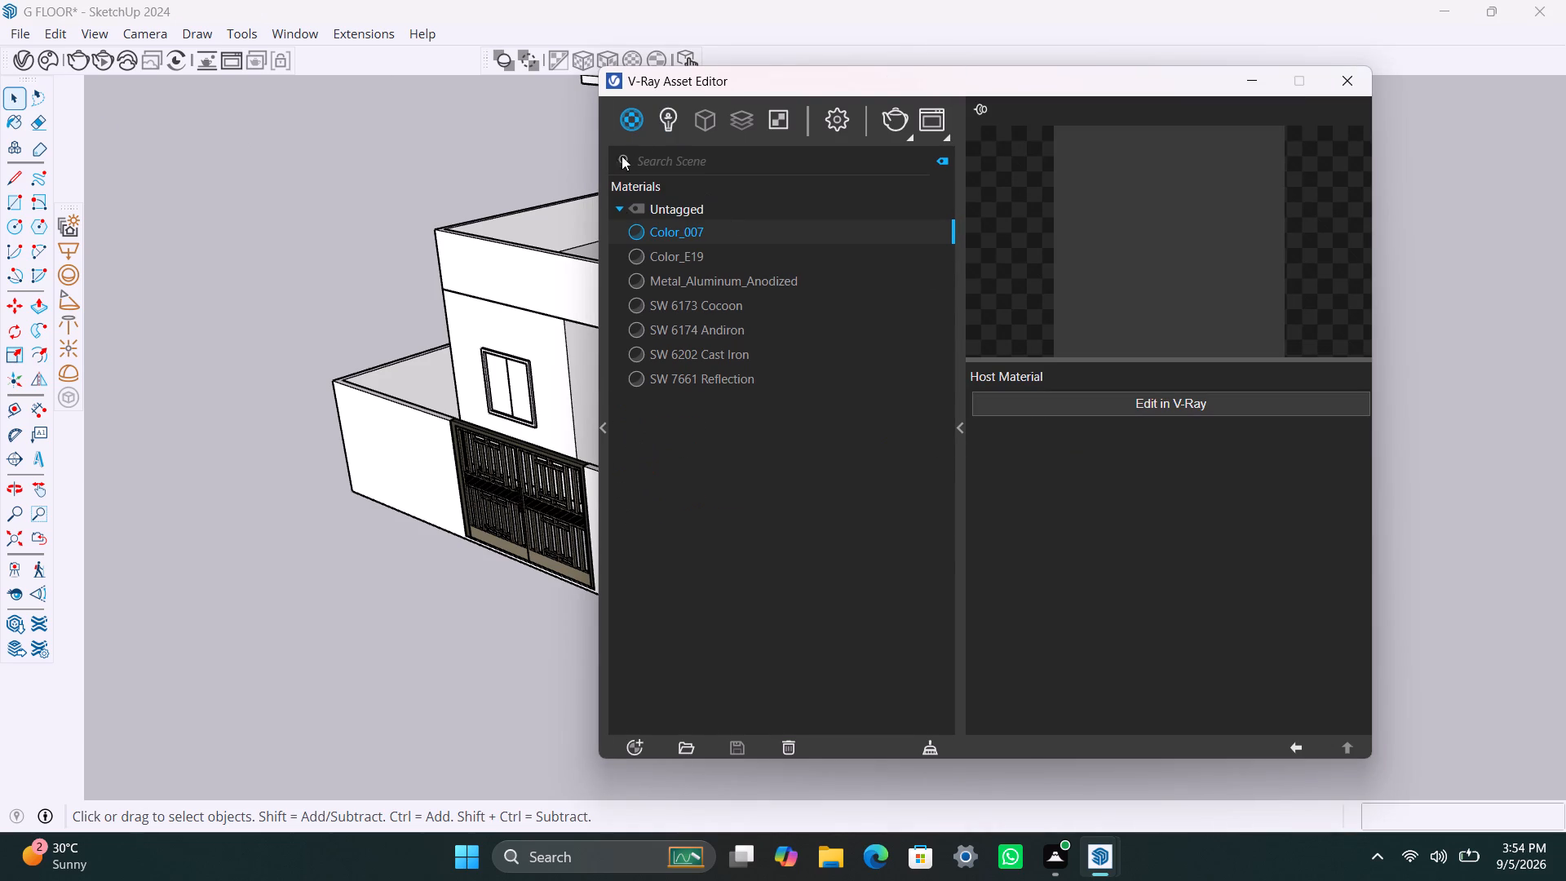
{"action": "right_click", "coordinate": [637, 114]}
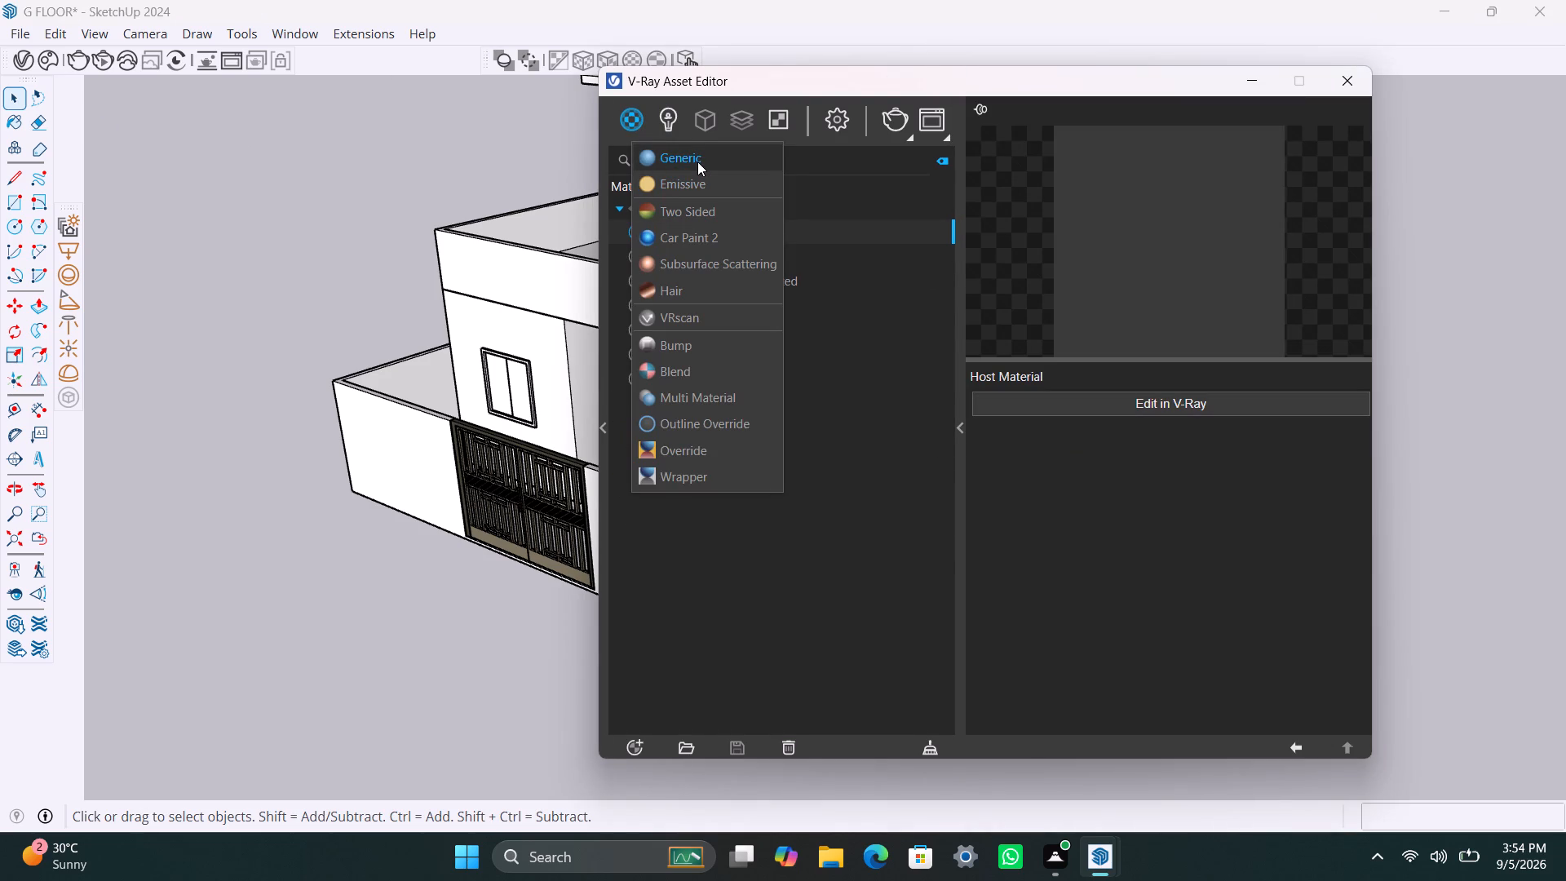
{"action": "left_click", "coordinate": [697, 162]}
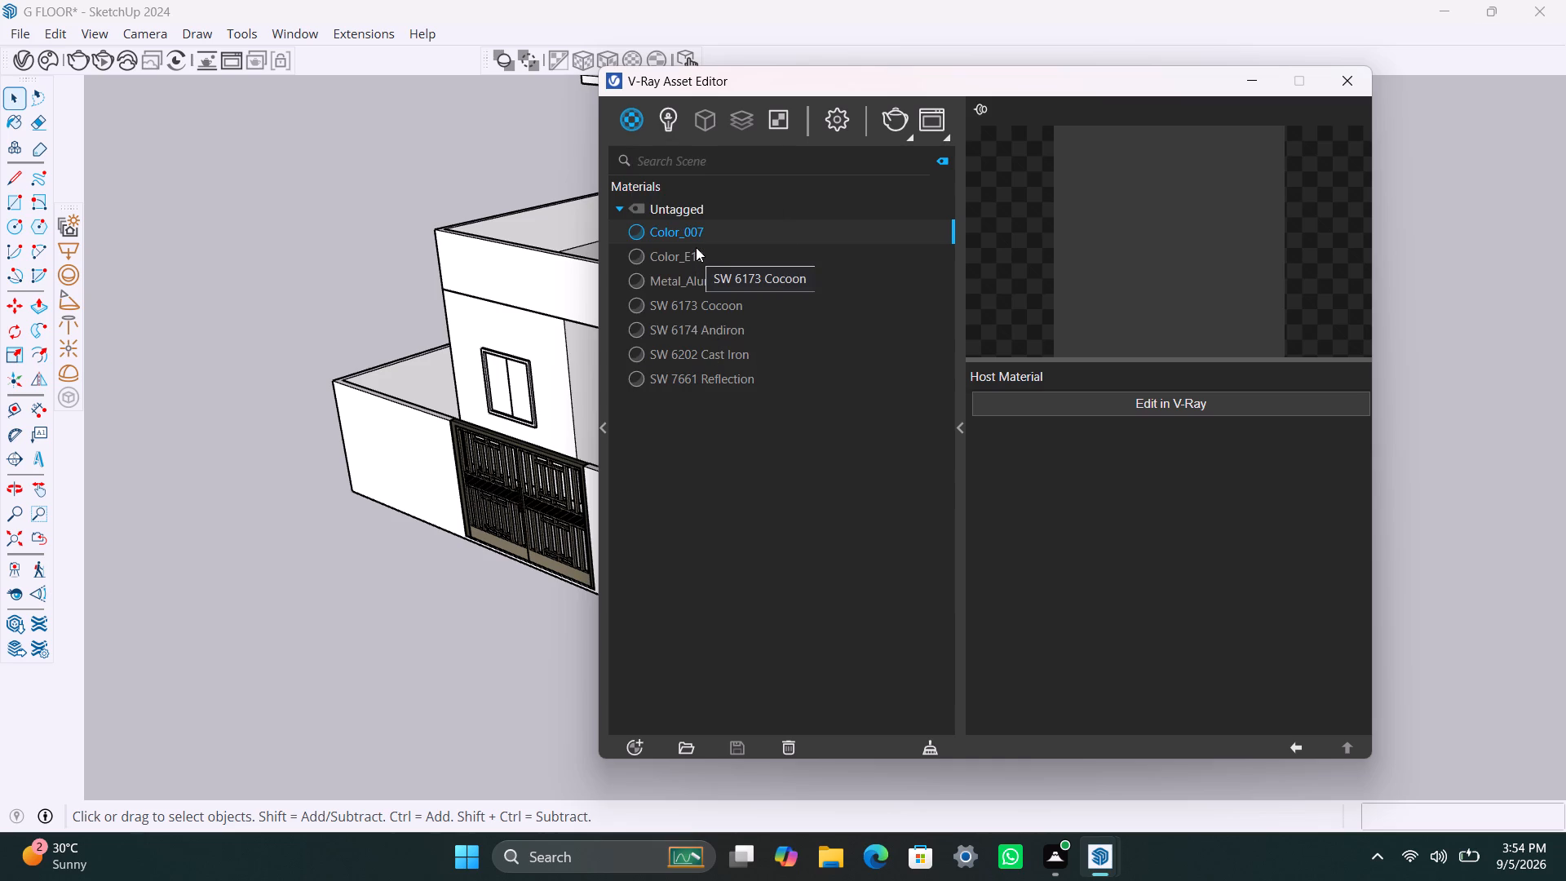
{"action": "right_click", "coordinate": [638, 131]}
{"action": "left_click", "coordinate": [636, 122]}
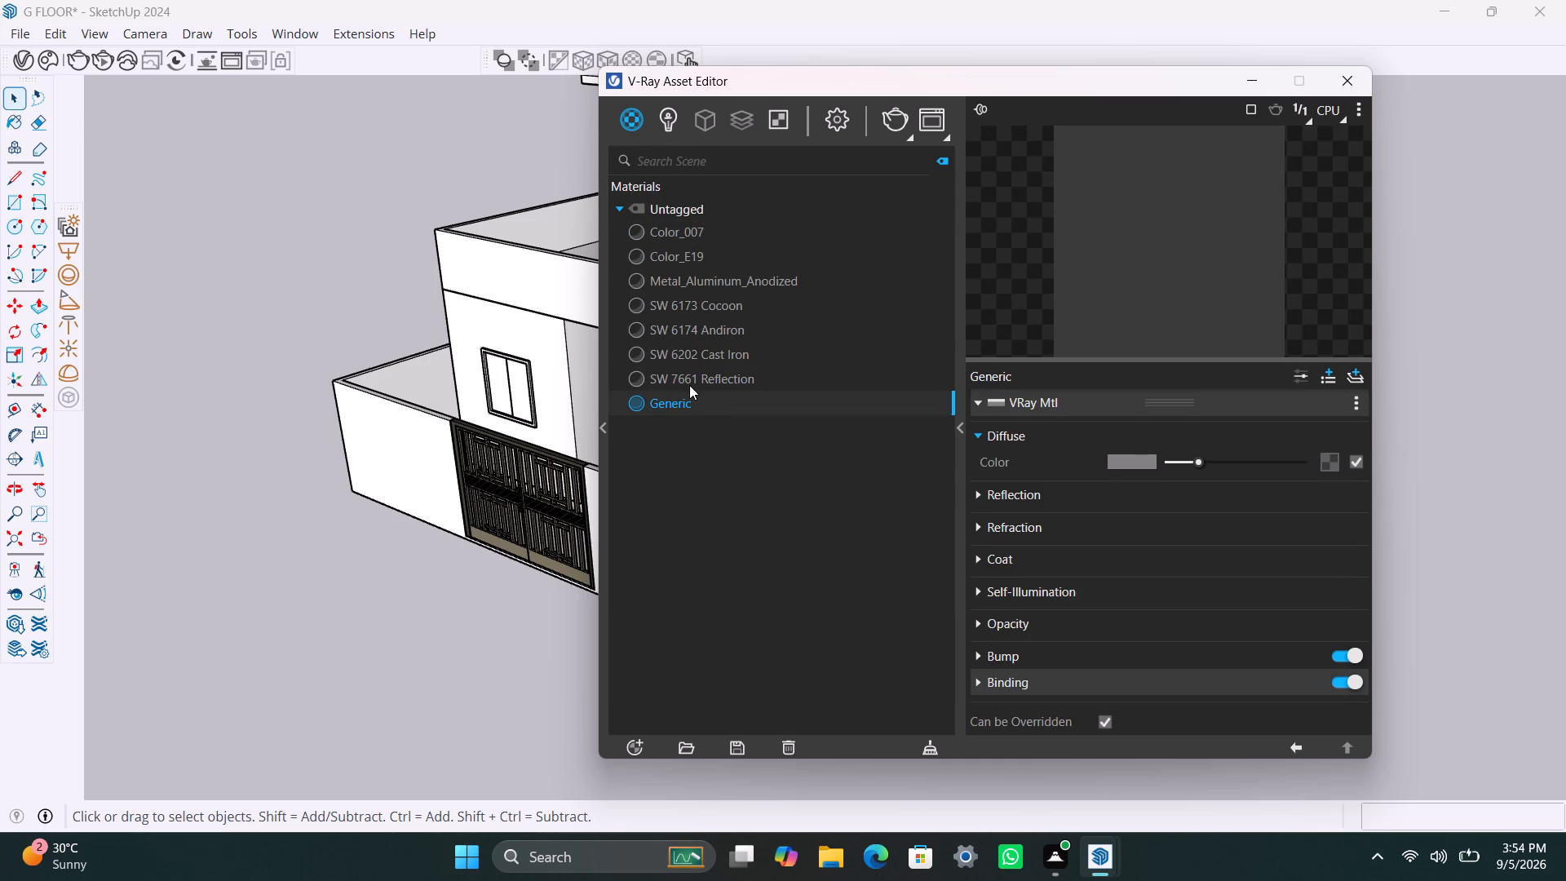
{"action": "left_click", "coordinate": [698, 402]}
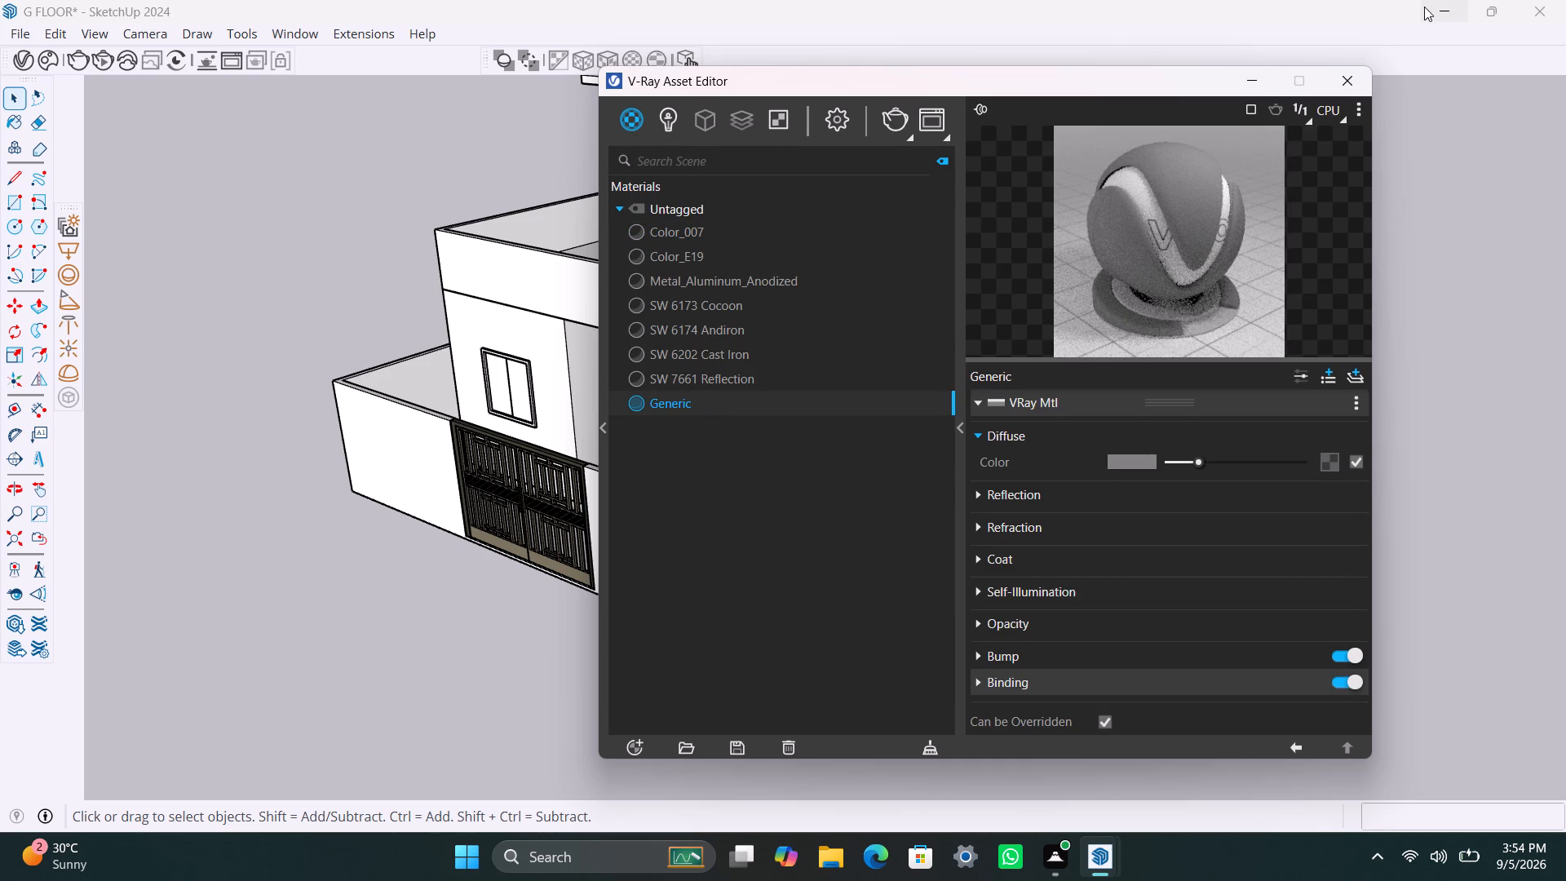
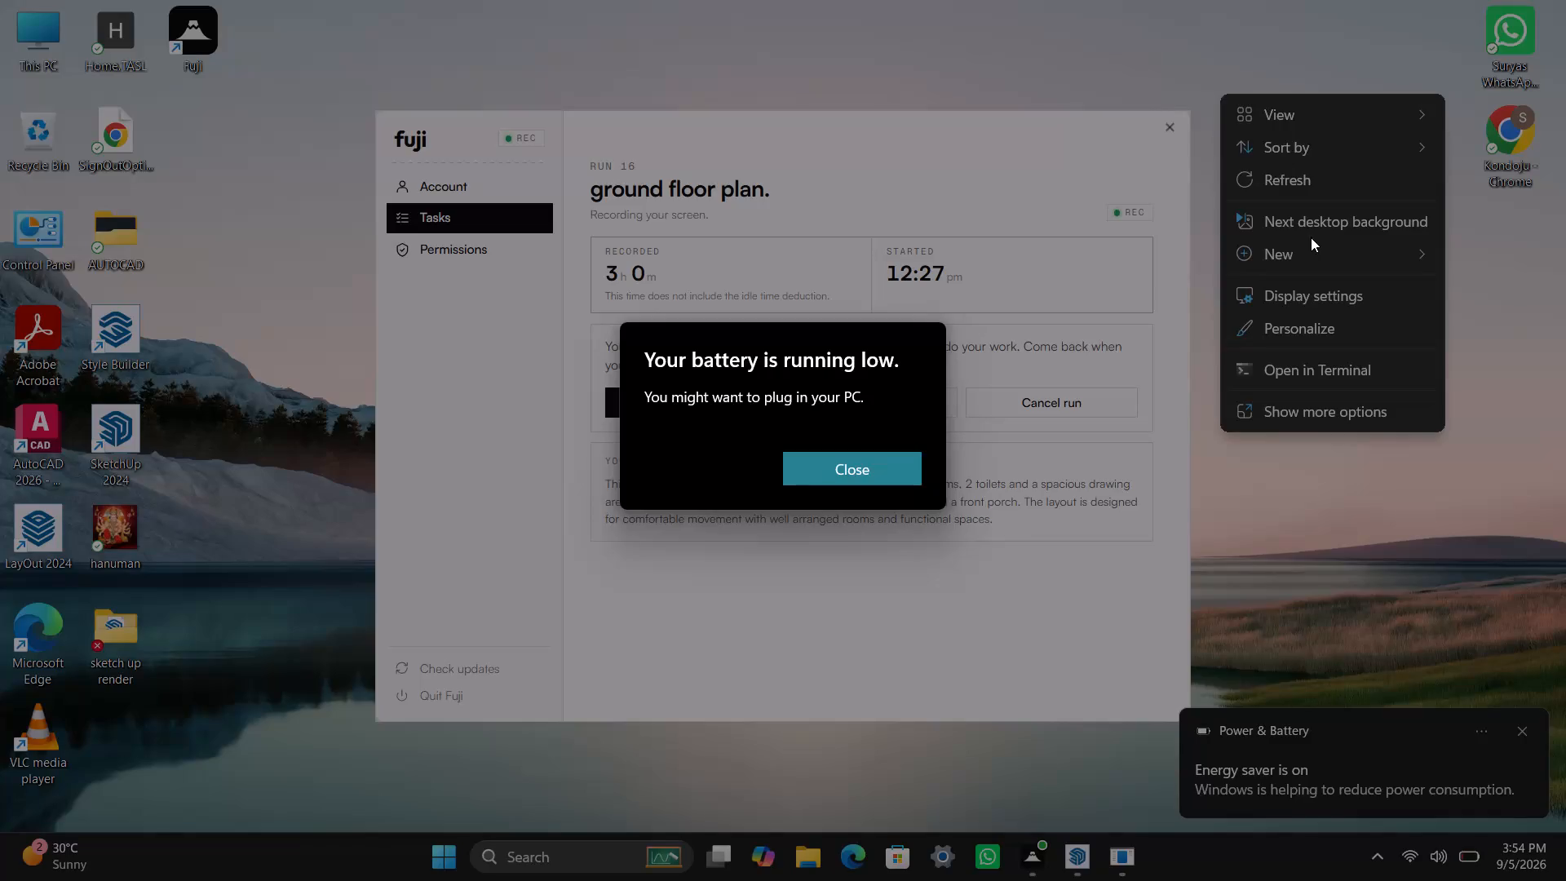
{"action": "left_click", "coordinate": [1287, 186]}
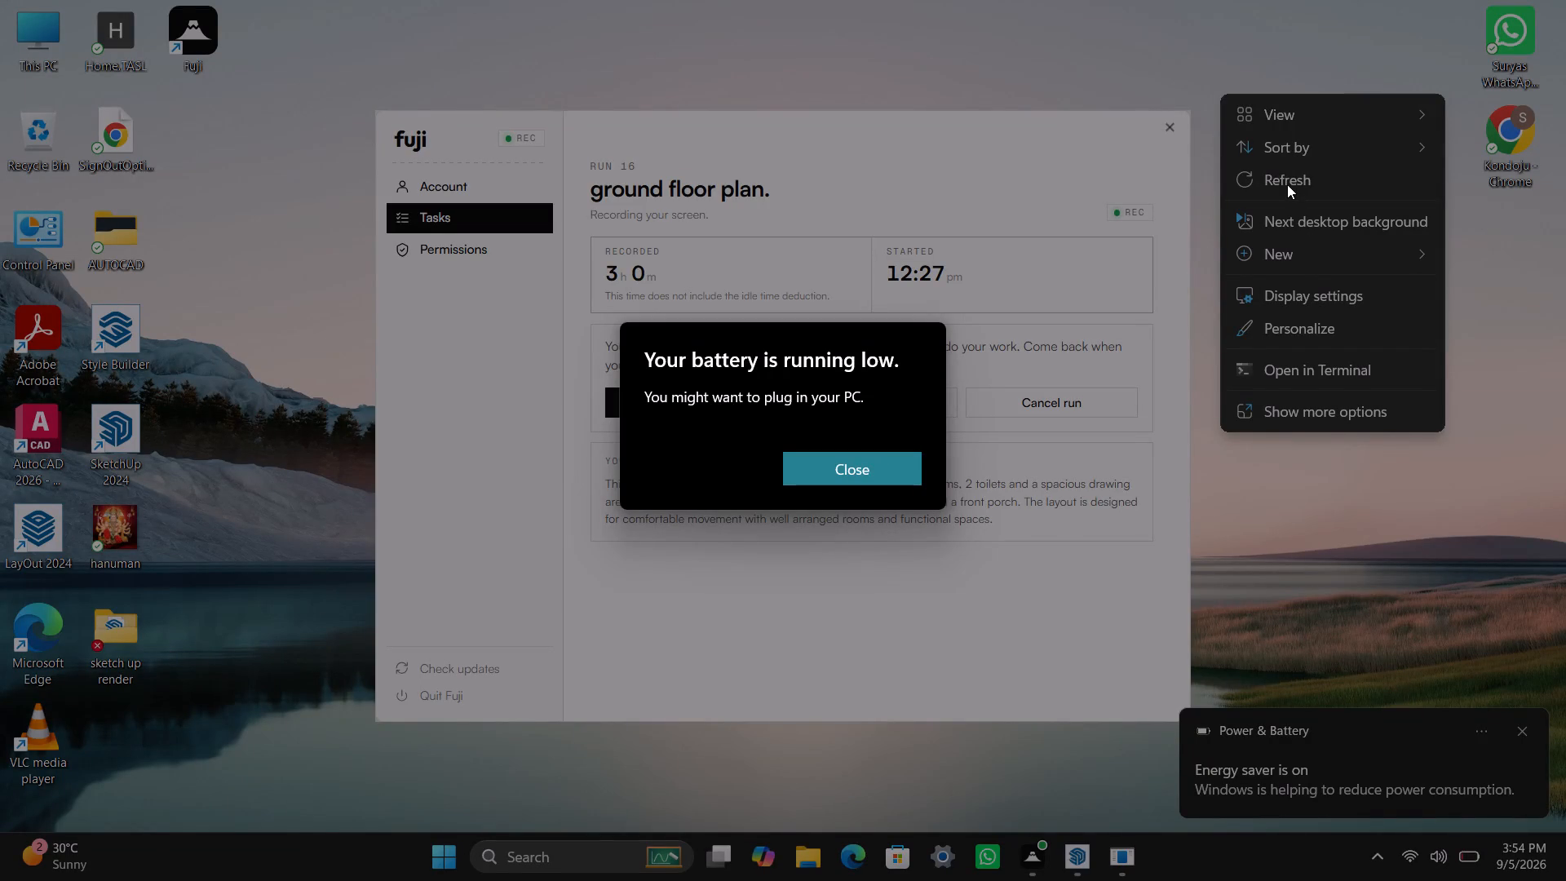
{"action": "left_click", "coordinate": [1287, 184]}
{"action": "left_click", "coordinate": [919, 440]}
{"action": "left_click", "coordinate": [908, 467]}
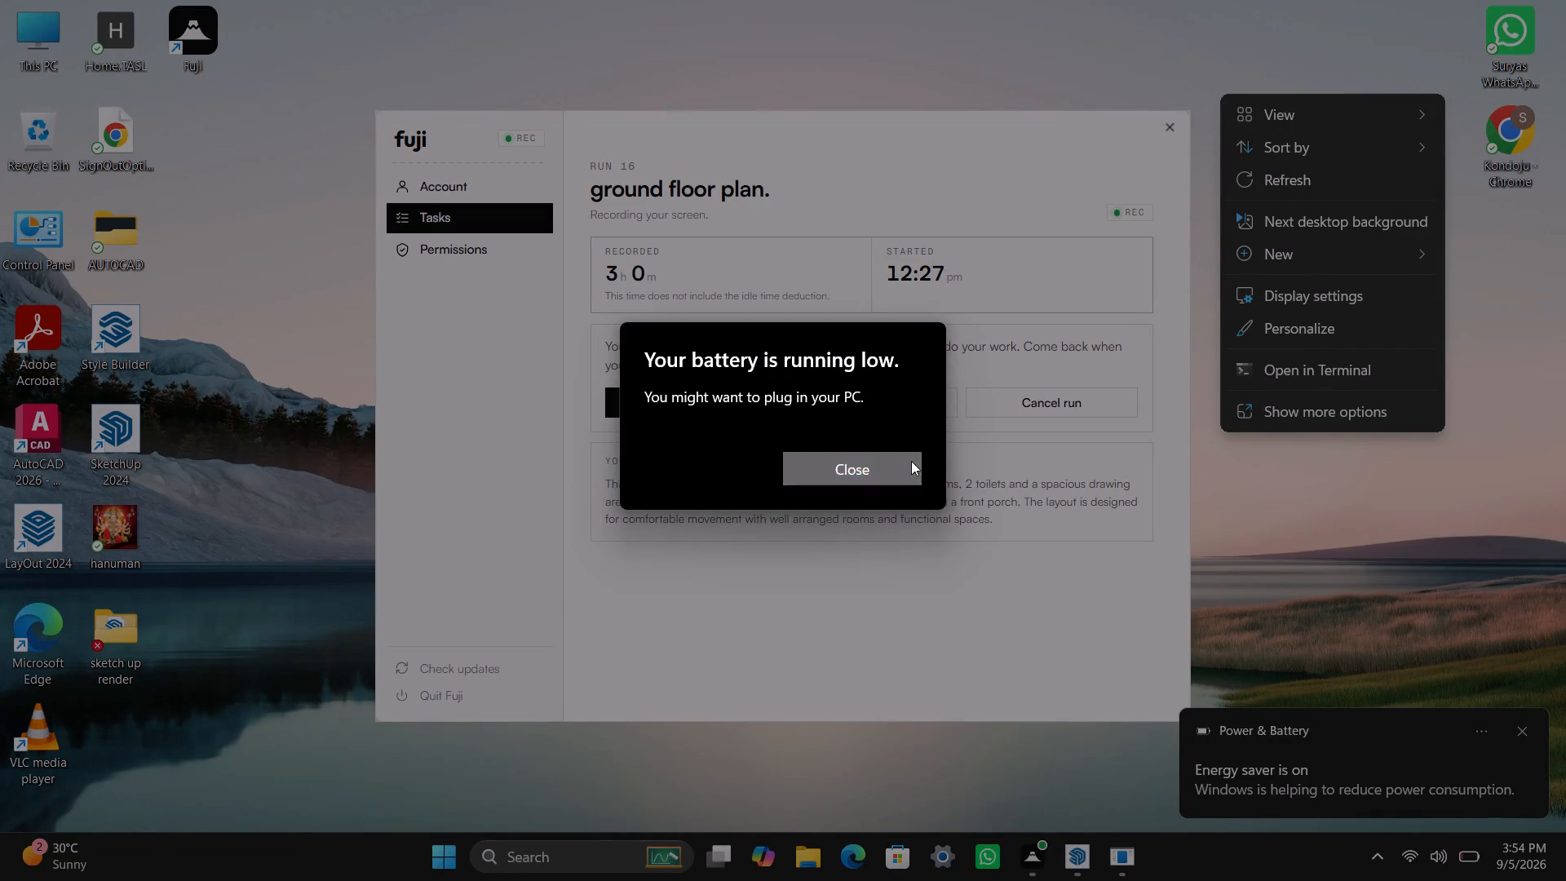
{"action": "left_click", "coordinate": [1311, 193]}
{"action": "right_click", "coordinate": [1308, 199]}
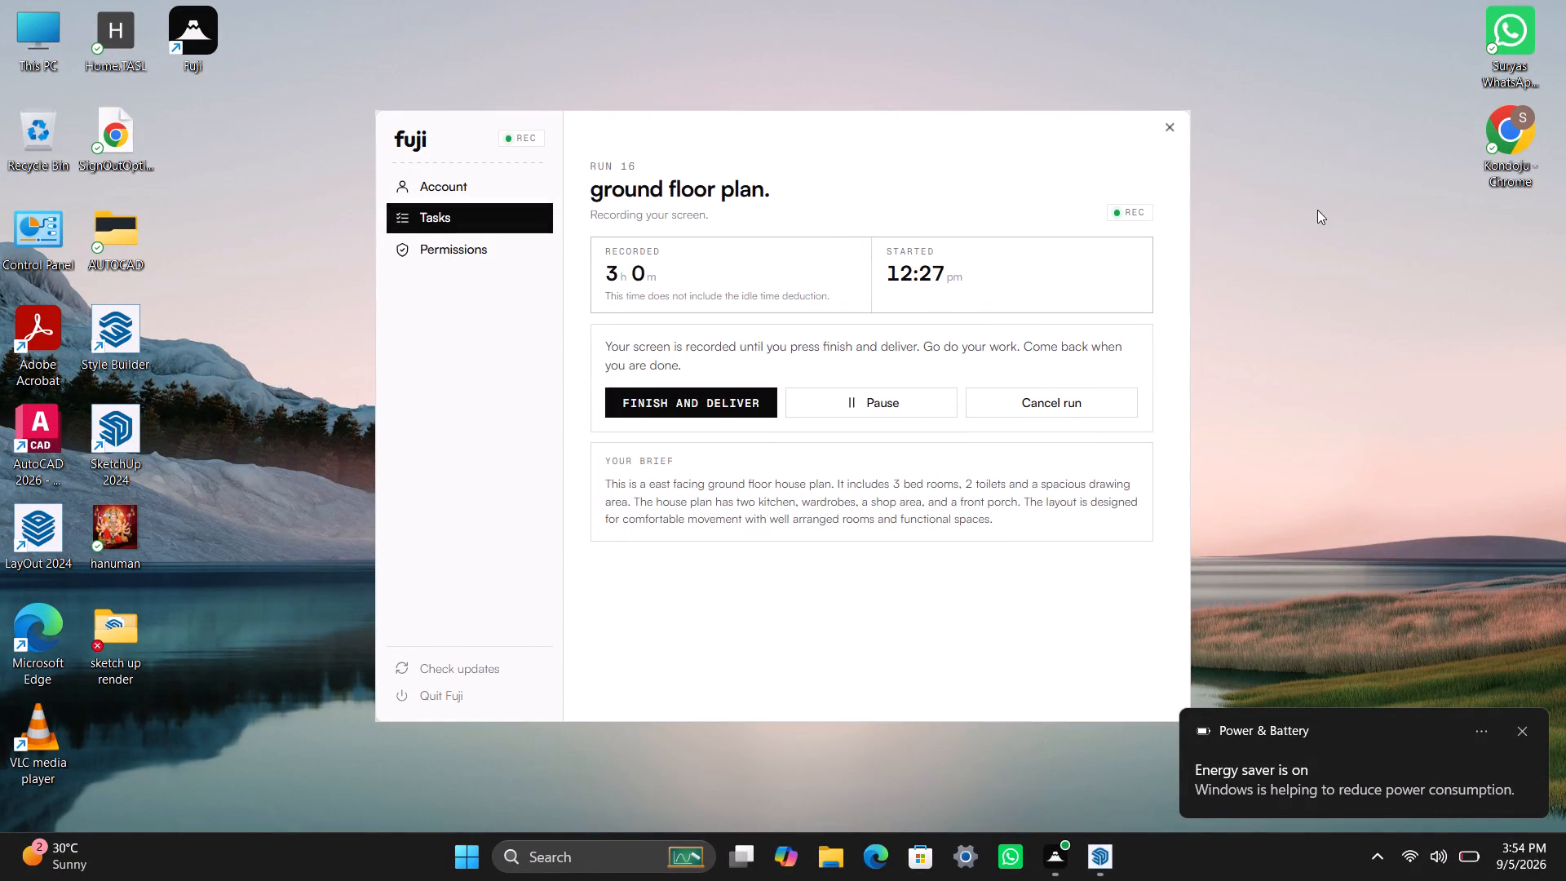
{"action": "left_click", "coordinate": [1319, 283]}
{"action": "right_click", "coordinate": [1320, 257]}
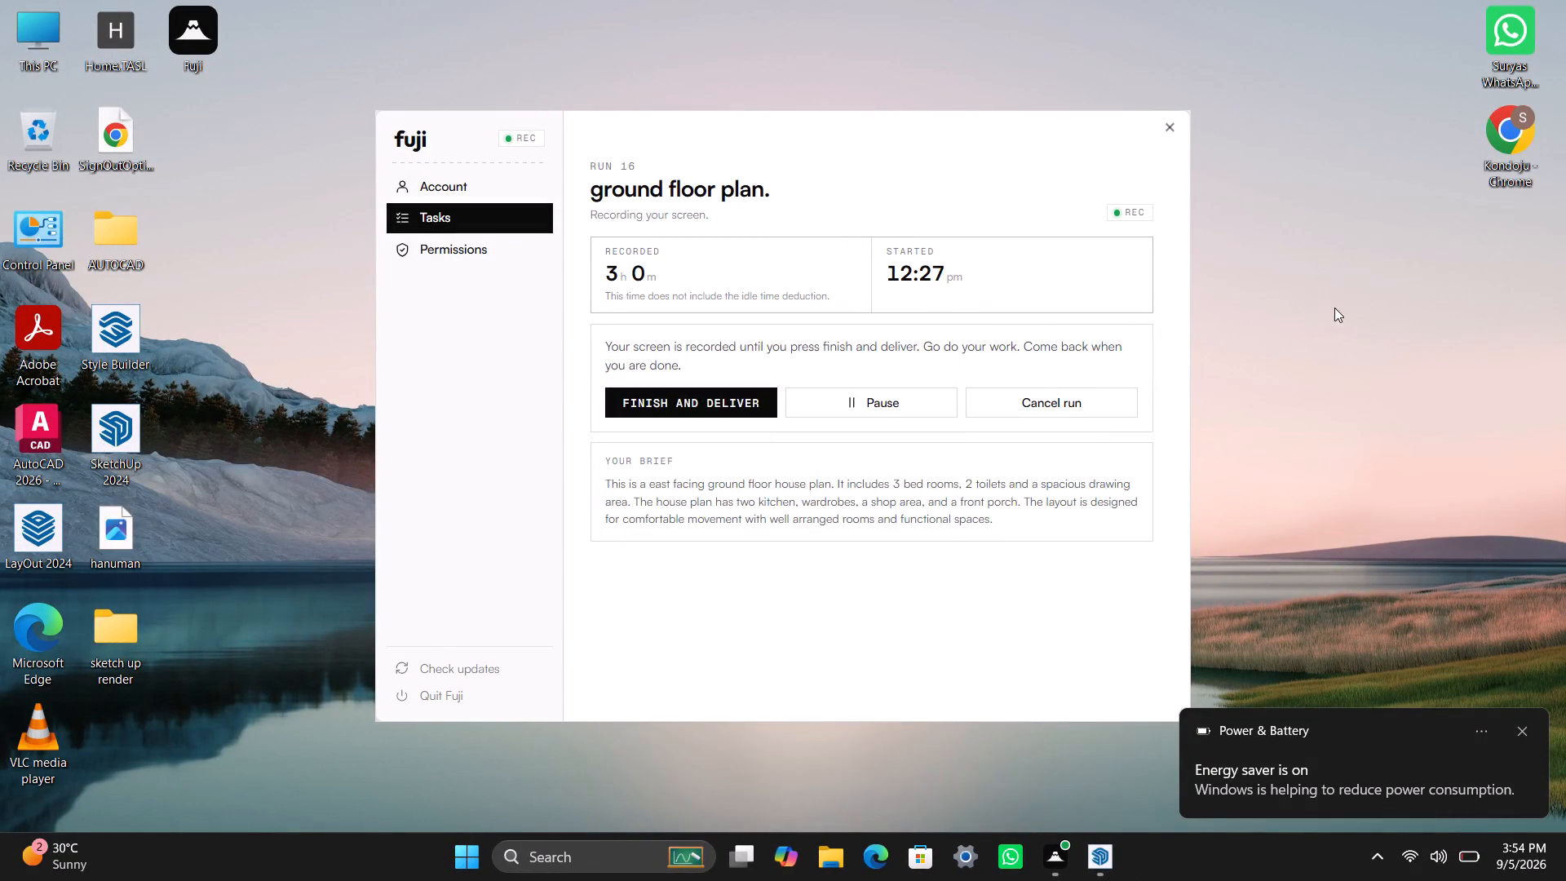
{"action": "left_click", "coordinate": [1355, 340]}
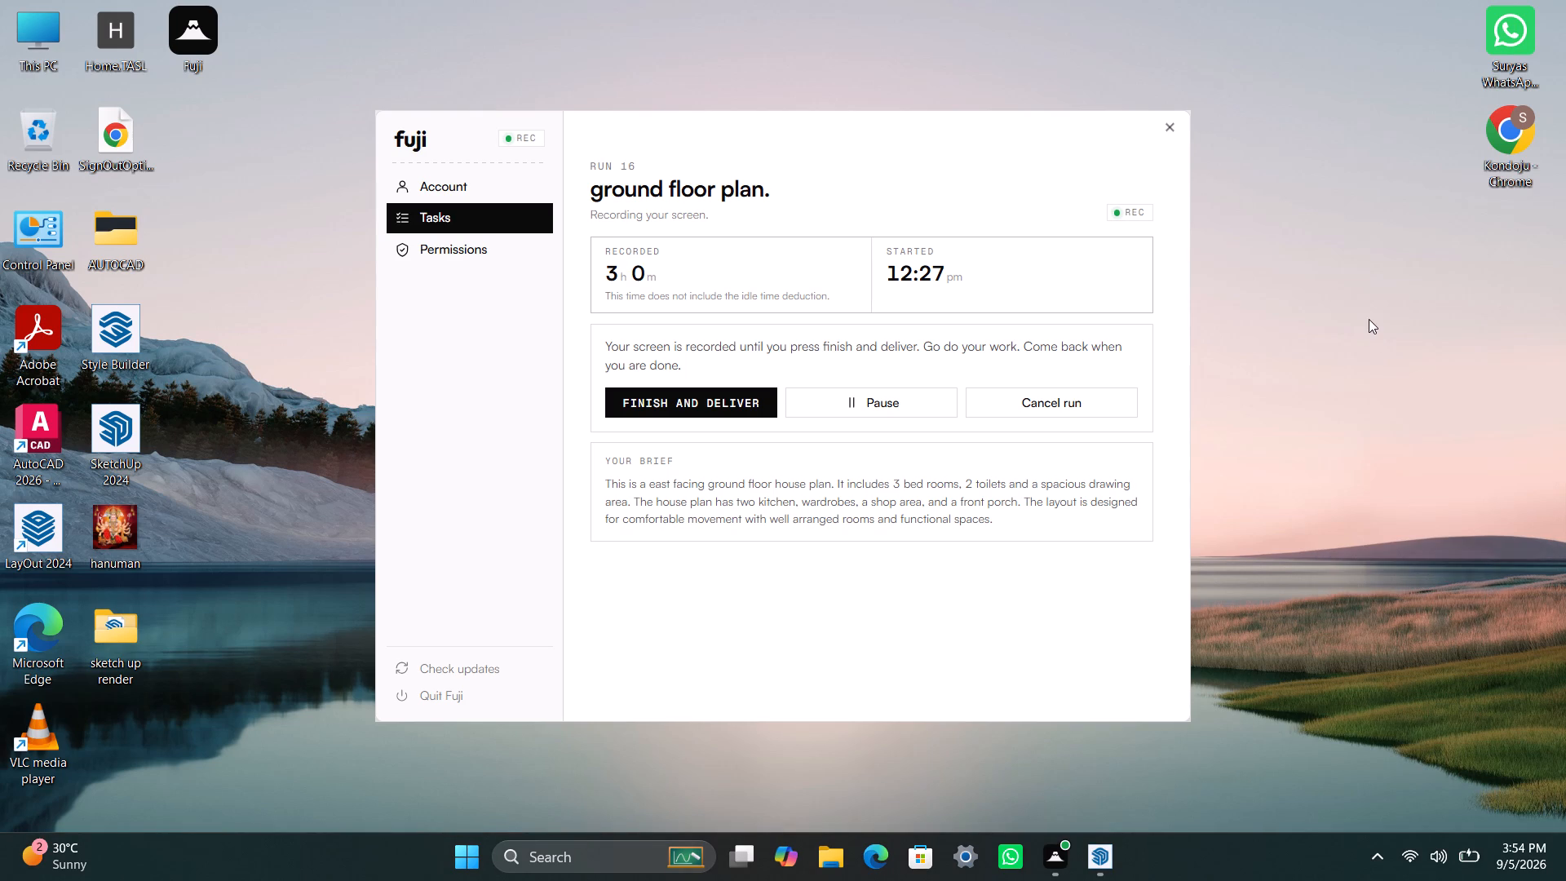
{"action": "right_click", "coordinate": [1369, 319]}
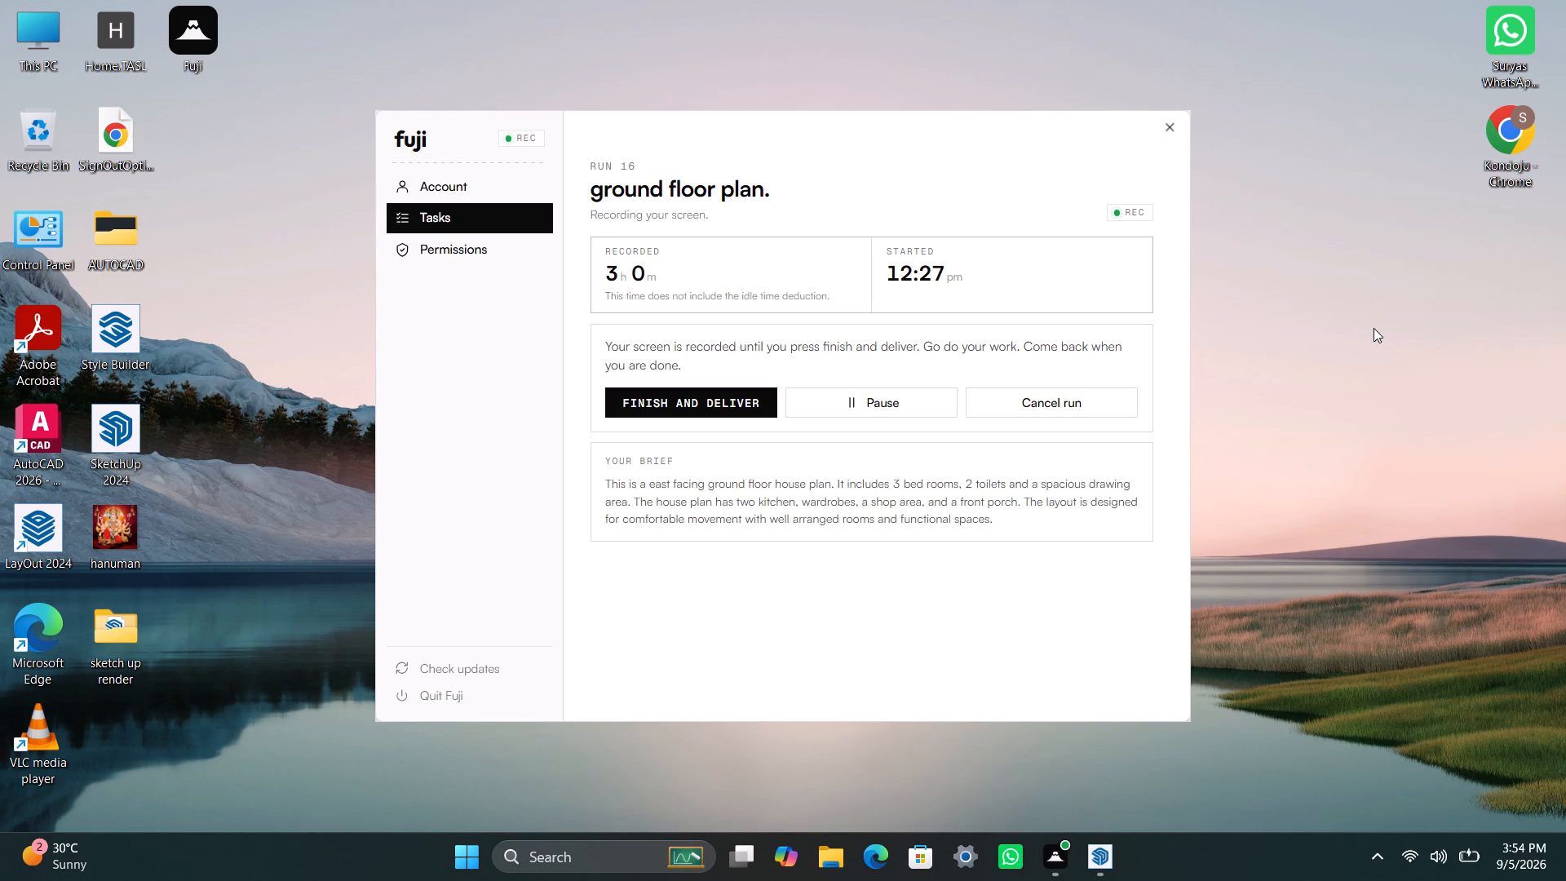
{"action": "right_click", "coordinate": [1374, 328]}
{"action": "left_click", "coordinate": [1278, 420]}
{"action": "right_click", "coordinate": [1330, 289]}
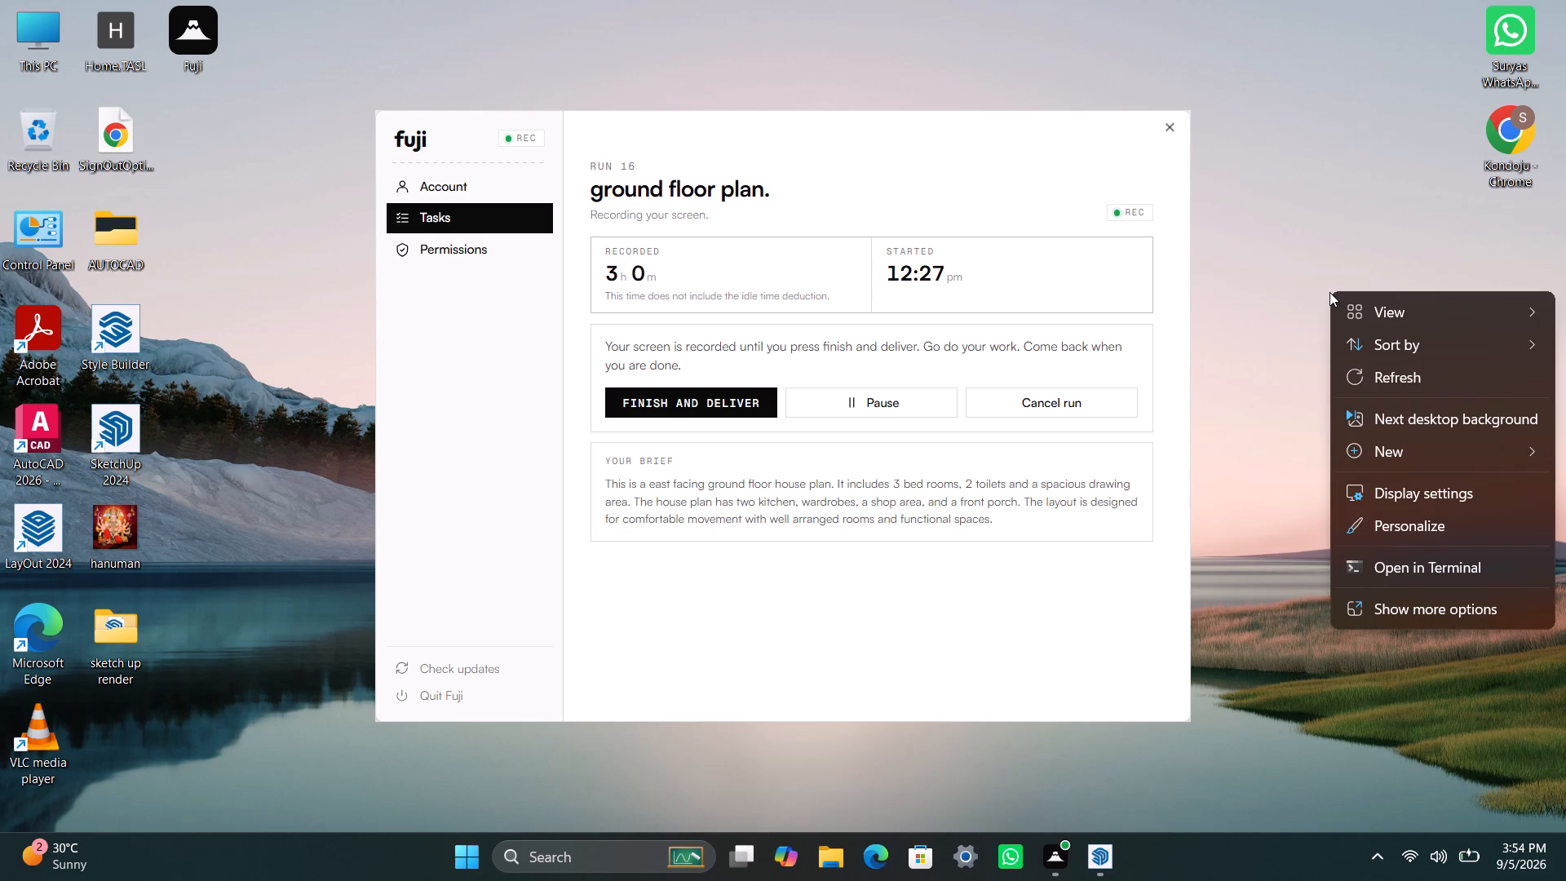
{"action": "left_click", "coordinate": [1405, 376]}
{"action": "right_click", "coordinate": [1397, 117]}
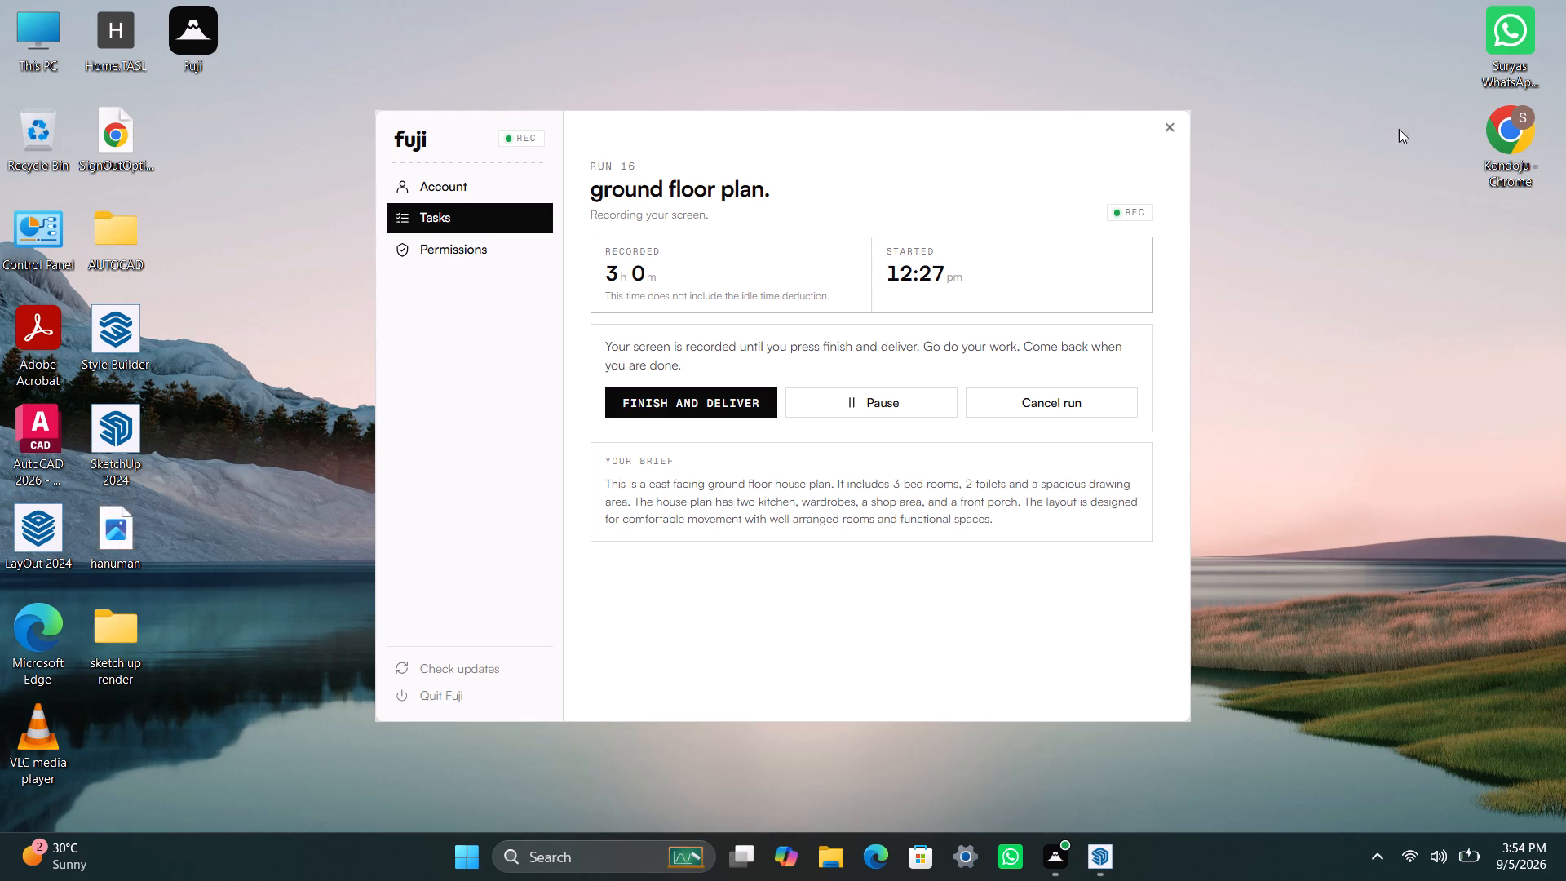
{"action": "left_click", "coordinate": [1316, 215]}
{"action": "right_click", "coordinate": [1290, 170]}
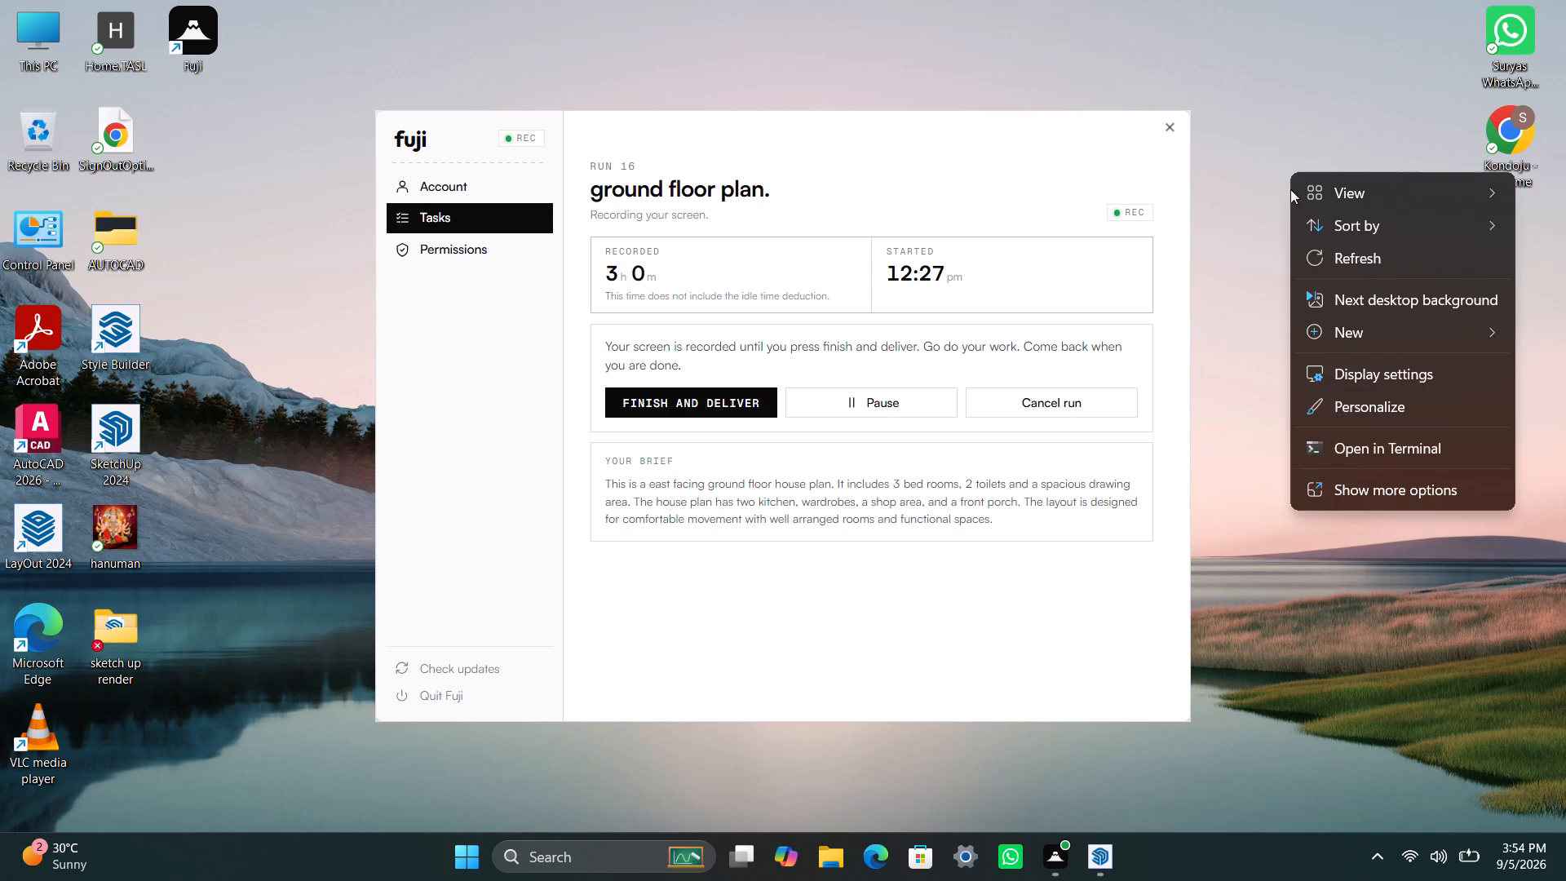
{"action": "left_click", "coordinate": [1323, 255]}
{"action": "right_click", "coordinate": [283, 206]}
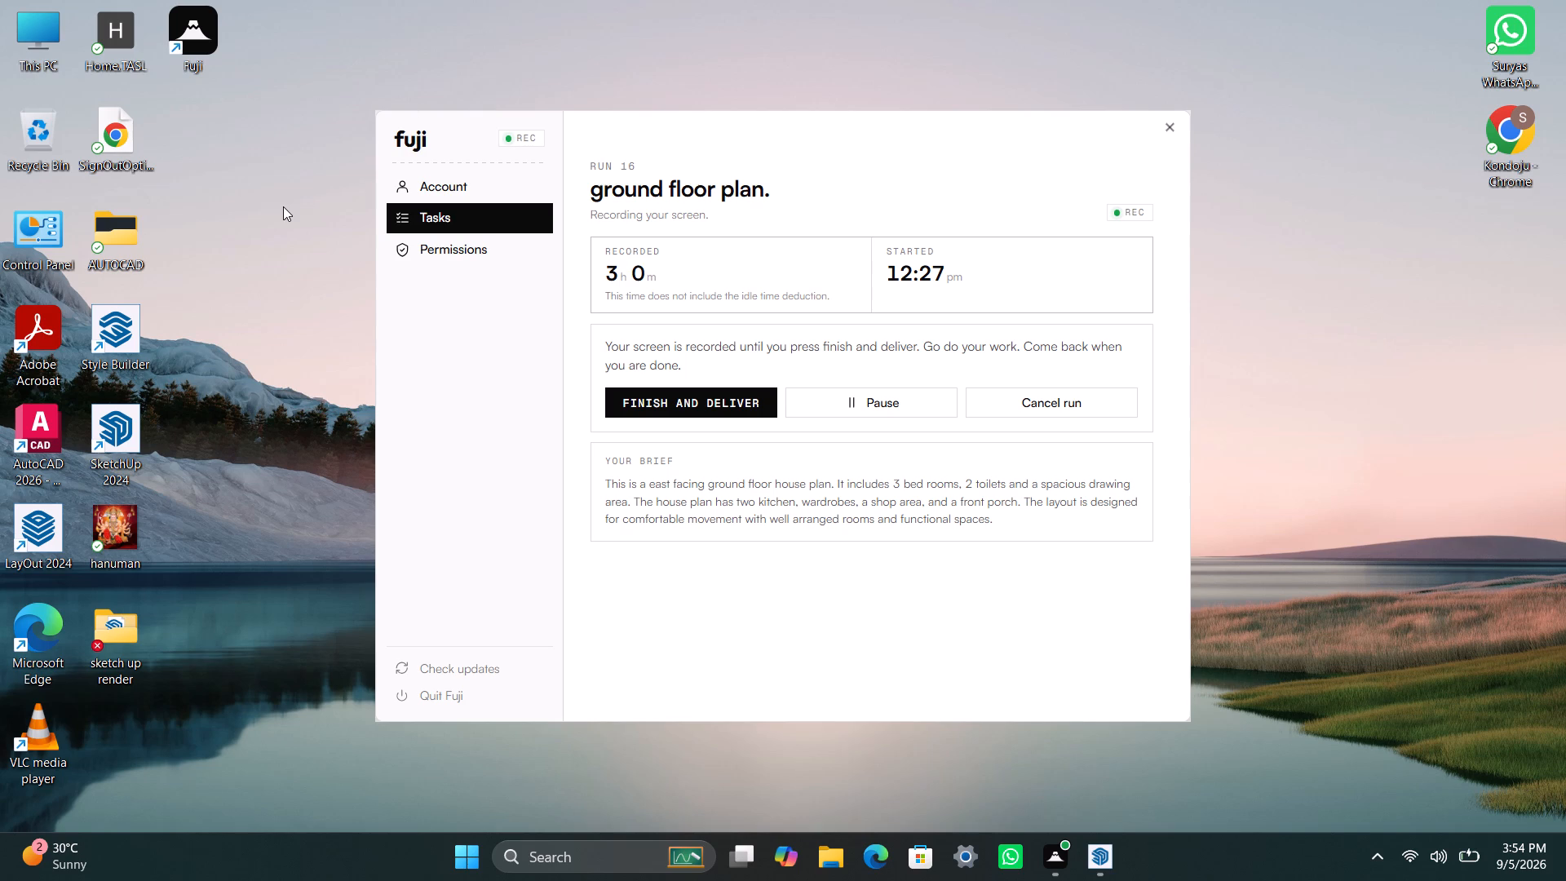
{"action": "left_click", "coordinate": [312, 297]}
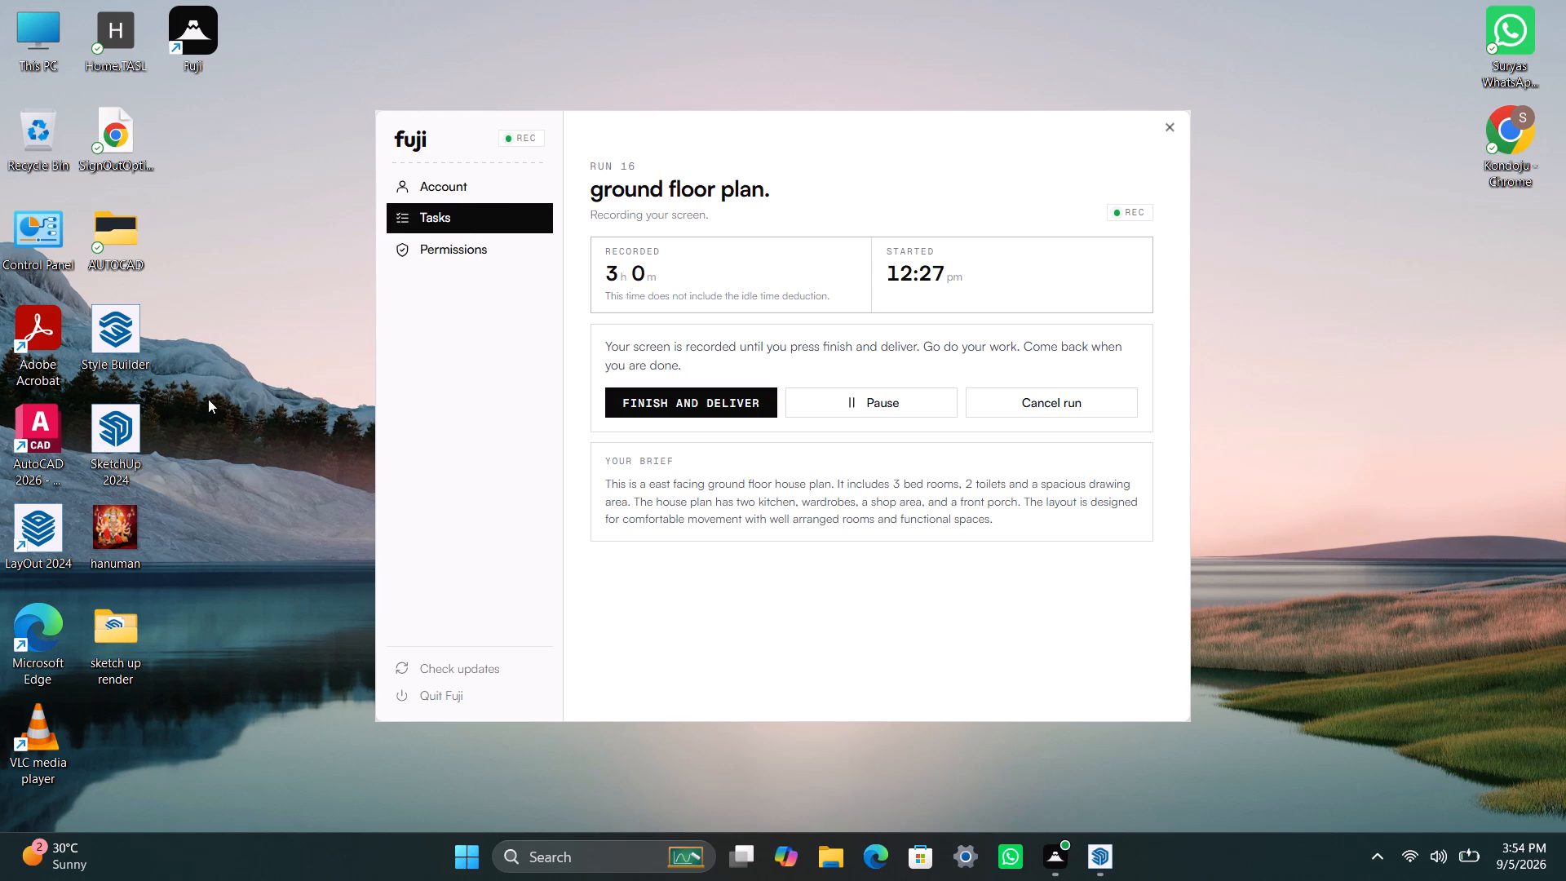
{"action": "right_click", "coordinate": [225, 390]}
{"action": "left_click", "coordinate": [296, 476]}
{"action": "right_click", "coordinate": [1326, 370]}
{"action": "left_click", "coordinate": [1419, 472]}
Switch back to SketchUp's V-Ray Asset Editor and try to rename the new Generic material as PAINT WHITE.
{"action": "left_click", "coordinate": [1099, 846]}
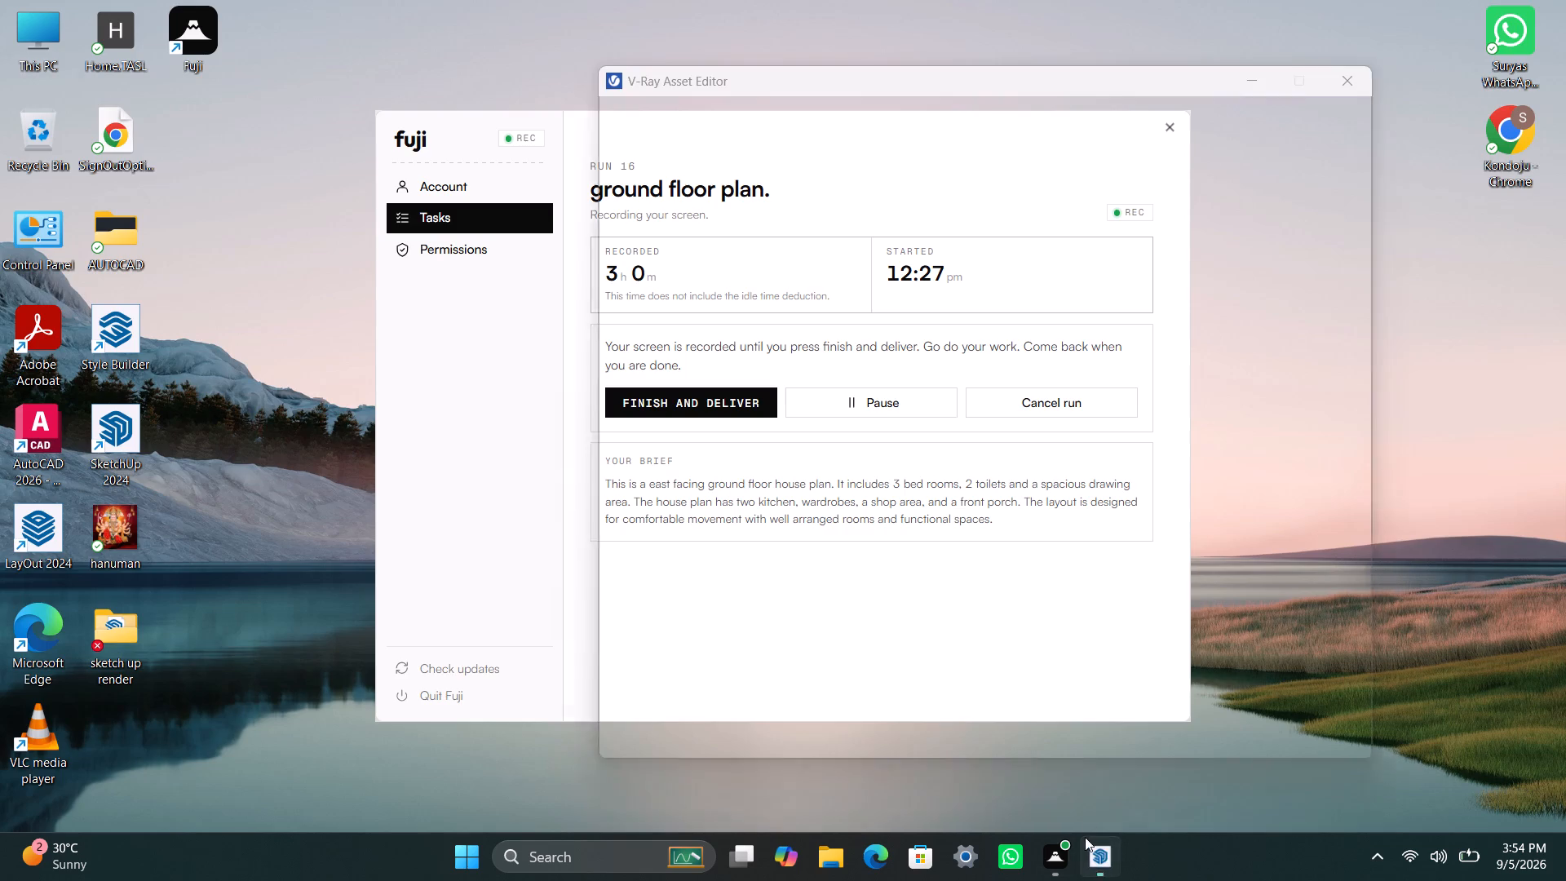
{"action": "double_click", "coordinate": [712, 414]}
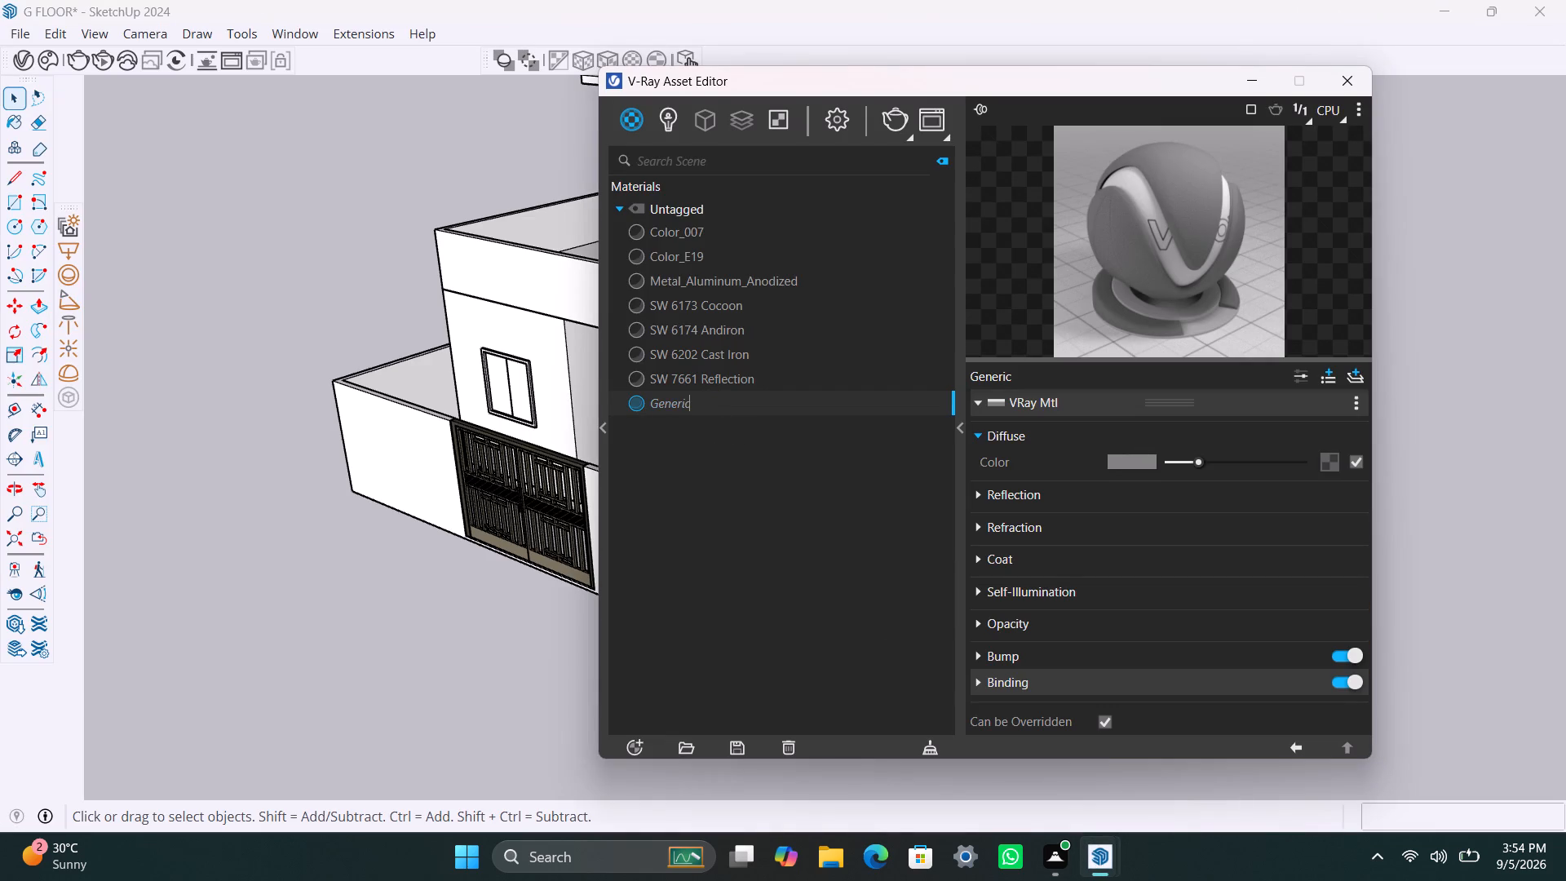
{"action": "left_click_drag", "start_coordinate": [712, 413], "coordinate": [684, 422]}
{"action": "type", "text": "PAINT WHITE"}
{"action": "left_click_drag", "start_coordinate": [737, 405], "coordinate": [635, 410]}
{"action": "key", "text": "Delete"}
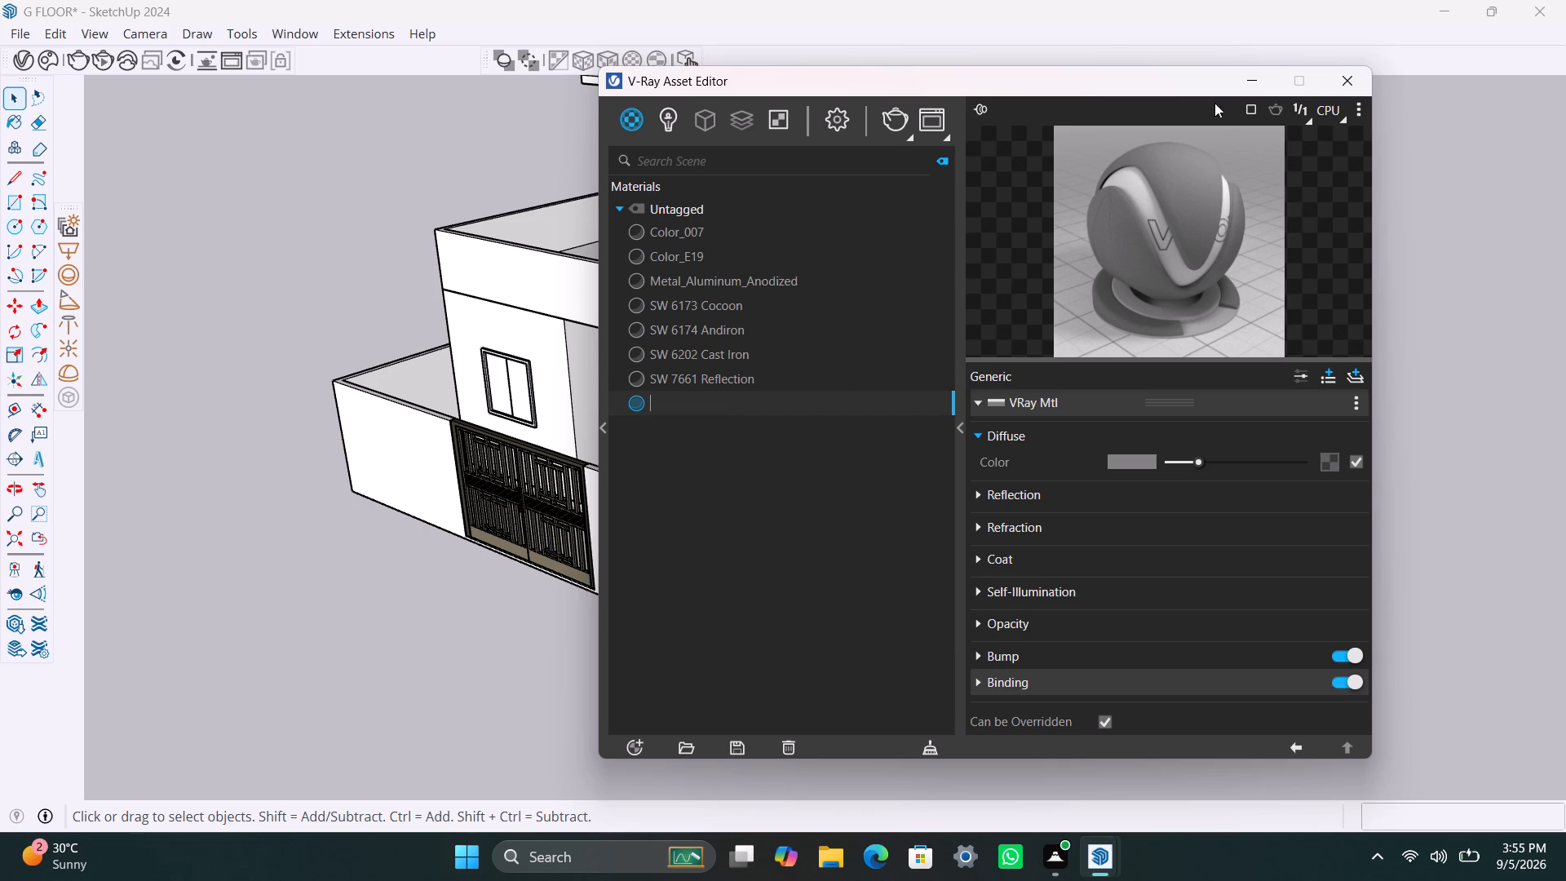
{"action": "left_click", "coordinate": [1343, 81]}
Open the Chaos Cosmos Browser and import the downloaded Chocolate White 001 material into the scene.
{"action": "left_click", "coordinate": [51, 66]}
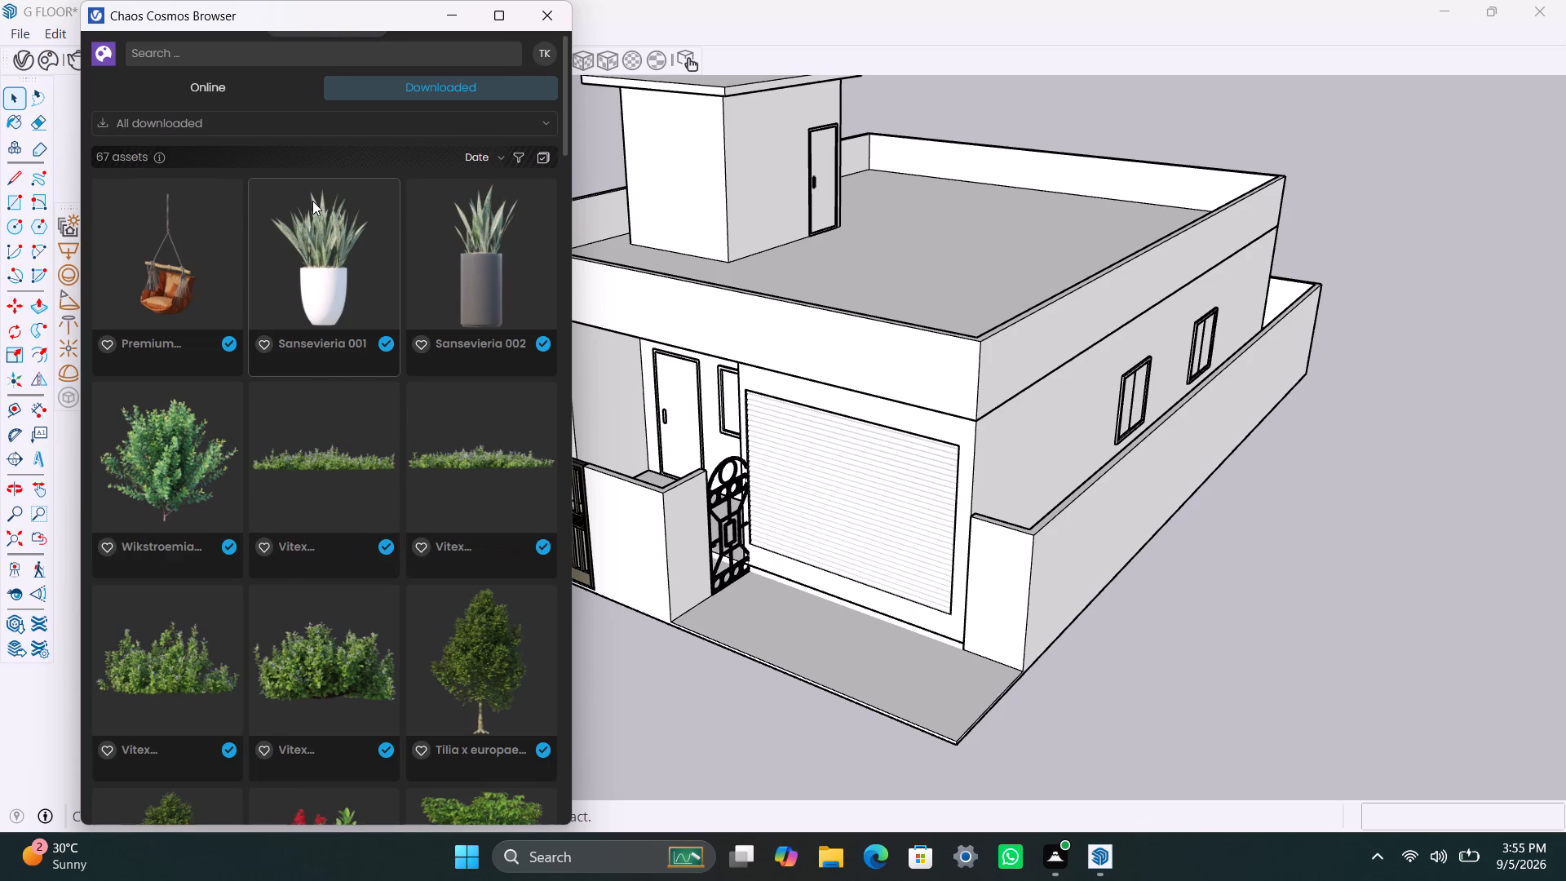
{"action": "scroll", "coordinate": [277, 454], "scroll_direction": "down", "scroll_amount": 3}
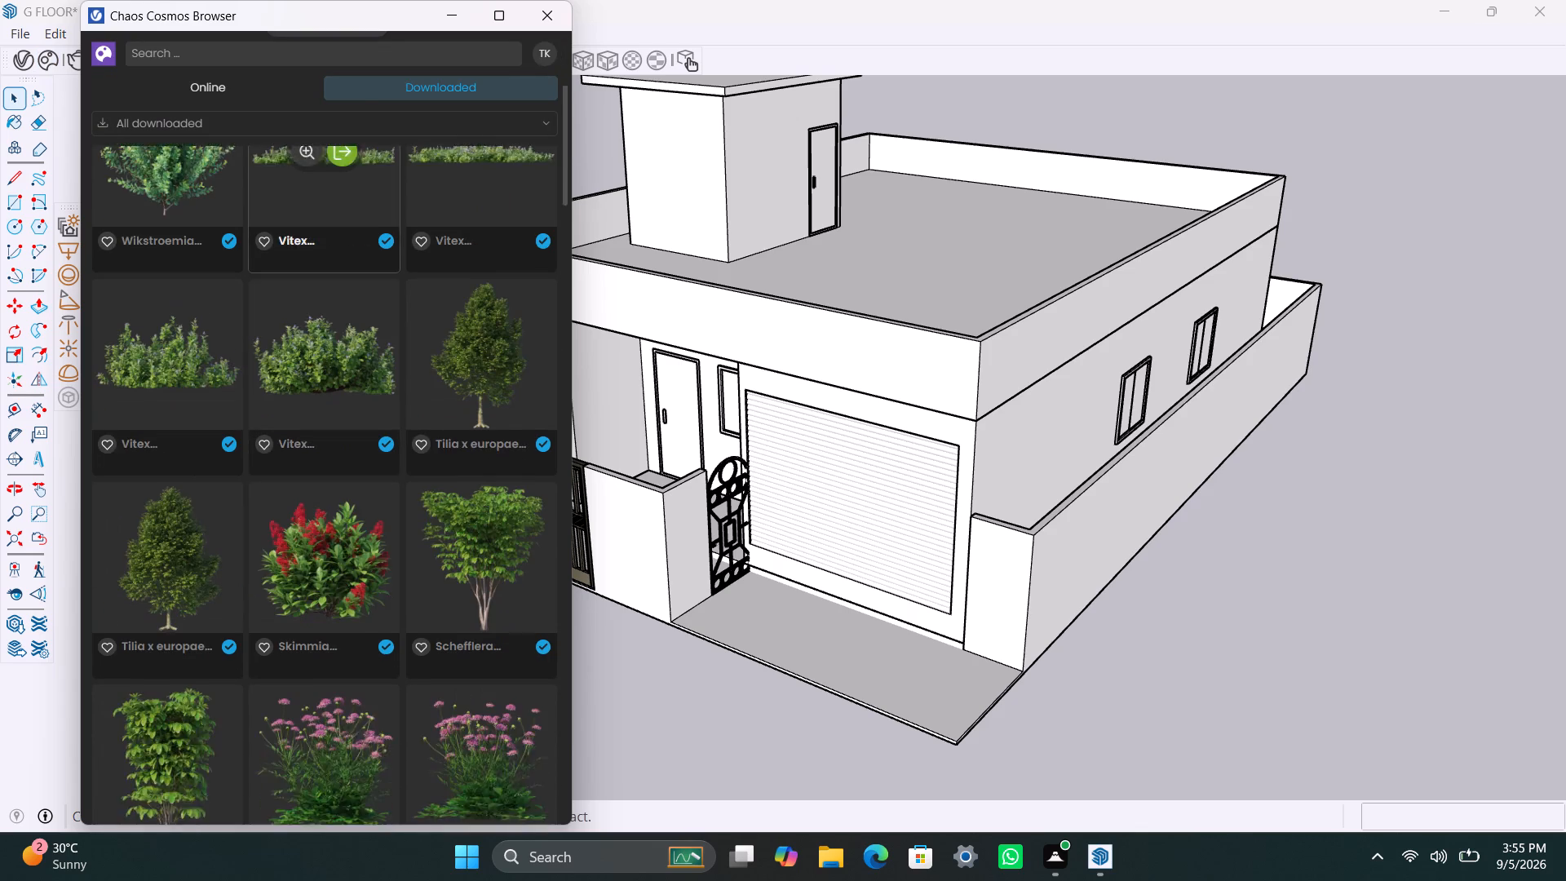
{"action": "scroll", "coordinate": [278, 454], "scroll_direction": "down", "scroll_amount": 8}
{"action": "scroll", "coordinate": [332, 493], "scroll_direction": "down", "scroll_amount": 5}
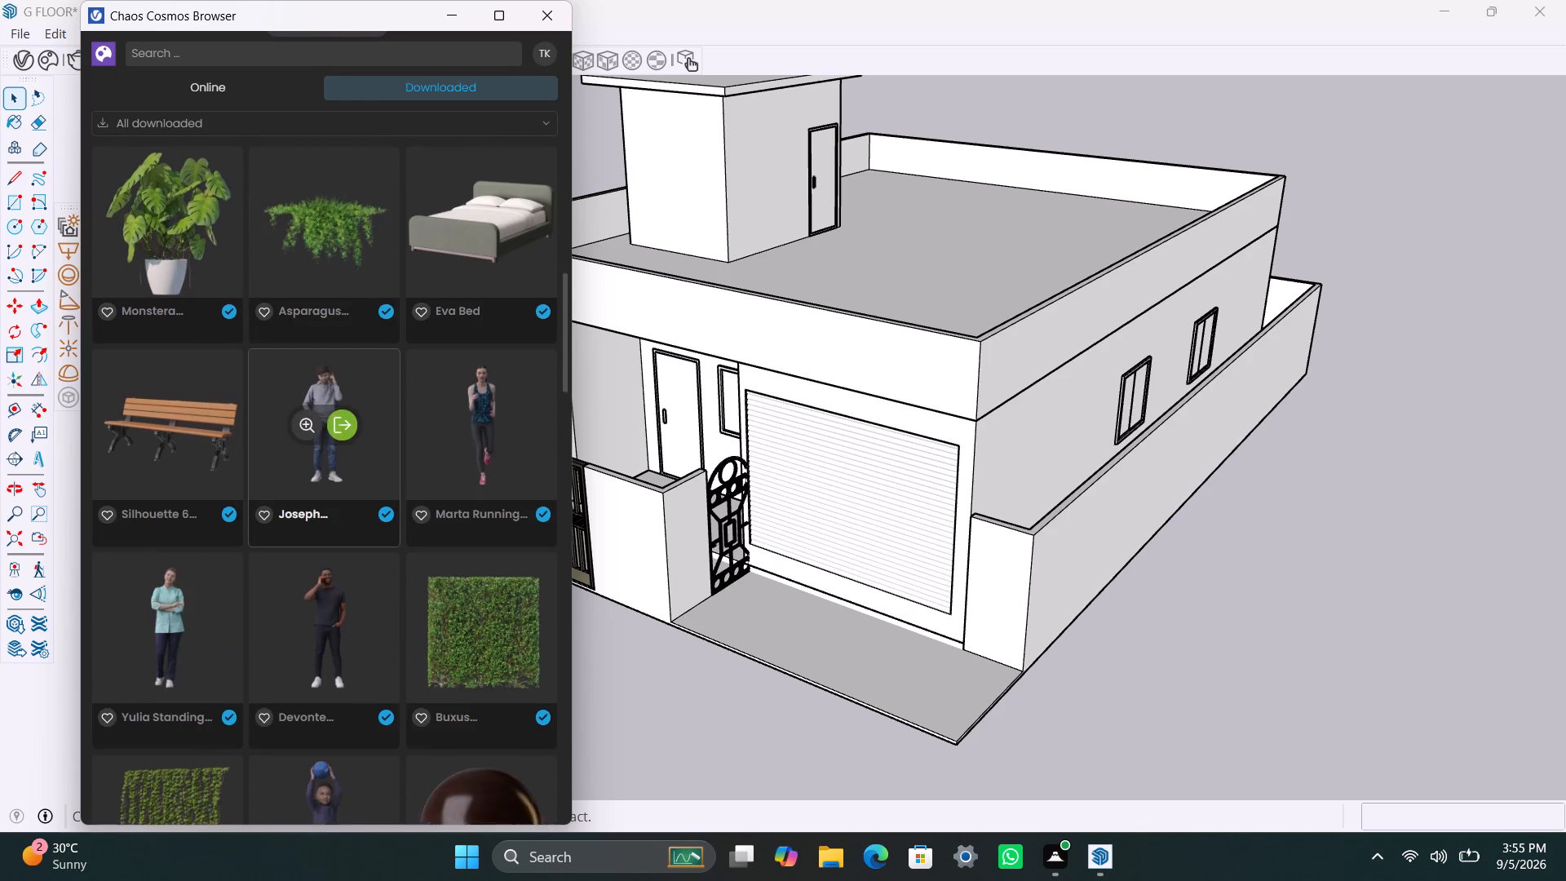
{"action": "scroll", "coordinate": [343, 509], "scroll_direction": "down", "scroll_amount": 6}
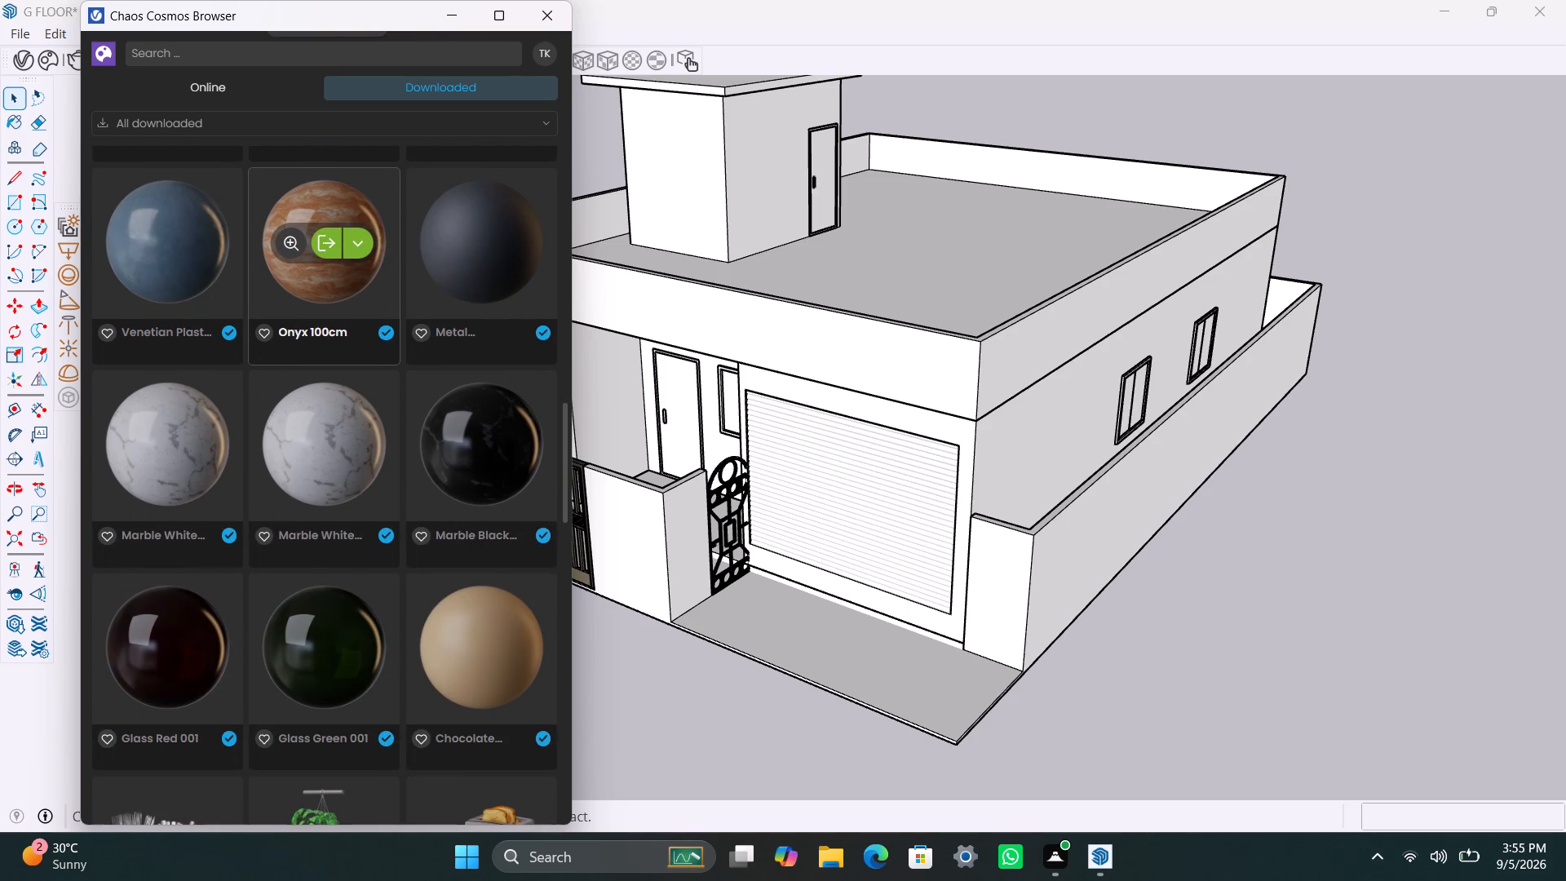
{"action": "scroll", "coordinate": [347, 512], "scroll_direction": "up", "scroll_amount": 3}
{"action": "scroll", "coordinate": [347, 512], "scroll_direction": "down", "scroll_amount": 4}
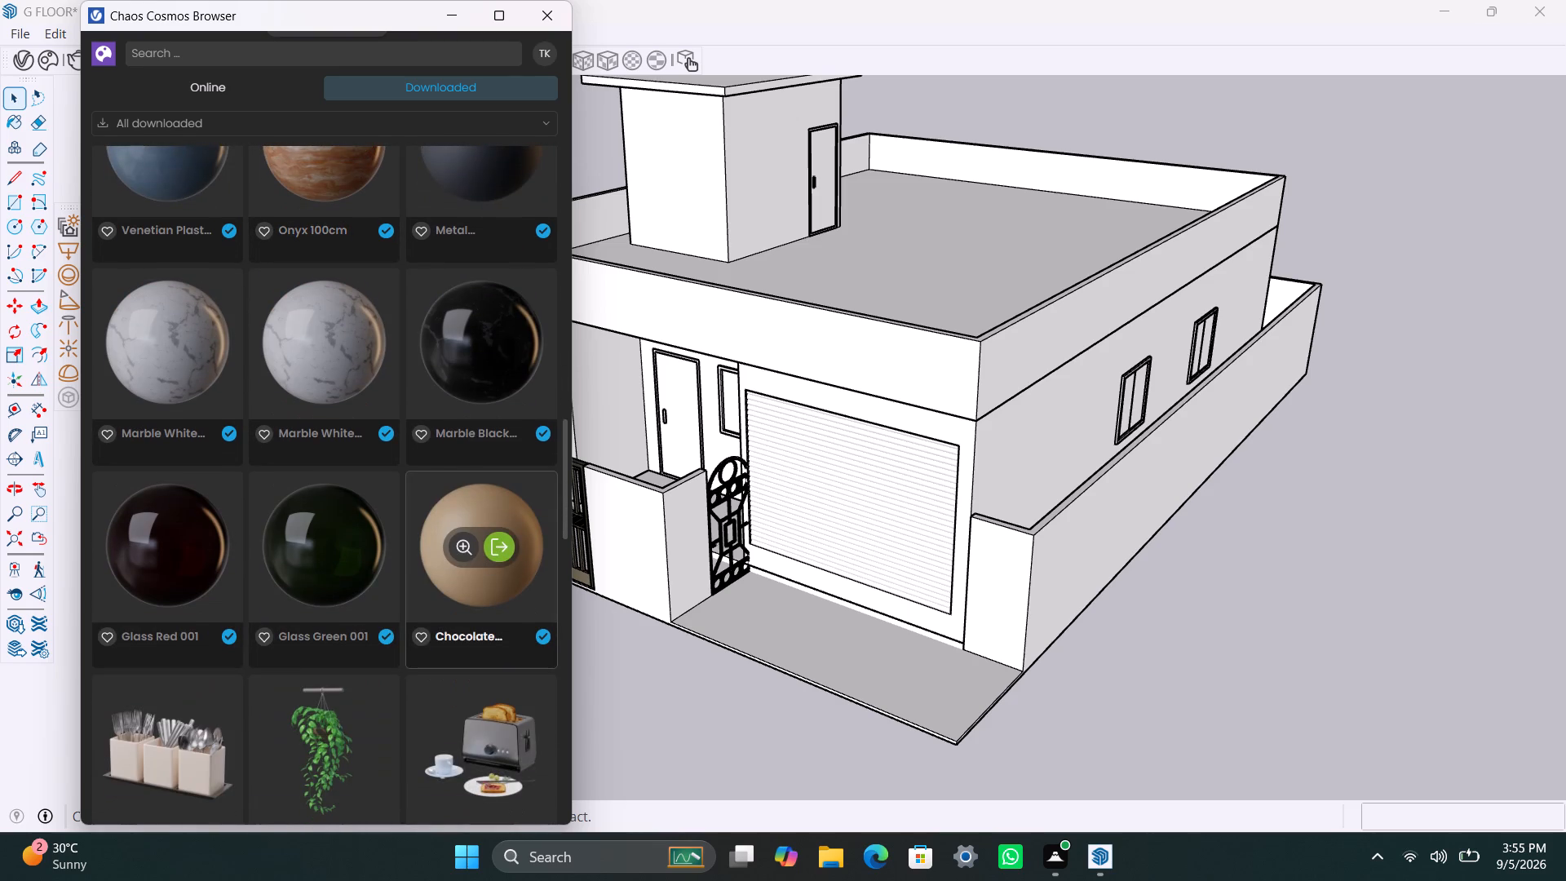
{"action": "left_click", "coordinate": [503, 555]}
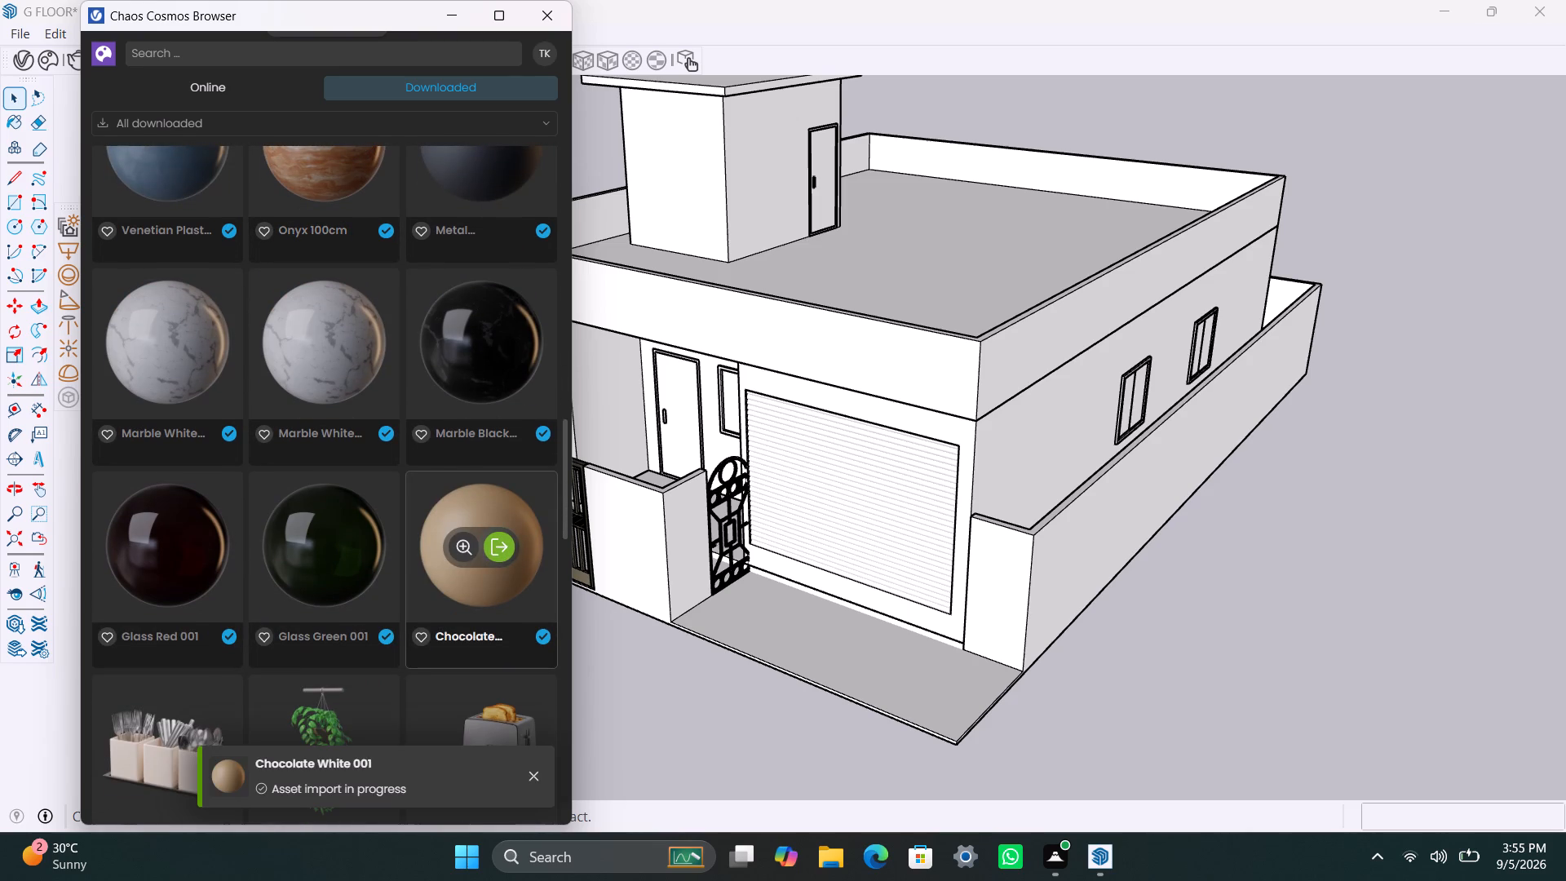
Find the Wall Paint Simple Reflective material among the downloaded Cosmos assets and import it into the scene.
{"action": "scroll", "coordinate": [391, 684], "scroll_direction": "down", "scroll_amount": 8}
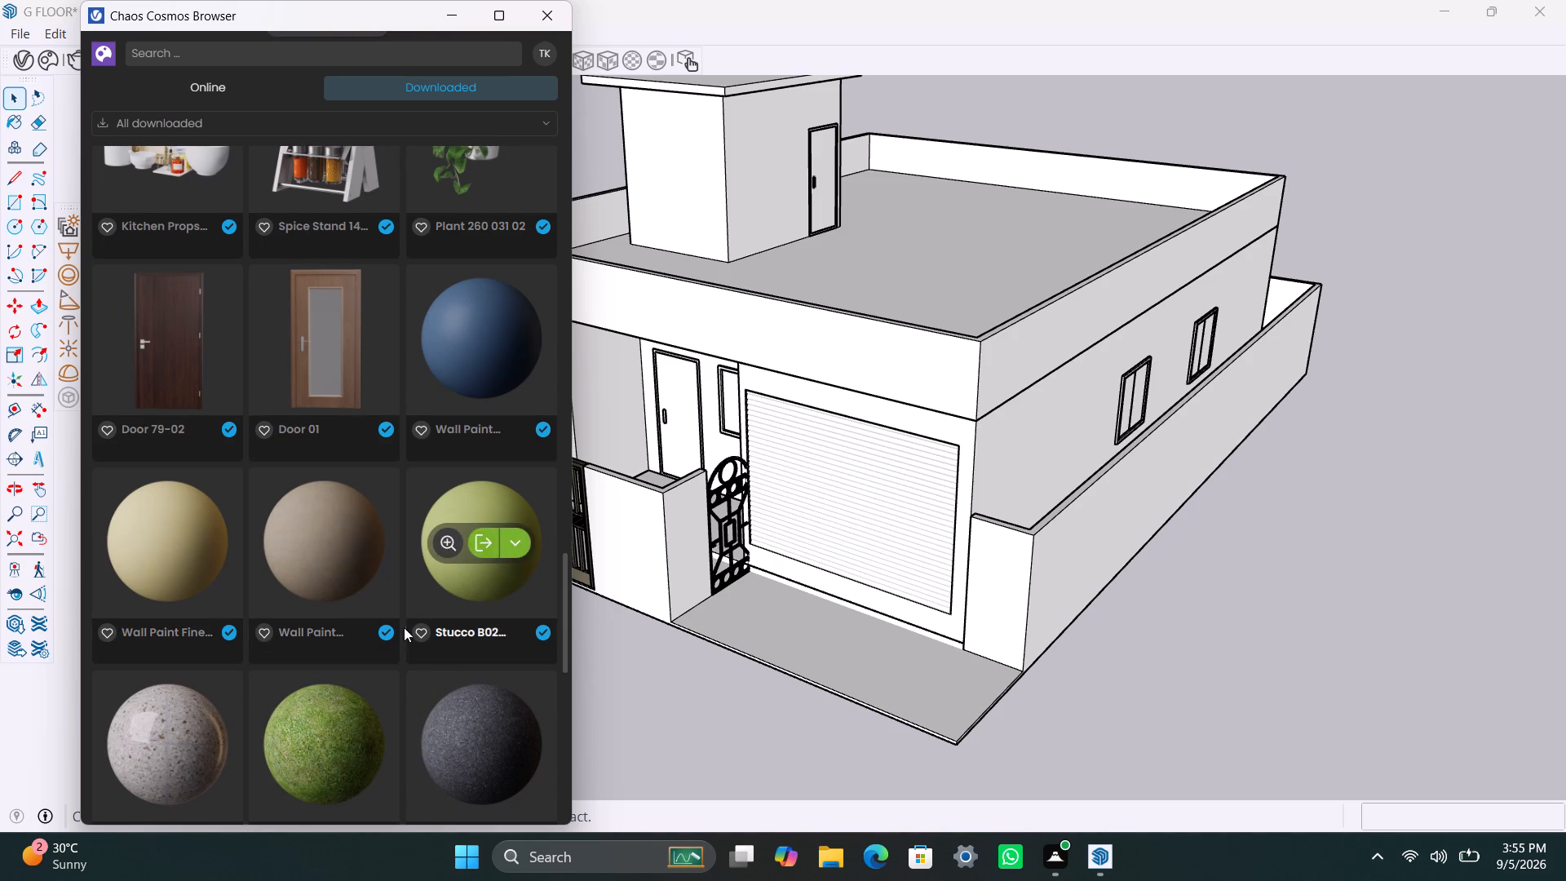
{"action": "scroll", "coordinate": [404, 629], "scroll_direction": "down", "scroll_amount": 9}
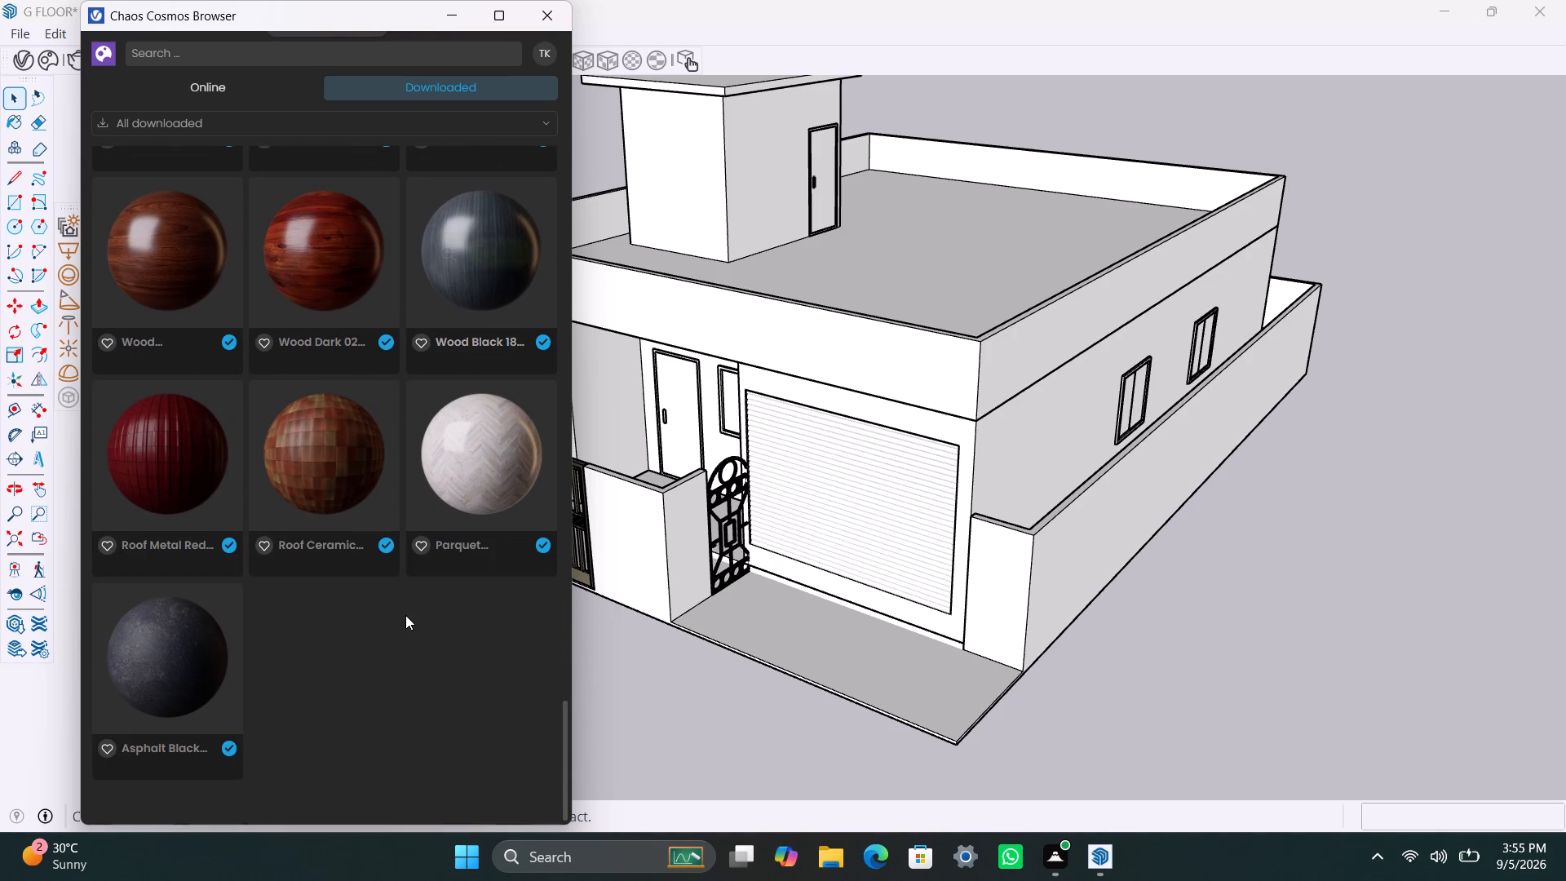
{"action": "scroll", "coordinate": [405, 615], "scroll_direction": "down", "scroll_amount": 2}
{"action": "scroll", "coordinate": [405, 615], "scroll_direction": "up", "scroll_amount": 4}
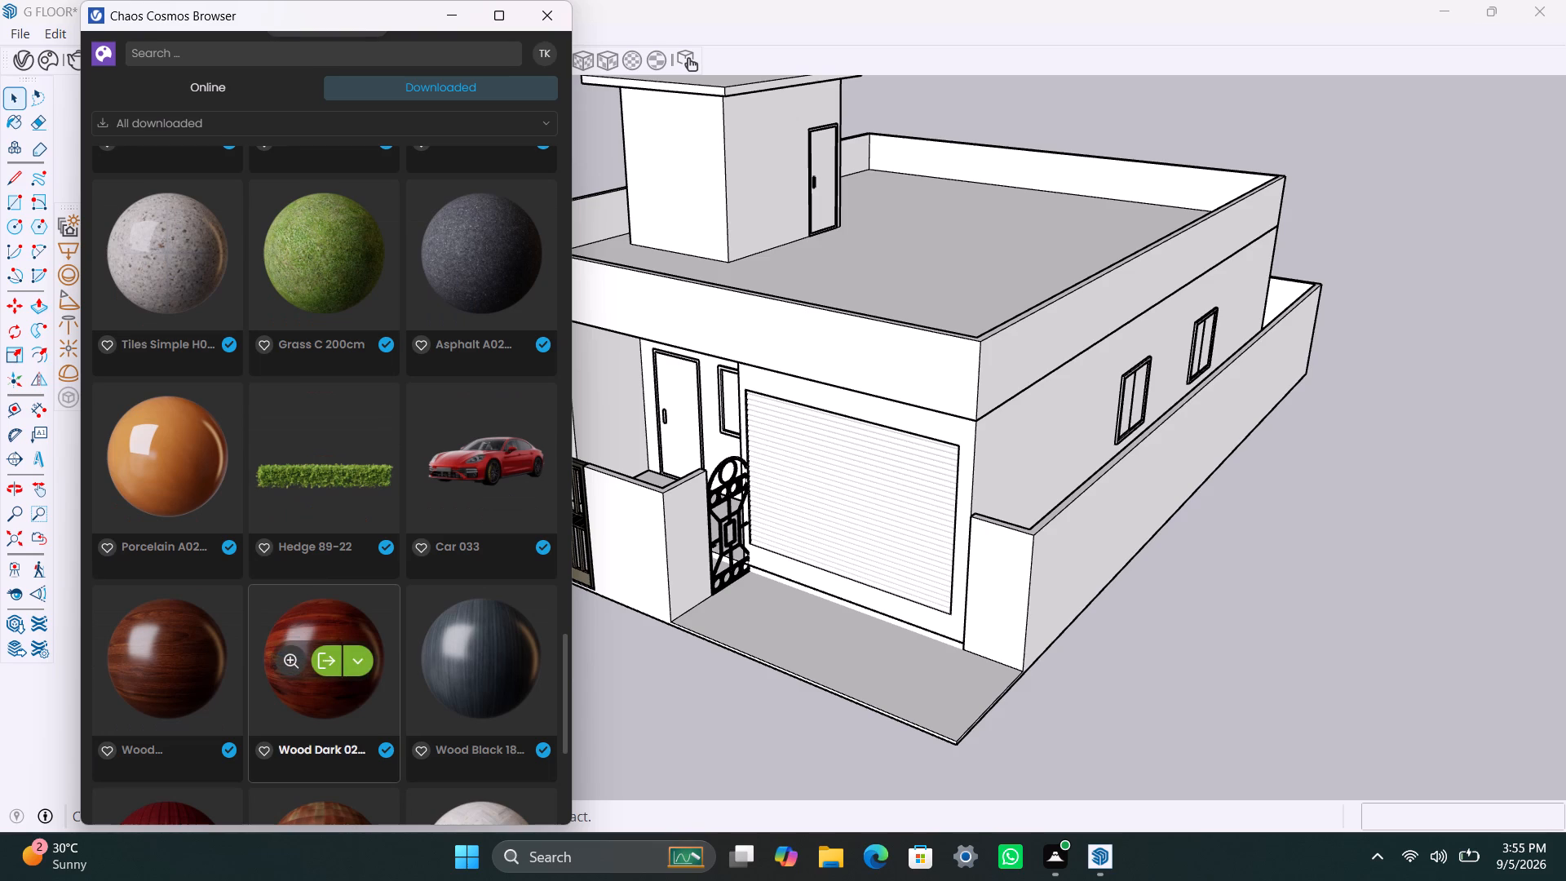
{"action": "scroll", "coordinate": [263, 587], "scroll_direction": "up", "scroll_amount": 12}
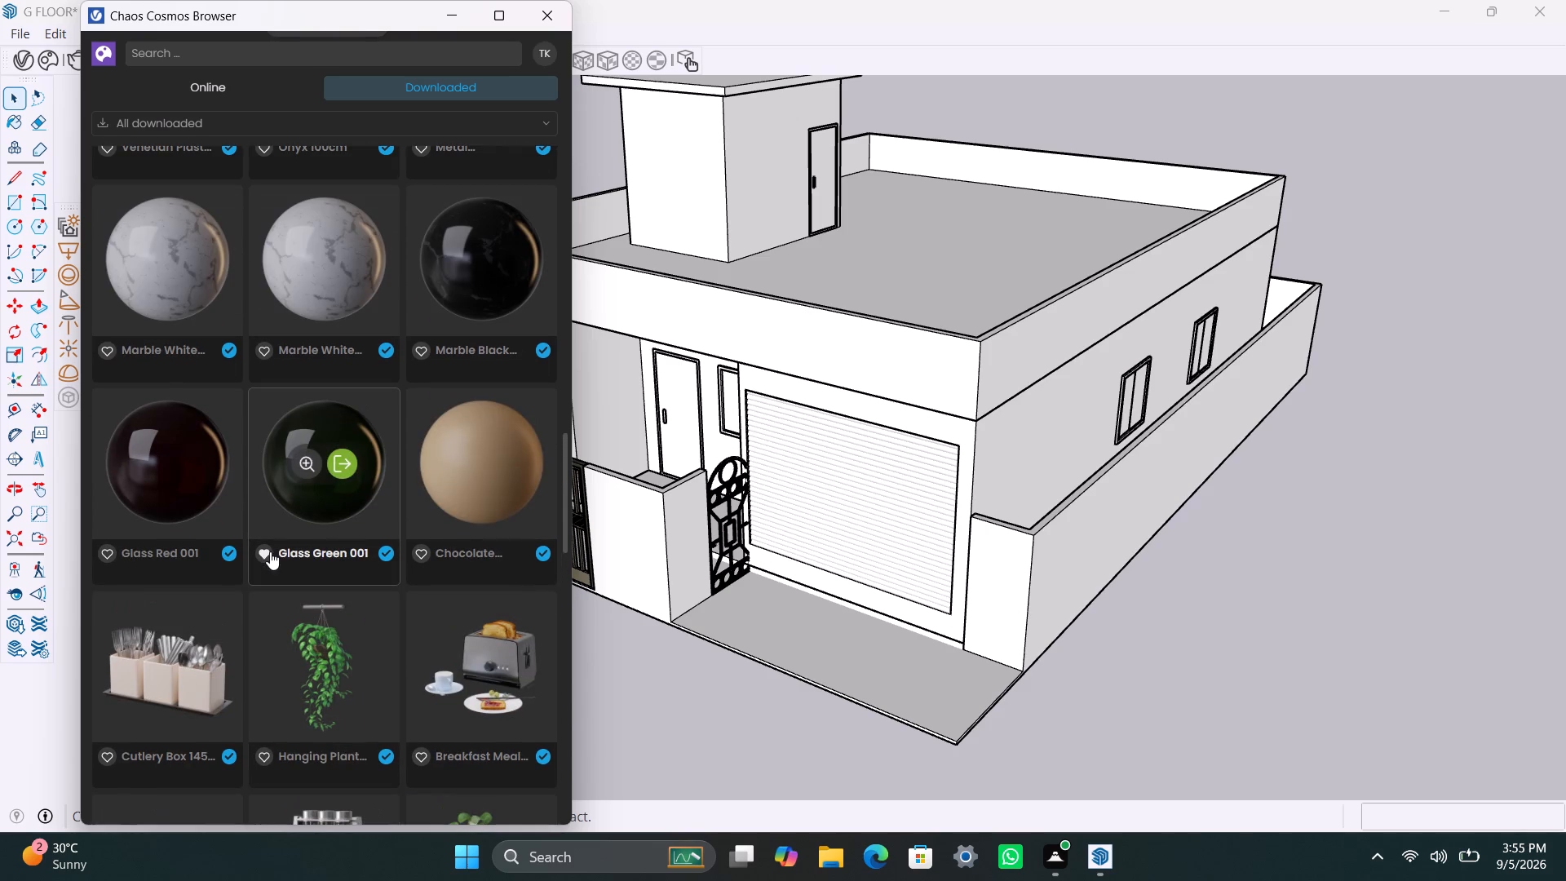
{"action": "scroll", "coordinate": [431, 546], "scroll_direction": "down", "scroll_amount": 6}
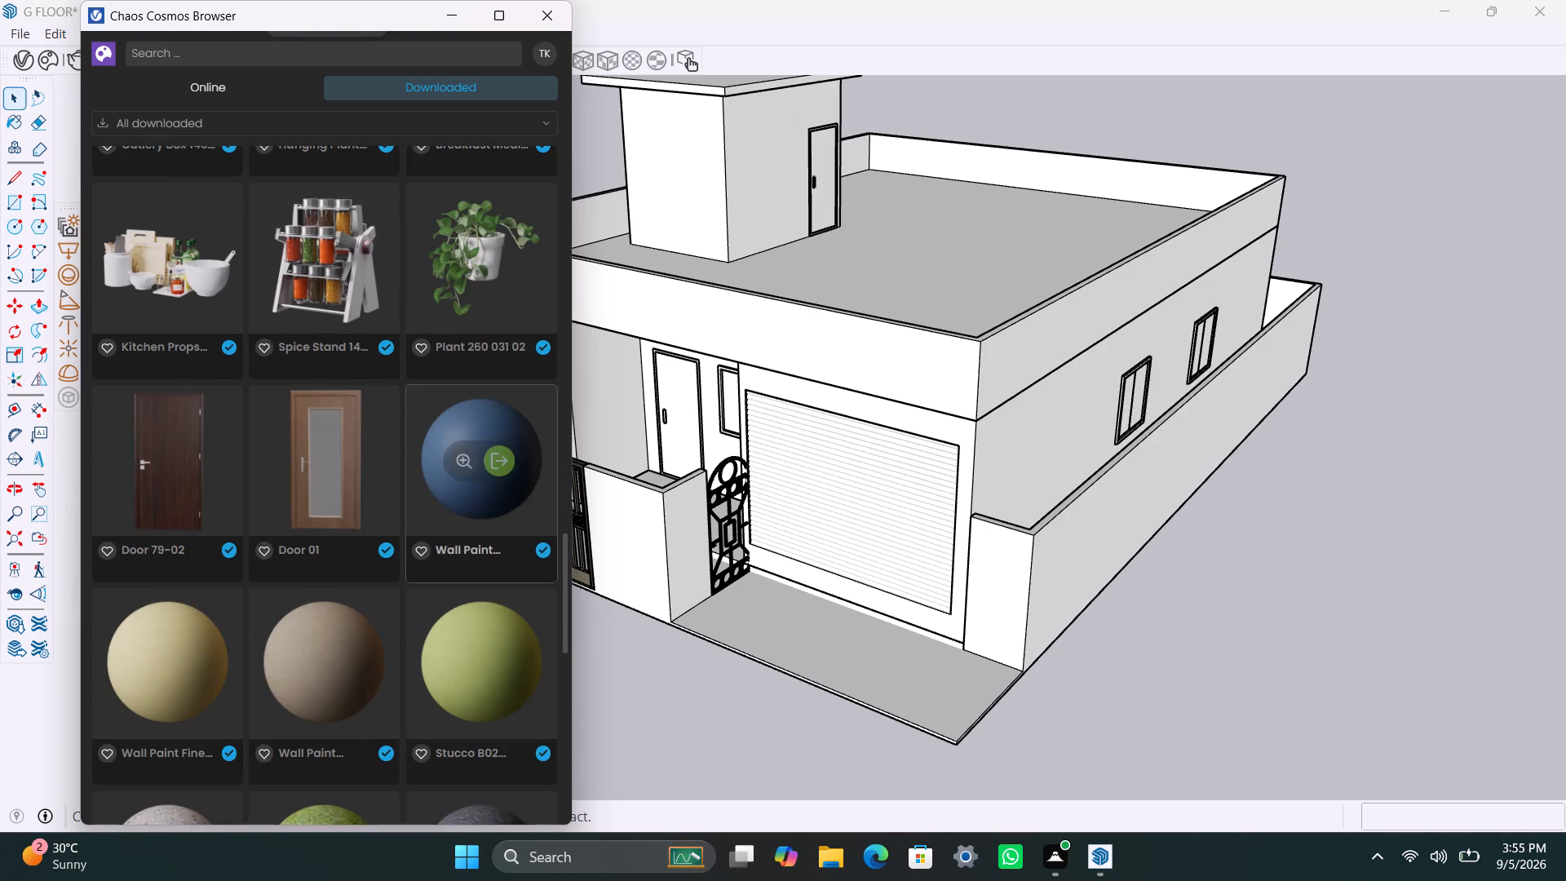
{"action": "scroll", "coordinate": [431, 560], "scroll_direction": "down", "scroll_amount": 3}
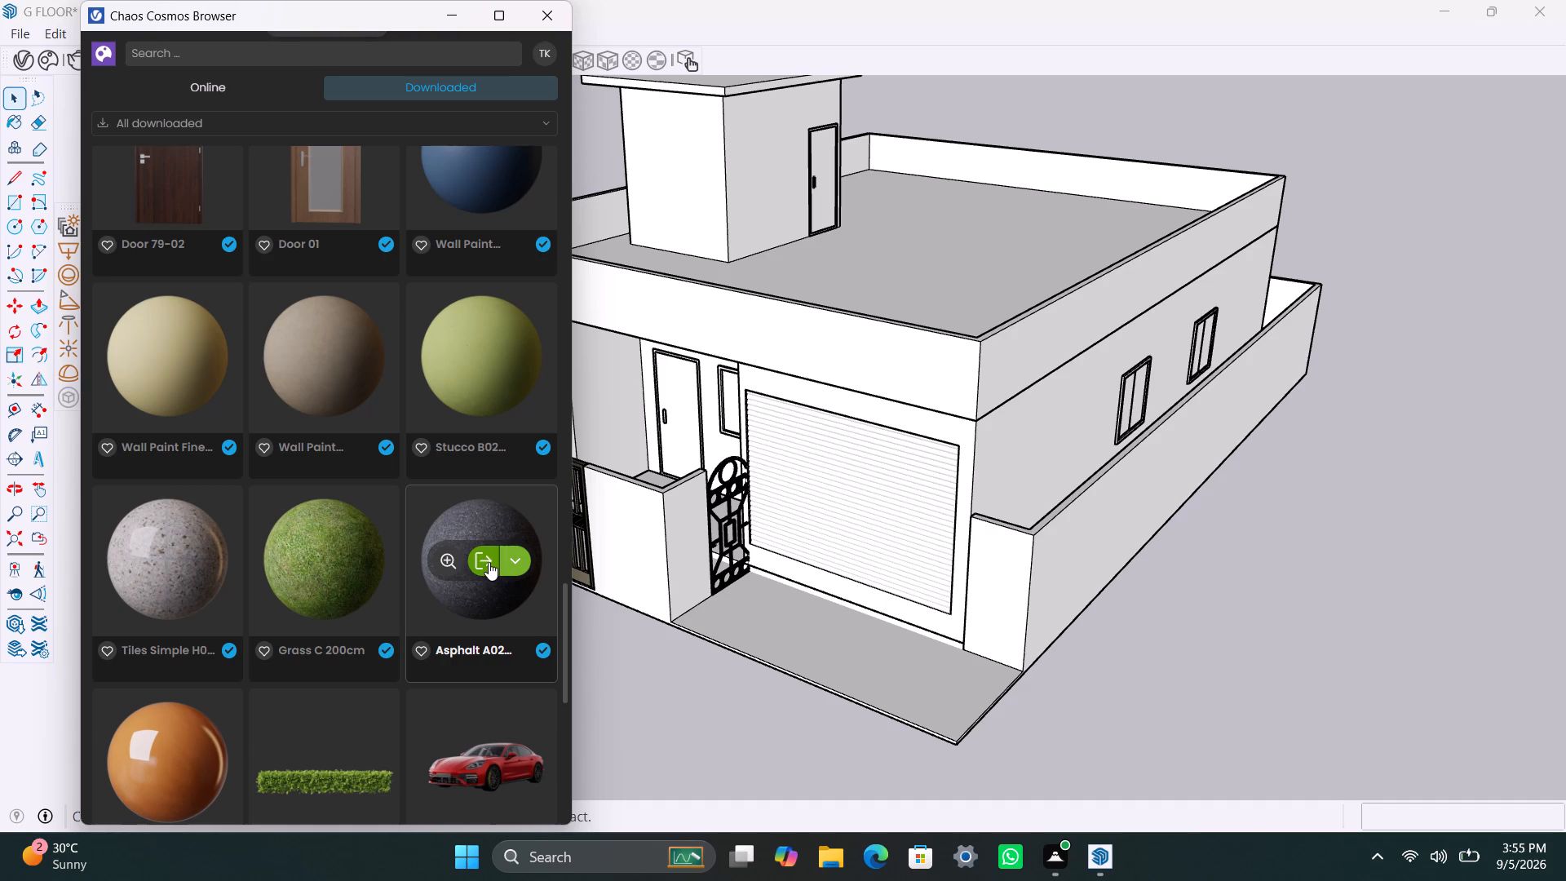
{"action": "scroll", "coordinate": [401, 592], "scroll_direction": "down", "scroll_amount": 6}
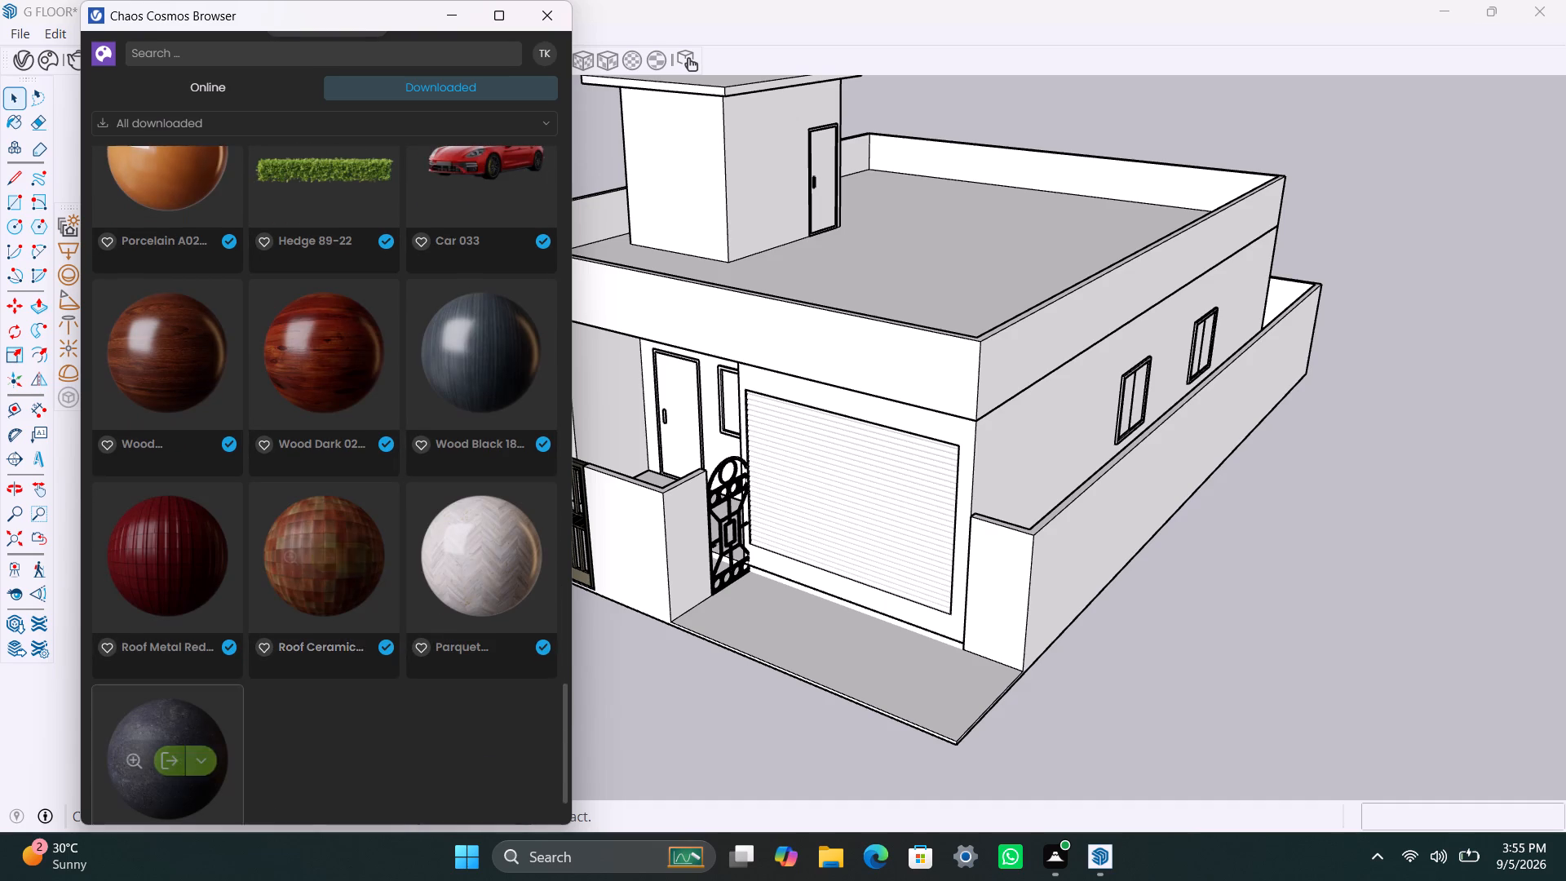
{"action": "scroll", "coordinate": [250, 697], "scroll_direction": "down", "scroll_amount": 6}
{"action": "scroll", "coordinate": [267, 680], "scroll_direction": "up", "scroll_amount": 4}
{"action": "scroll", "coordinate": [343, 582], "scroll_direction": "up", "scroll_amount": 3}
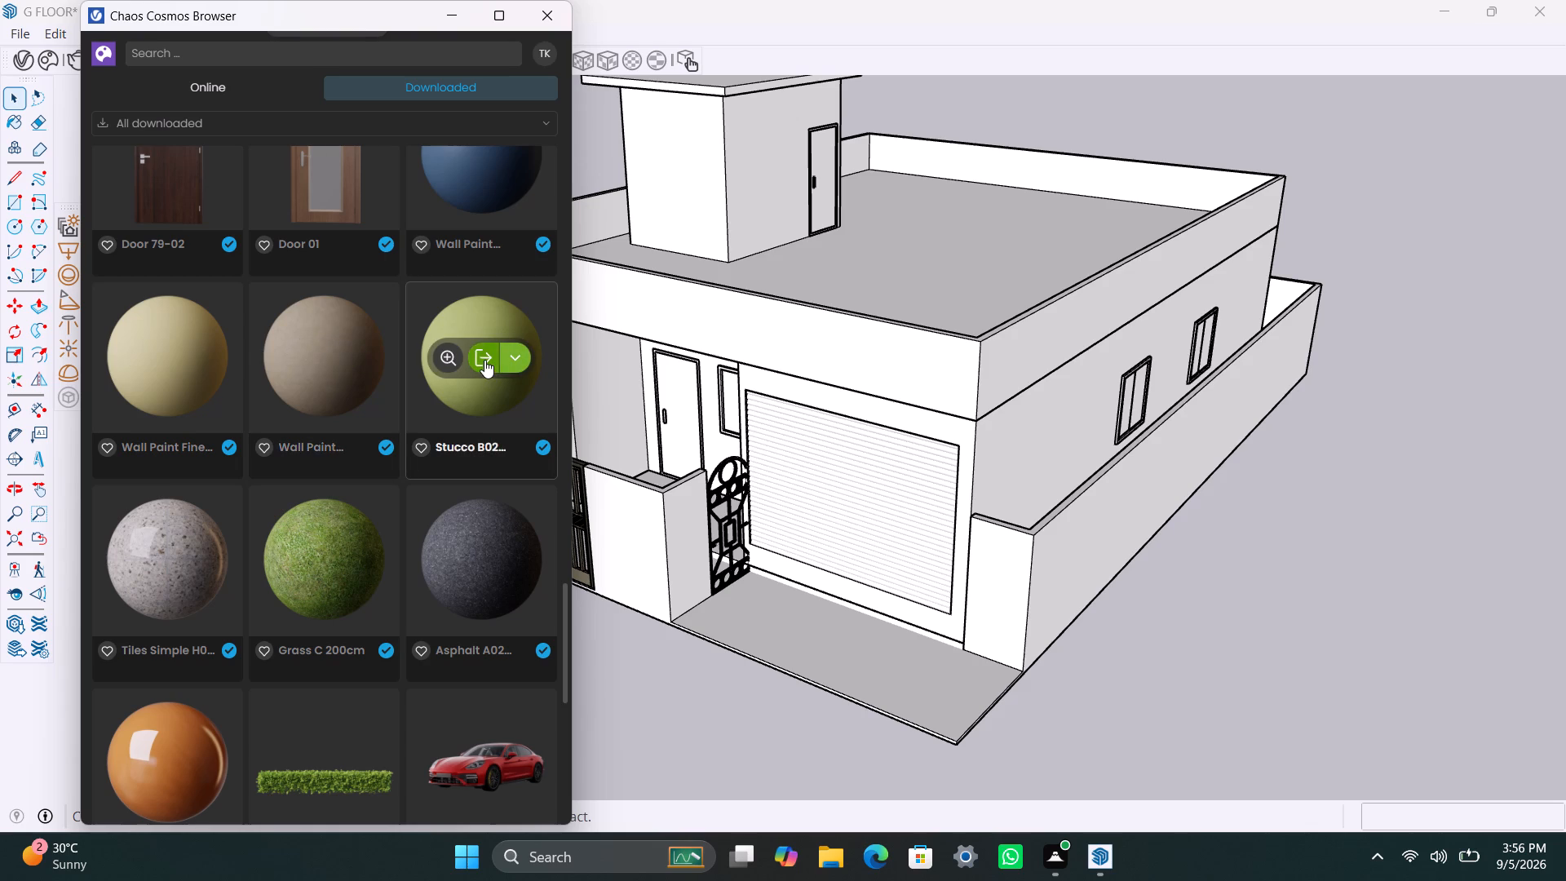
{"action": "scroll", "coordinate": [292, 418], "scroll_direction": "up", "scroll_amount": 3}
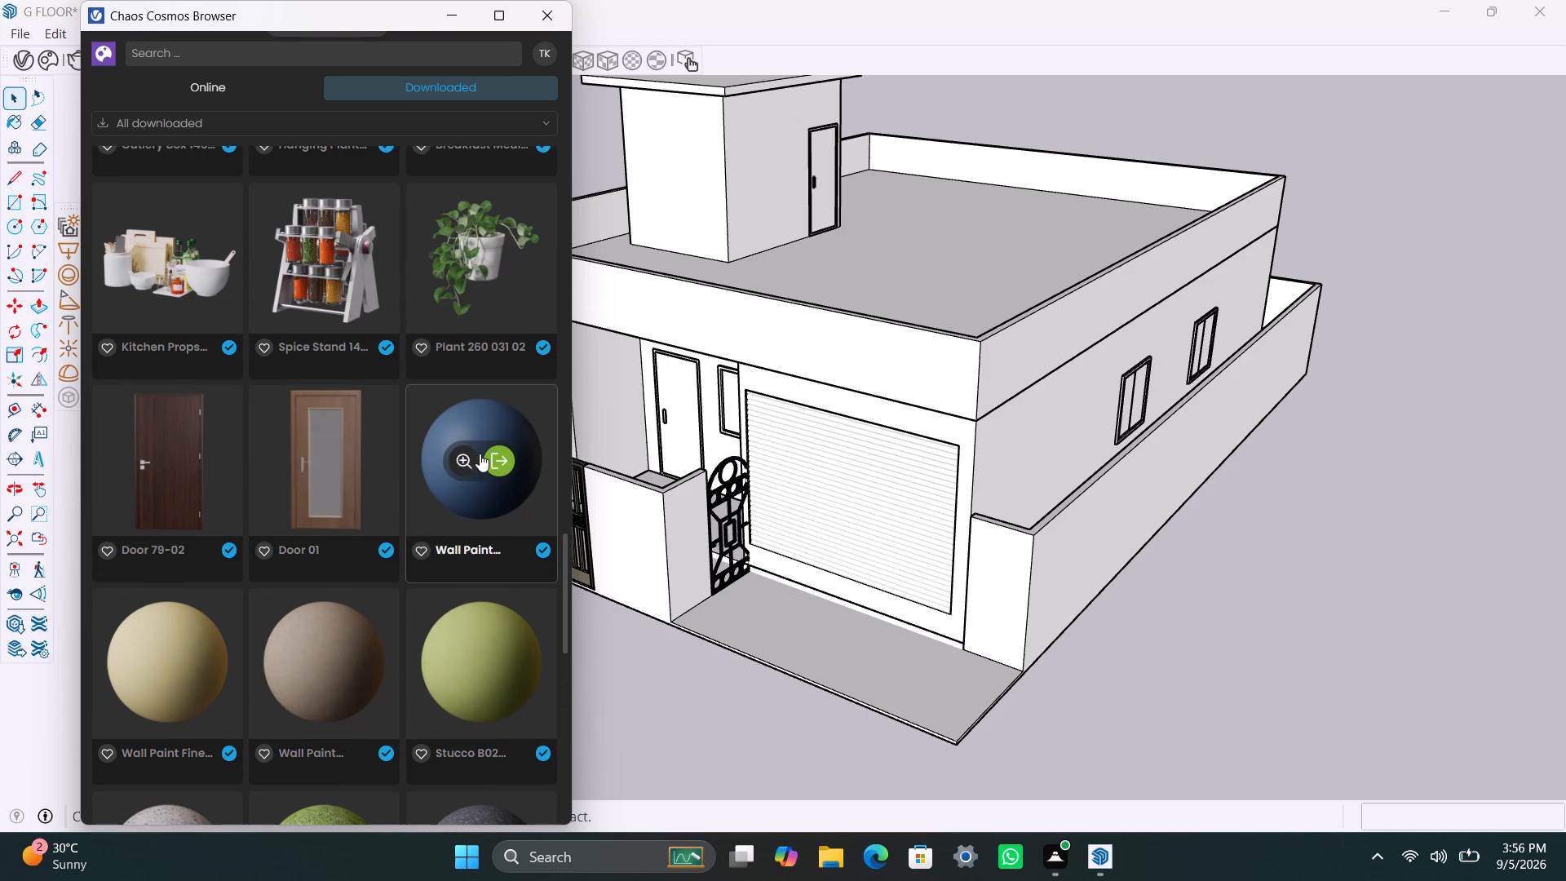
{"action": "left_click", "coordinate": [502, 453]}
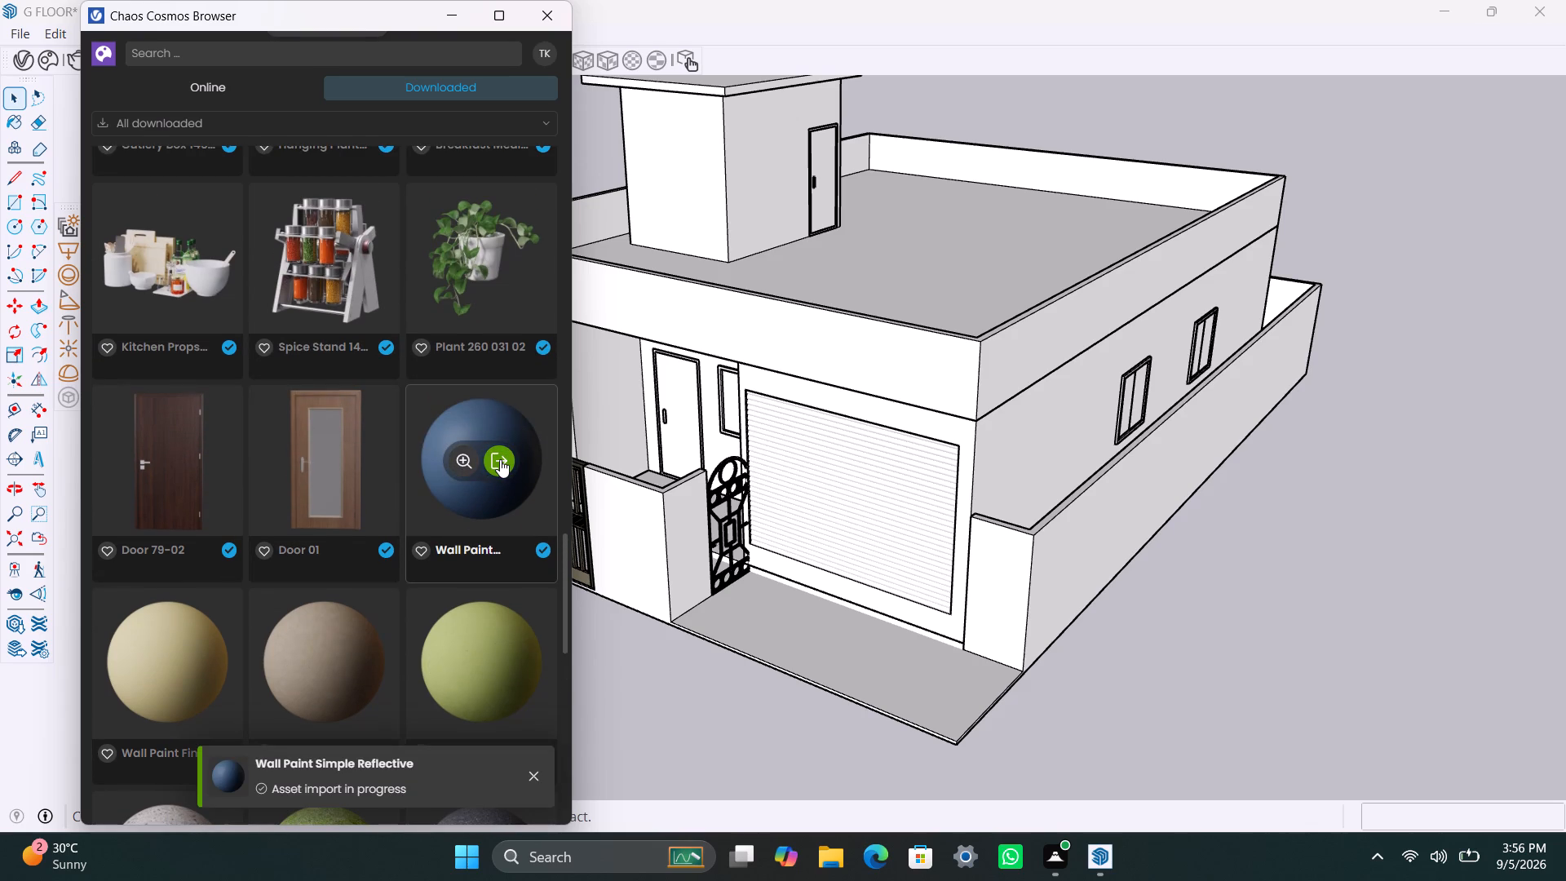
Look back through the downloaded Chaos Cosmos assets up to the start of the list.
{"action": "scroll", "coordinate": [431, 466], "scroll_direction": "up", "scroll_amount": 6}
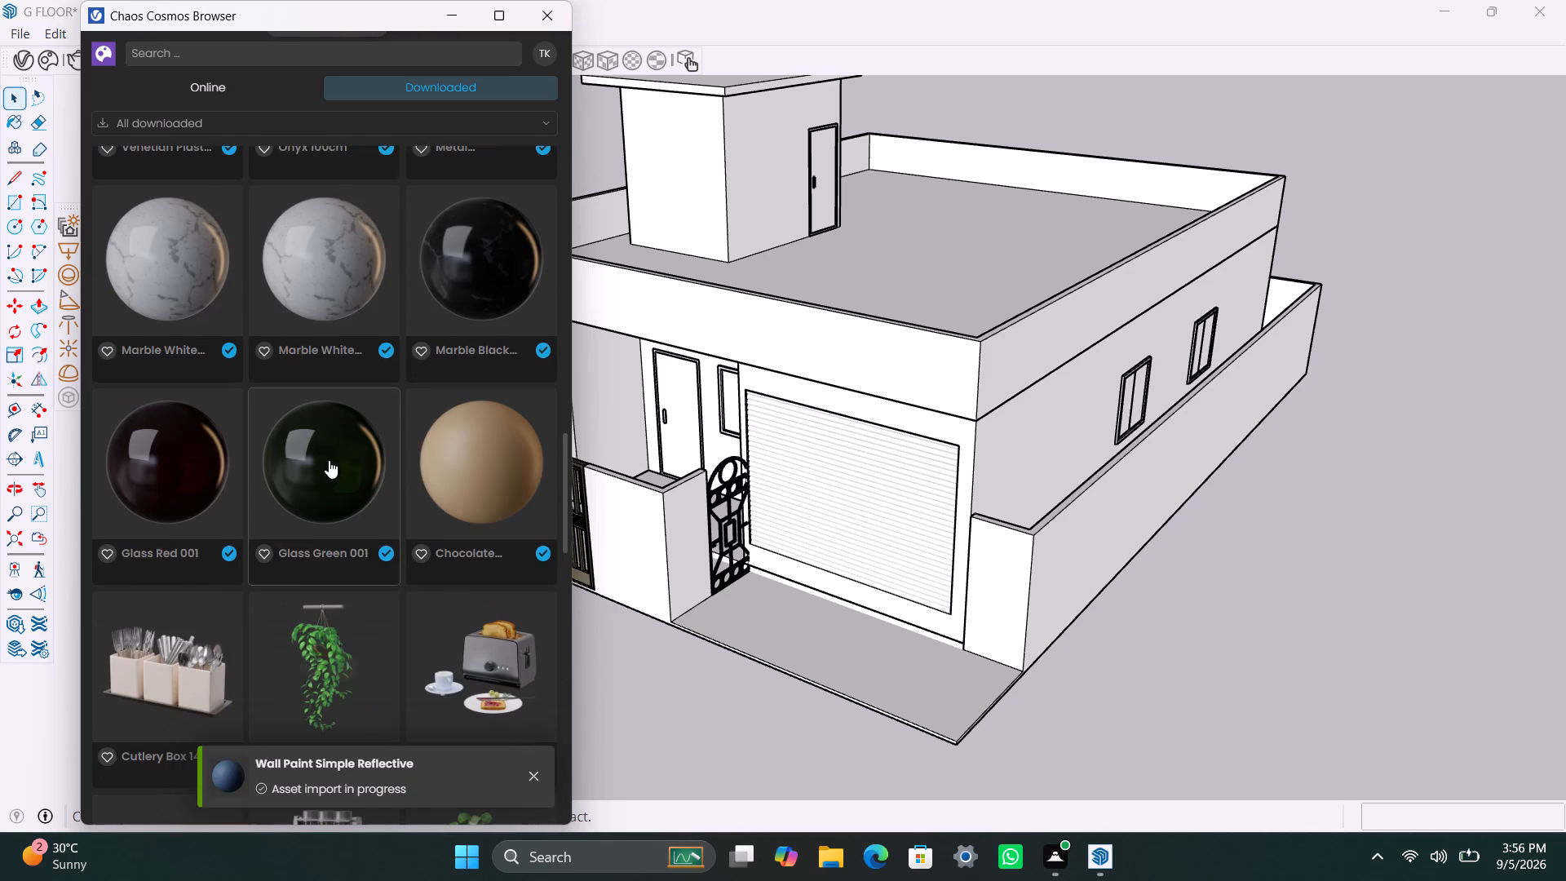
{"action": "scroll", "coordinate": [487, 488], "scroll_direction": "up", "scroll_amount": 4}
{"action": "scroll", "coordinate": [355, 496], "scroll_direction": "up", "scroll_amount": 1}
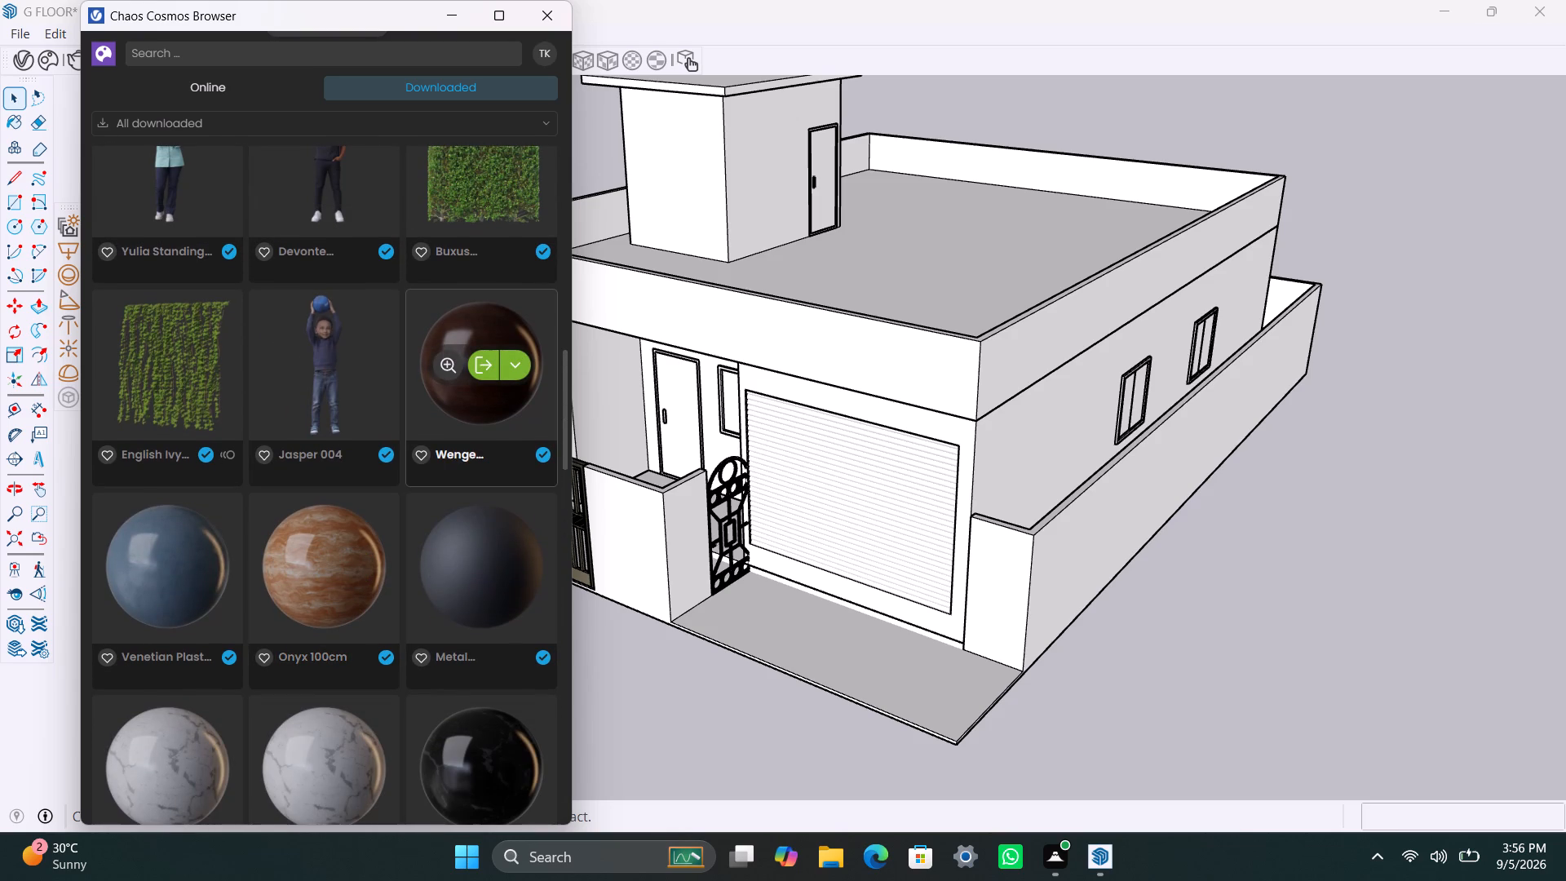
{"action": "scroll", "coordinate": [471, 420], "scroll_direction": "up", "scroll_amount": 6}
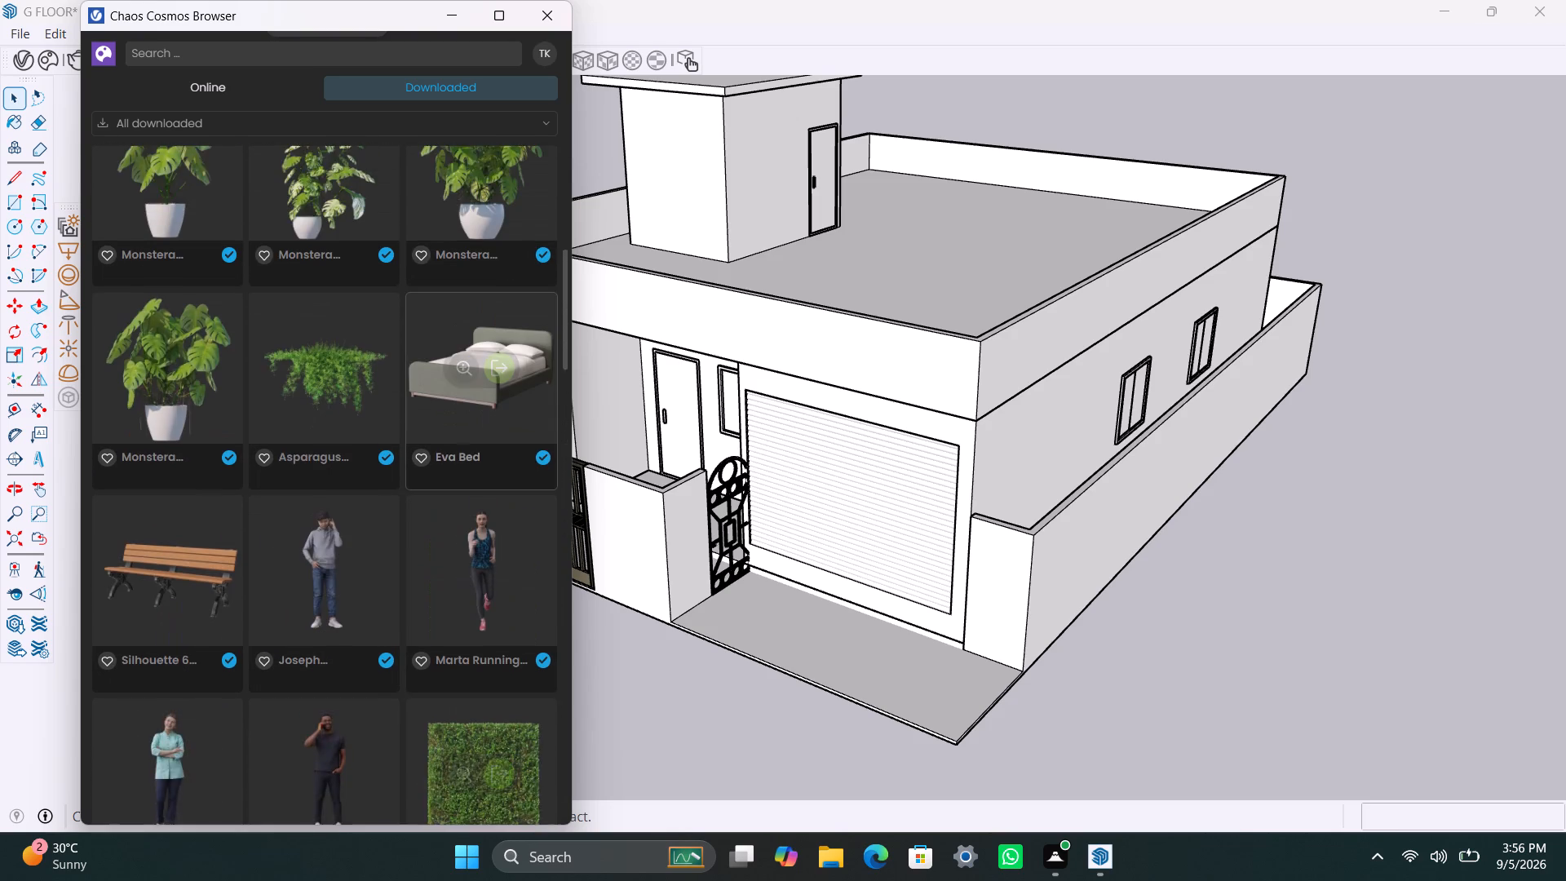
{"action": "scroll", "coordinate": [442, 436], "scroll_direction": "up", "scroll_amount": 14}
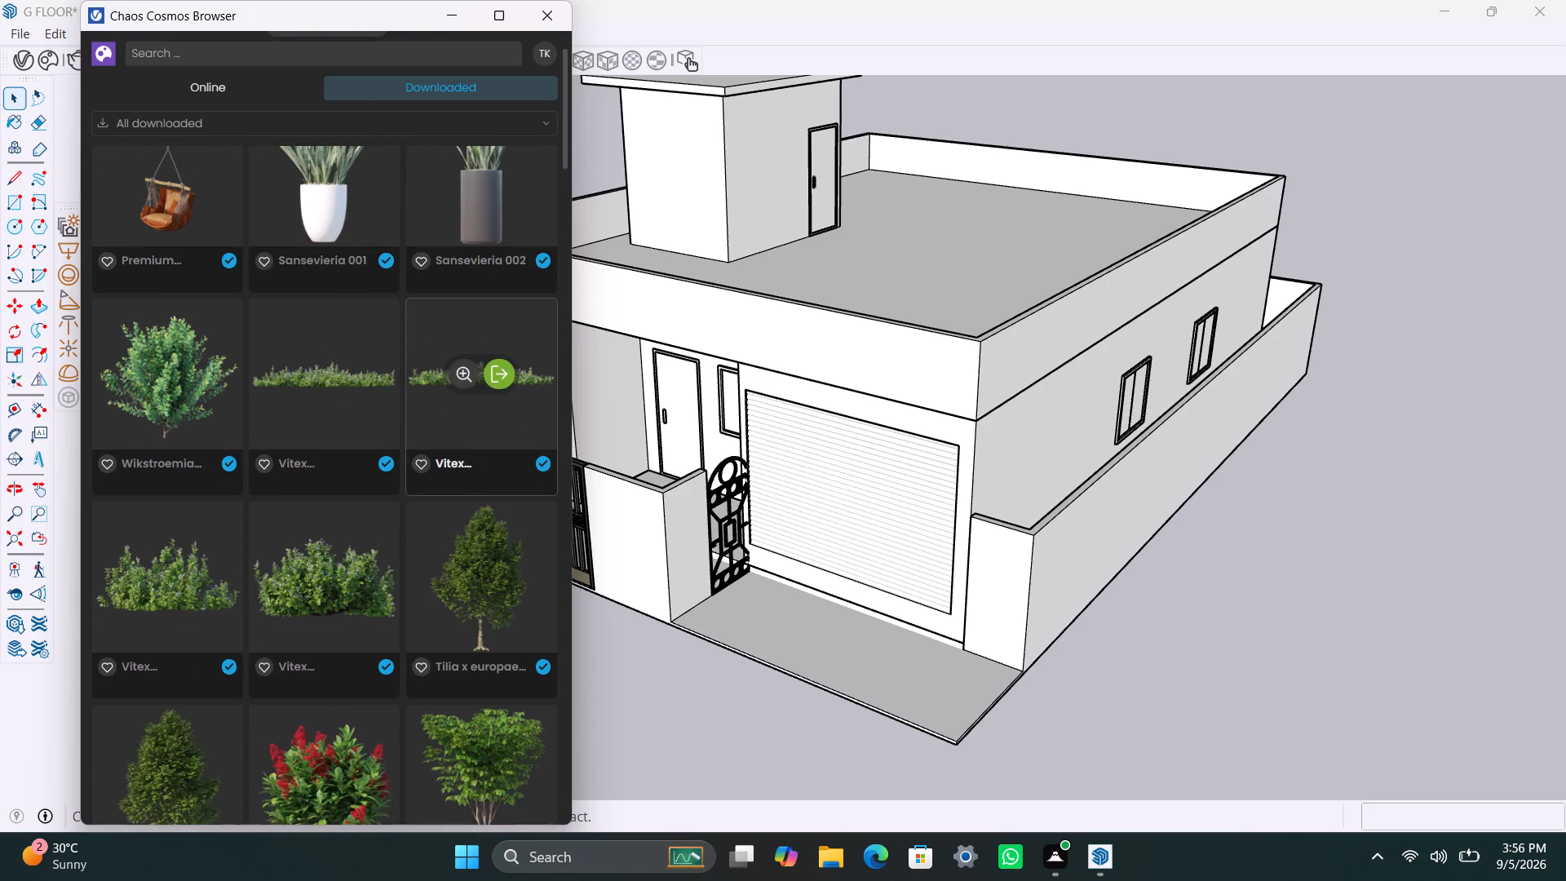
{"action": "scroll", "coordinate": [427, 446], "scroll_direction": "up", "scroll_amount": 7}
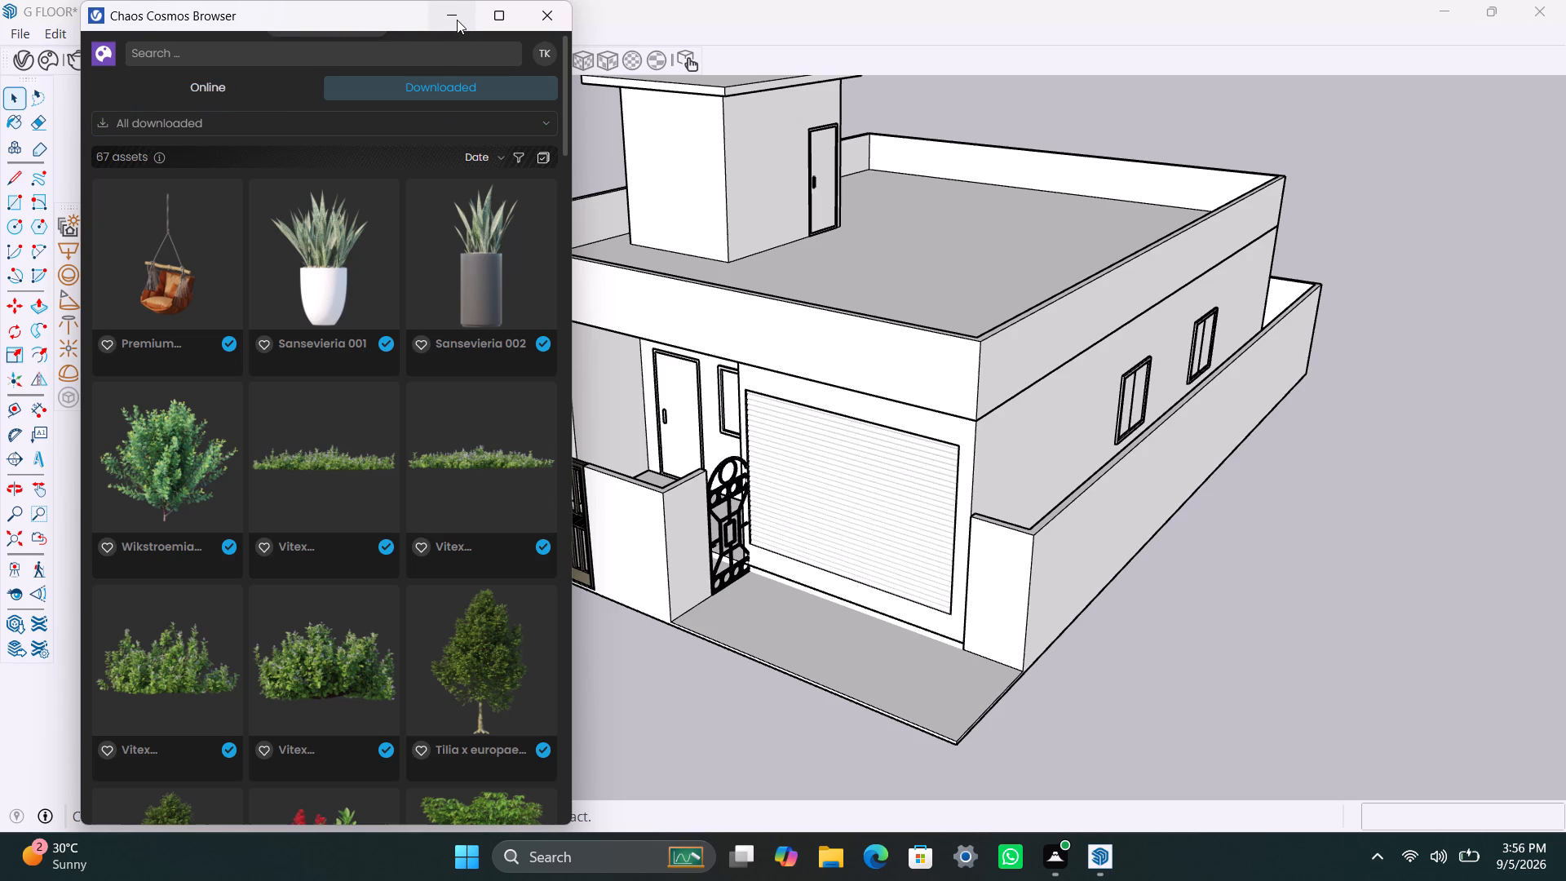
Bring up the V-Ray Asset Editor, put away the Cosmos Browser, and apply Chocolate White 001 to the front wall face around the window.
{"action": "left_click", "coordinate": [38, 60]}
{"action": "left_click", "coordinate": [28, 66]}
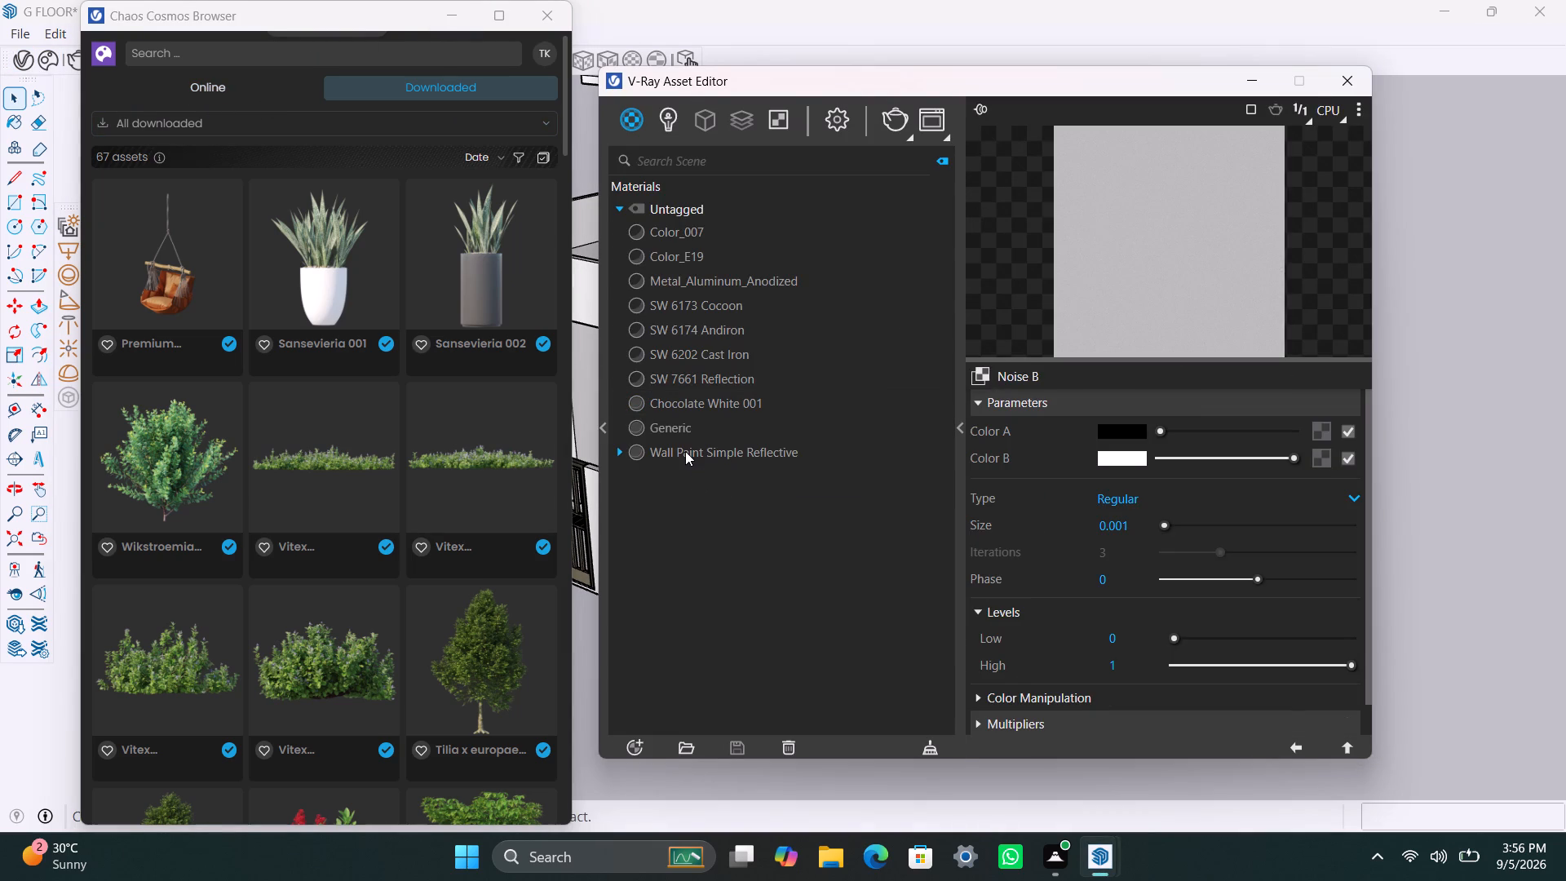
{"action": "left_click", "coordinate": [453, 18]}
{"action": "left_click", "coordinate": [683, 405]}
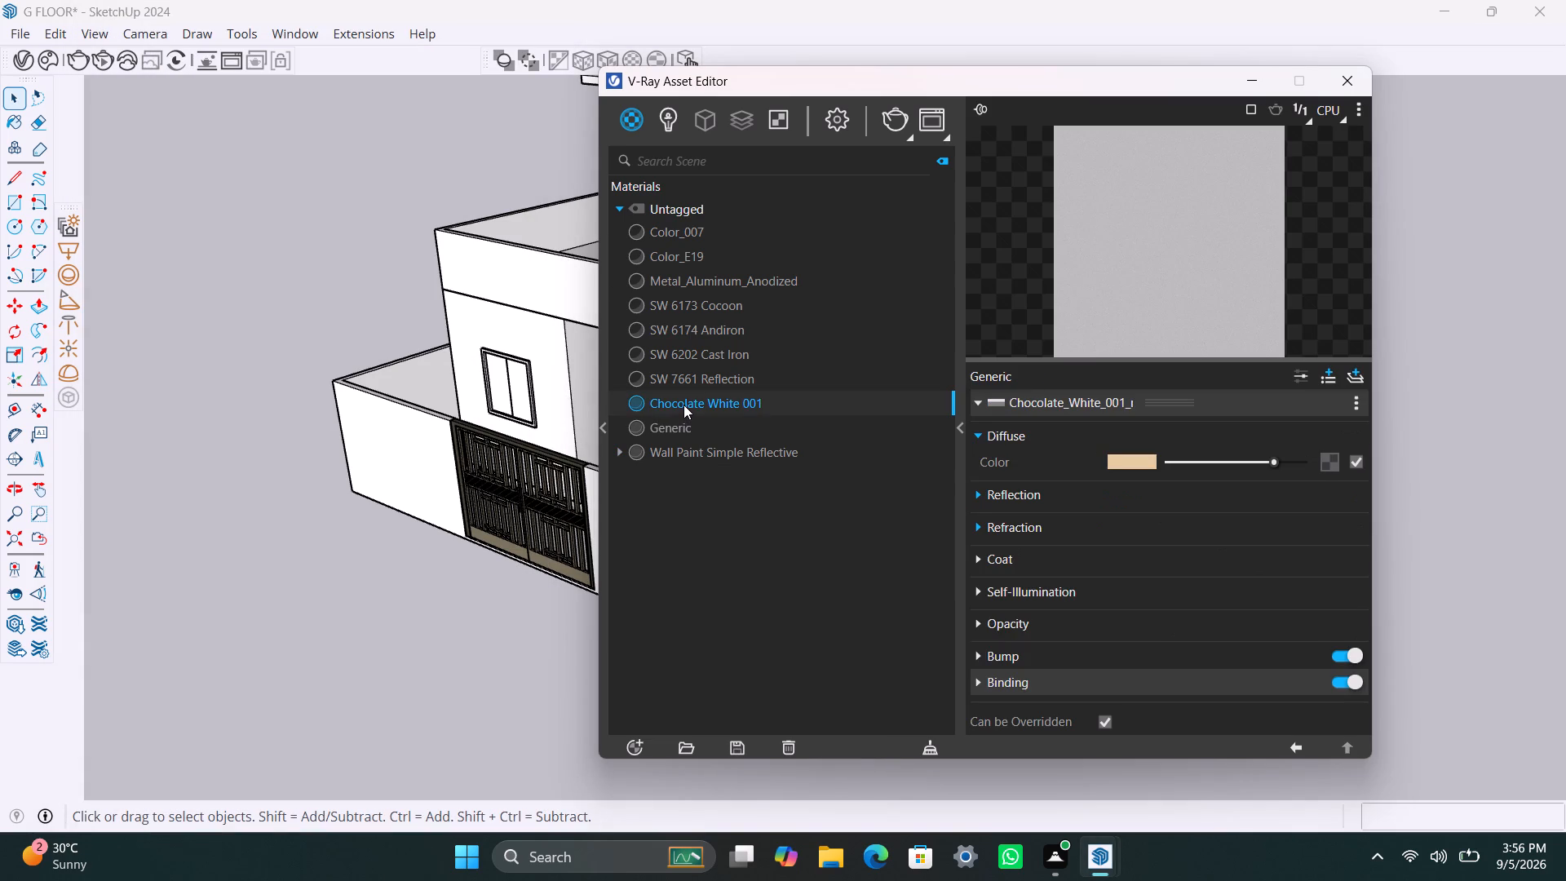
{"action": "left_click", "coordinate": [482, 308]}
{"action": "double_click", "coordinate": [480, 330]}
{"action": "left_click", "coordinate": [481, 330]}
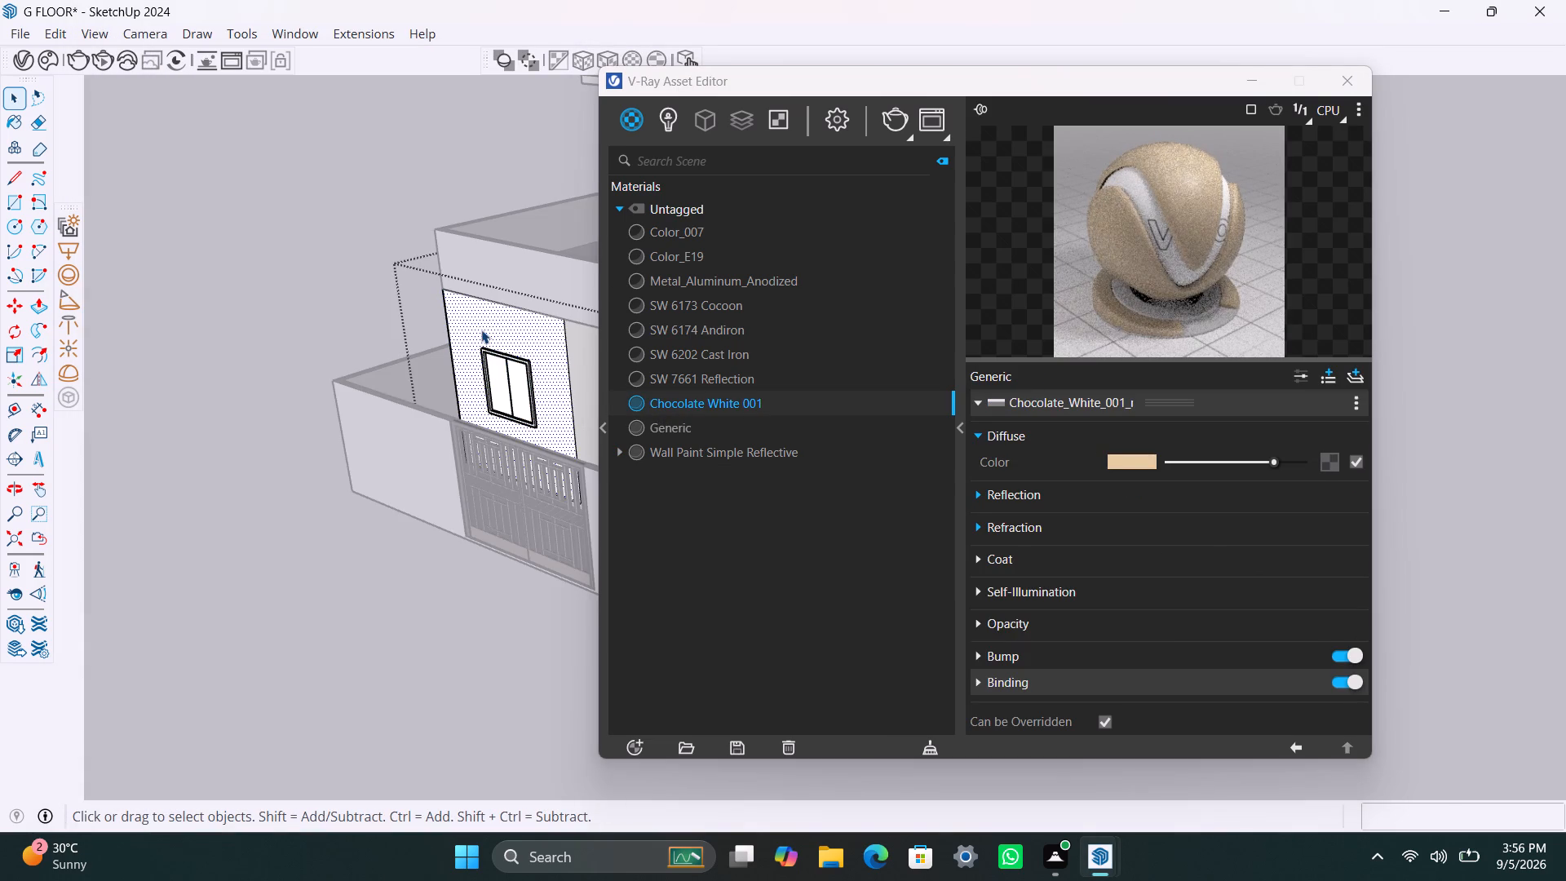
{"action": "right_click", "coordinate": [734, 405]}
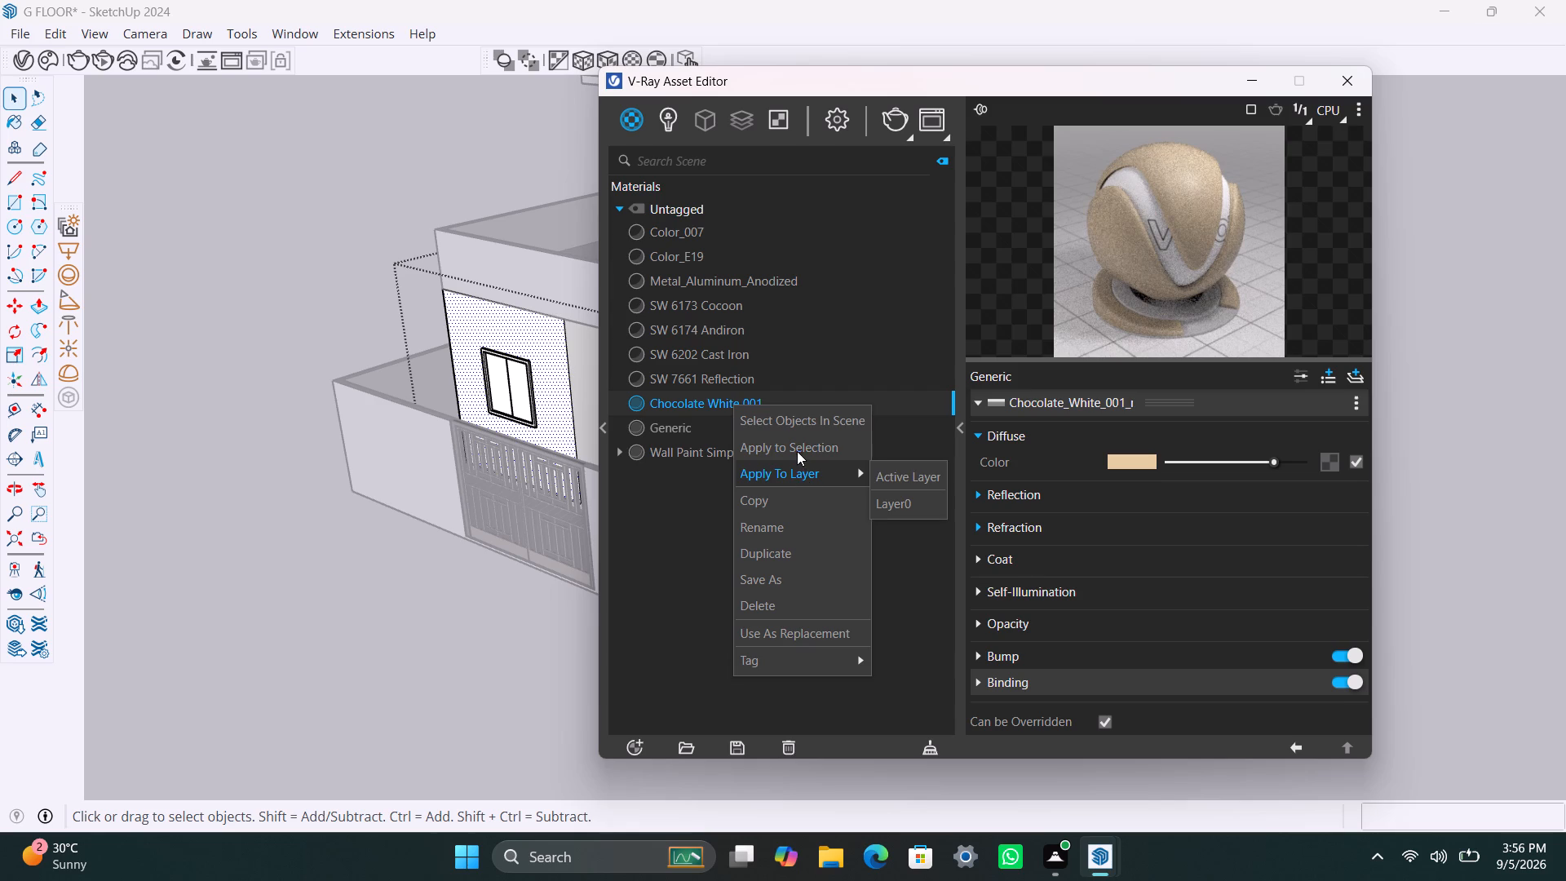
{"action": "left_click", "coordinate": [797, 451]}
Apply Chocolate White 001 to the long side wall face with the row of five windows.
{"action": "scroll", "coordinate": [430, 582], "scroll_direction": "up", "scroll_amount": 1}
{"action": "scroll", "coordinate": [405, 655], "scroll_direction": "down", "scroll_amount": 3}
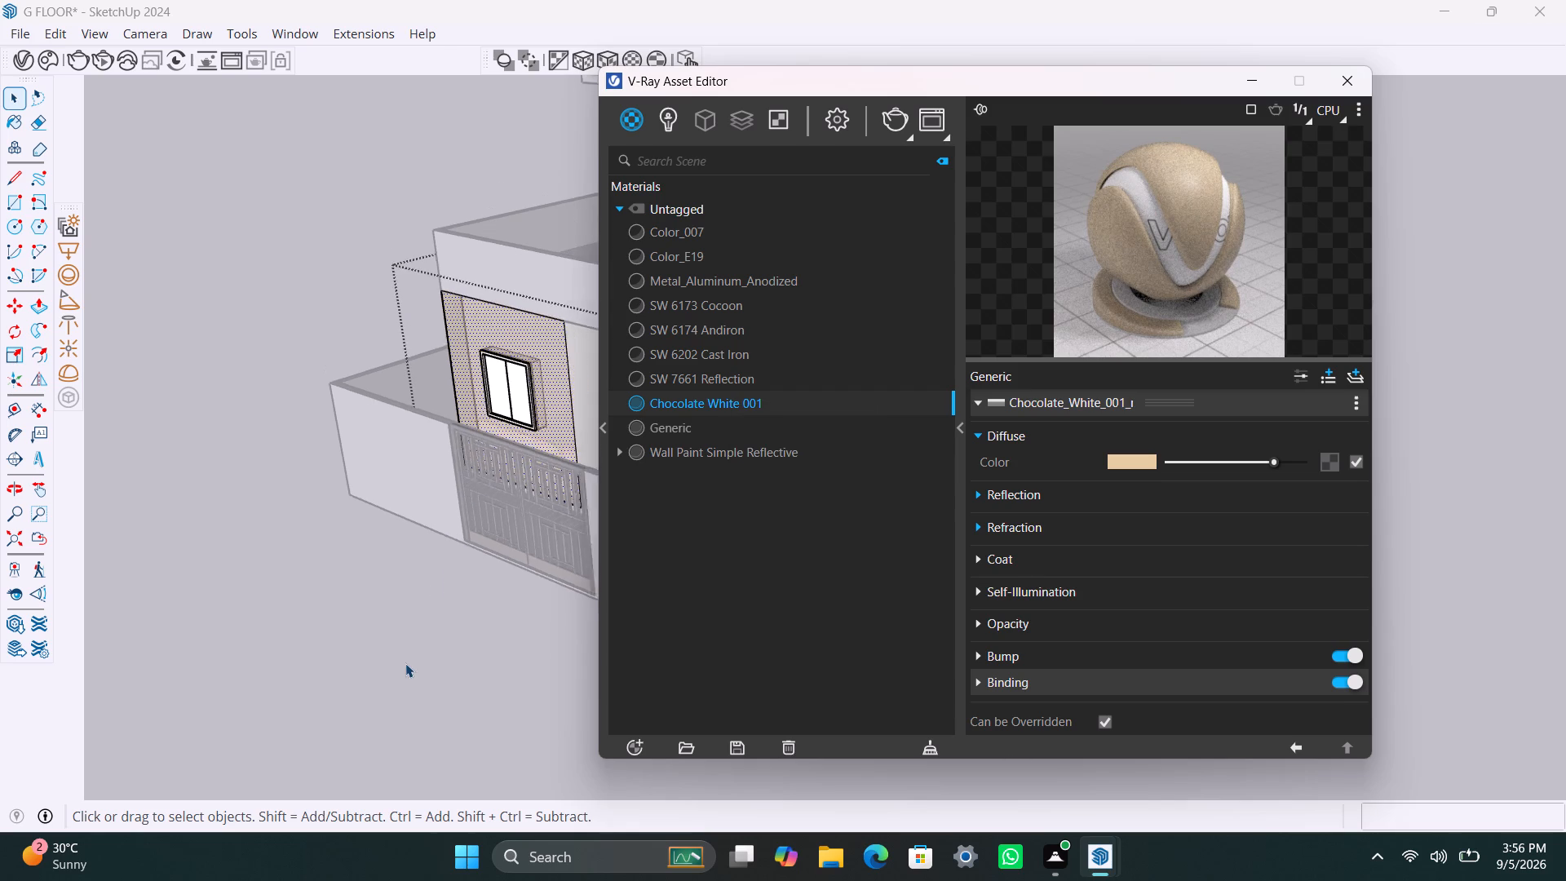
{"action": "middle_click_drag", "start_coordinate": [405, 663], "coordinate": [666, 672]}
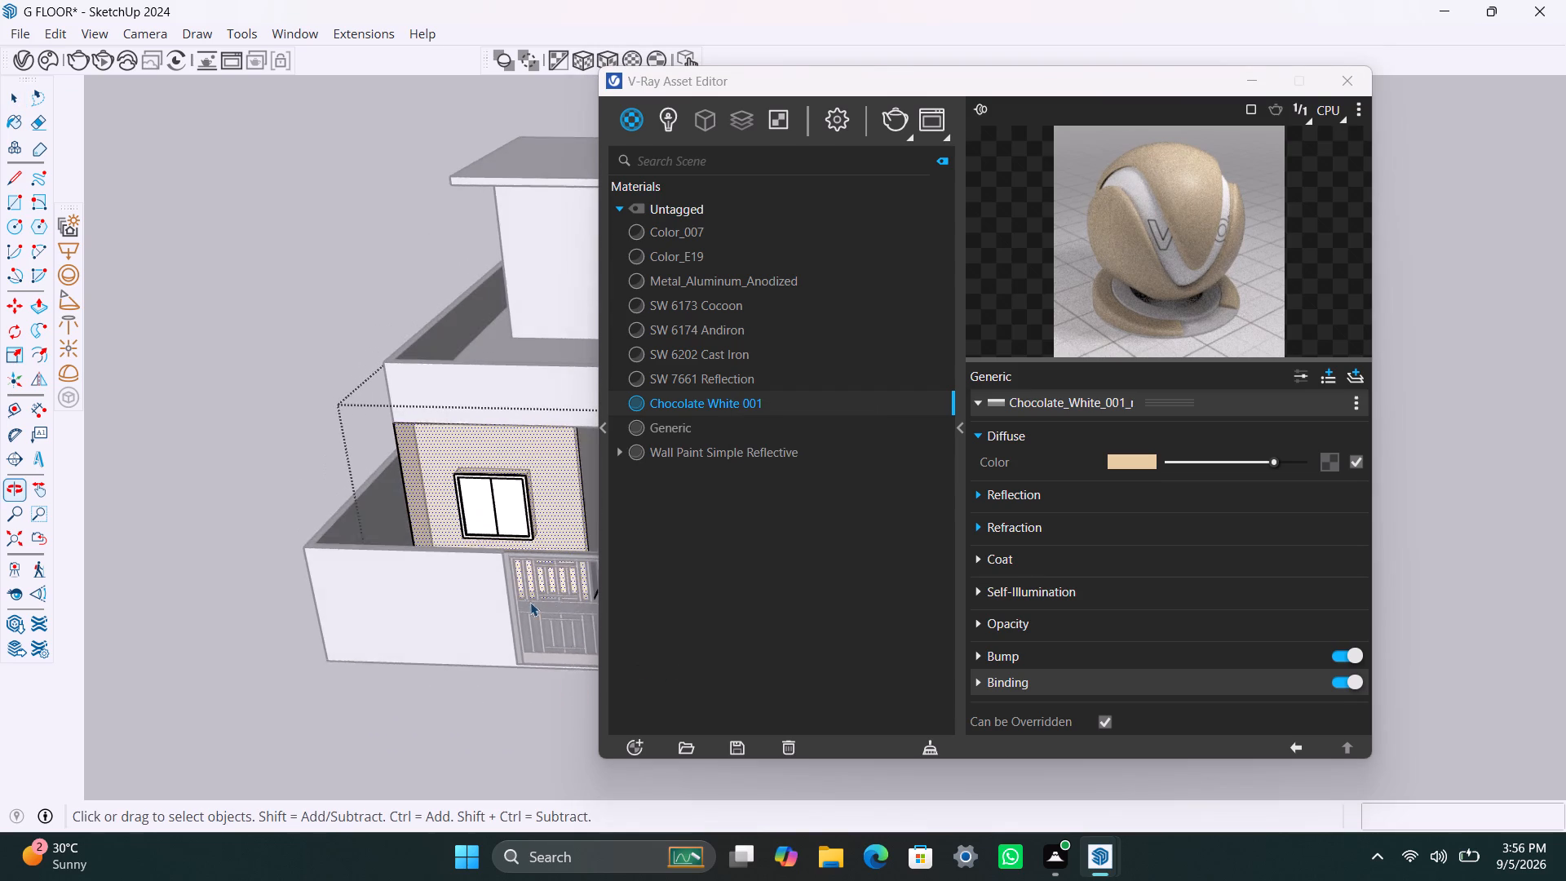
{"action": "scroll", "coordinate": [442, 539], "scroll_direction": "up", "scroll_amount": 3}
{"action": "middle_click_drag", "start_coordinate": [402, 517], "coordinate": [724, 515]}
{"action": "scroll", "coordinate": [519, 533], "scroll_direction": "up", "scroll_amount": 3}
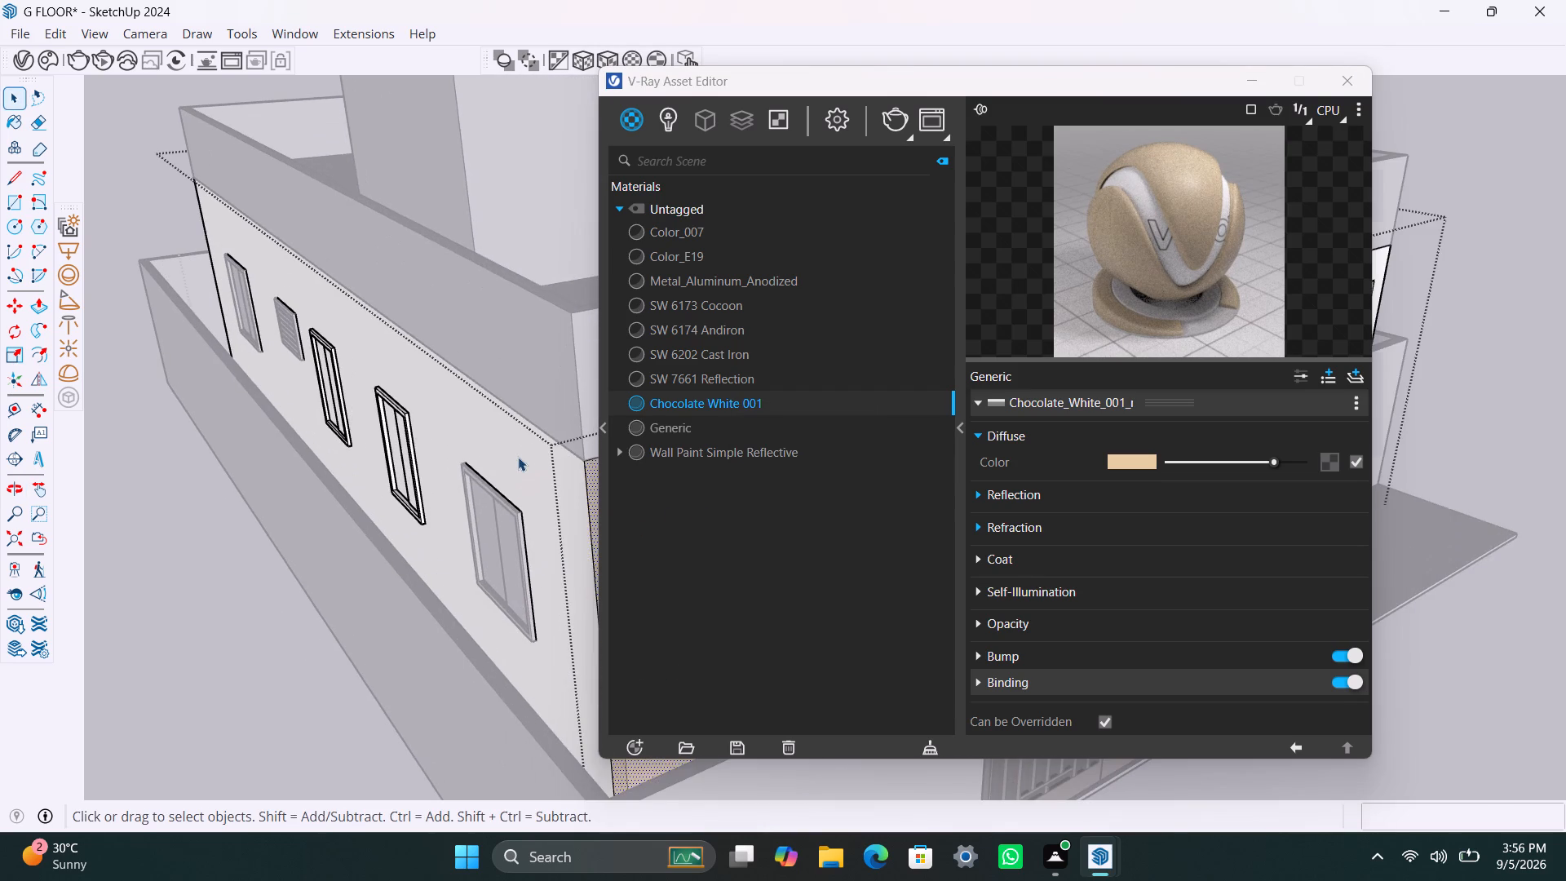
{"action": "left_click", "coordinate": [518, 451]}
{"action": "right_click", "coordinate": [712, 403]}
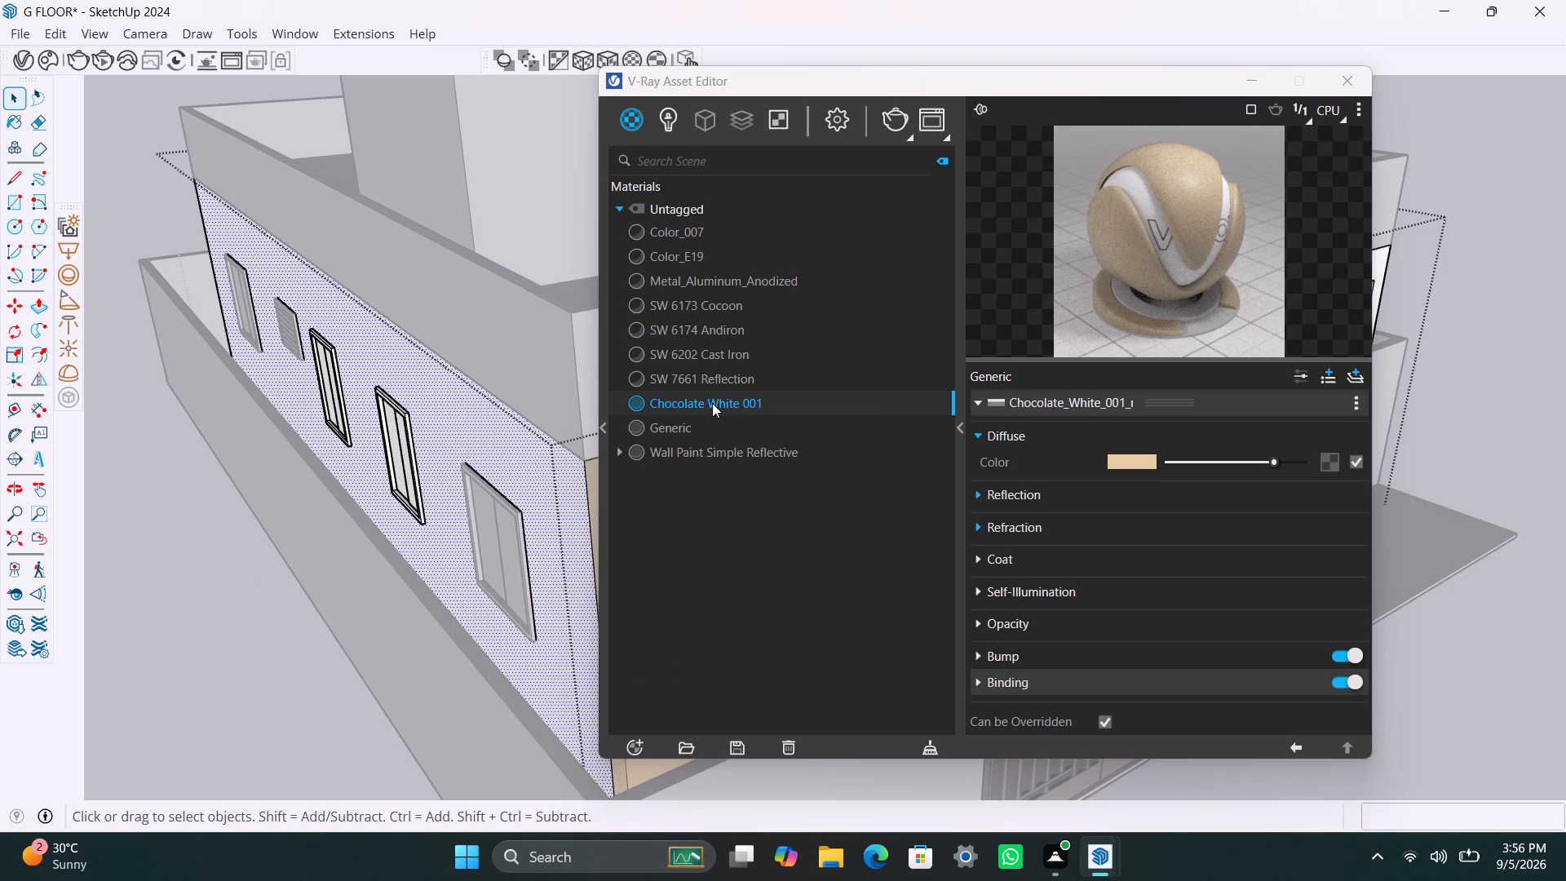
{"action": "left_click", "coordinate": [747, 450]}
Apply Chocolate White 001 to the return wall face between the front window wall and the entrance door wall.
{"action": "scroll", "coordinate": [410, 420], "scroll_direction": "down", "scroll_amount": 3}
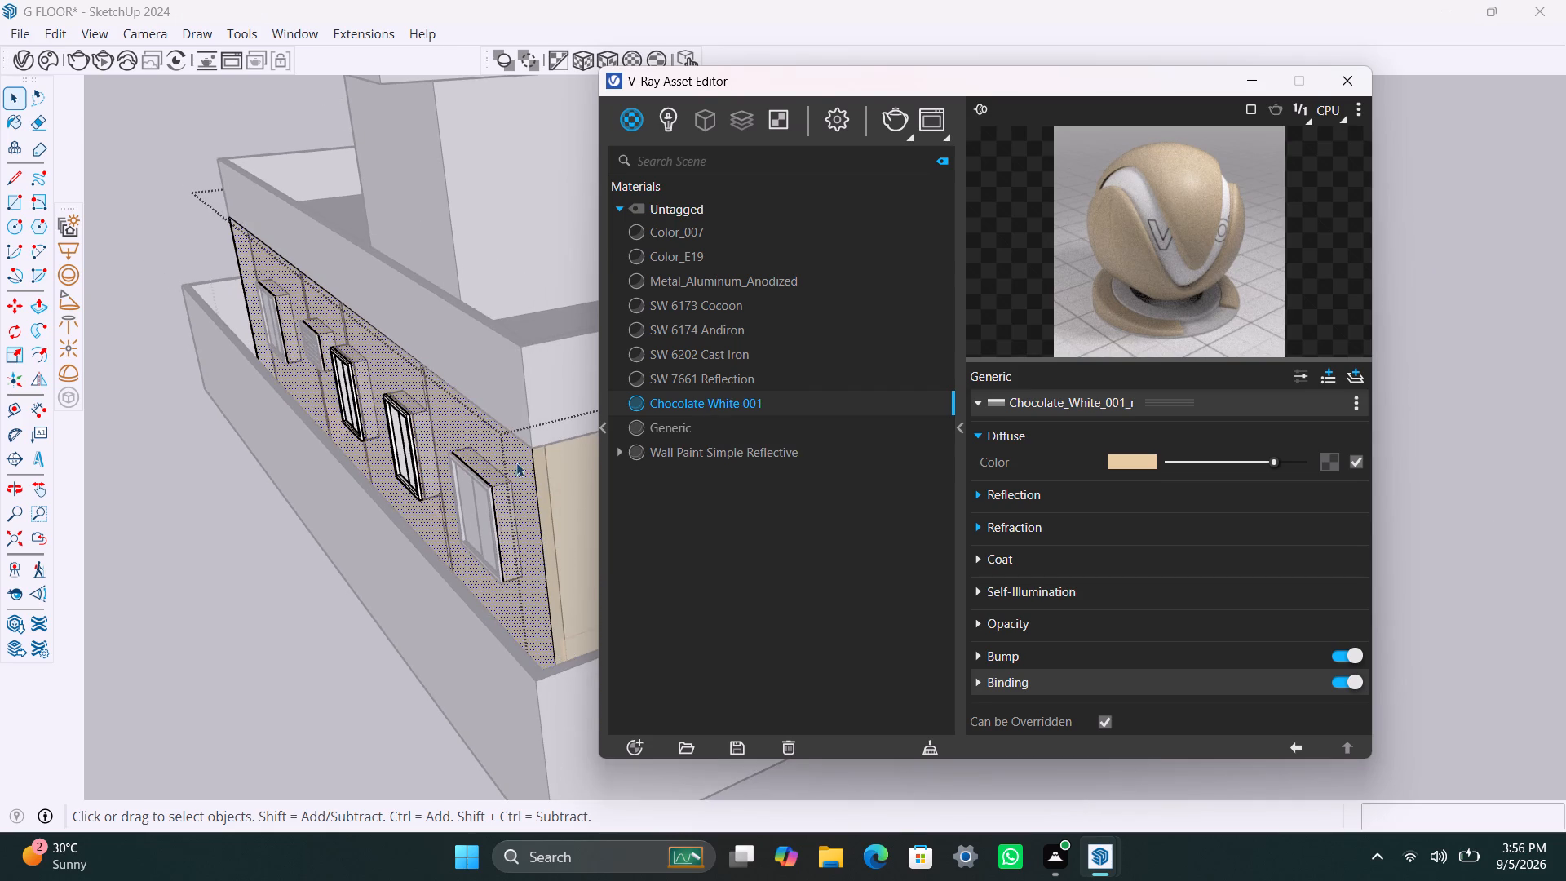
{"action": "scroll", "coordinate": [520, 539], "scroll_direction": "down", "scroll_amount": 4}
{"action": "middle_click_drag", "start_coordinate": [500, 569], "coordinate": [170, 474]}
{"action": "scroll", "coordinate": [523, 466], "scroll_direction": "down", "scroll_amount": 5}
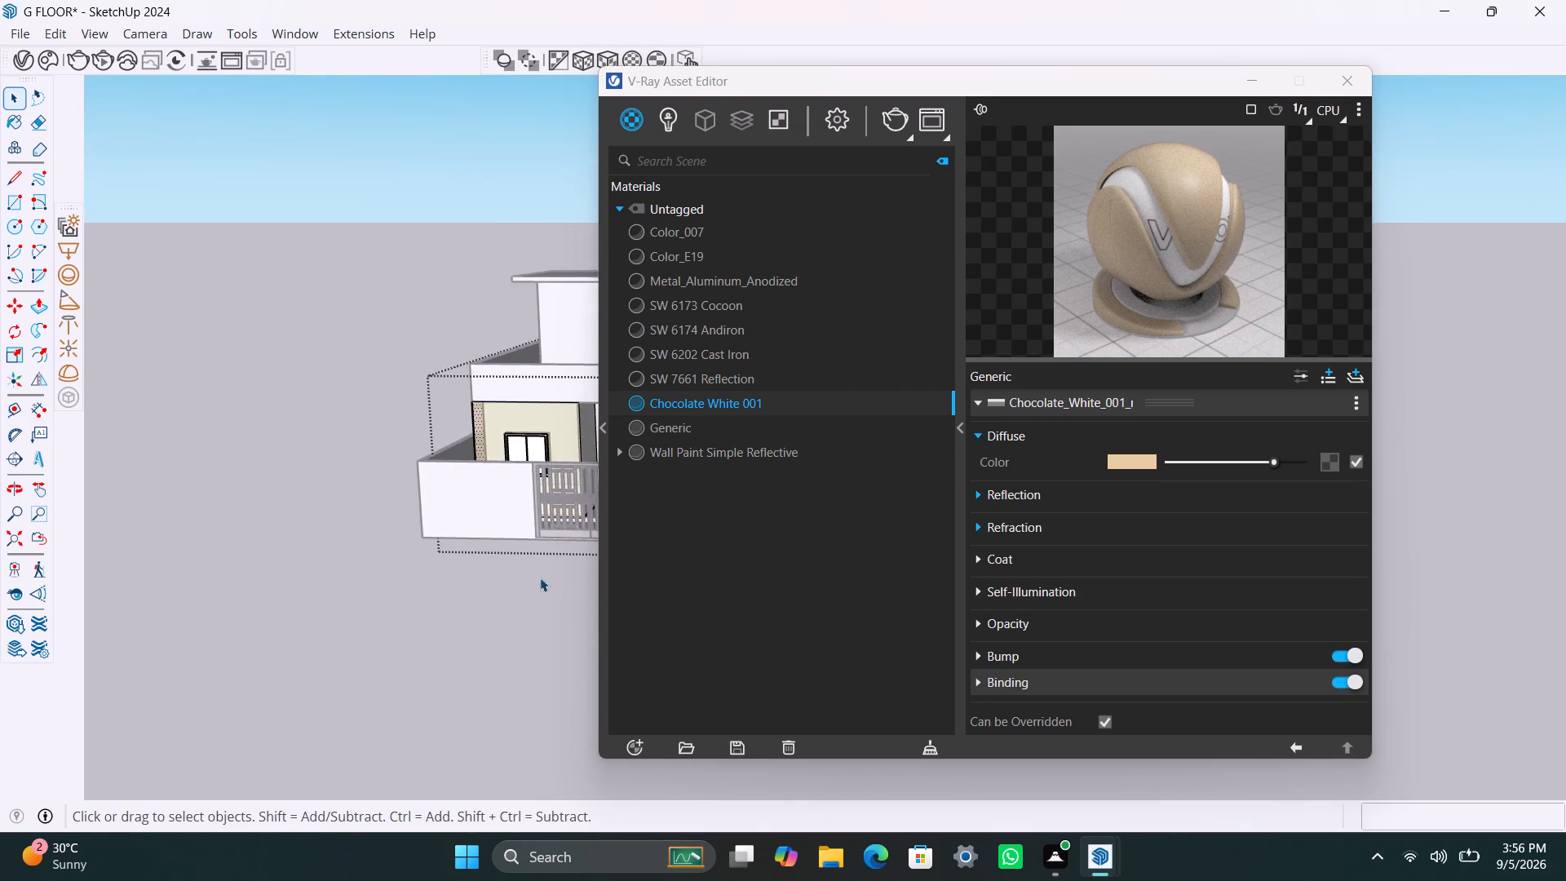
{"action": "middle_click_drag", "start_coordinate": [540, 578], "coordinate": [289, 590]}
{"action": "scroll", "coordinate": [493, 532], "scroll_direction": "down", "scroll_amount": 4}
{"action": "middle_click_drag", "start_coordinate": [502, 565], "coordinate": [287, 625]}
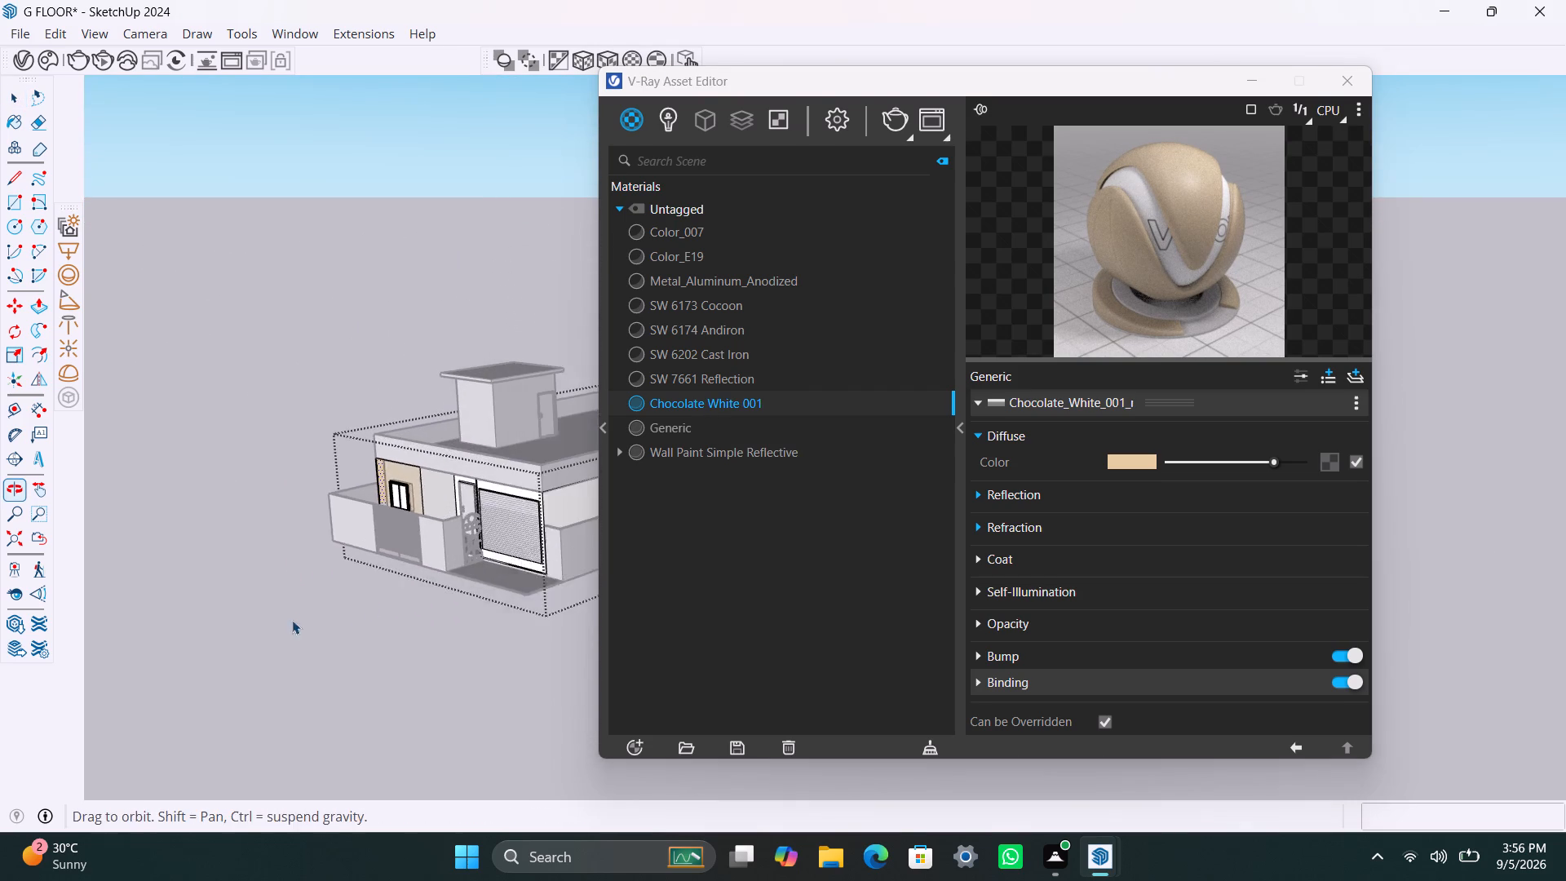
{"action": "scroll", "coordinate": [436, 564], "scroll_direction": "up", "scroll_amount": 7}
{"action": "left_click", "coordinate": [348, 452]}
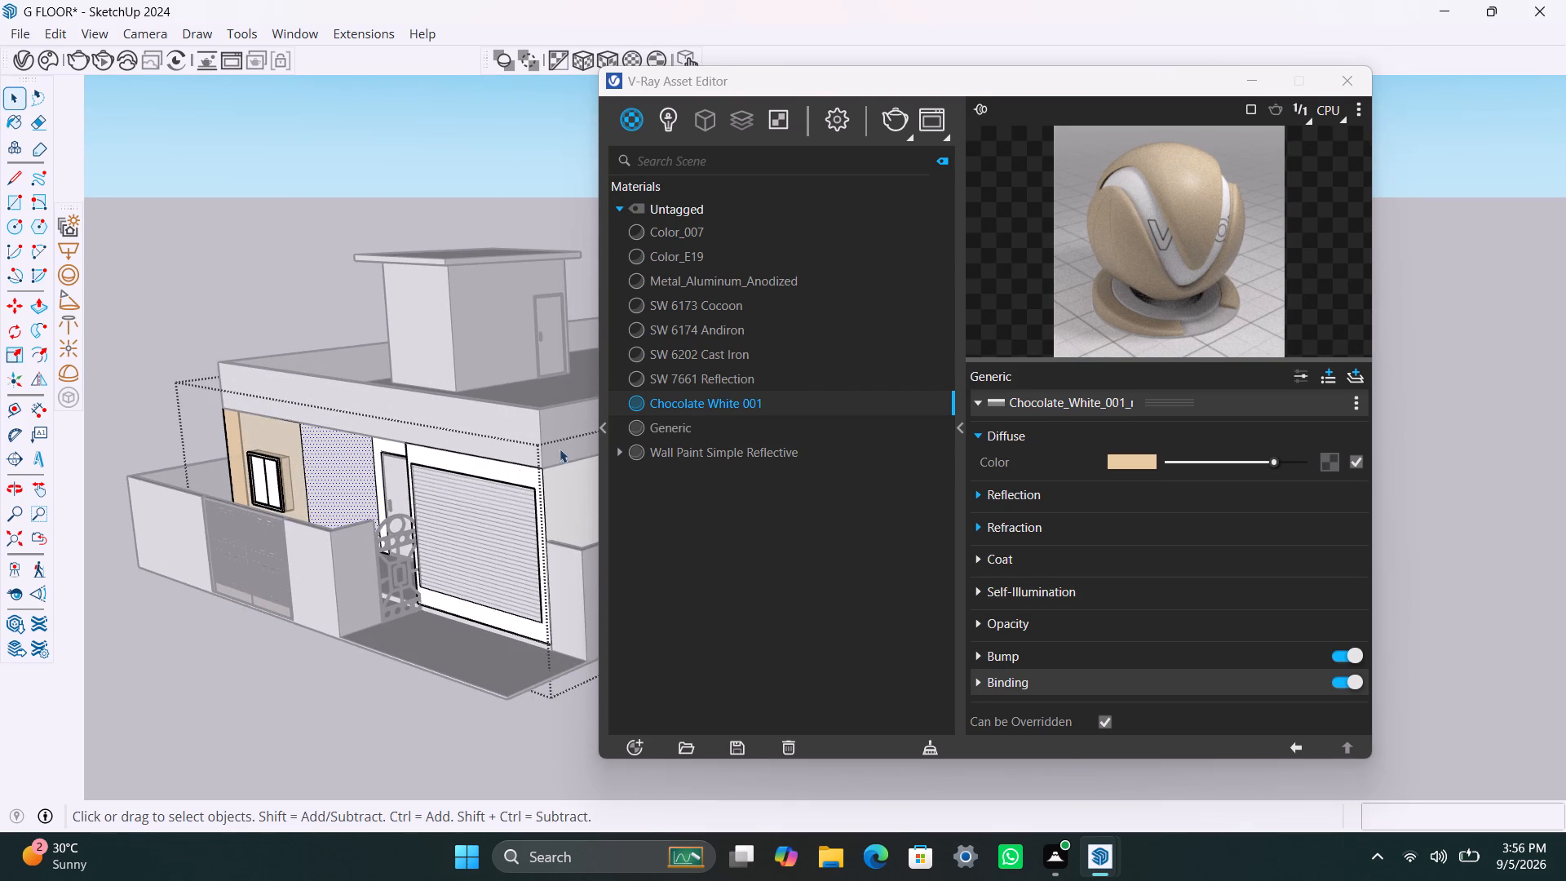
{"action": "right_click", "coordinate": [686, 398]}
{"action": "left_click", "coordinate": [726, 450]}
Apply Chocolate White 001 to the recessed front wall face around the entrance door and its window.
{"action": "scroll", "coordinate": [424, 476], "scroll_direction": "up", "scroll_amount": 2}
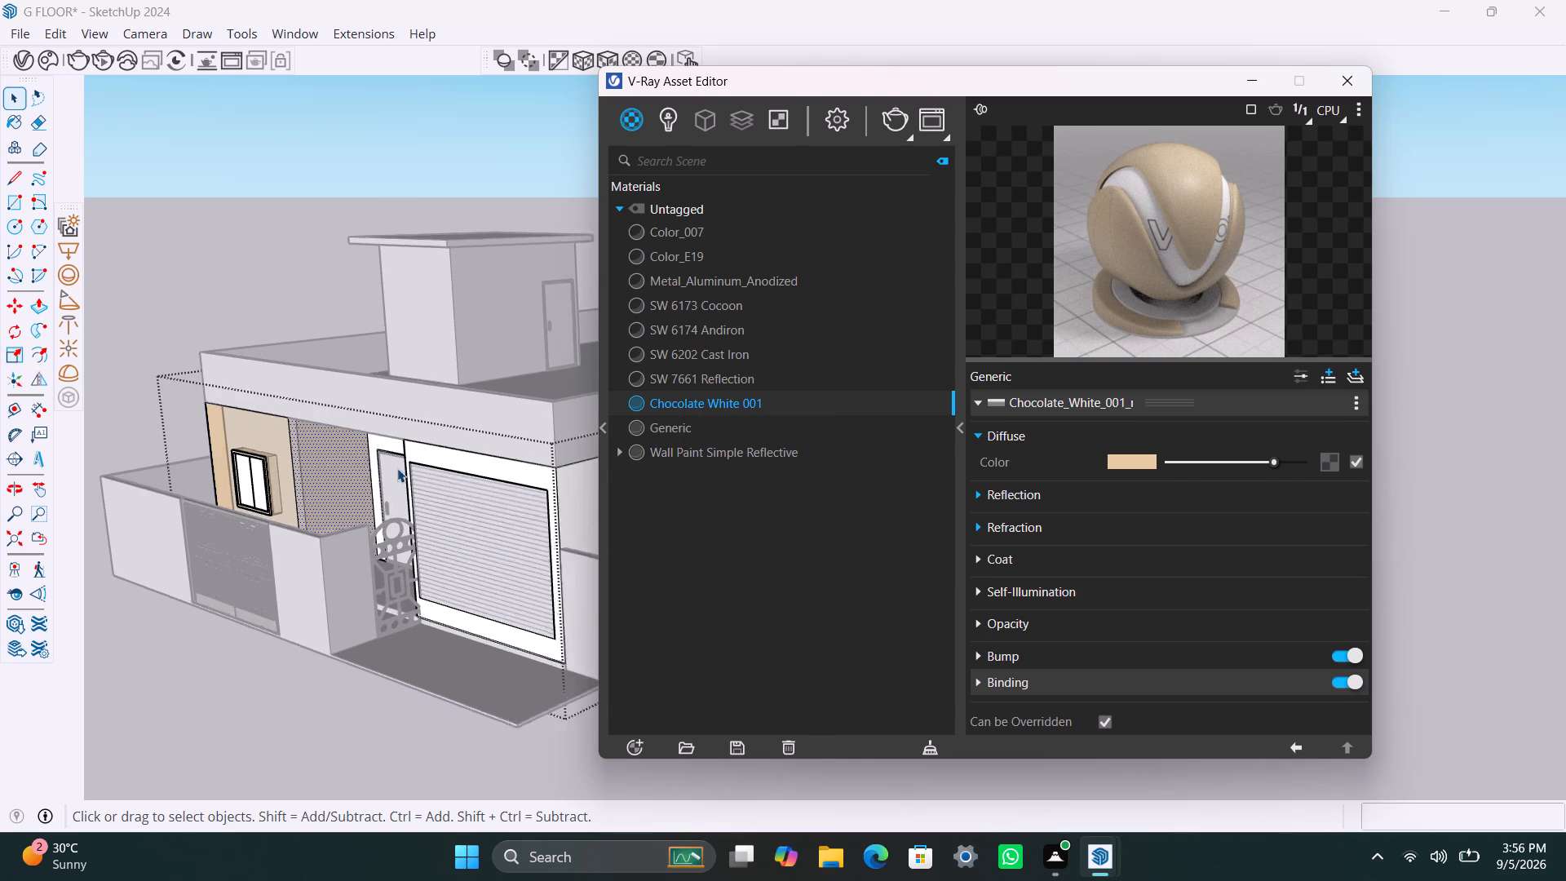
{"action": "scroll", "coordinate": [397, 468], "scroll_direction": "up", "scroll_amount": 3}
{"action": "middle_click_drag", "start_coordinate": [341, 482], "coordinate": [581, 485]}
{"action": "scroll", "coordinate": [396, 488], "scroll_direction": "up", "scroll_amount": 3}
{"action": "left_click", "coordinate": [400, 467]}
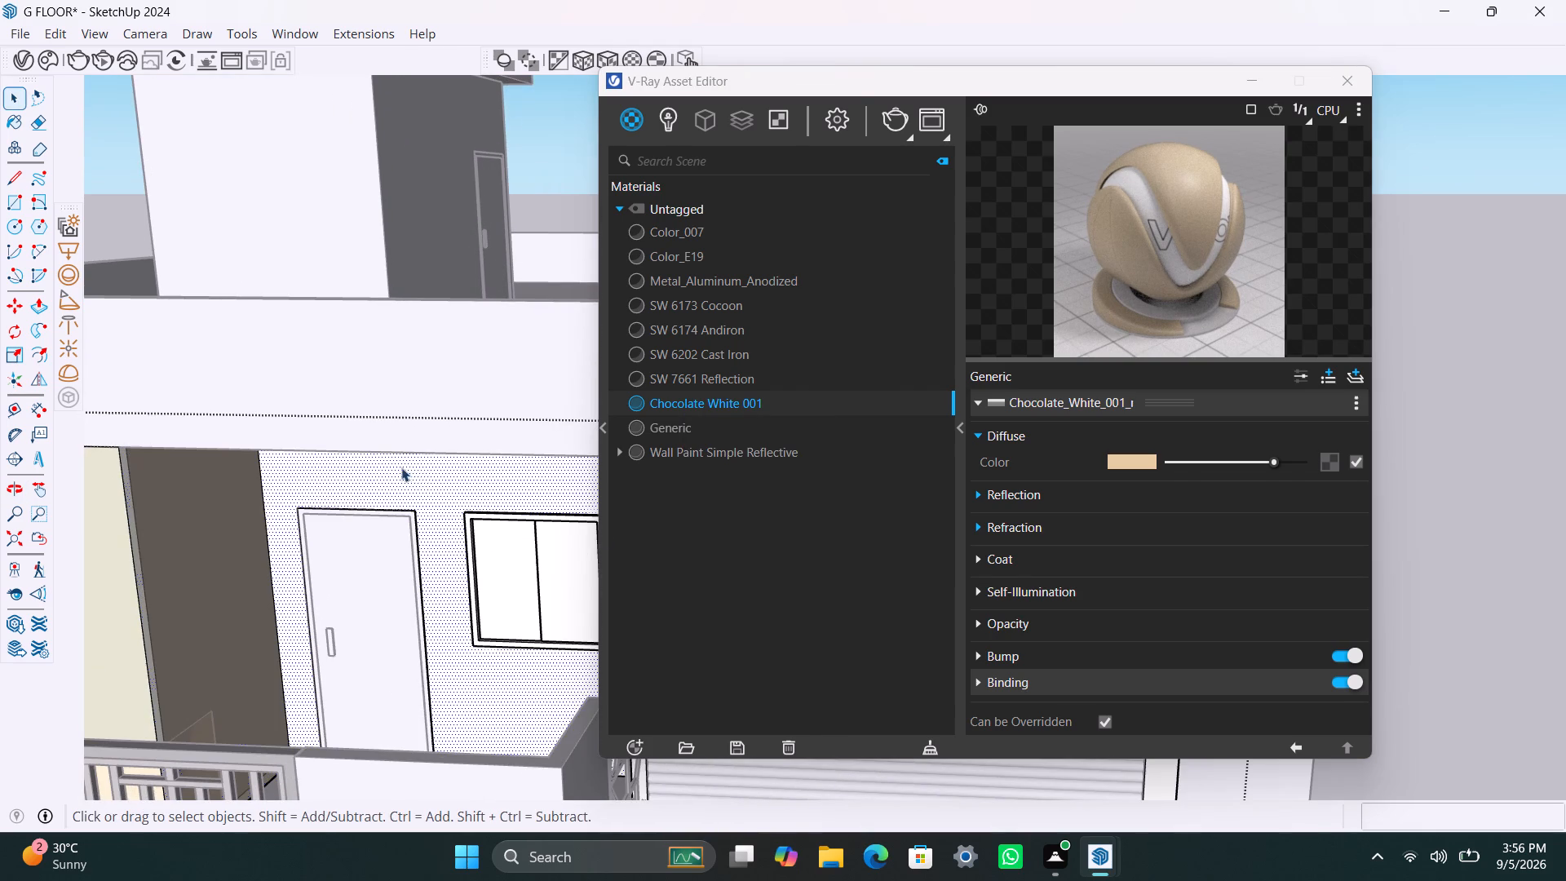
{"action": "right_click", "coordinate": [723, 401]}
{"action": "left_click", "coordinate": [763, 447]}
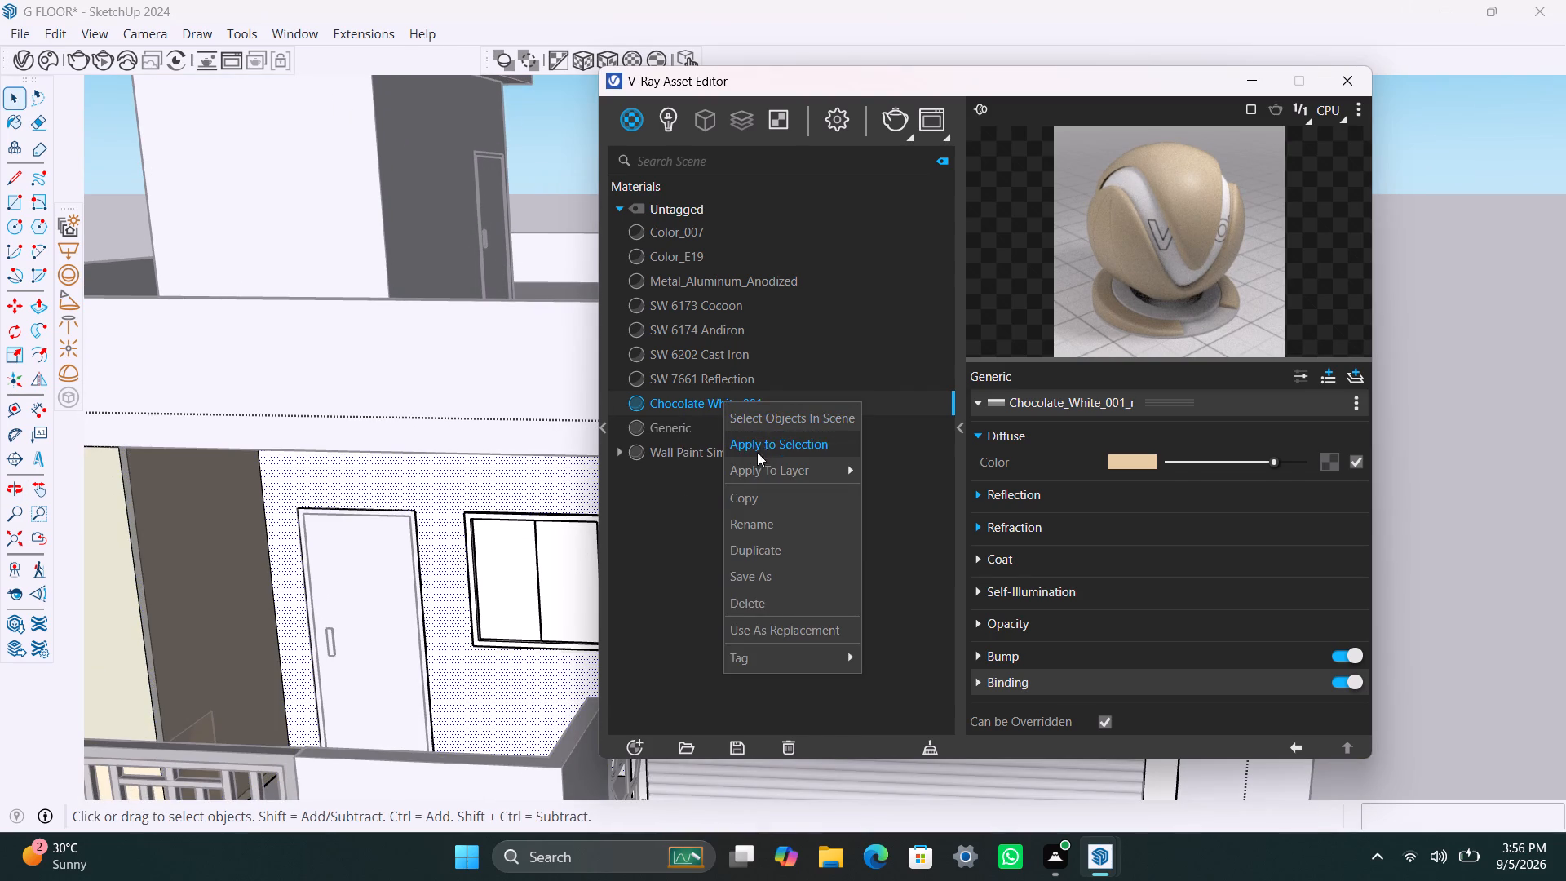
Apply Chocolate White 001 to the side wall face beside the garage, the one with two windows.
{"action": "scroll", "coordinate": [476, 610], "scroll_direction": "down", "scroll_amount": 10}
{"action": "middle_click_drag", "start_coordinate": [452, 663], "coordinate": [117, 685]}
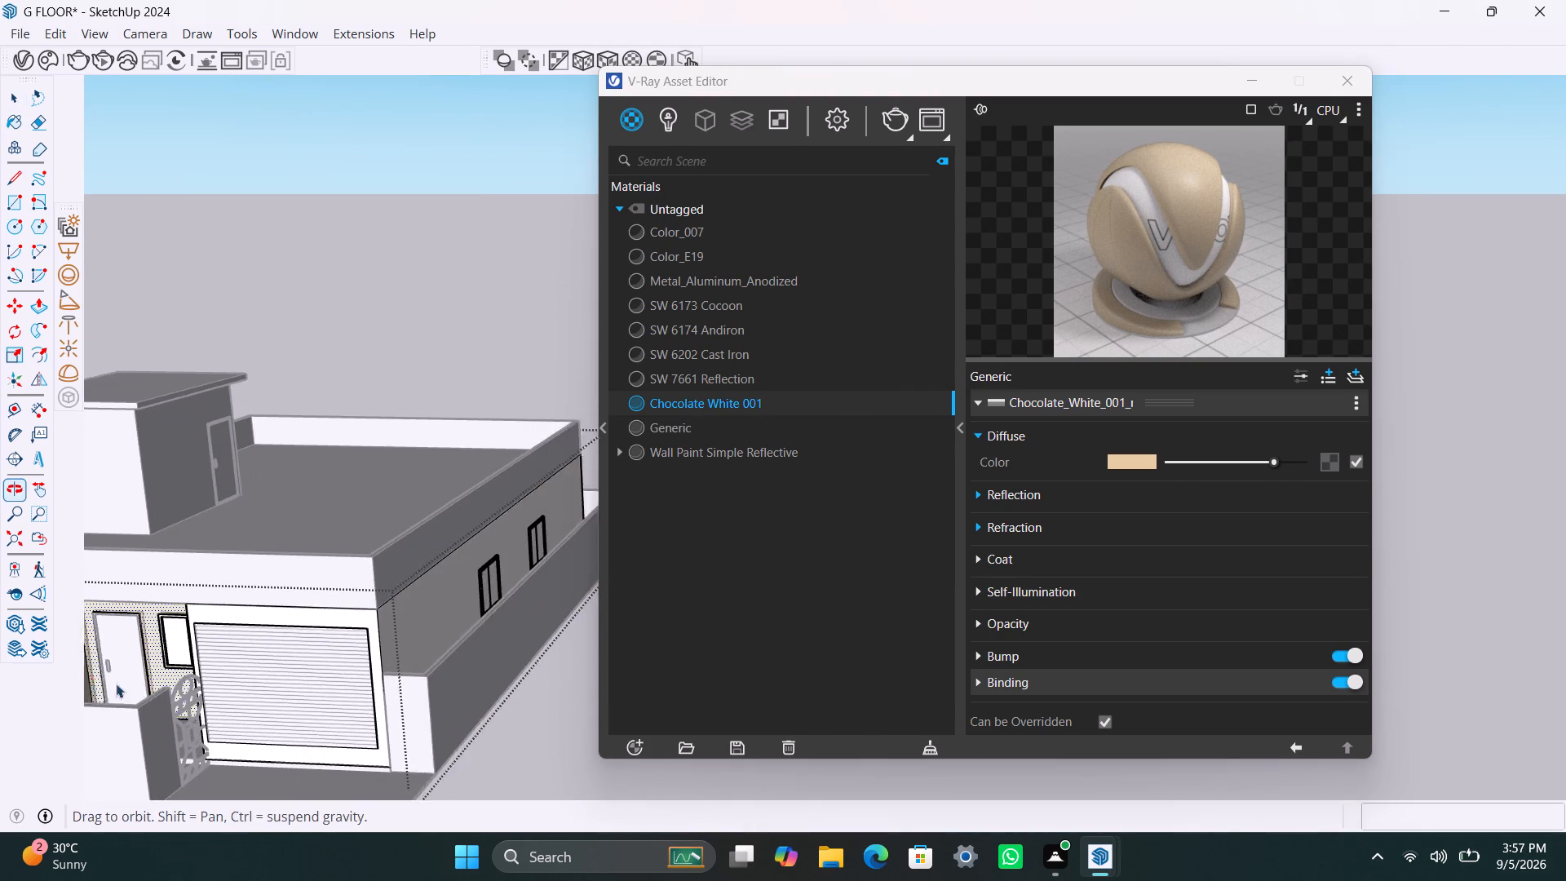
{"action": "scroll", "coordinate": [310, 629], "scroll_direction": "up", "scroll_amount": 8}
{"action": "left_click", "coordinate": [418, 591]}
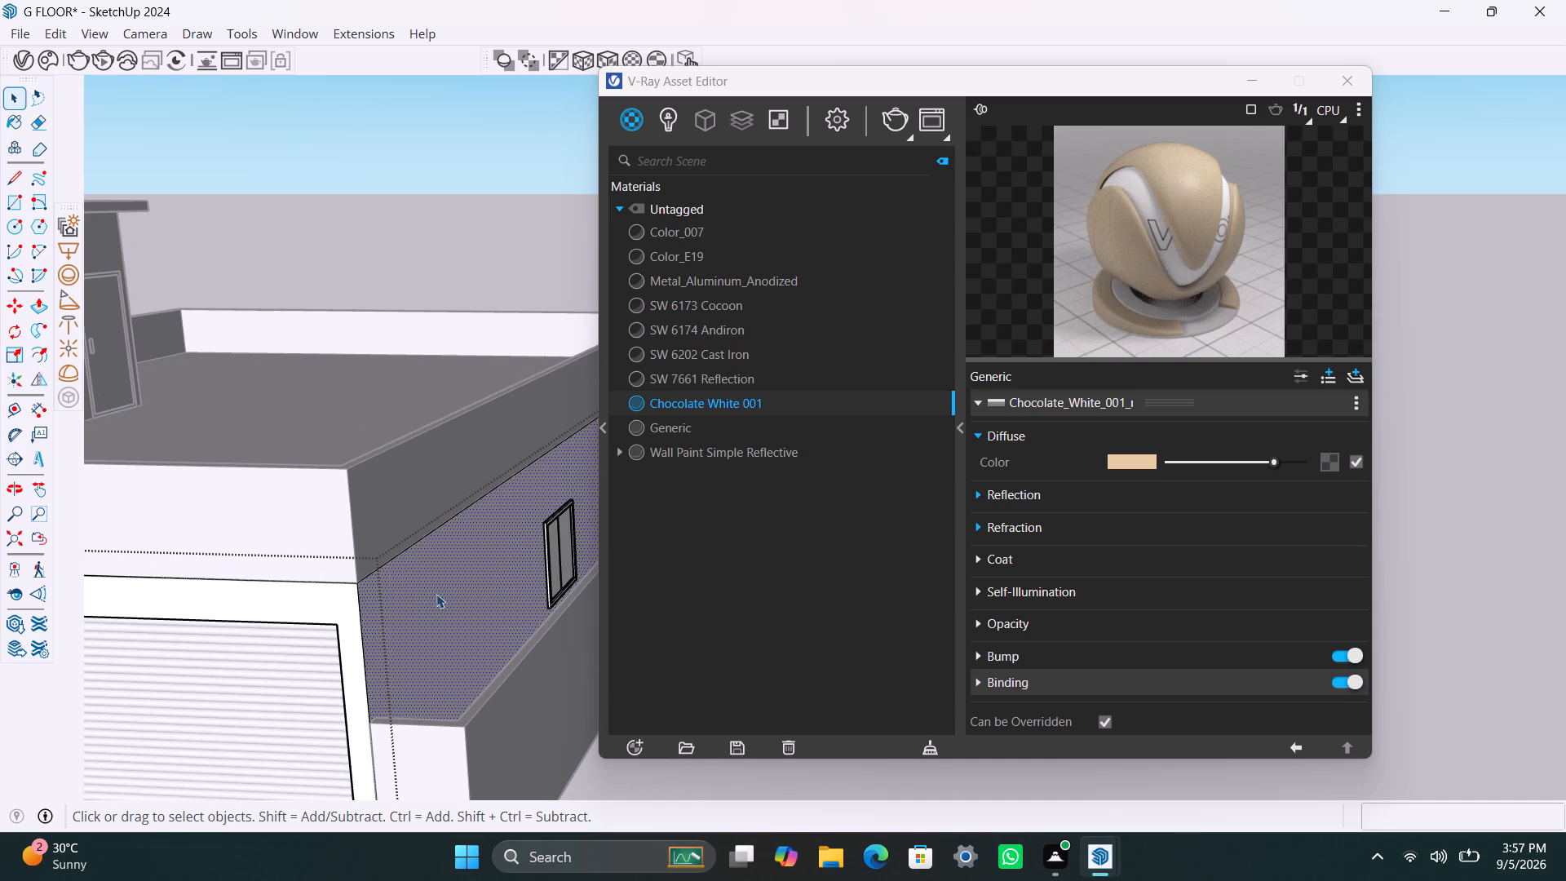
{"action": "right_click", "coordinate": [687, 398]}
{"action": "left_click", "coordinate": [714, 440]}
Apply Chocolate White 001 to the rear wall face with the small square windows.
{"action": "scroll", "coordinate": [525, 625], "scroll_direction": "down", "scroll_amount": 5}
{"action": "middle_click_drag", "start_coordinate": [502, 668], "coordinate": [493, 666]}
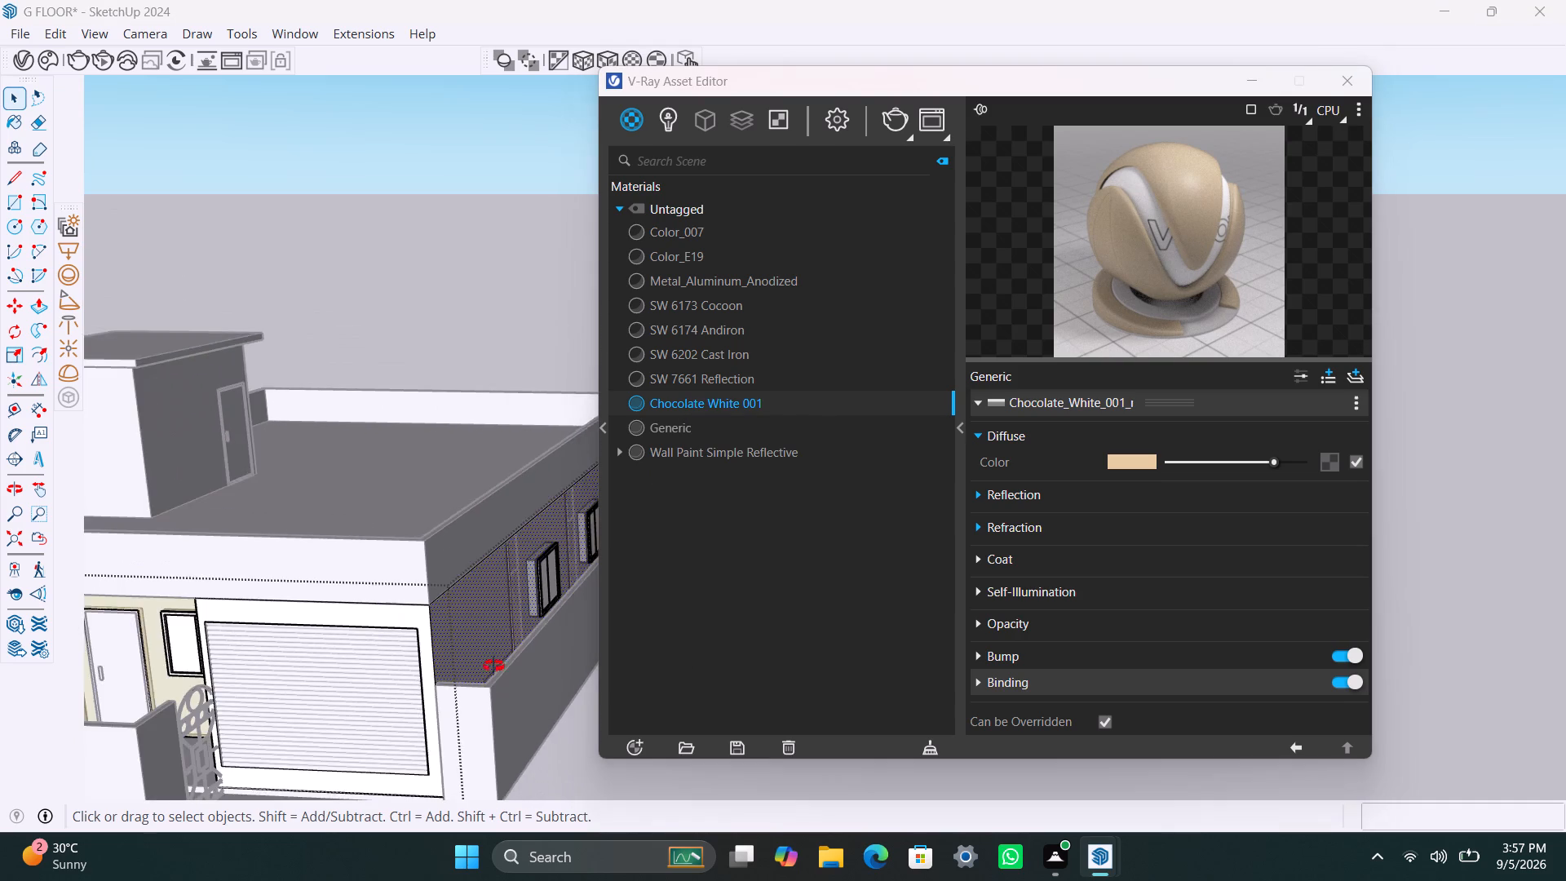
{"action": "middle_click_drag", "start_coordinate": [493, 666], "coordinate": [187, 662]}
{"action": "scroll", "coordinate": [324, 618], "scroll_direction": "down", "scroll_amount": 7}
{"action": "middle_click_drag", "start_coordinate": [430, 652], "coordinate": [195, 692]}
{"action": "scroll", "coordinate": [430, 652], "scroll_direction": "up", "scroll_amount": 1}
{"action": "scroll", "coordinate": [429, 633], "scroll_direction": "down", "scroll_amount": 5}
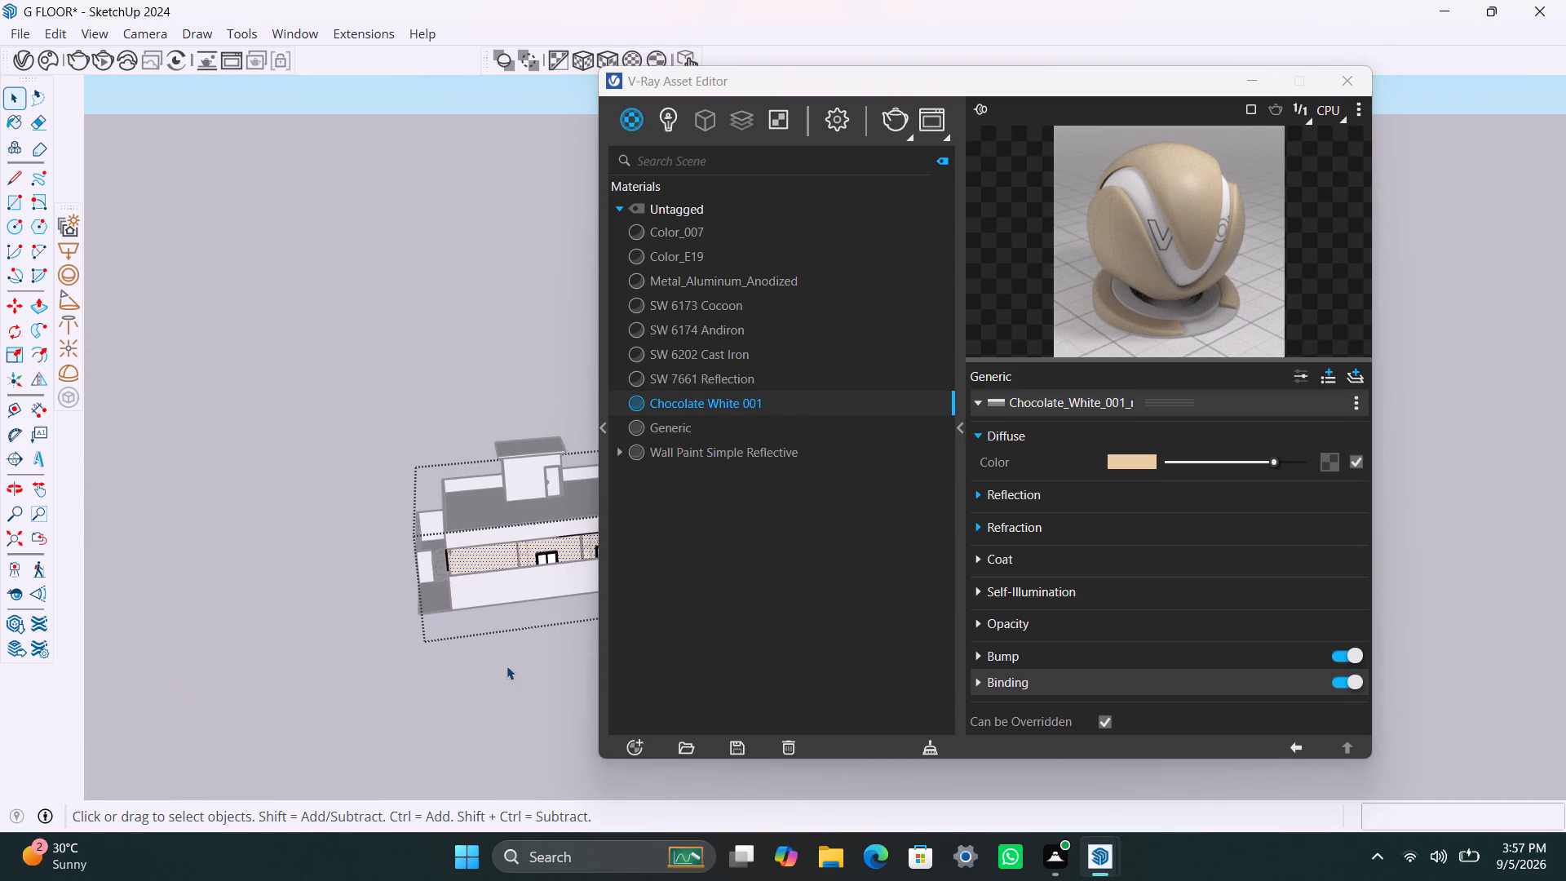
{"action": "middle_click_drag", "start_coordinate": [502, 671], "coordinate": [91, 697]}
{"action": "scroll", "coordinate": [359, 573], "scroll_direction": "up", "scroll_amount": 4}
{"action": "middle_click_drag", "start_coordinate": [418, 576], "coordinate": [197, 623]}
{"action": "scroll", "coordinate": [374, 478], "scroll_direction": "up", "scroll_amount": 3}
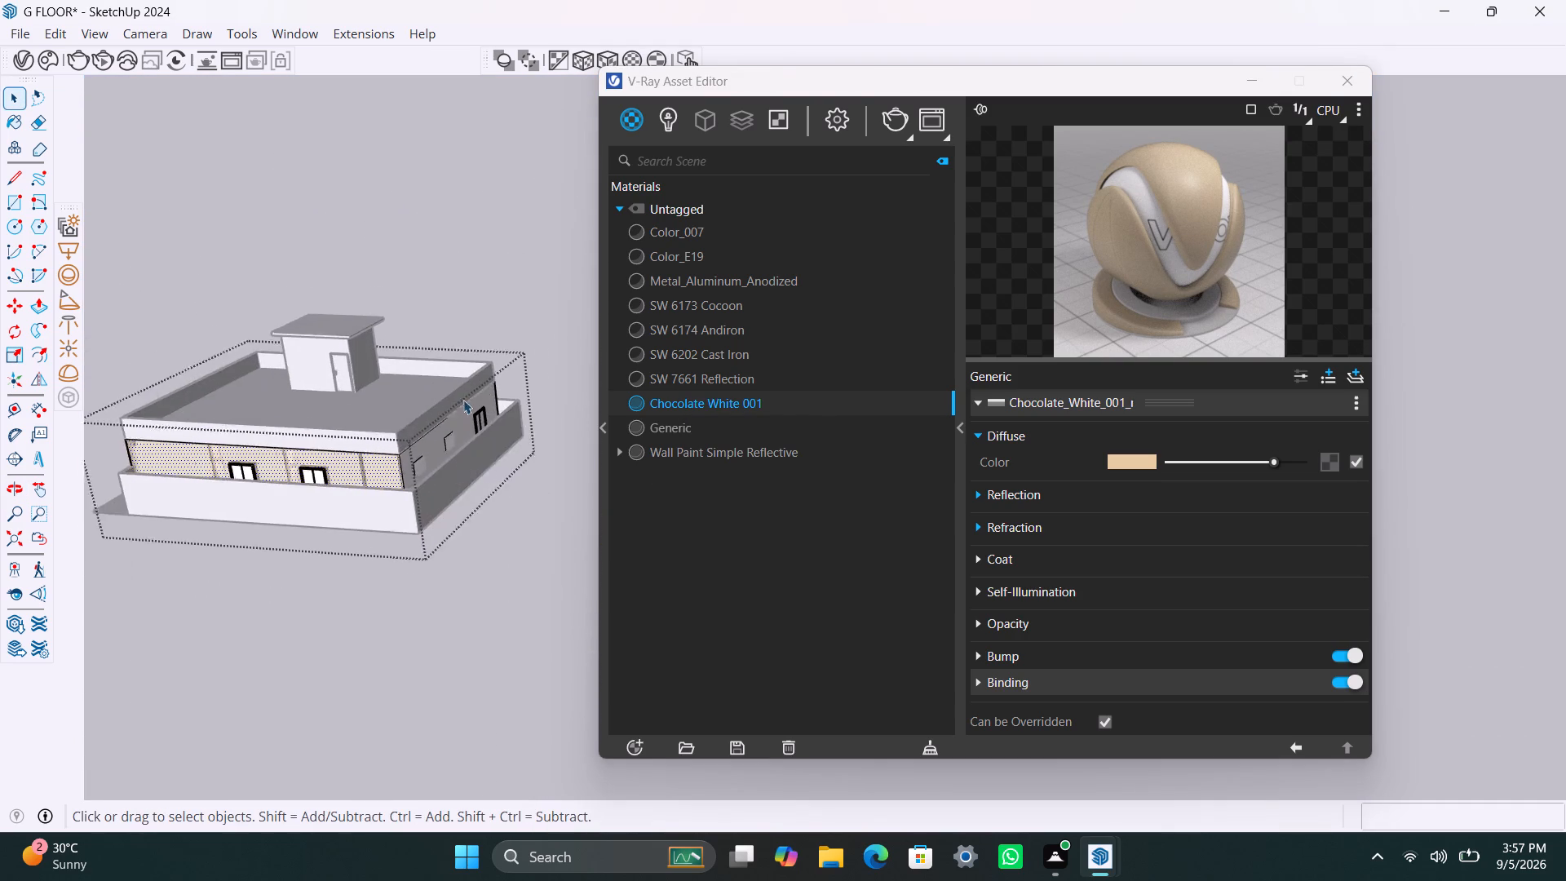
{"action": "scroll", "coordinate": [463, 400], "scroll_direction": "up", "scroll_amount": 6}
{"action": "left_click", "coordinate": [432, 455]}
{"action": "right_click", "coordinate": [678, 406]}
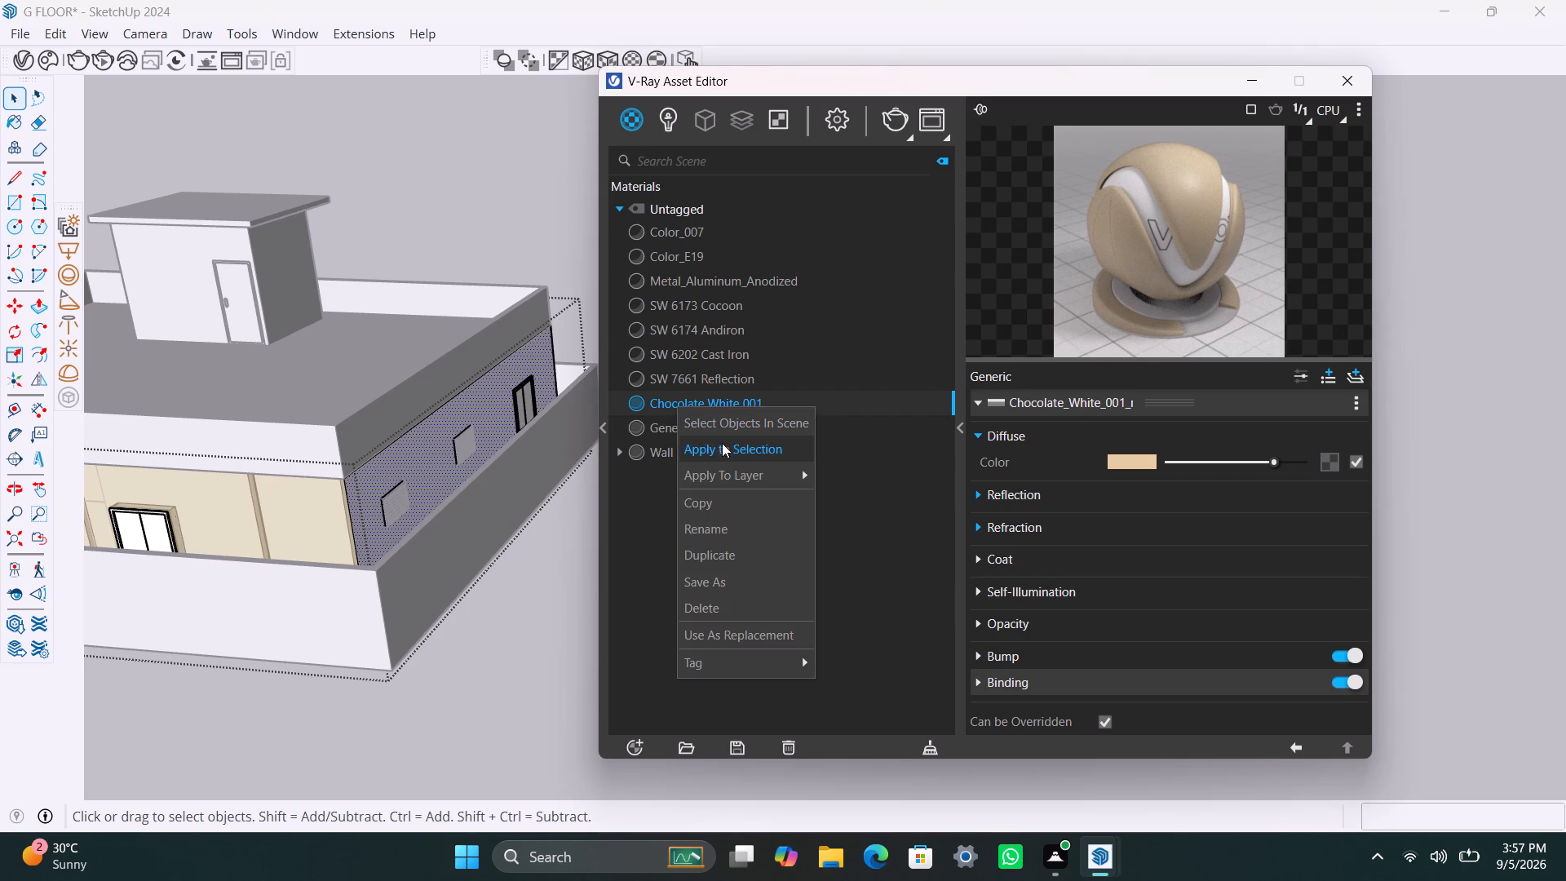
{"action": "left_click", "coordinate": [724, 450]}
Inspect the exterior walls all around the house to check the applied wall material.
{"action": "scroll", "coordinate": [414, 582], "scroll_direction": "down", "scroll_amount": 1}
{"action": "scroll", "coordinate": [342, 520], "scroll_direction": "down", "scroll_amount": 4}
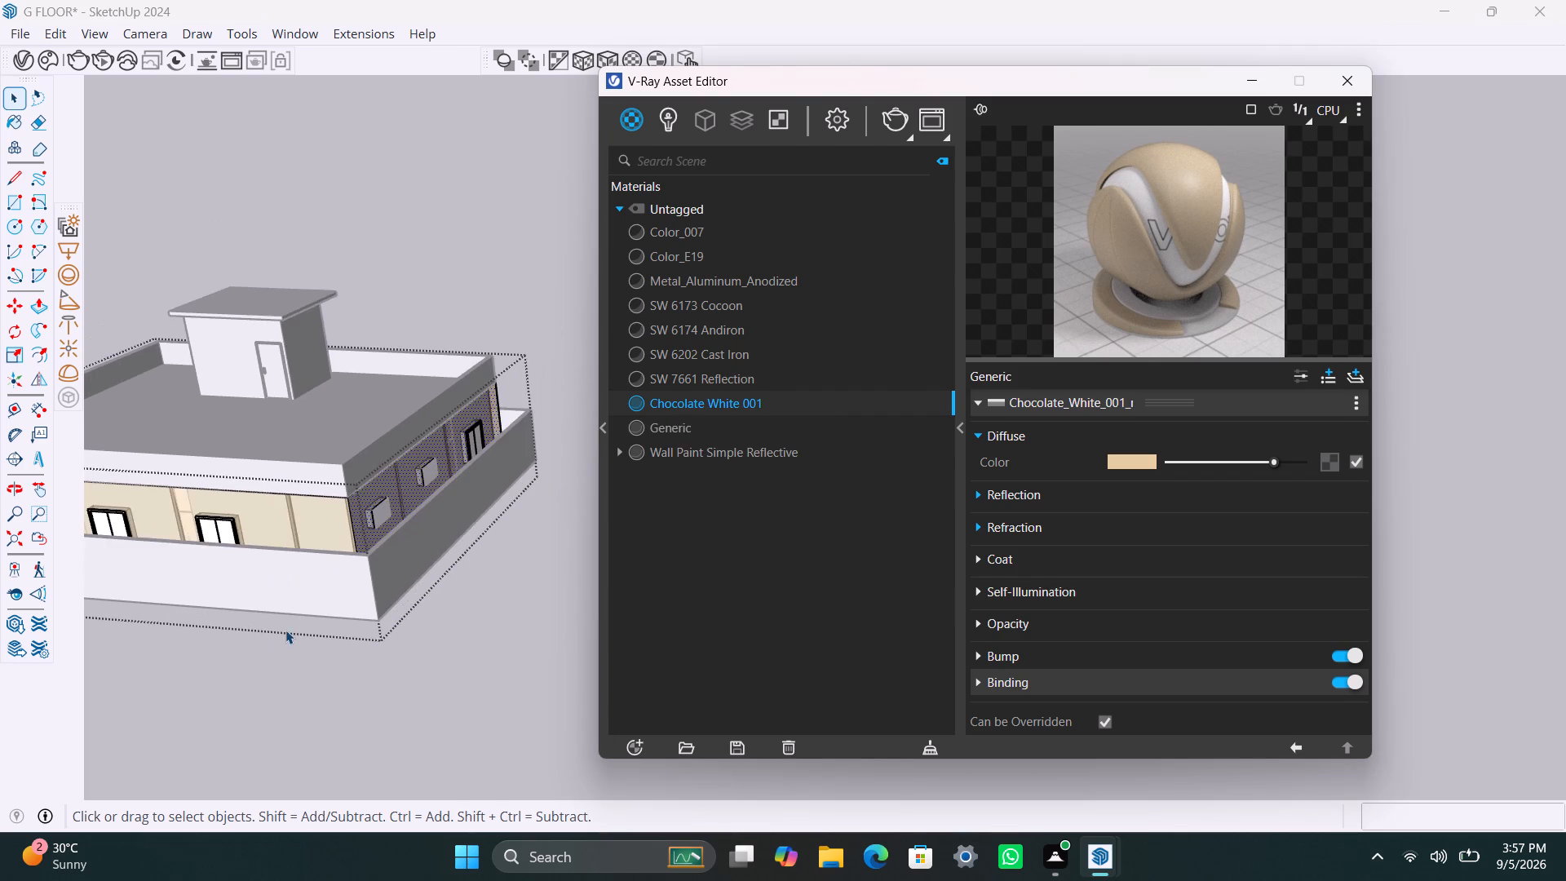
{"action": "scroll", "coordinate": [285, 649], "scroll_direction": "down", "scroll_amount": 4}
{"action": "middle_click_drag", "start_coordinate": [234, 719], "coordinate": [597, 705], "text": "shift"}
{"action": "scroll", "coordinate": [369, 649], "scroll_direction": "up", "scroll_amount": 3}
{"action": "middle_click_drag", "start_coordinate": [325, 707], "coordinate": [649, 715]}
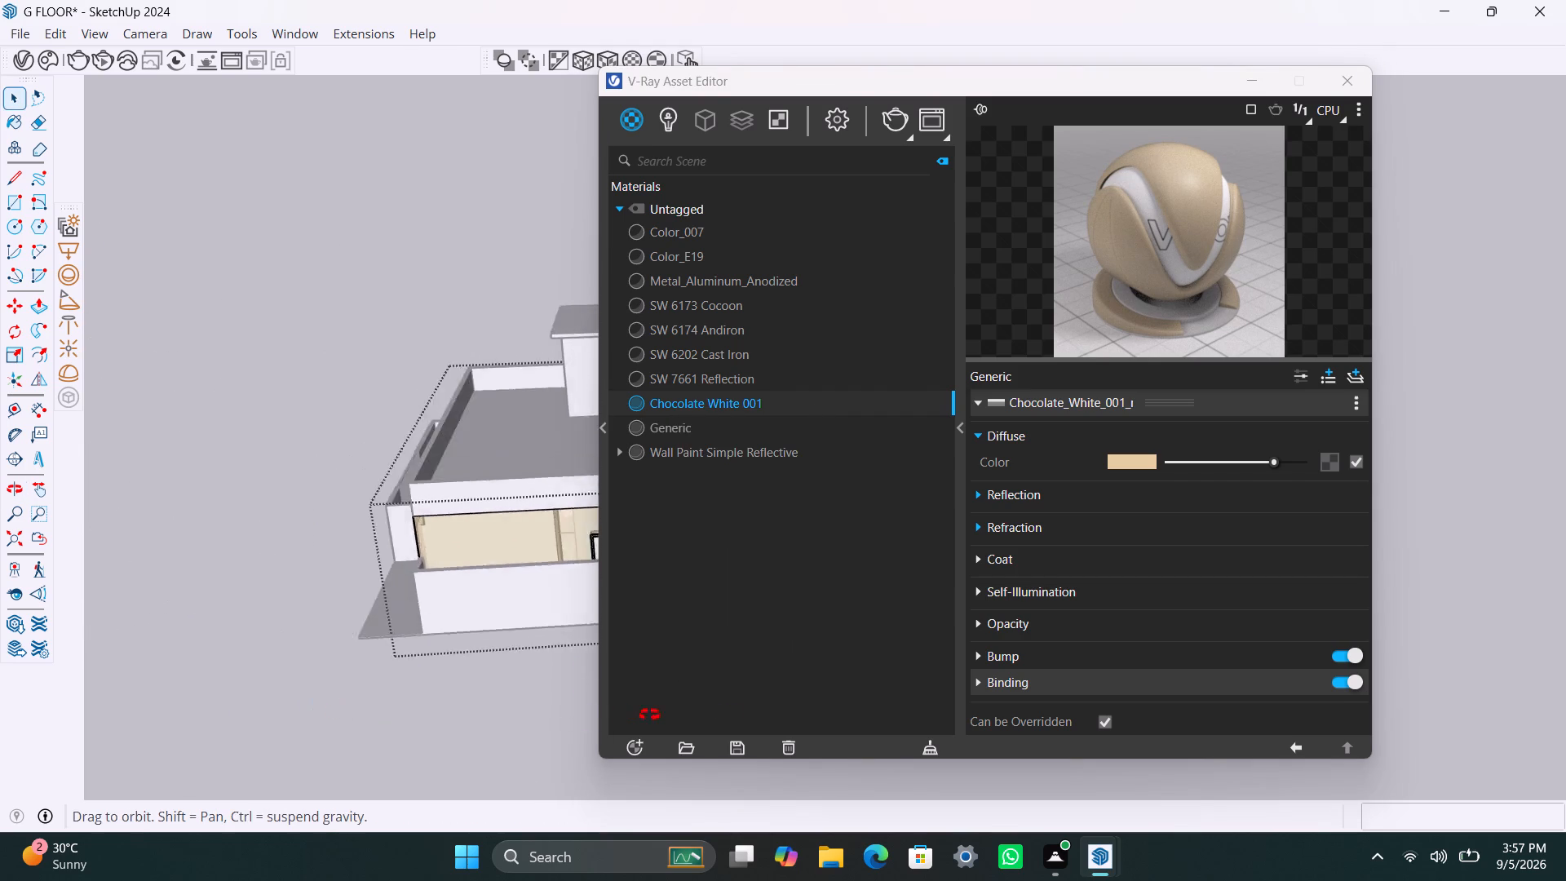
{"action": "middle_click_drag", "start_coordinate": [649, 715], "coordinate": [922, 696]}
{"action": "scroll", "coordinate": [524, 696], "scroll_direction": "down", "scroll_amount": 5}
{"action": "middle_click_drag", "start_coordinate": [443, 686], "coordinate": [179, 723], "text": "shift"}
{"action": "scroll", "coordinate": [382, 643], "scroll_direction": "up", "scroll_amount": 3}
{"action": "middle_click_drag", "start_coordinate": [432, 675], "coordinate": [677, 591]}
{"action": "scroll", "coordinate": [436, 686], "scroll_direction": "down", "scroll_amount": 3}
{"action": "middle_click_drag", "start_coordinate": [361, 733], "coordinate": [410, 596], "text": "shift"}
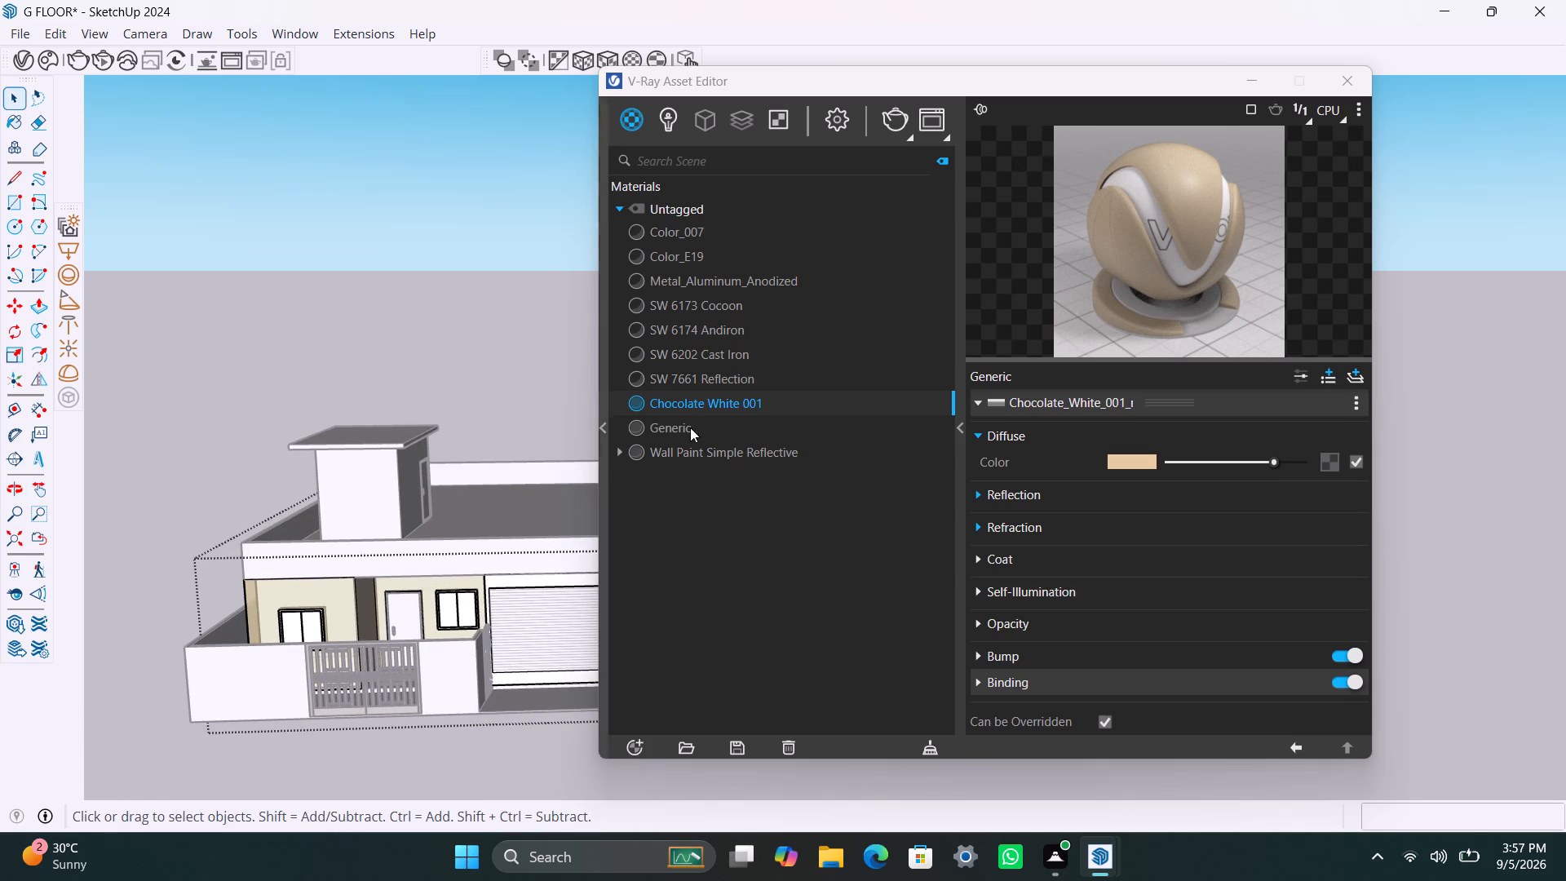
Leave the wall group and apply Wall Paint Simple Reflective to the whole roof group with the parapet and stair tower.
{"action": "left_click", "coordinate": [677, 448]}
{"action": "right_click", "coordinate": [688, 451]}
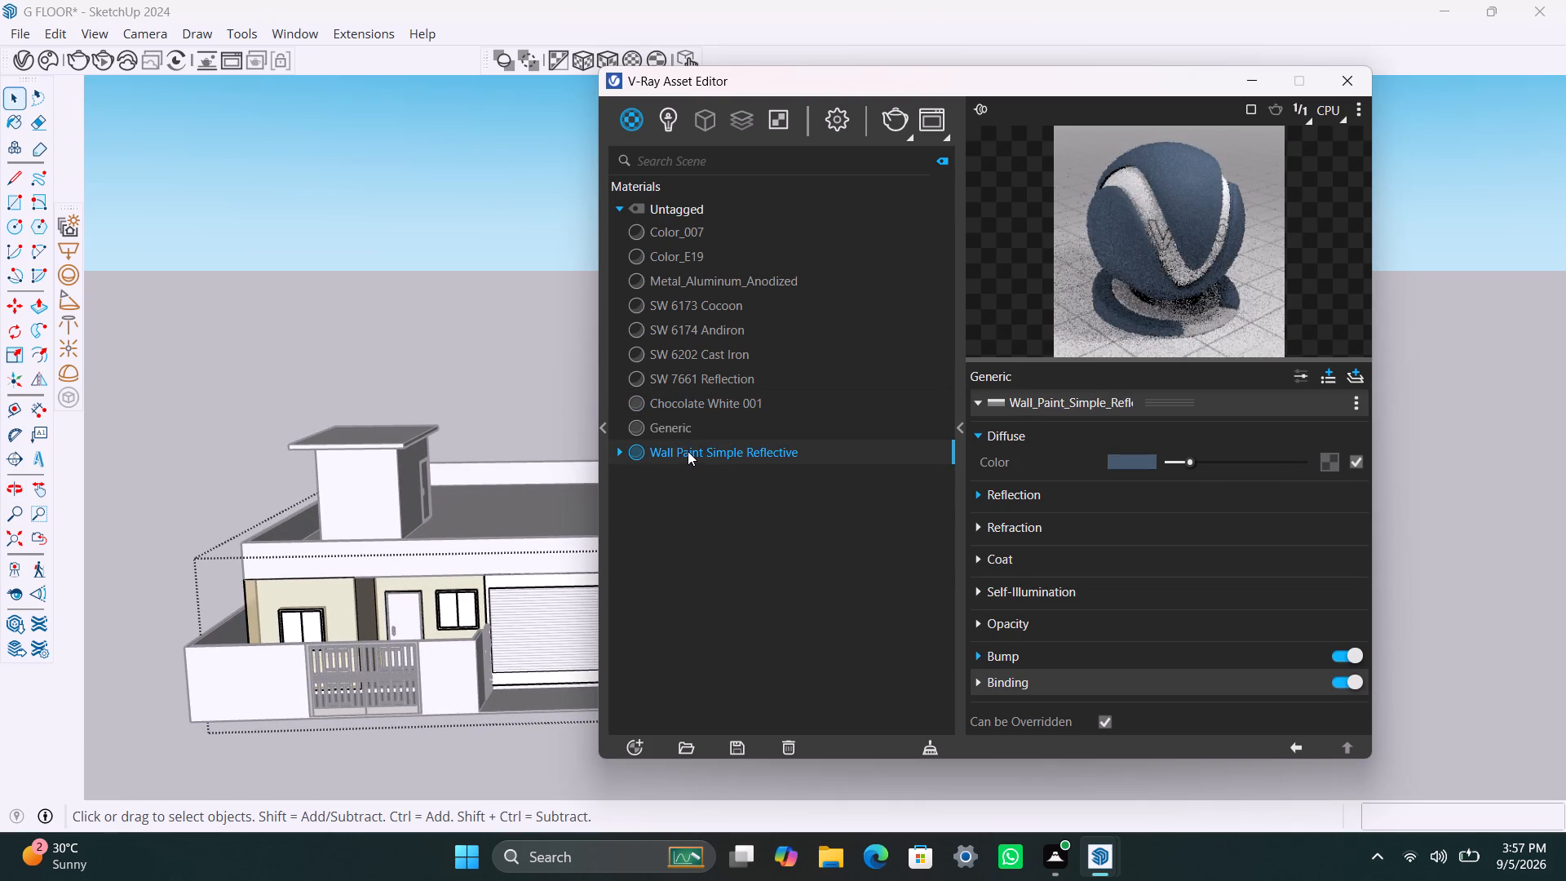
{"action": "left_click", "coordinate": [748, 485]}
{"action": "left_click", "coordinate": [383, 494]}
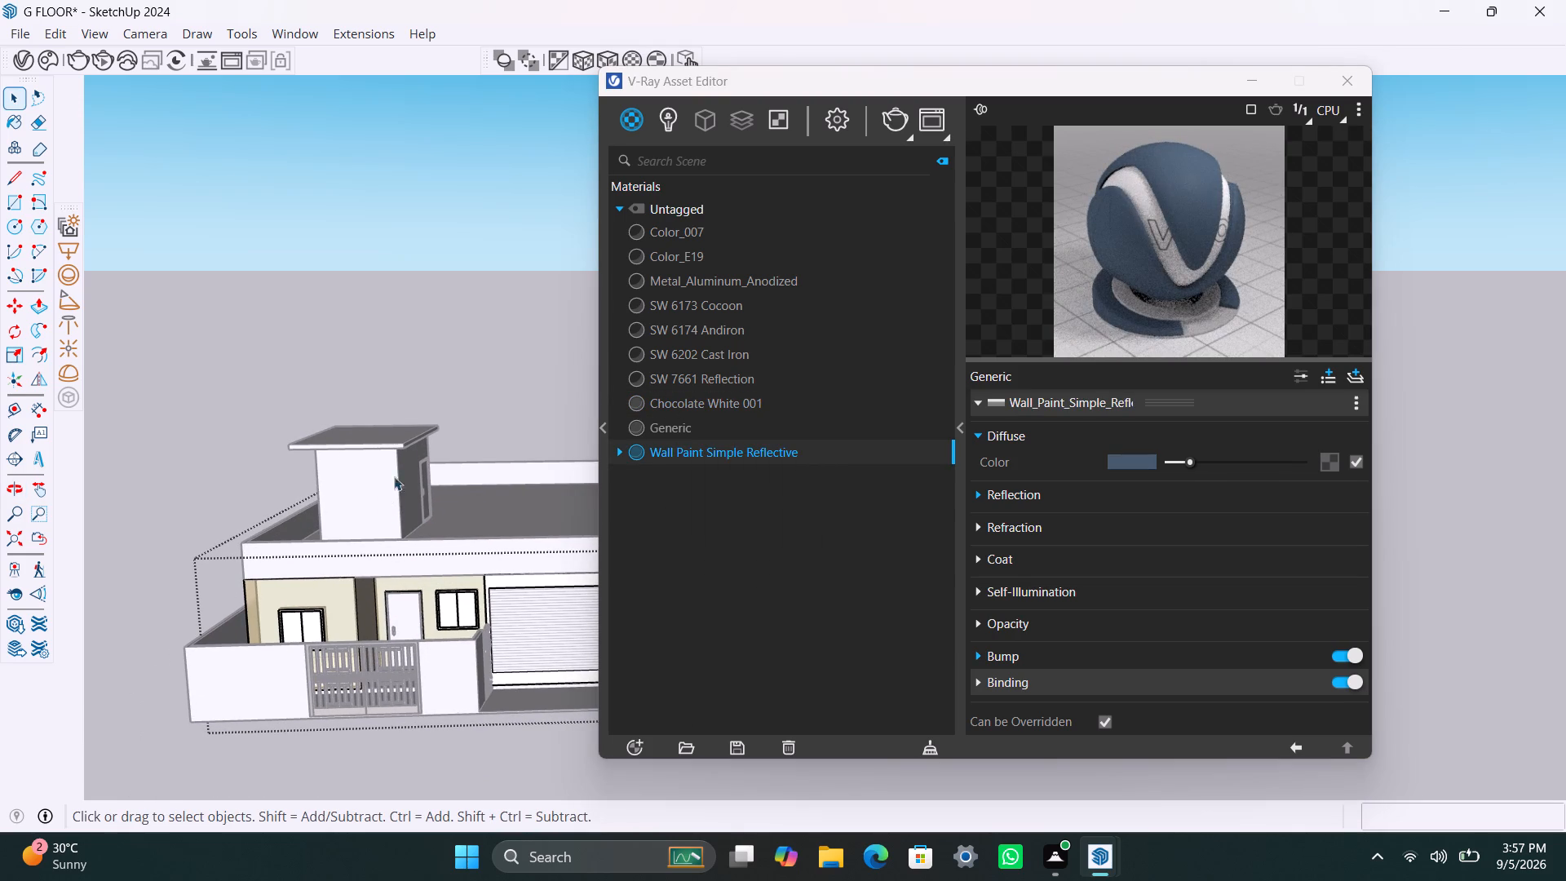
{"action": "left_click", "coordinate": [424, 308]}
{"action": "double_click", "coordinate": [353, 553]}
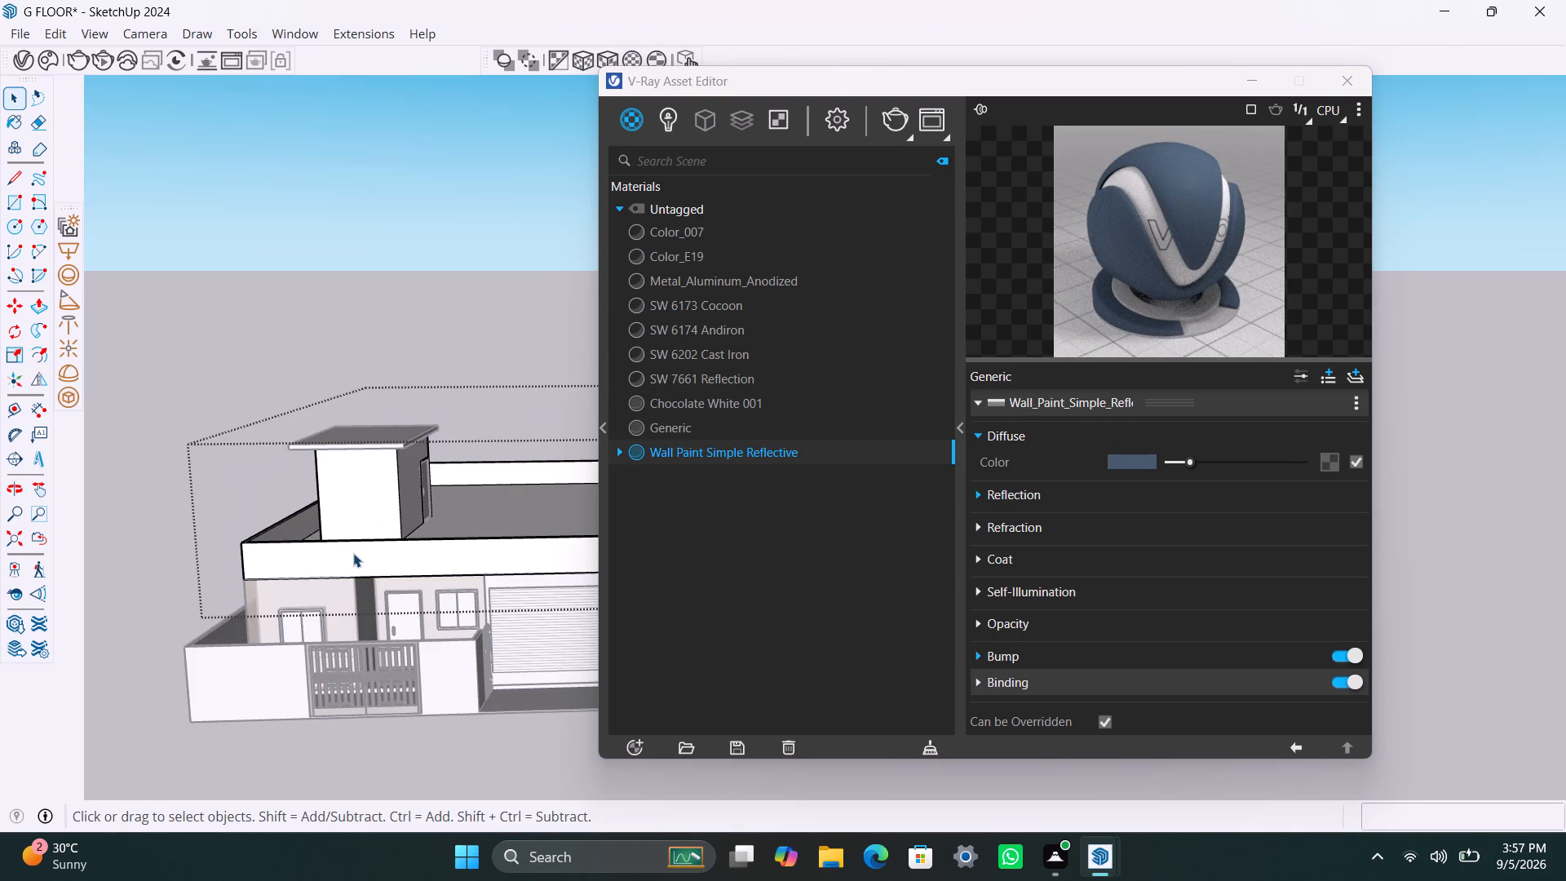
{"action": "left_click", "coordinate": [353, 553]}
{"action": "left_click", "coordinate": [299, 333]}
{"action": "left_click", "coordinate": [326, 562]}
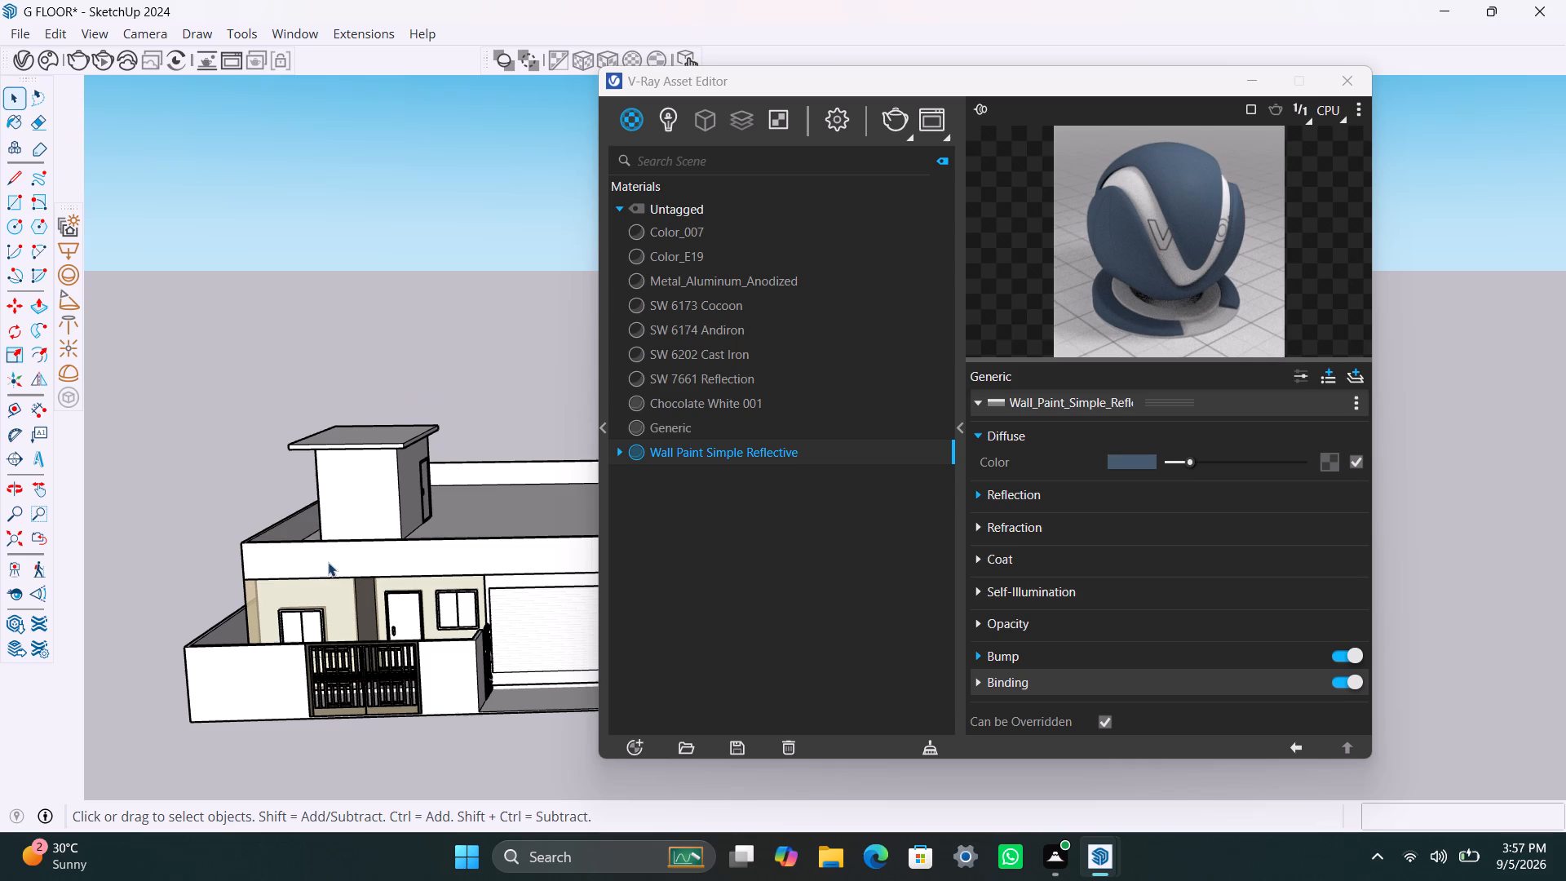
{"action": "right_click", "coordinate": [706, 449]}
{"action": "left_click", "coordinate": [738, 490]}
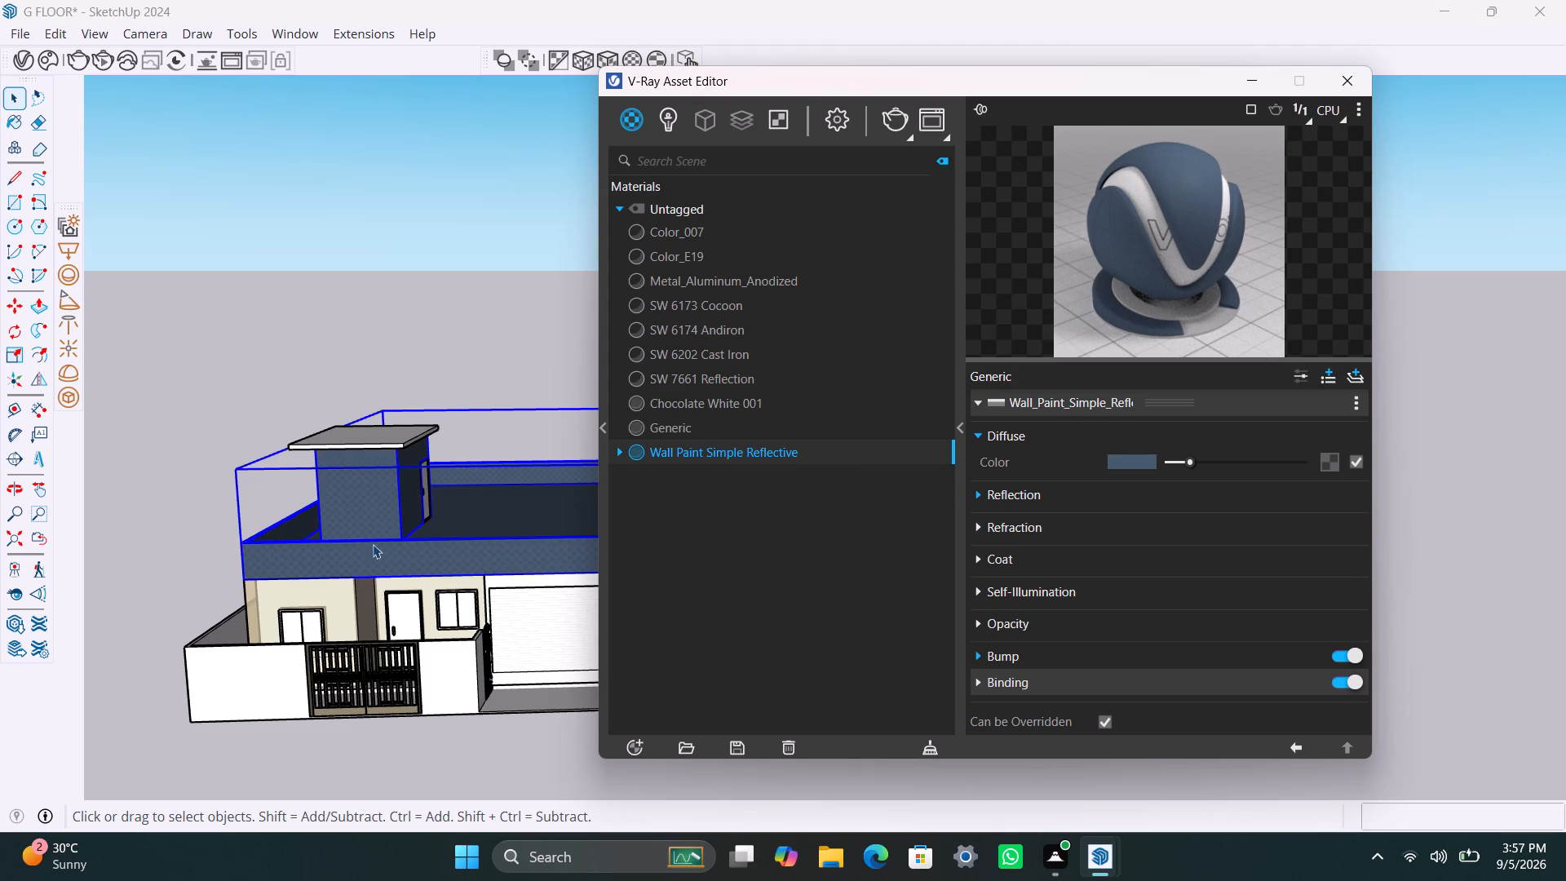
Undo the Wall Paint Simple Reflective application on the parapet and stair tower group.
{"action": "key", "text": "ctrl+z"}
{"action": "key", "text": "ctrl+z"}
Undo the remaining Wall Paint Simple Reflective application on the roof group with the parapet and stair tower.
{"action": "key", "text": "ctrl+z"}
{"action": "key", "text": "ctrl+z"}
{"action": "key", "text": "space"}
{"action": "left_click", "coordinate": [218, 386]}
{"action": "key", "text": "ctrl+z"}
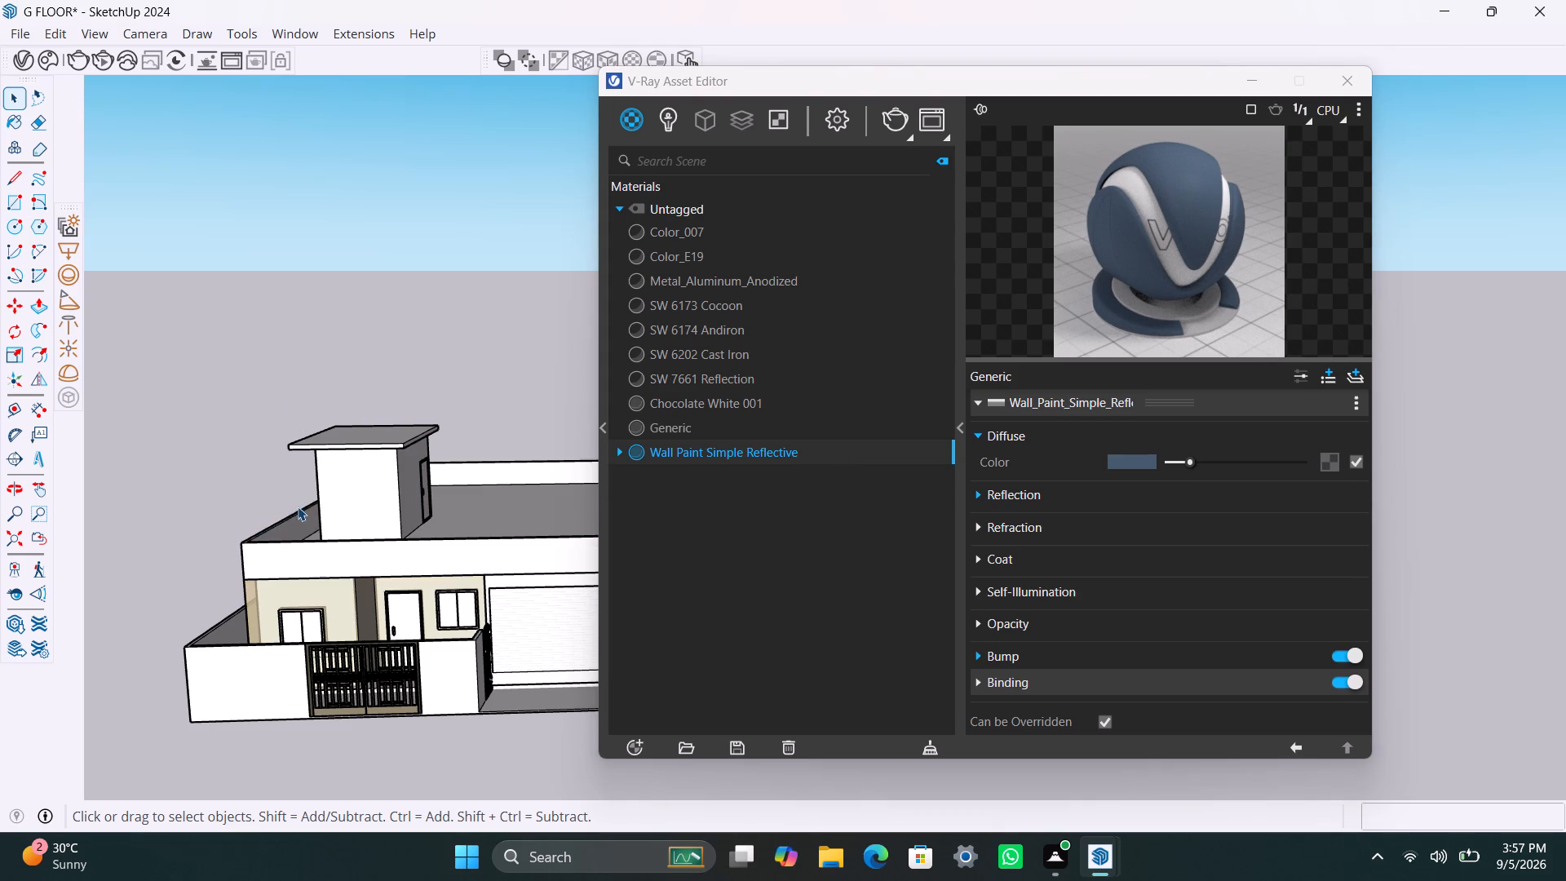
Open the roof group and apply Wall Paint Simple Reflective with V-Ray texture projection to the front parapet face.
{"action": "left_click", "coordinate": [480, 547]}
{"action": "double_click", "coordinate": [476, 557]}
{"action": "left_click", "coordinate": [434, 570]}
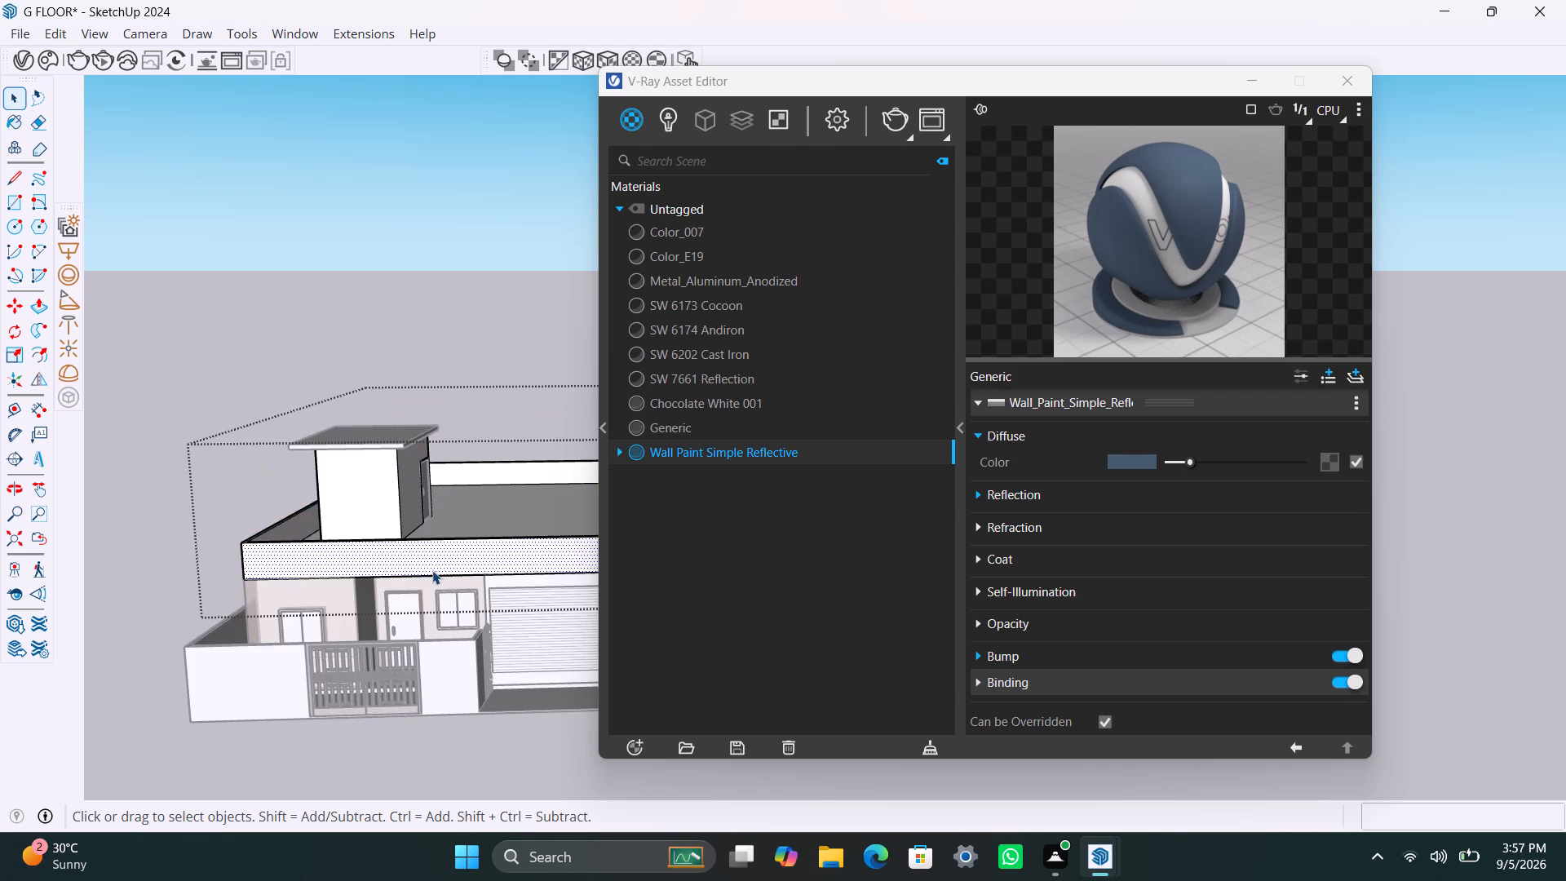
{"action": "right_click", "coordinate": [723, 458]}
{"action": "left_click", "coordinate": [753, 501]}
{"action": "scroll", "coordinate": [301, 554], "scroll_direction": "up", "scroll_amount": 2}
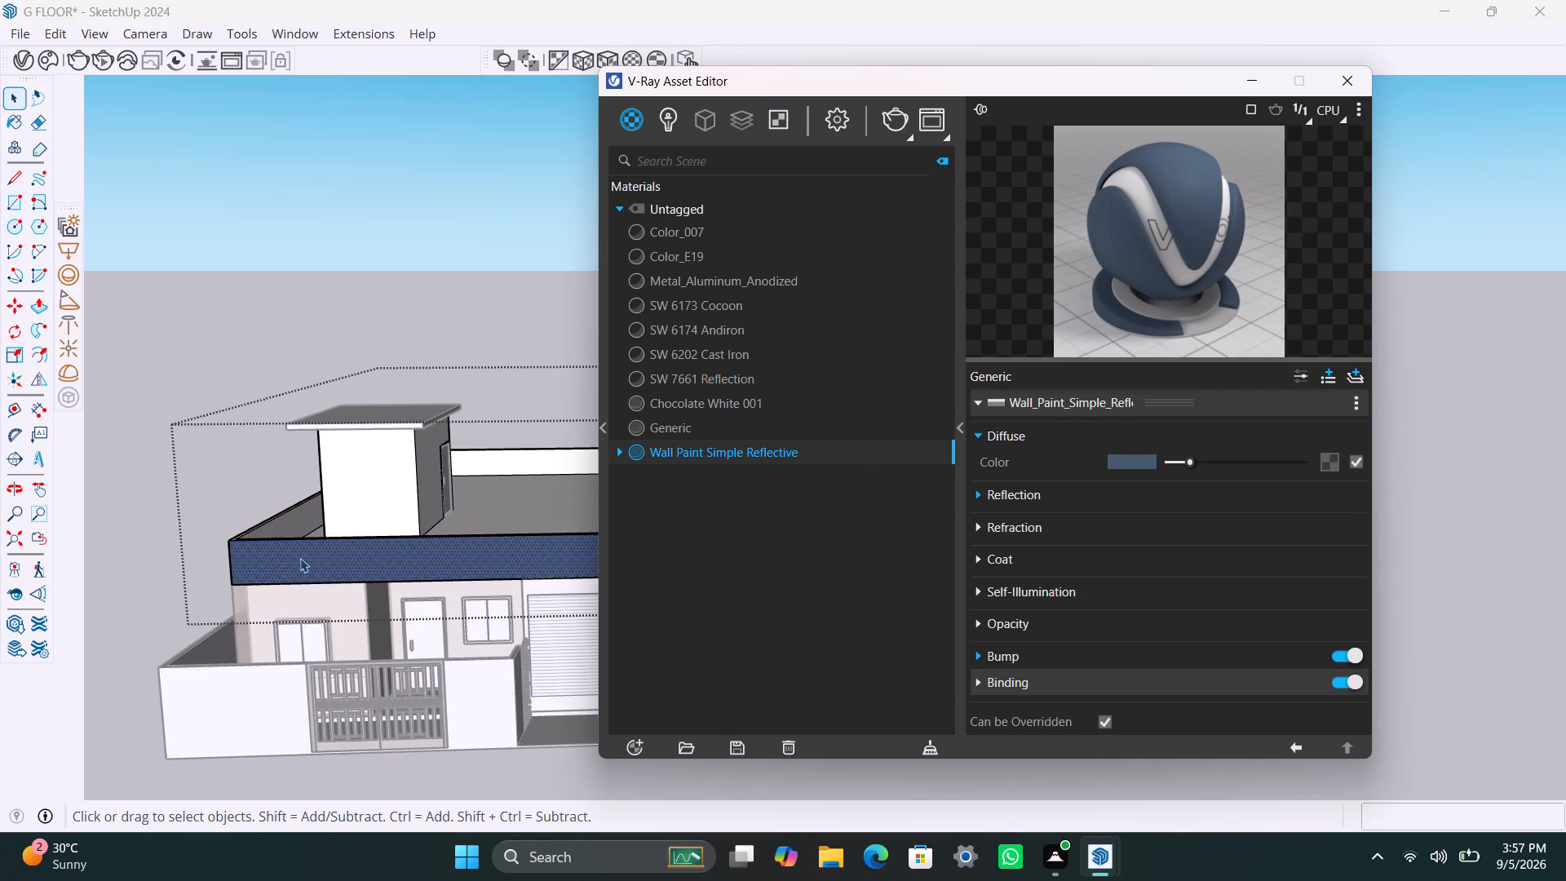
{"action": "left_click", "coordinate": [598, 57]}
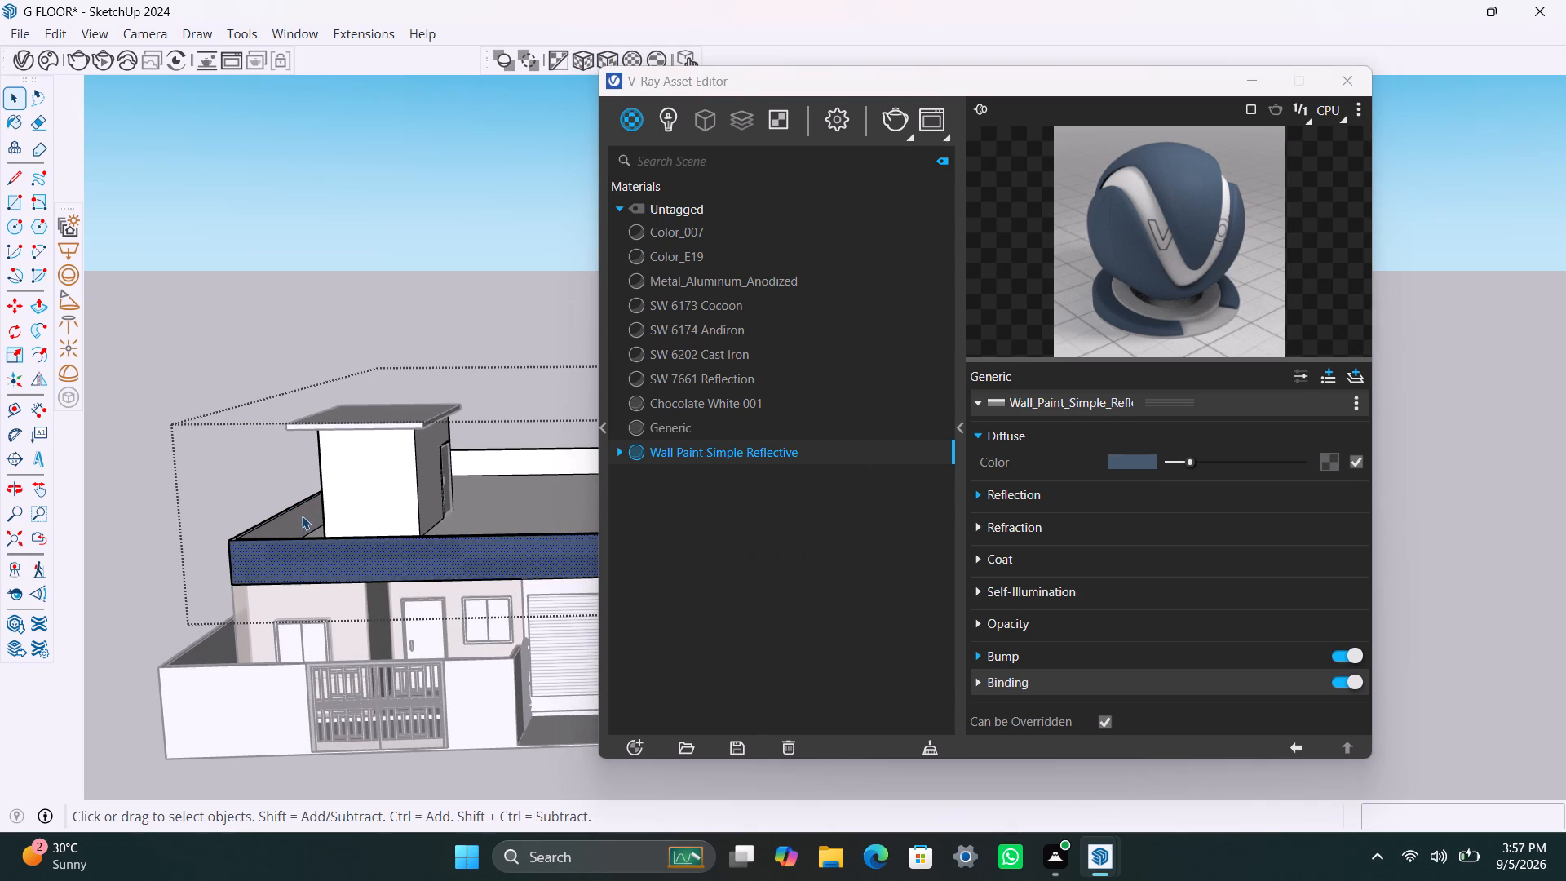
Apply Wall Paint Simple Reflective with V-Ray texture projection to the long side parapet face nearest the stair tower.
{"action": "scroll", "coordinate": [302, 516], "scroll_direction": "up", "scroll_amount": 2}
{"action": "middle_click_drag", "start_coordinate": [308, 544], "coordinate": [718, 540]}
{"action": "scroll", "coordinate": [391, 708], "scroll_direction": "up", "scroll_amount": 3}
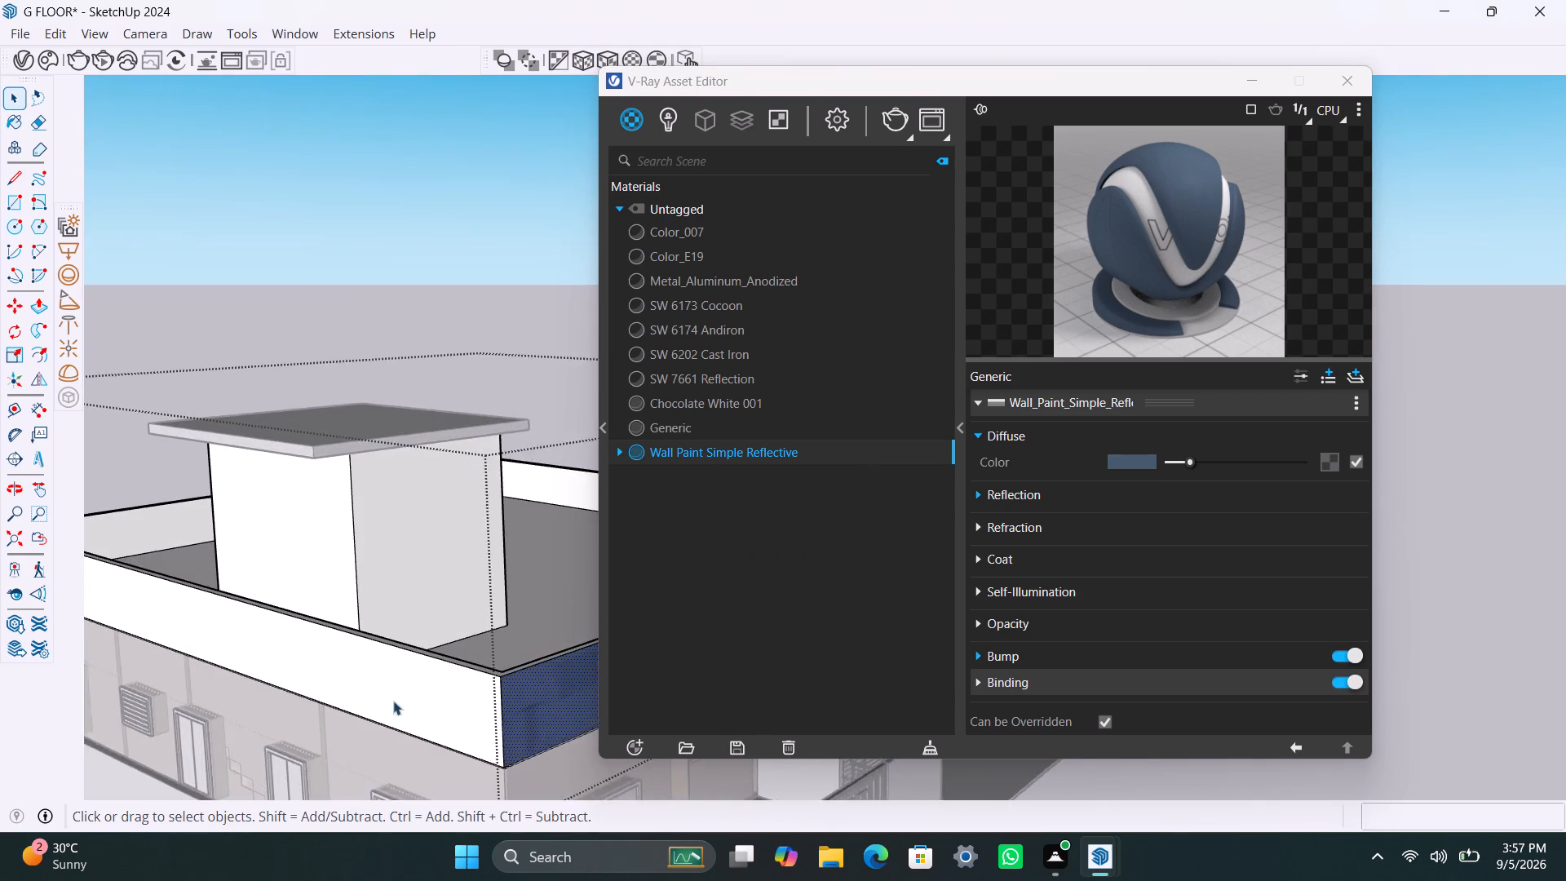
{"action": "left_click", "coordinate": [396, 696]}
{"action": "right_click", "coordinate": [703, 452]}
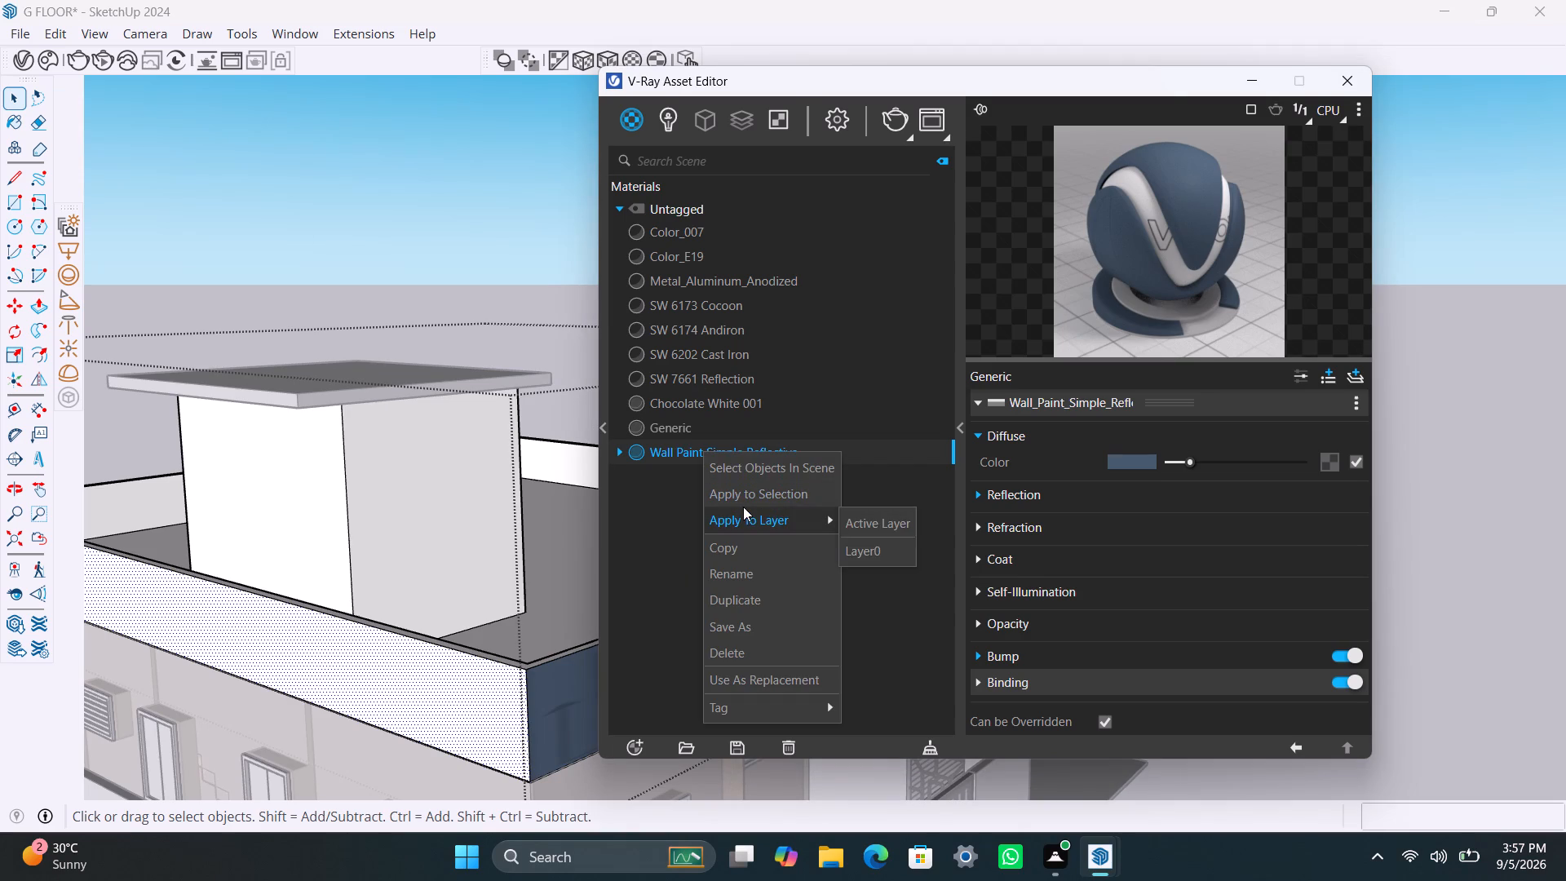
{"action": "left_click", "coordinate": [743, 502]}
{"action": "left_click", "coordinate": [612, 58]}
Apply Wall Paint Simple Reflective with V-Ray texture projection to the rear parapet face.
{"action": "scroll", "coordinate": [574, 503], "scroll_direction": "down", "scroll_amount": 5}
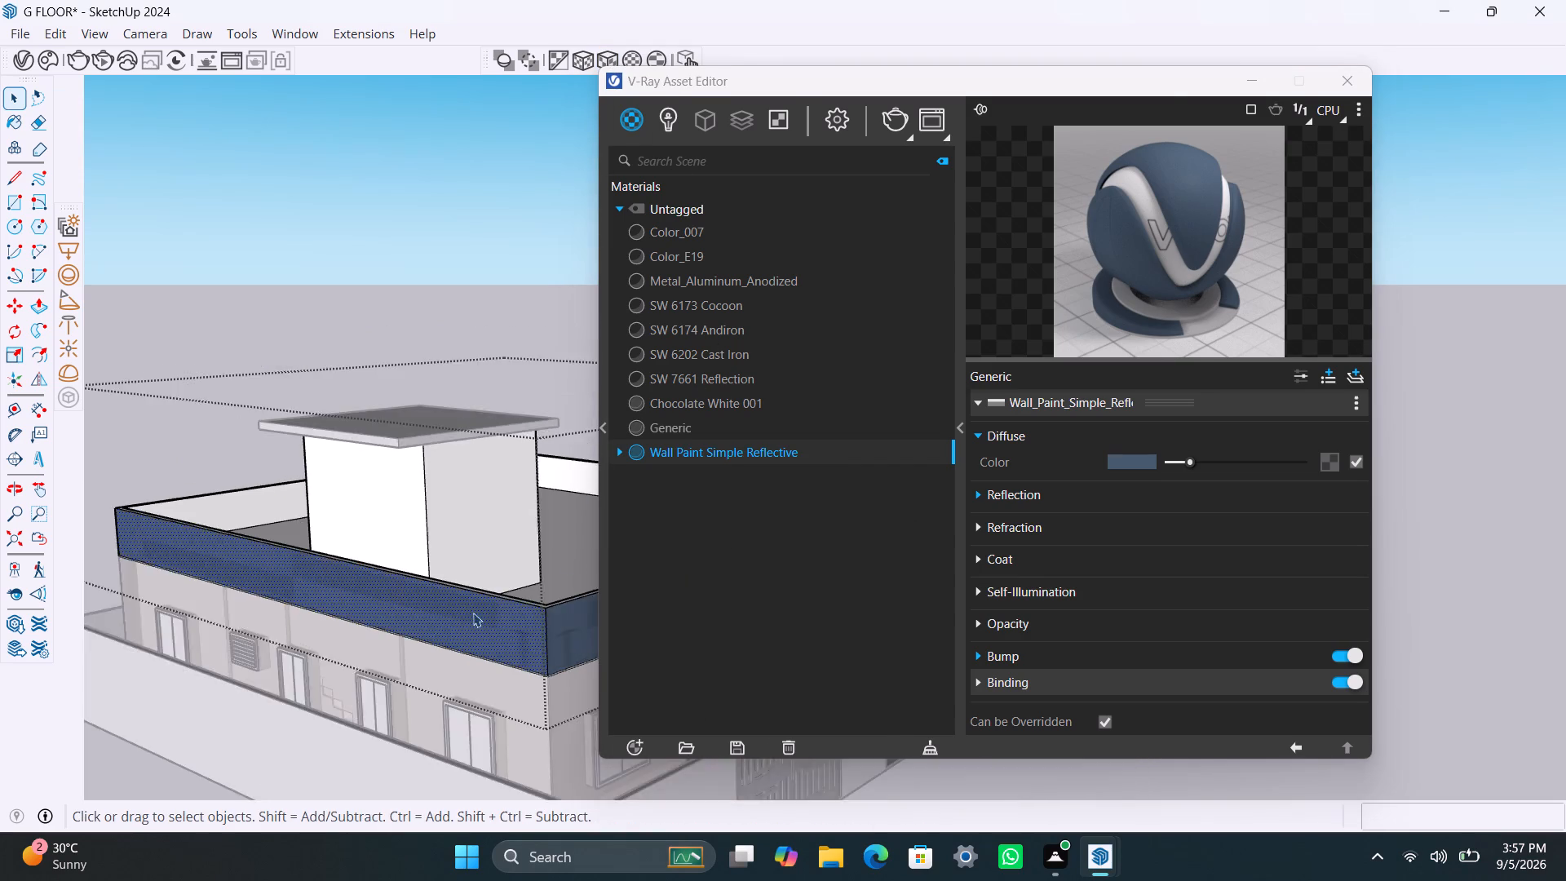
{"action": "scroll", "coordinate": [473, 613], "scroll_direction": "down", "scroll_amount": 3}
{"action": "middle_click_drag", "start_coordinate": [436, 616], "coordinate": [795, 599]}
{"action": "scroll", "coordinate": [307, 704], "scroll_direction": "up", "scroll_amount": 2}
{"action": "middle_click_drag", "start_coordinate": [307, 709], "coordinate": [595, 710]}
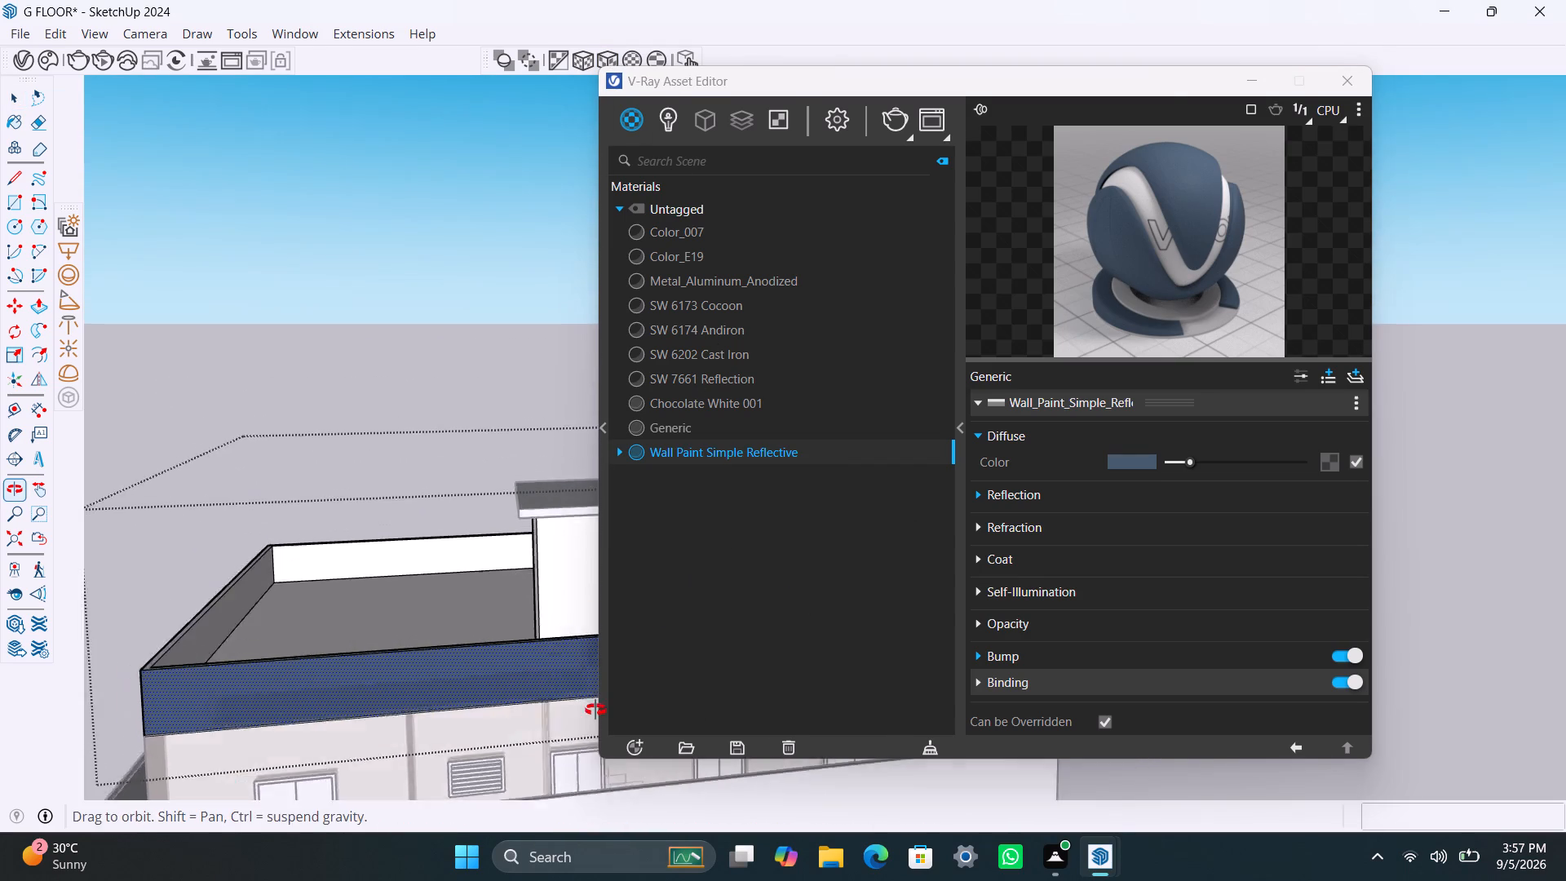
{"action": "middle_click_drag", "start_coordinate": [595, 710], "coordinate": [692, 702]}
{"action": "left_click", "coordinate": [459, 716]}
{"action": "right_click", "coordinate": [736, 455]}
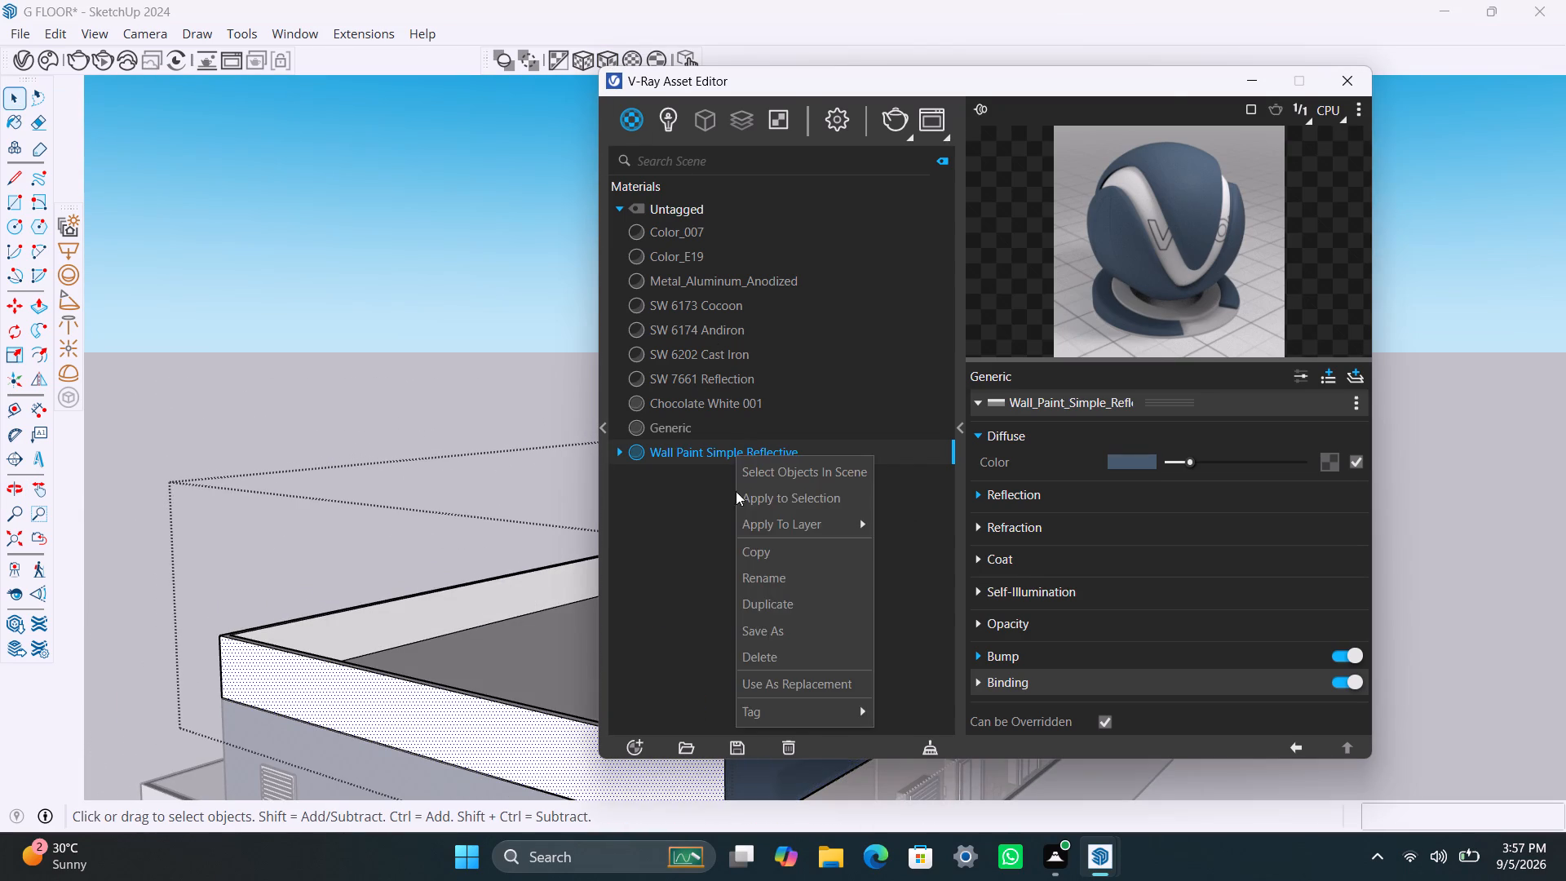
{"action": "left_click", "coordinate": [750, 504]}
{"action": "left_click", "coordinate": [612, 64]}
Apply Wall Paint Simple Reflective with V-Ray texture projection to the remaining side parapet face and leave the roof group.
{"action": "scroll", "coordinate": [519, 467], "scroll_direction": "down", "scroll_amount": 5}
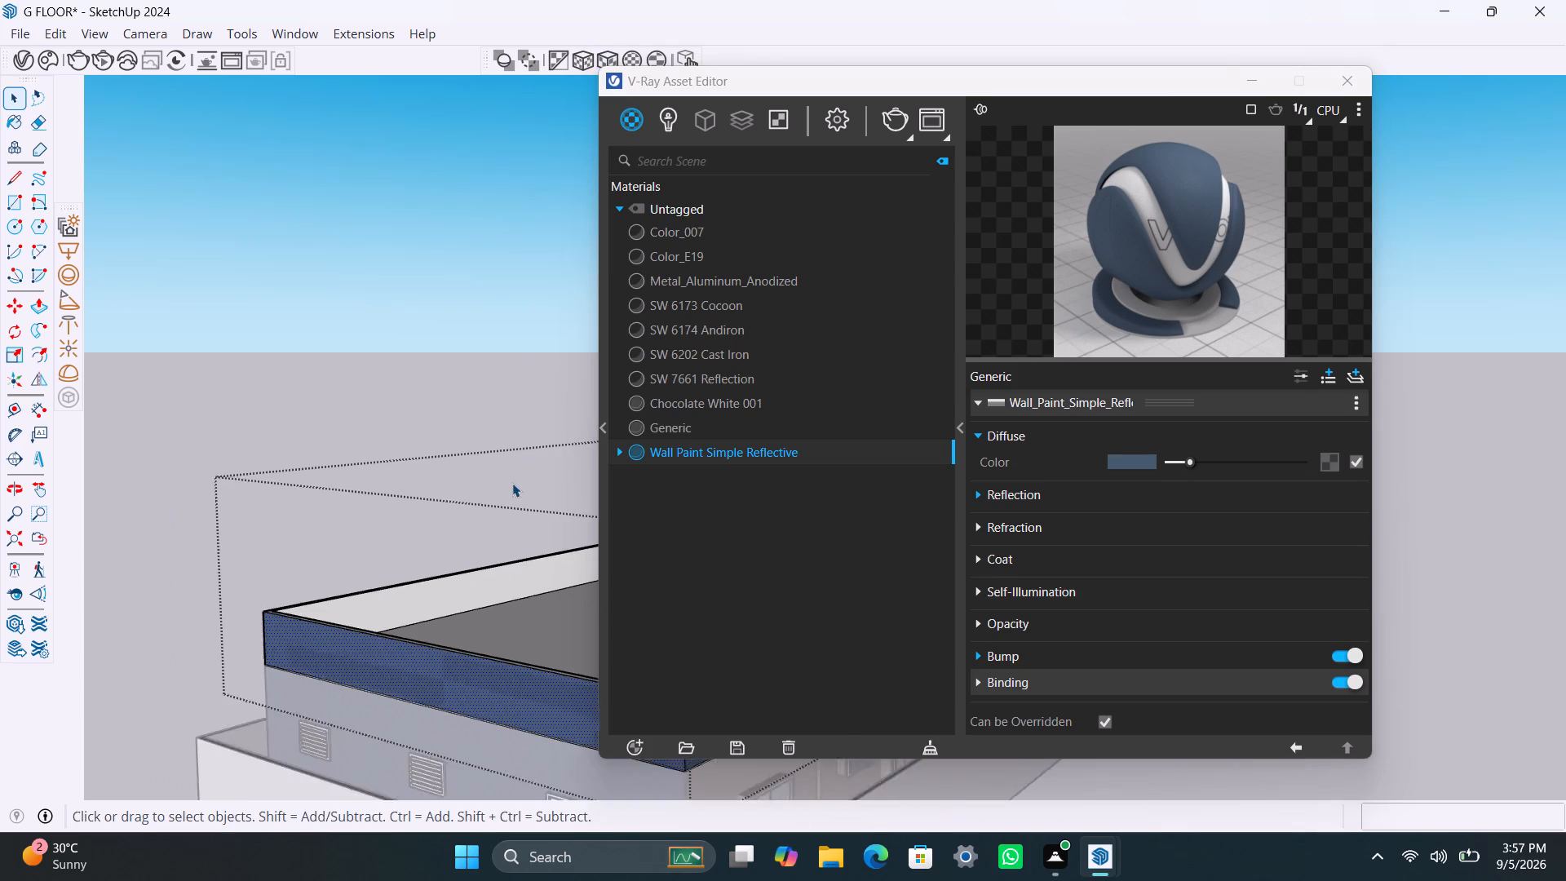
{"action": "scroll", "coordinate": [512, 483], "scroll_direction": "down", "scroll_amount": 7}
{"action": "middle_click_drag", "start_coordinate": [345, 560], "coordinate": [920, 563]}
{"action": "scroll", "coordinate": [524, 635], "scroll_direction": "down", "scroll_amount": 3}
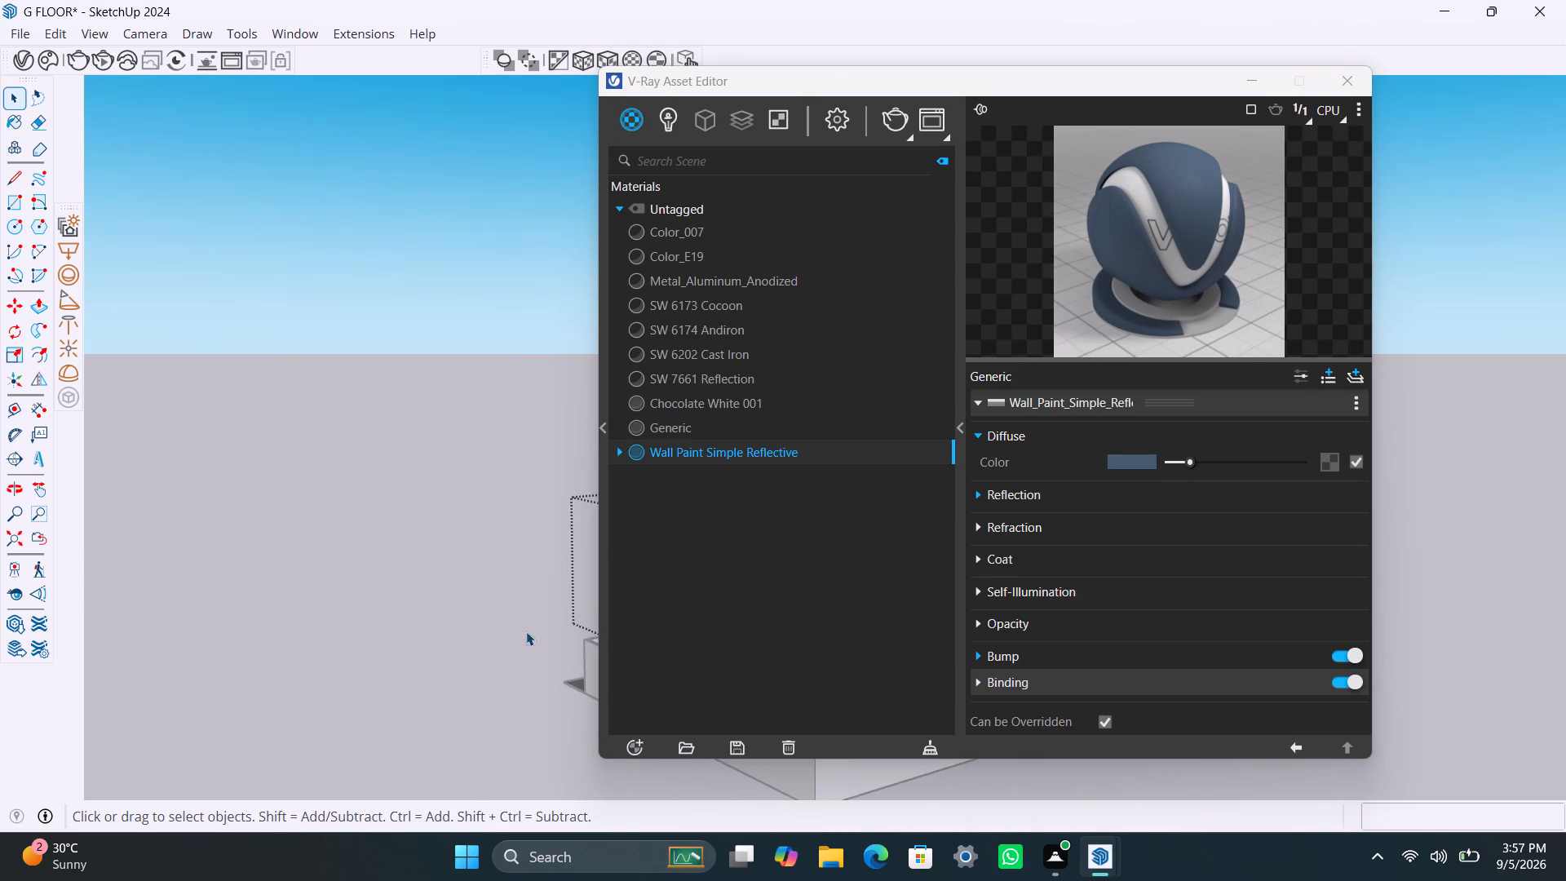
{"action": "middle_click_drag", "start_coordinate": [527, 628], "coordinate": [153, 620], "text": "shift"}
{"action": "scroll", "coordinate": [346, 614], "scroll_direction": "up", "scroll_amount": 4}
{"action": "left_click", "coordinate": [308, 654]}
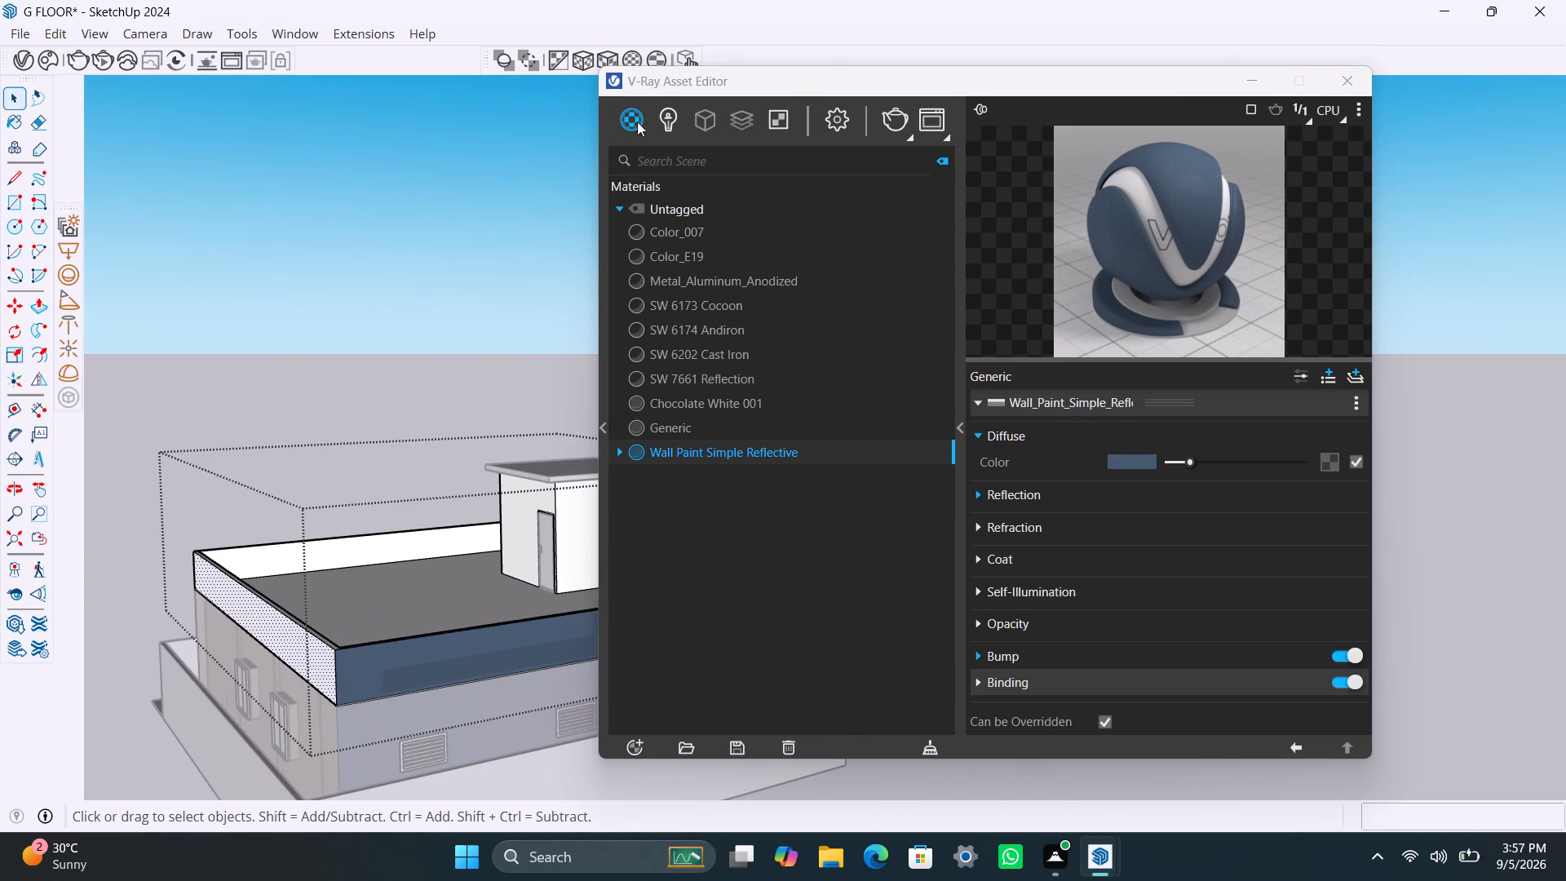
{"action": "right_click", "coordinate": [723, 451]}
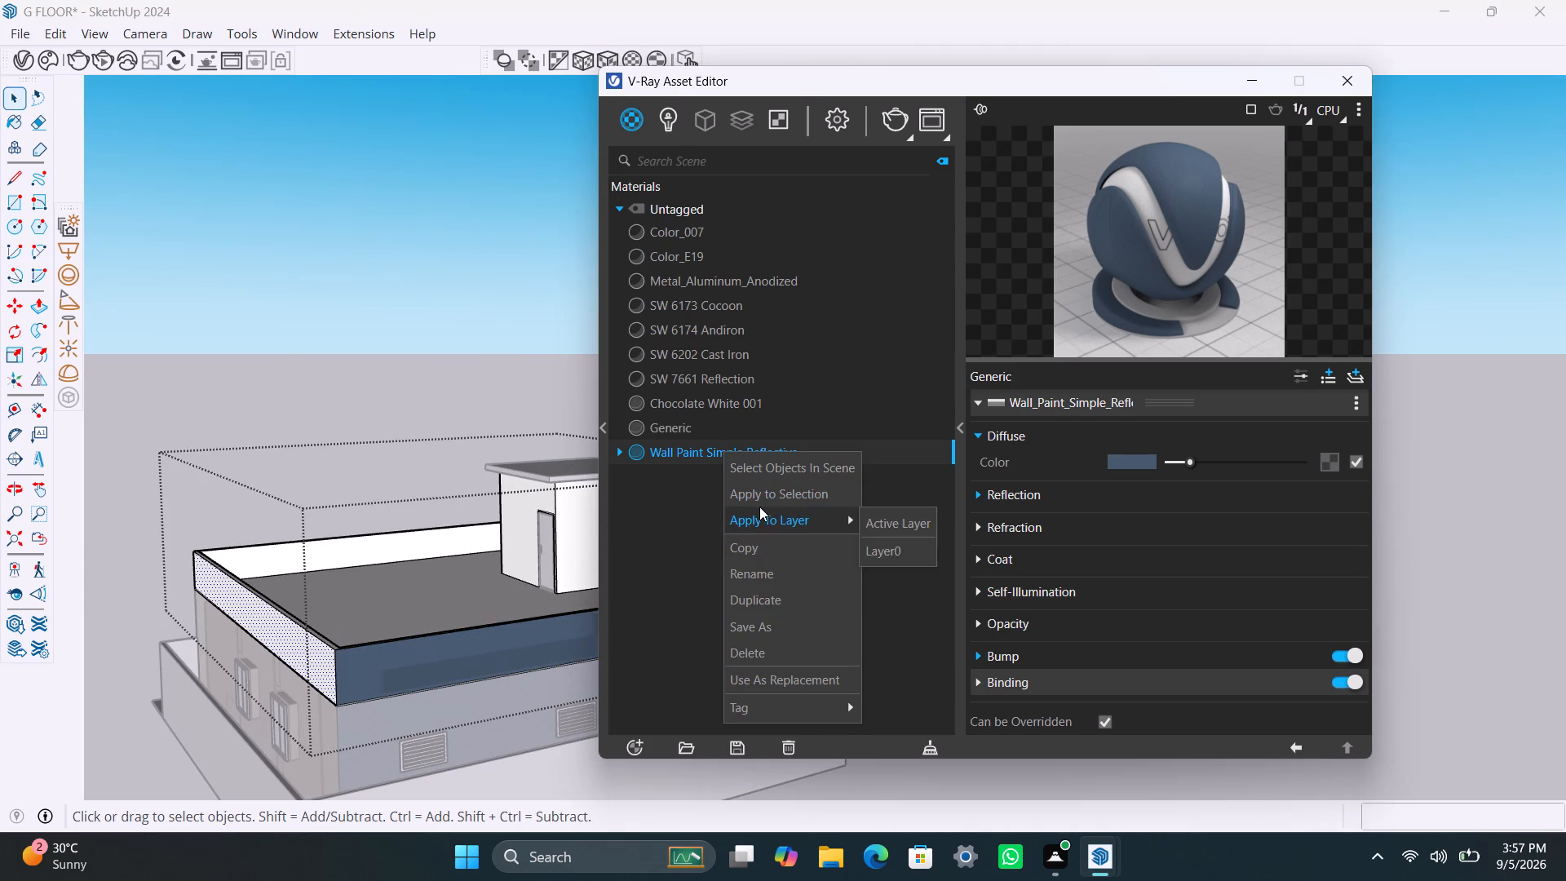
{"action": "left_click", "coordinate": [772, 494]}
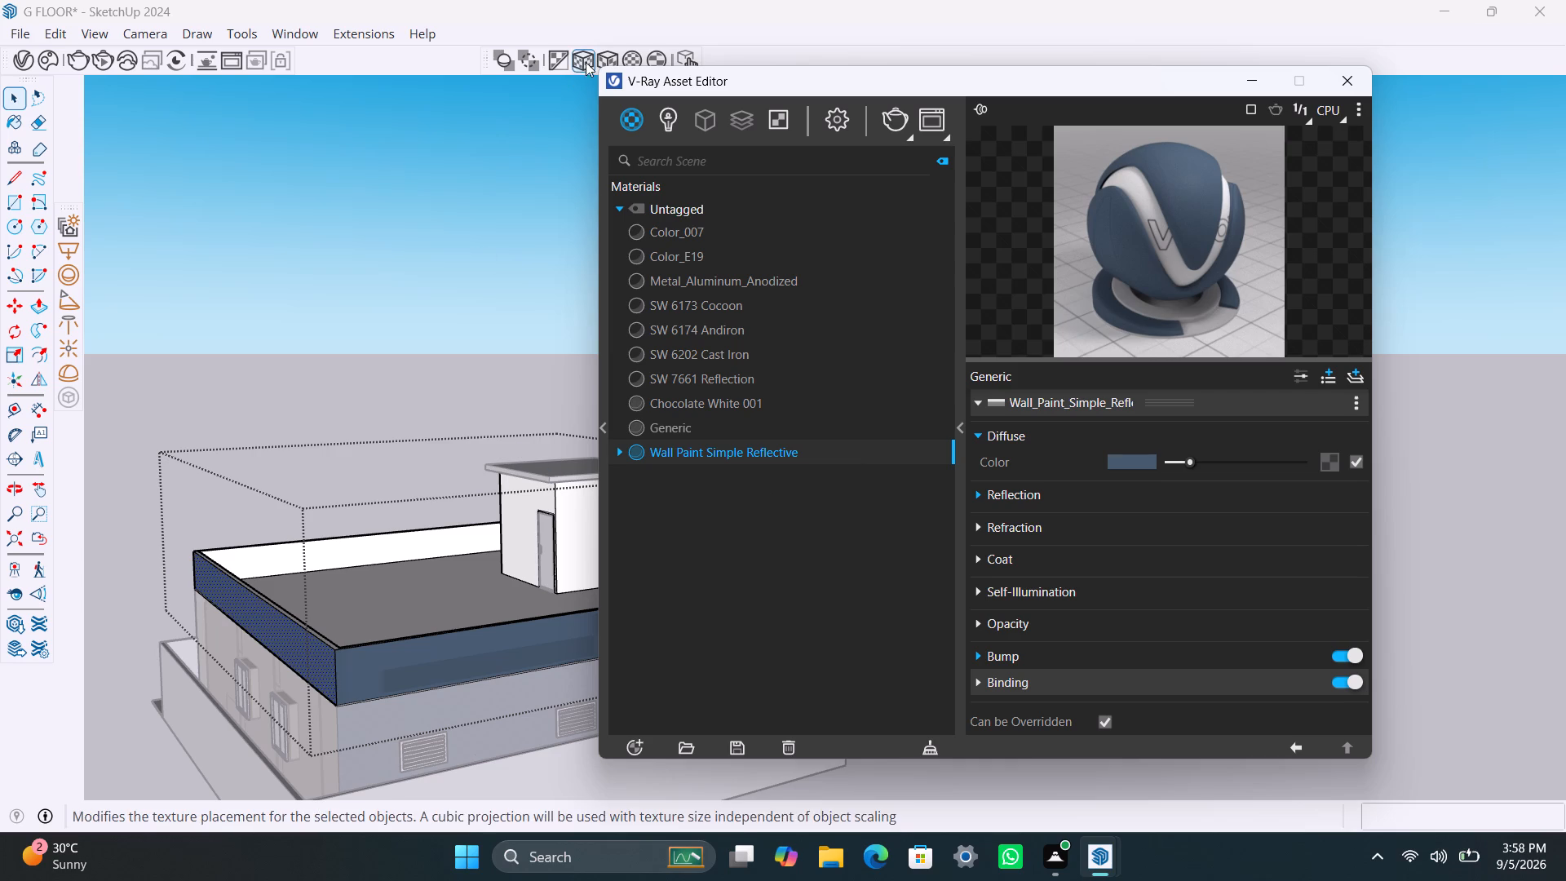
{"action": "left_click", "coordinate": [610, 52]}
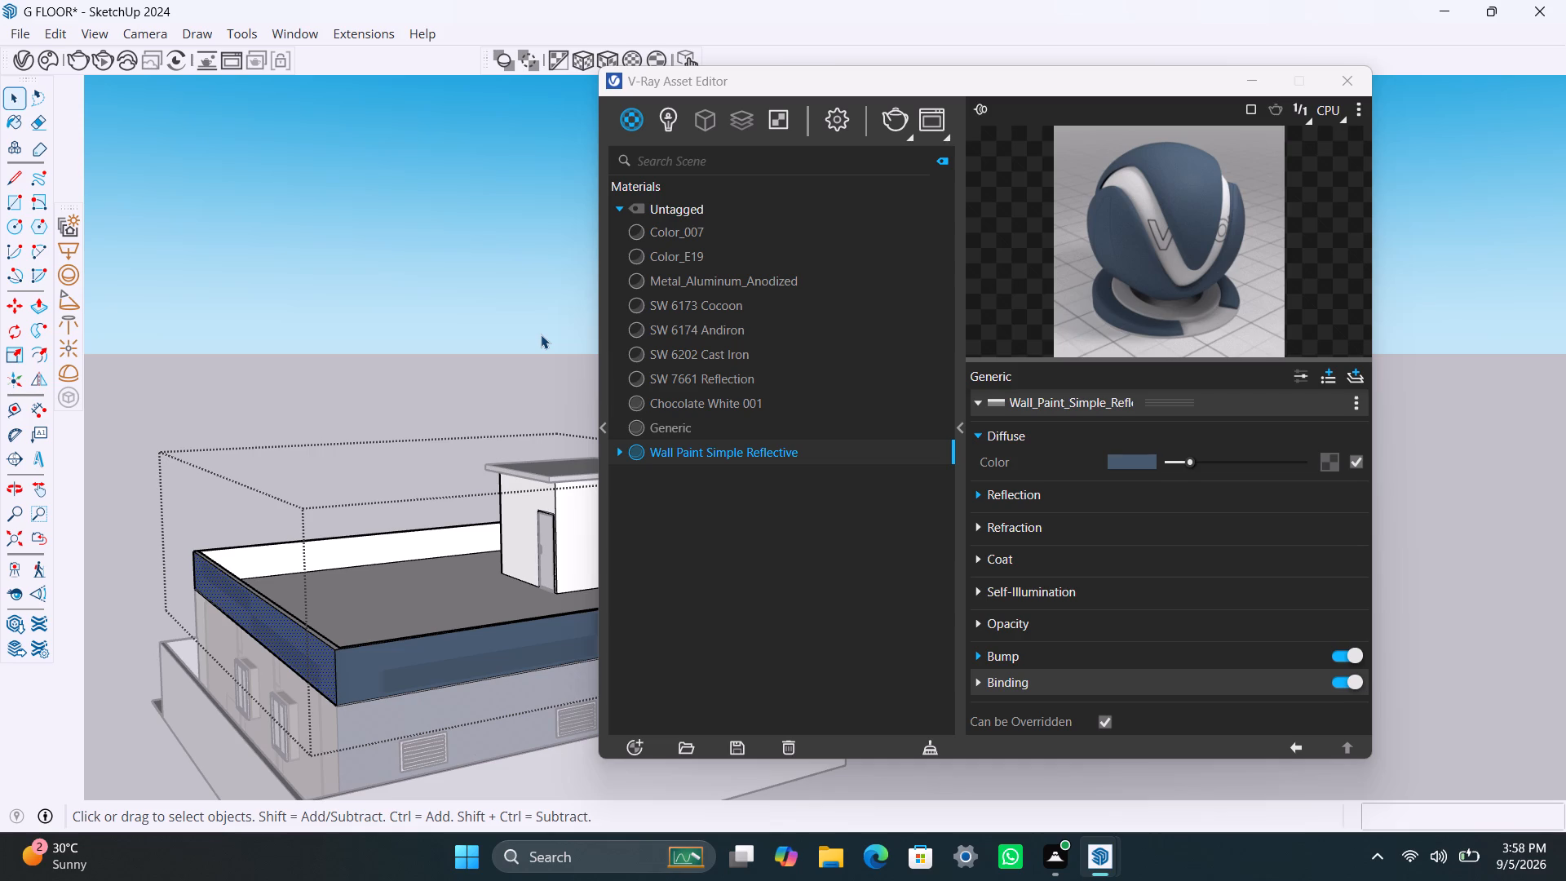
{"action": "scroll", "coordinate": [312, 516], "scroll_direction": "down", "scroll_amount": 9}
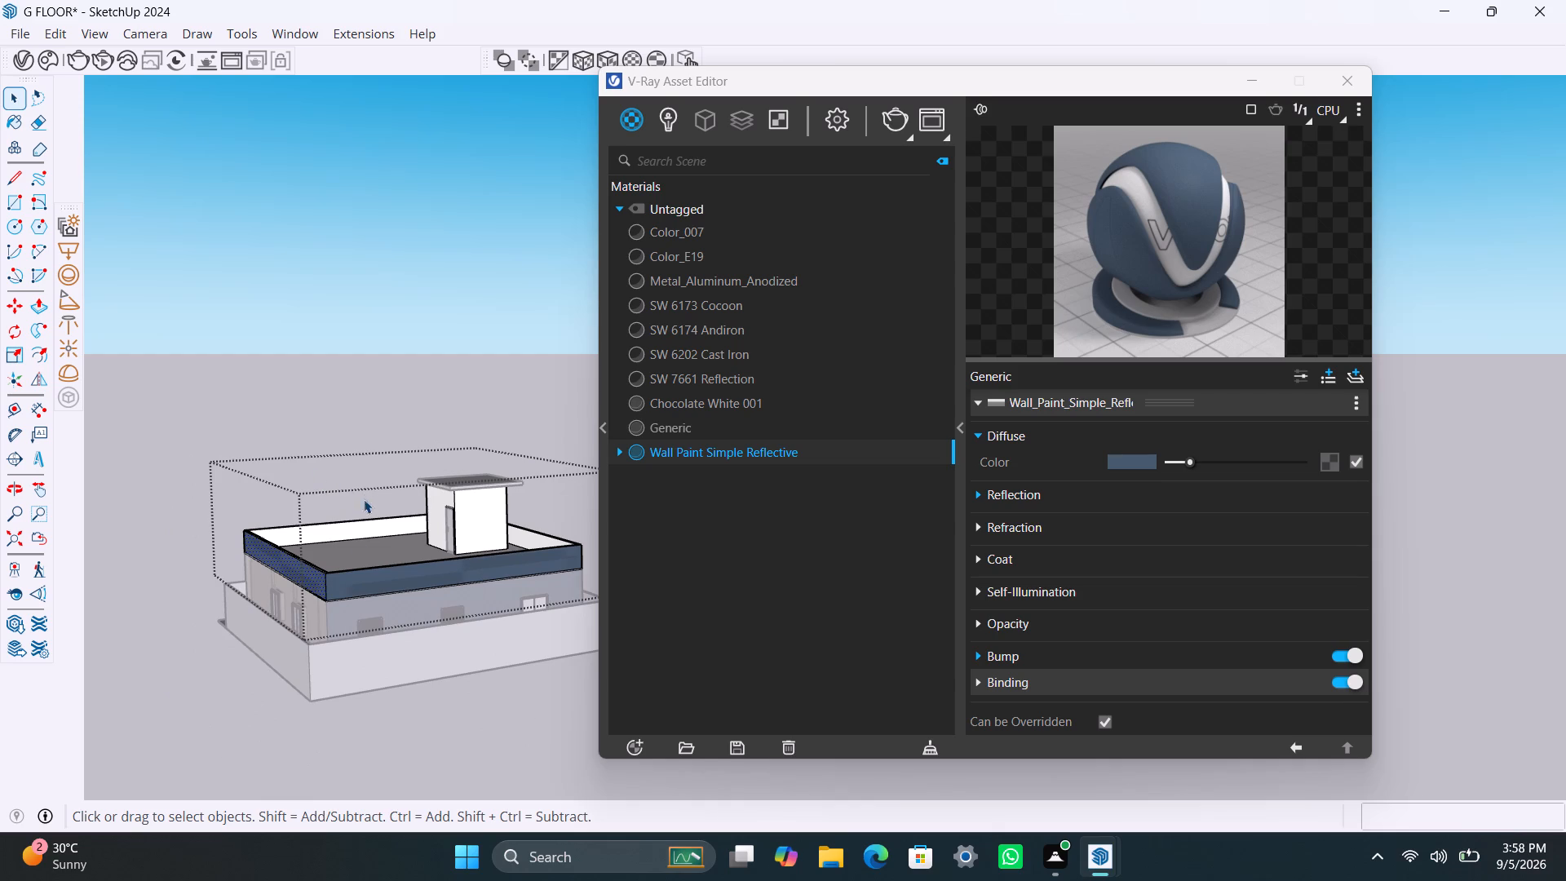
{"action": "left_click", "coordinate": [318, 402]}
Replace the blue paint on the rear wall face with Chocolate White 001, apply texture projection, and leave the wall group.
{"action": "scroll", "coordinate": [418, 604], "scroll_direction": "up", "scroll_amount": 6}
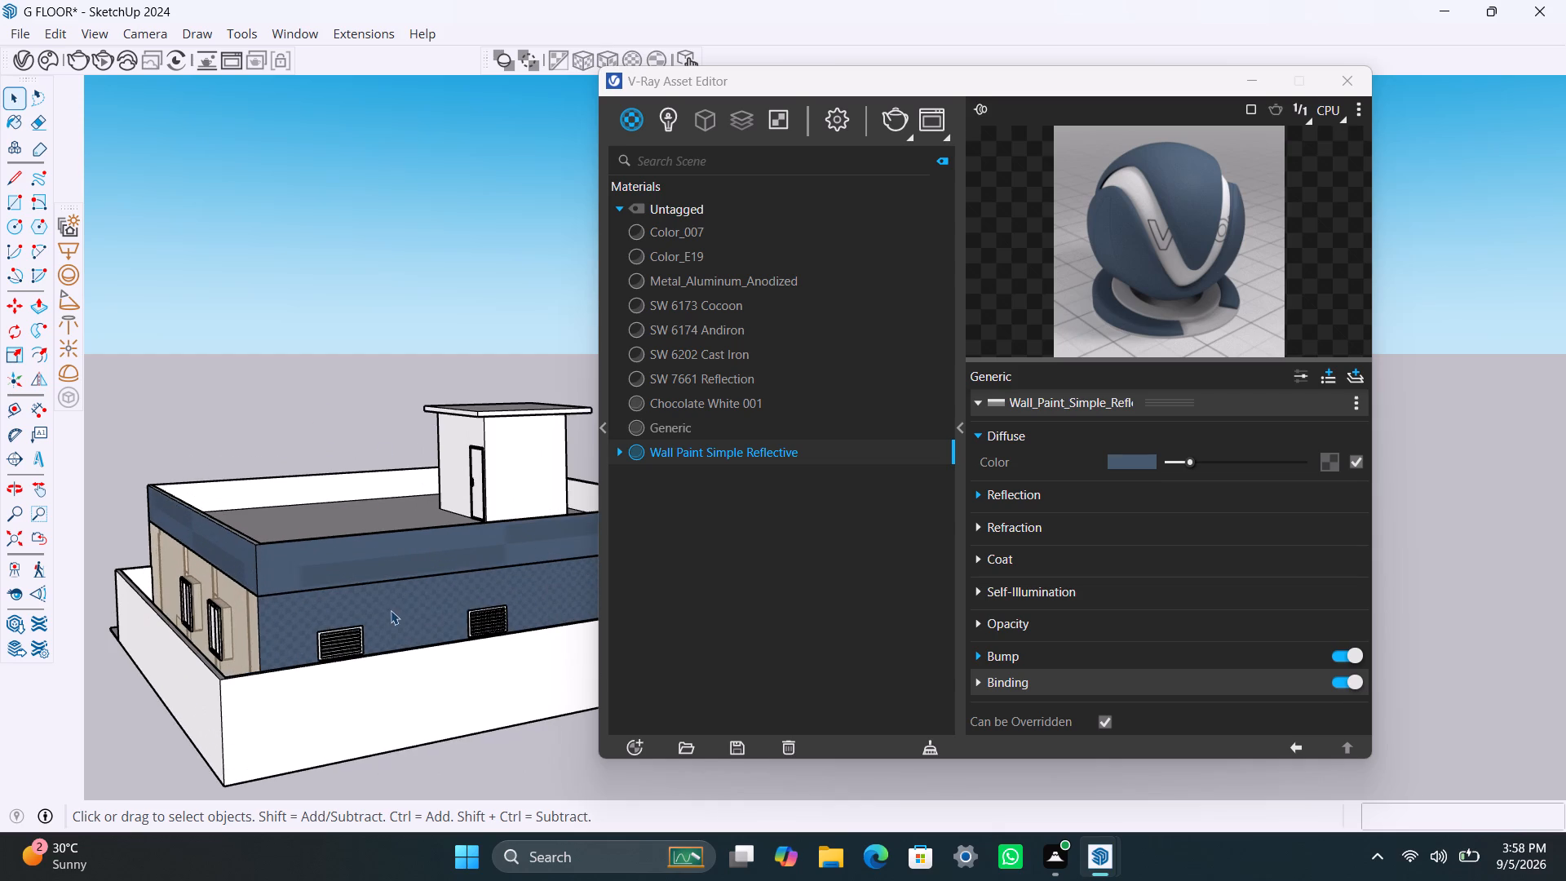
{"action": "left_click", "coordinate": [393, 611]}
{"action": "double_click", "coordinate": [369, 619]}
{"action": "left_click", "coordinate": [366, 613]}
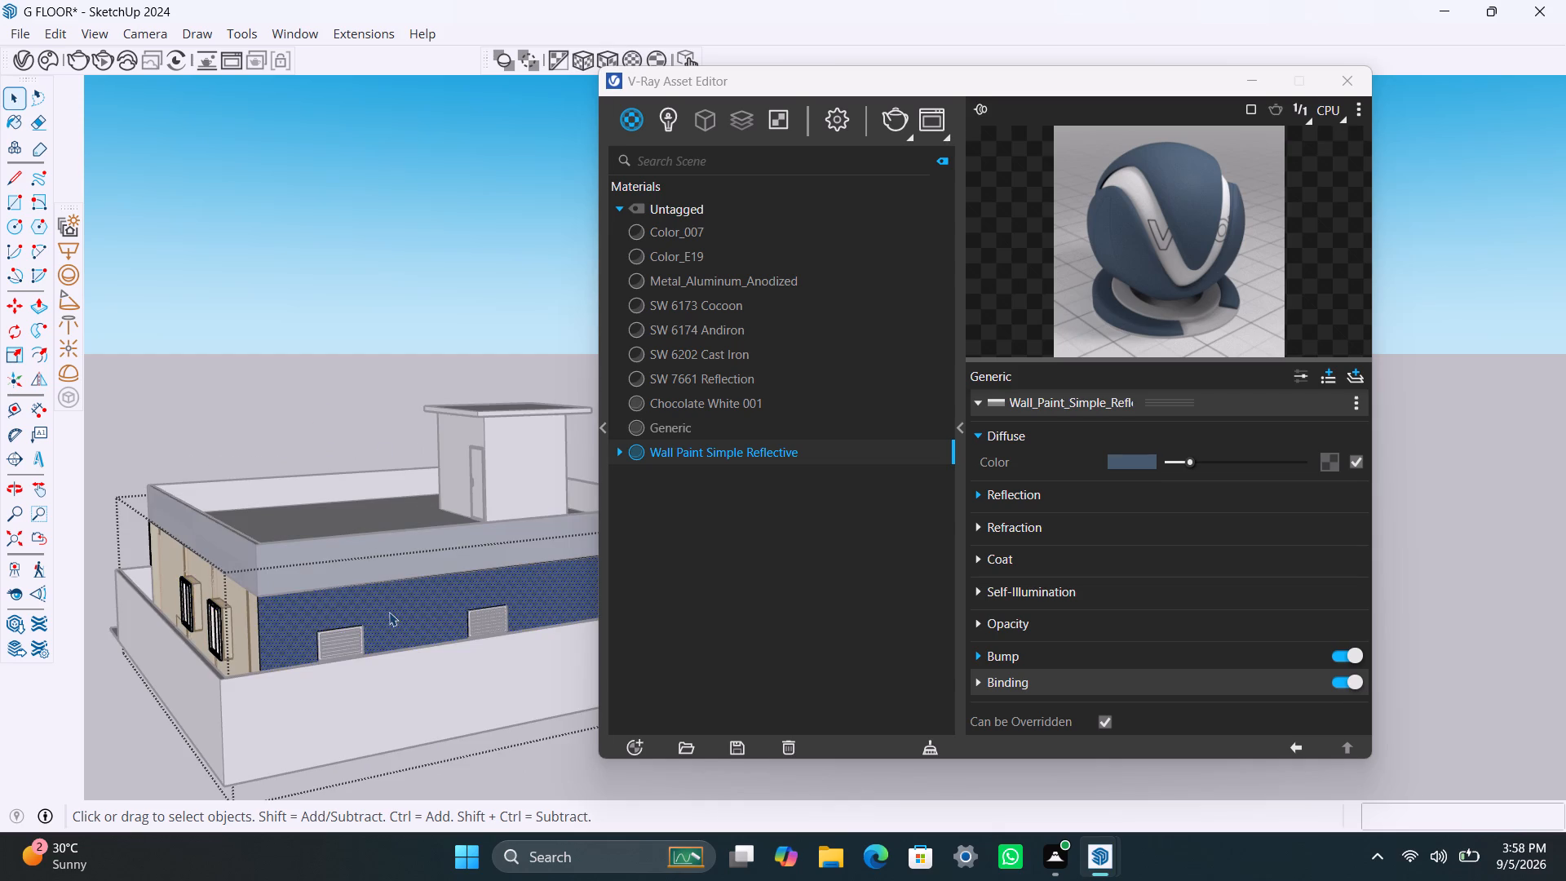
{"action": "left_click", "coordinate": [389, 612]}
{"action": "left_click", "coordinate": [695, 401]}
{"action": "right_click", "coordinate": [693, 402]}
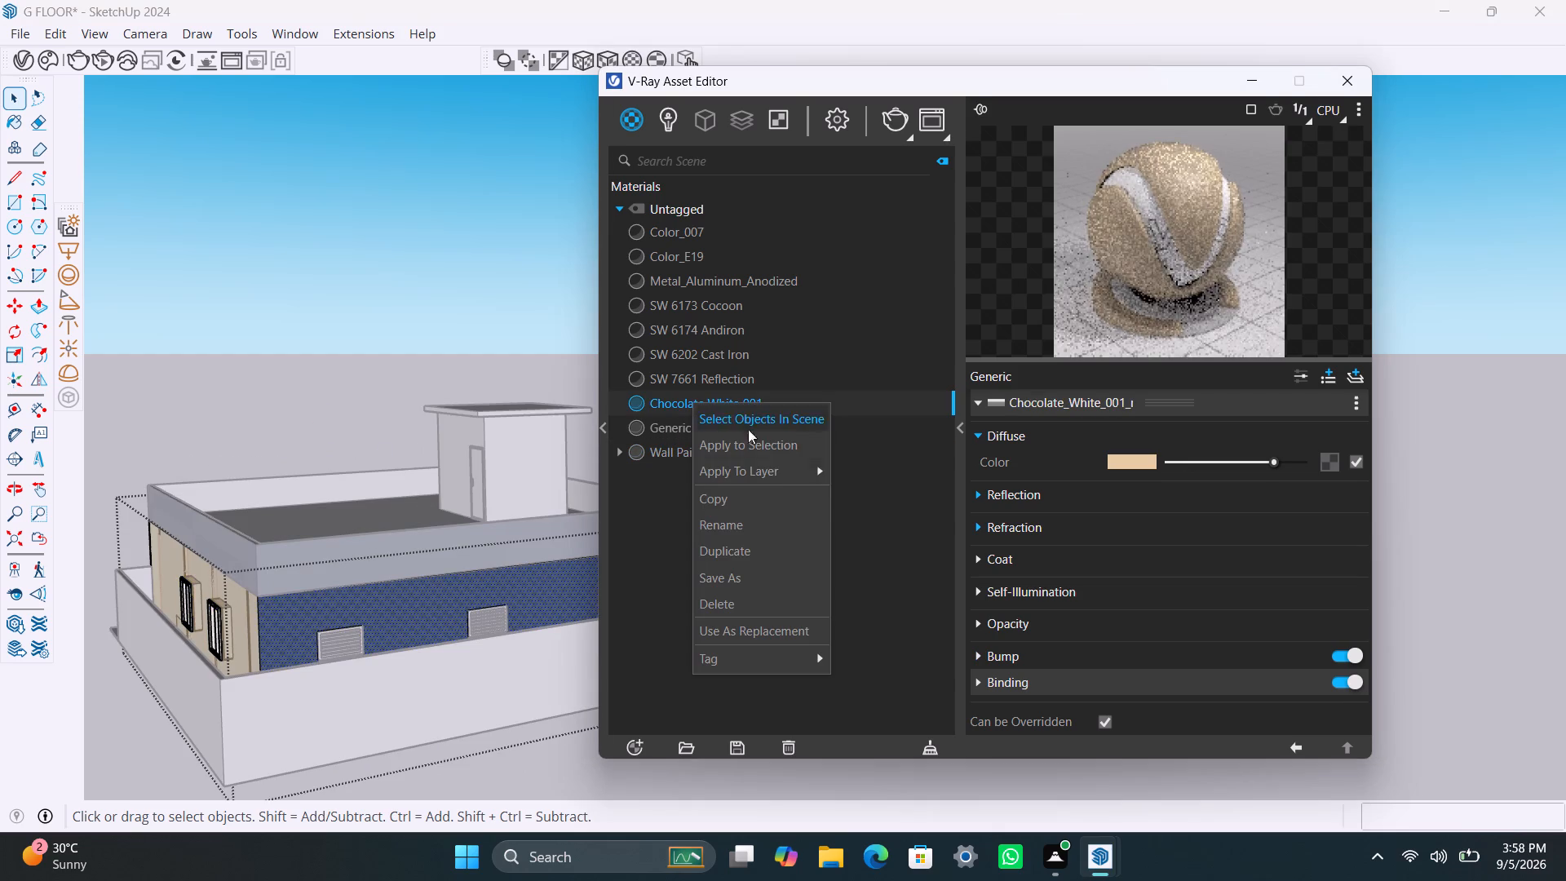
{"action": "left_click", "coordinate": [770, 445]}
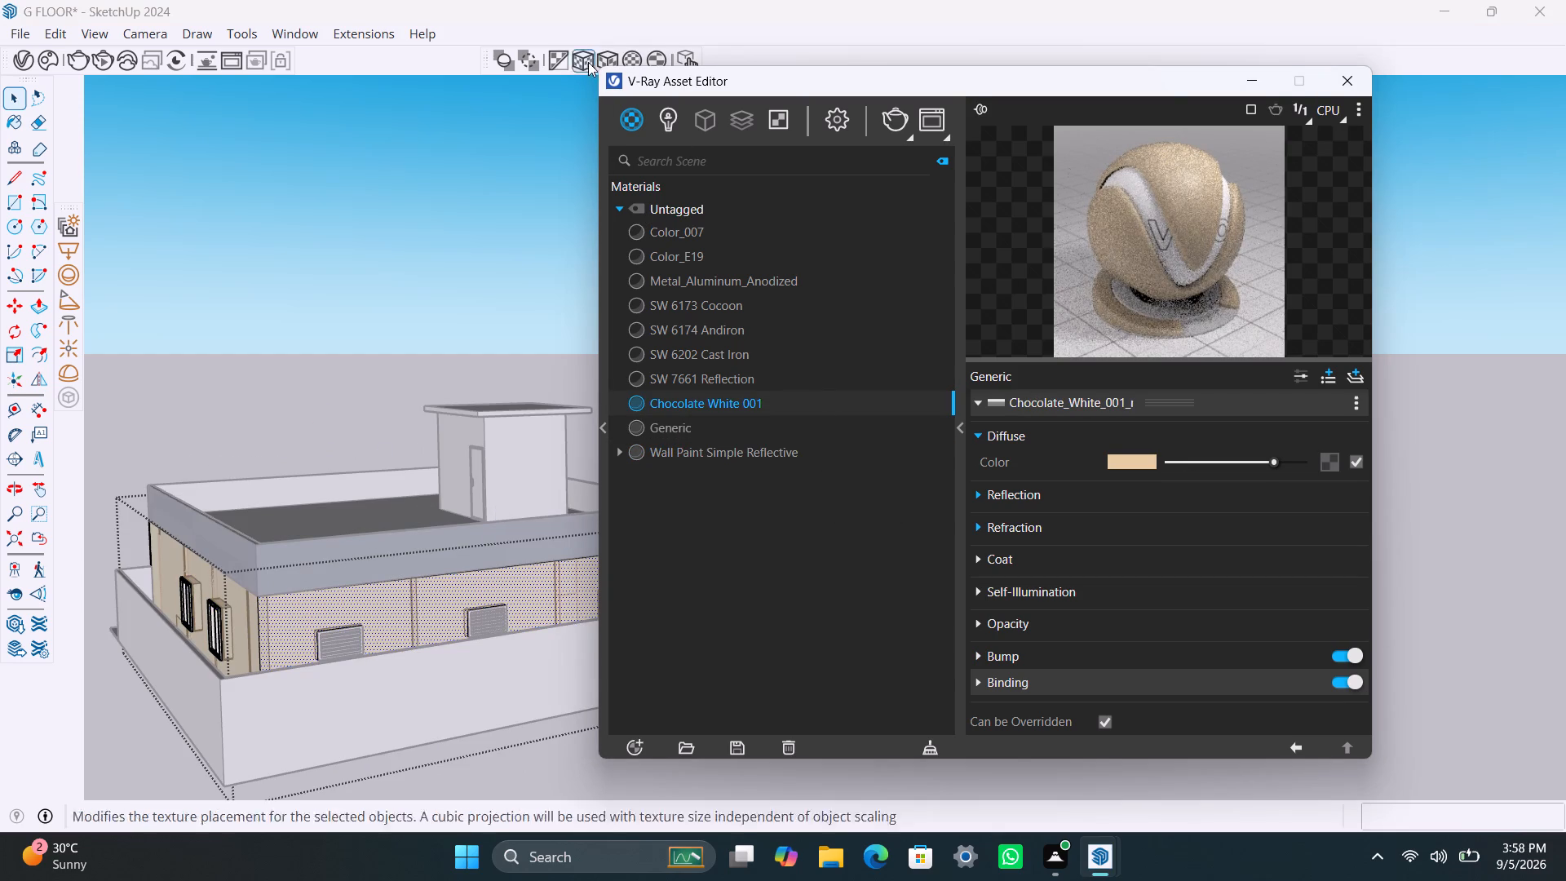
{"action": "left_click", "coordinate": [605, 54]}
{"action": "scroll", "coordinate": [347, 411], "scroll_direction": "up", "scroll_amount": 1}
{"action": "left_click", "coordinate": [343, 388]}
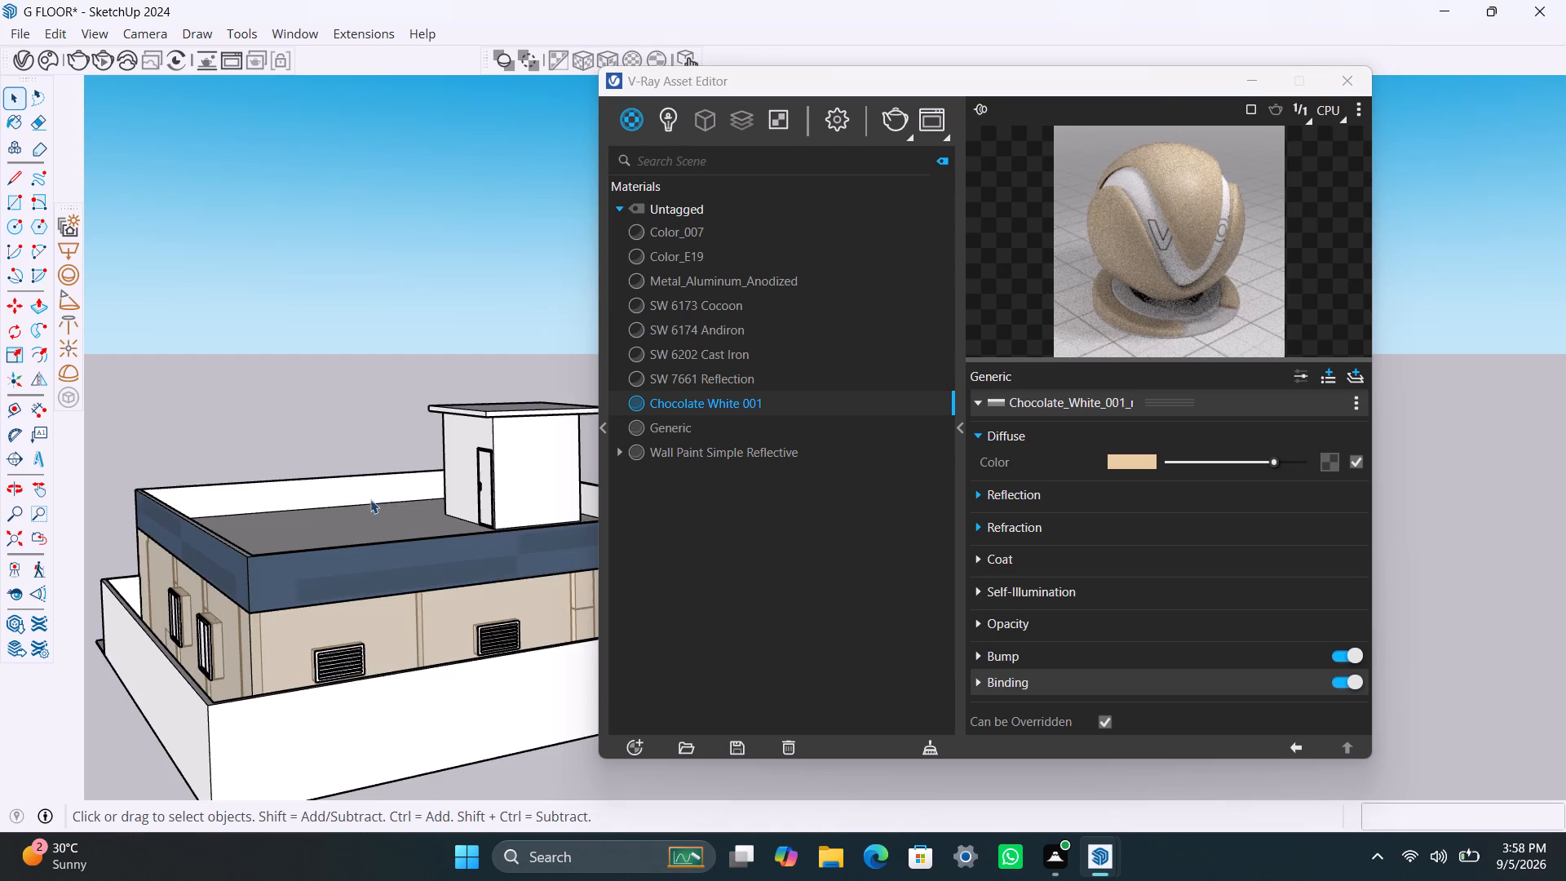
Examine the painted parapet band and exterior walls from all around the house.
{"action": "scroll", "coordinate": [410, 638], "scroll_direction": "down", "scroll_amount": 9}
{"action": "middle_click_drag", "start_coordinate": [520, 702], "coordinate": [11, 705]}
{"action": "scroll", "coordinate": [420, 591], "scroll_direction": "down", "scroll_amount": 5}
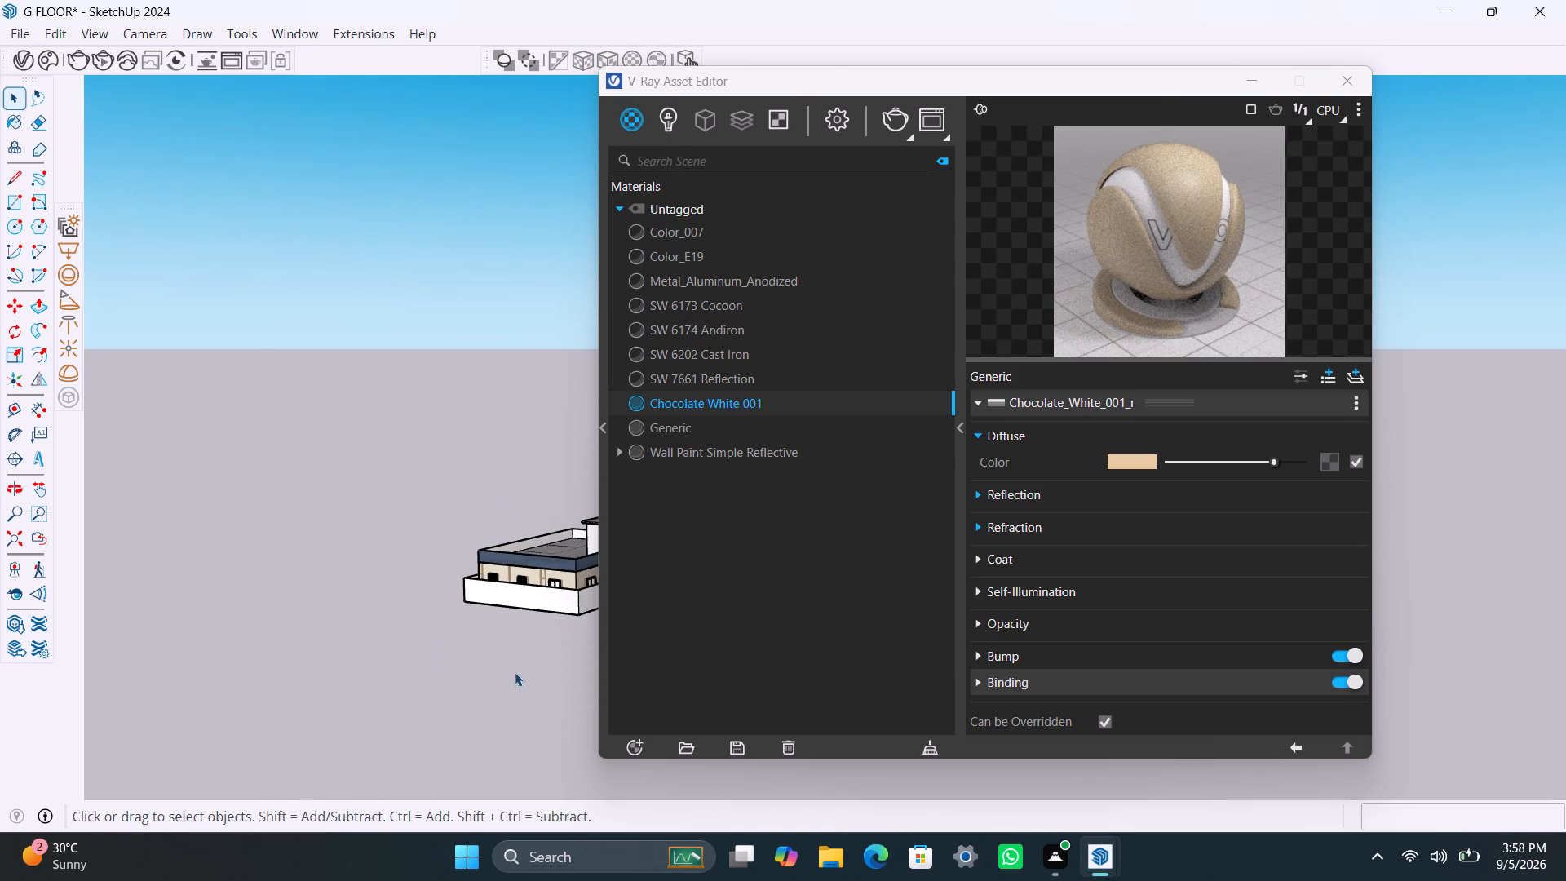
{"action": "middle_click_drag", "start_coordinate": [515, 674], "coordinate": [321, 683]}
{"action": "scroll", "coordinate": [457, 649], "scroll_direction": "down", "scroll_amount": 6}
{"action": "middle_click_drag", "start_coordinate": [541, 660], "coordinate": [268, 676]}
{"action": "scroll", "coordinate": [442, 631], "scroll_direction": "up", "scroll_amount": 8}
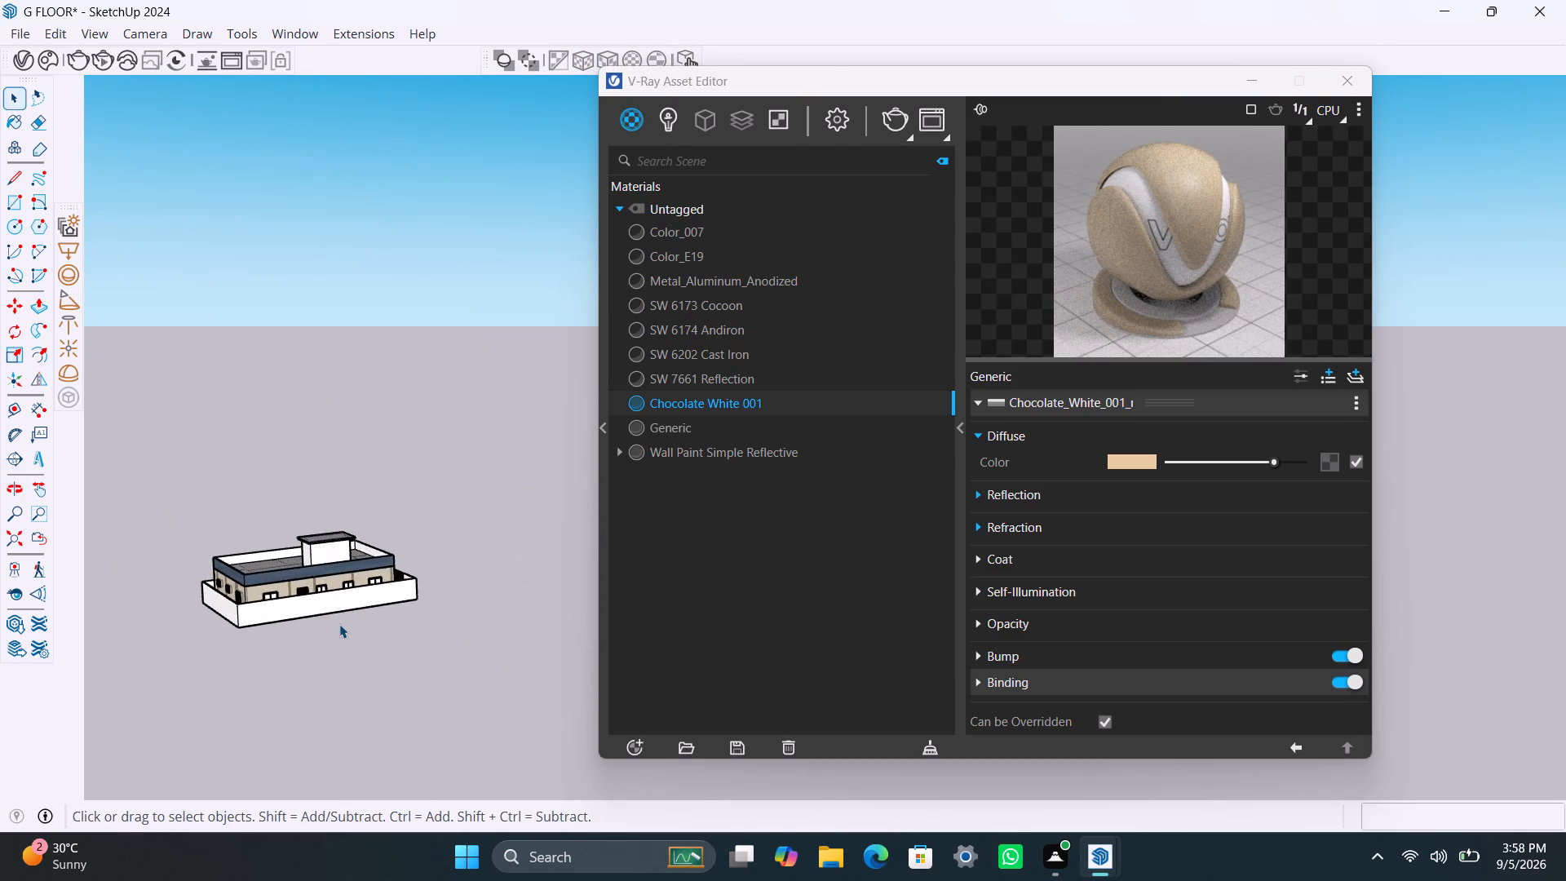
{"action": "scroll", "coordinate": [339, 624], "scroll_direction": "up", "scroll_amount": 2}
{"action": "middle_click_drag", "start_coordinate": [271, 640], "coordinate": [83, 733]}
{"action": "scroll", "coordinate": [422, 574], "scroll_direction": "down", "scroll_amount": 6}
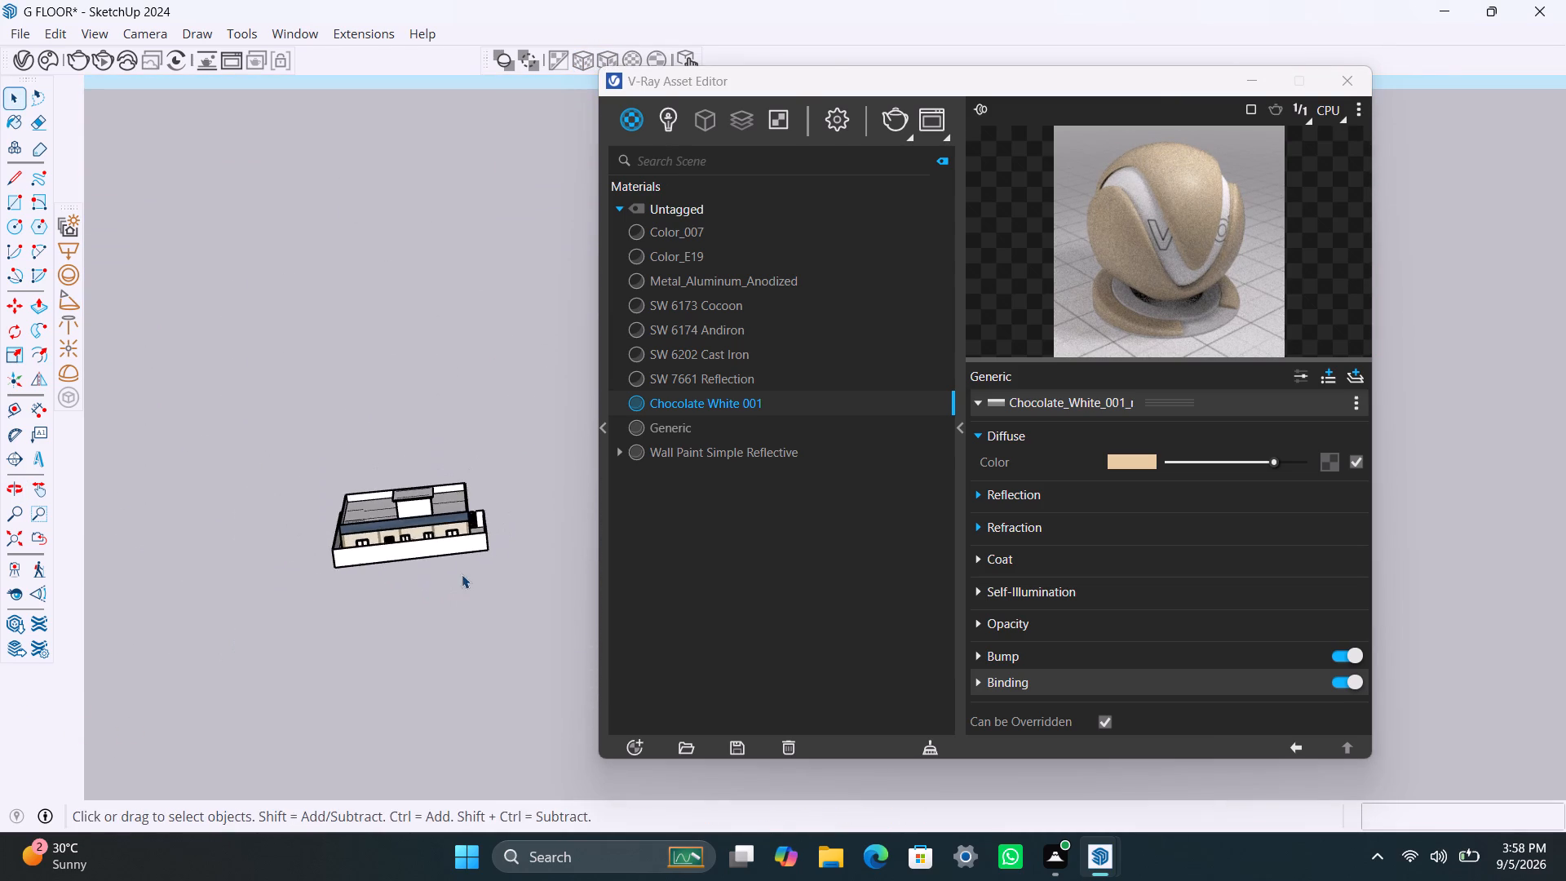
{"action": "middle_click_drag", "start_coordinate": [458, 574], "coordinate": [65, 615]}
{"action": "scroll", "coordinate": [471, 502], "scroll_direction": "up", "scroll_amount": 4}
{"action": "middle_click_drag", "start_coordinate": [503, 538], "coordinate": [264, 629]}
{"action": "scroll", "coordinate": [440, 506], "scroll_direction": "up", "scroll_amount": 5}
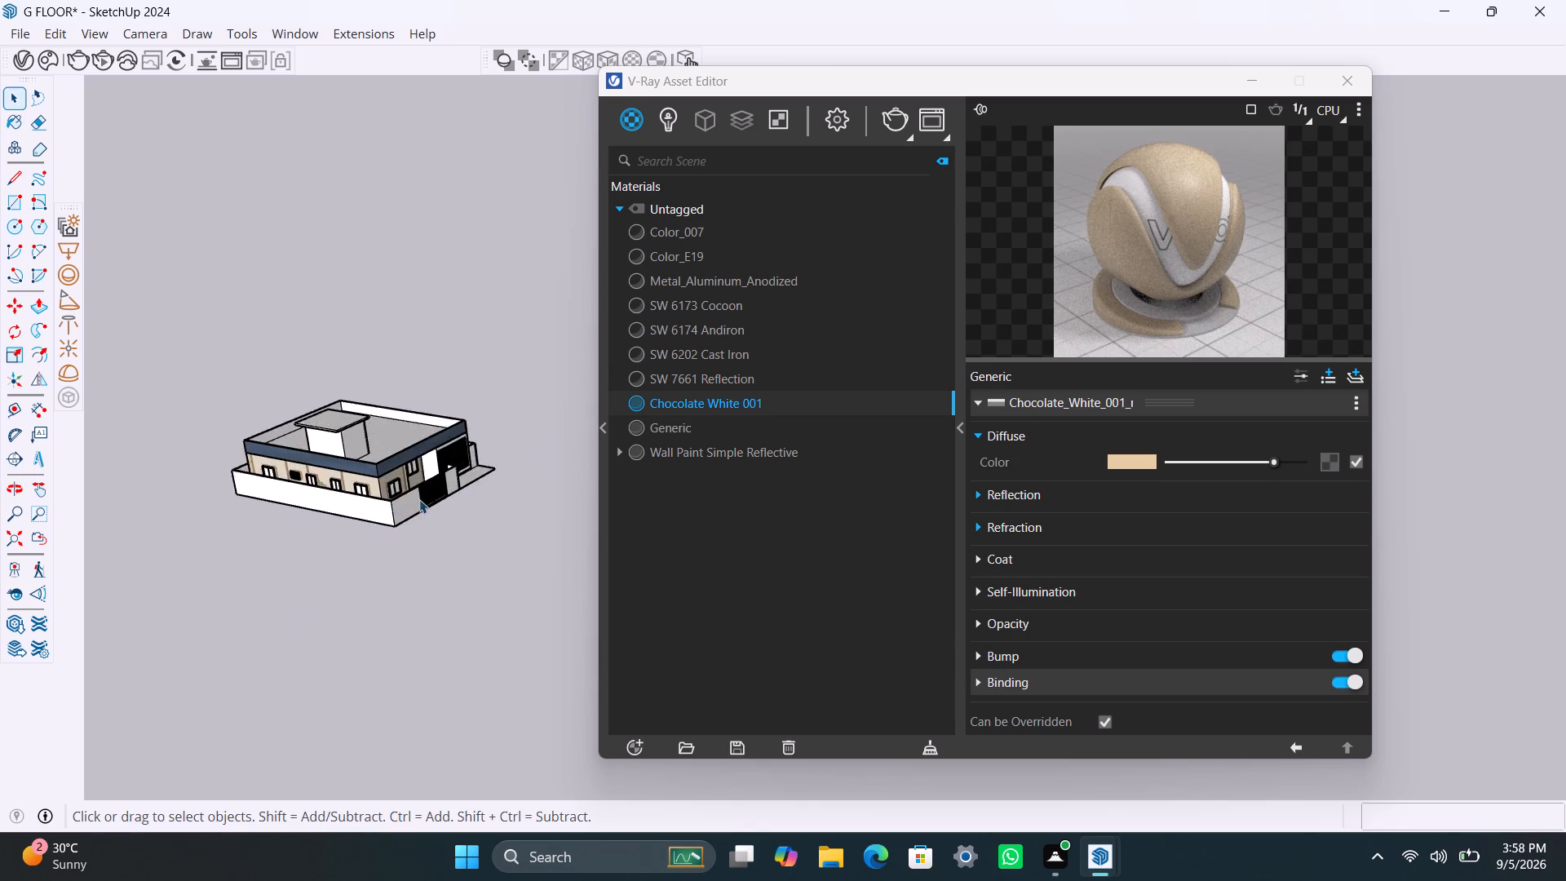
{"action": "middle_click_drag", "start_coordinate": [422, 533], "coordinate": [148, 583]}
{"action": "scroll", "coordinate": [408, 288], "scroll_direction": "up", "scroll_amount": 8}
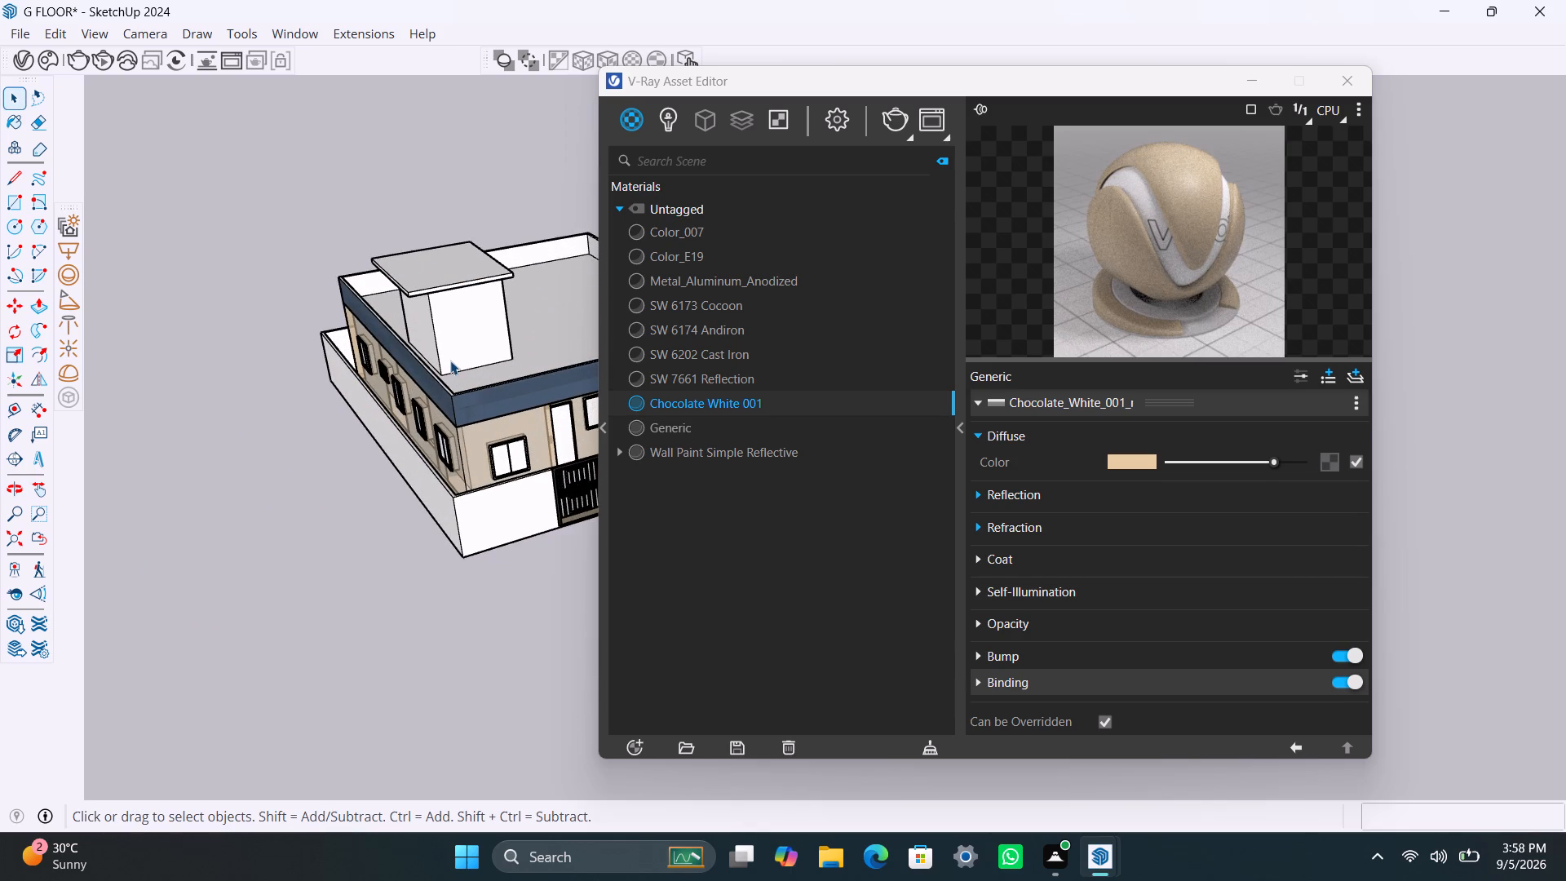
Open the roof group and apply Chocolate White 001 to the stair tower's front face.
{"action": "scroll", "coordinate": [454, 333], "scroll_direction": "up", "scroll_amount": 2}
{"action": "left_click", "coordinate": [457, 330]}
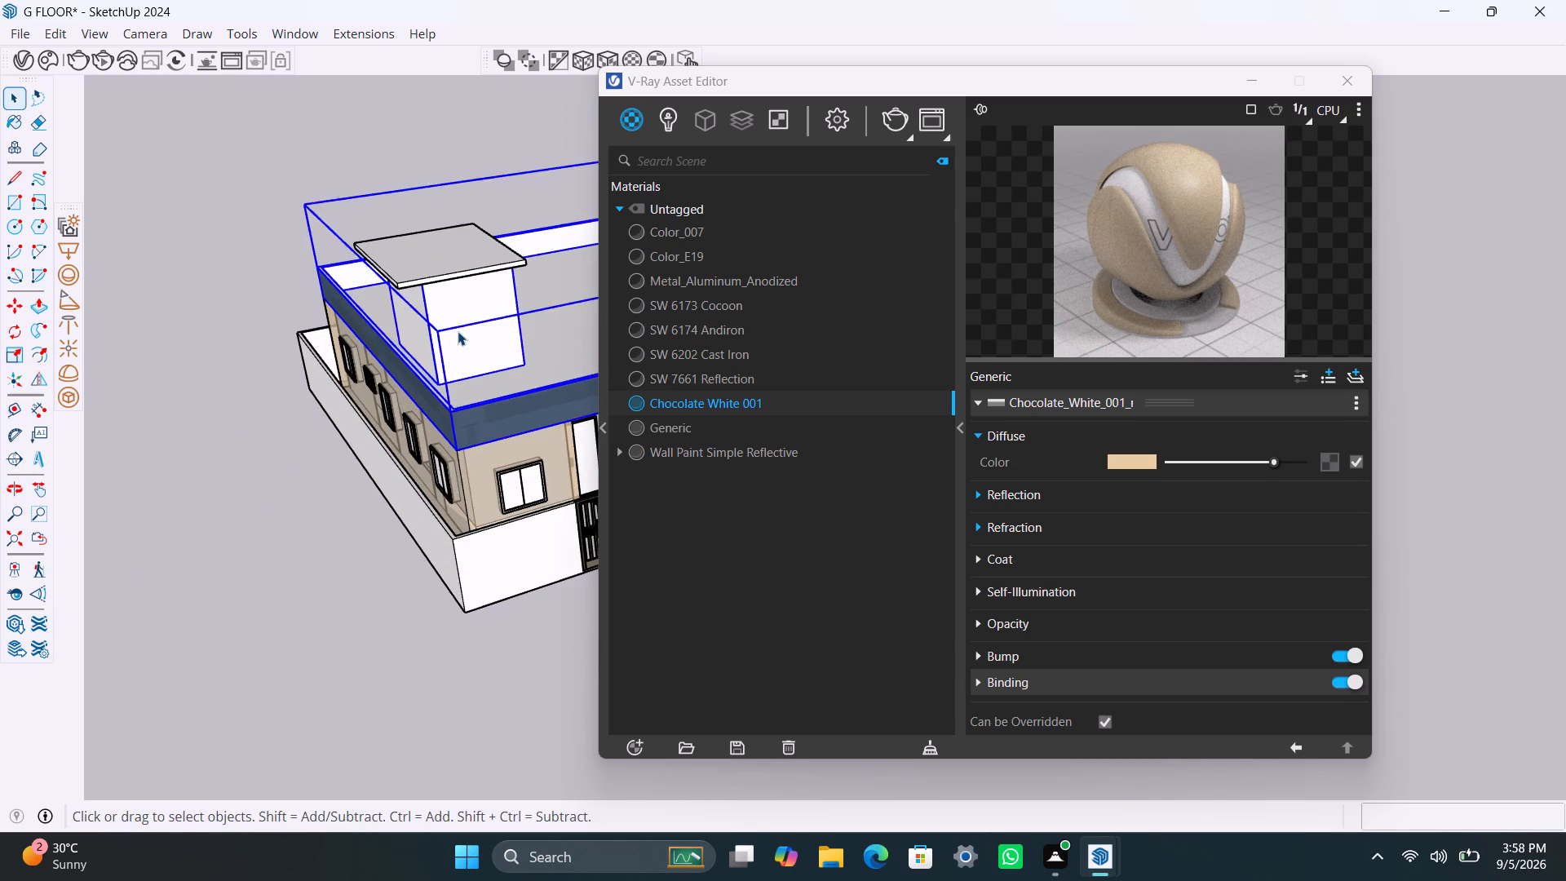
{"action": "double_click", "coordinate": [458, 331]}
{"action": "left_click", "coordinate": [461, 330]}
{"action": "left_click", "coordinate": [467, 325]}
{"action": "scroll", "coordinate": [481, 322], "scroll_direction": "up", "scroll_amount": 2}
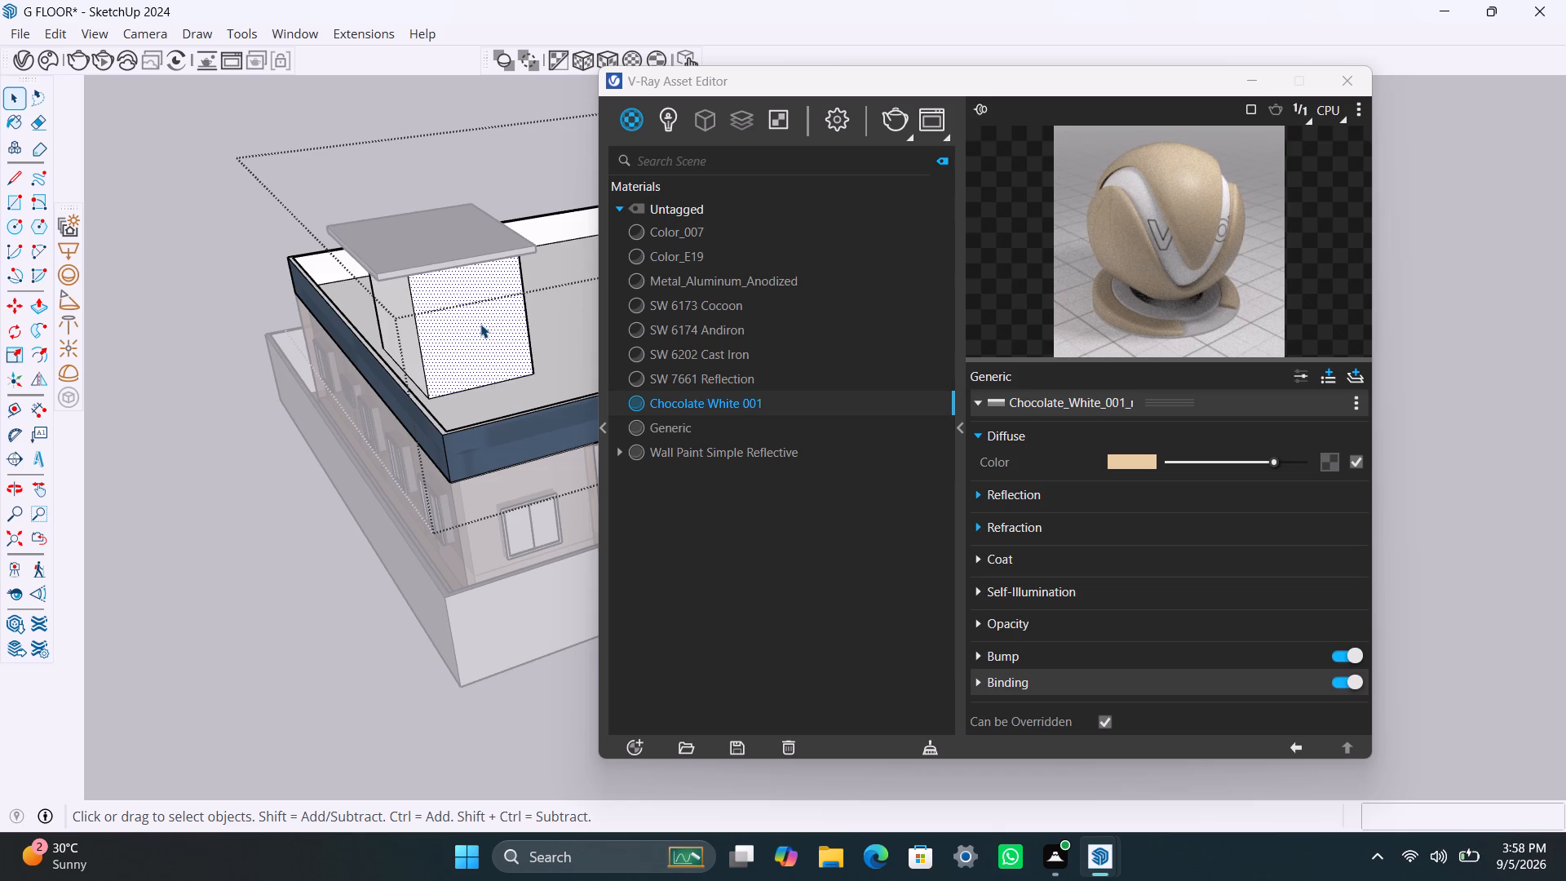
{"action": "right_click", "coordinate": [718, 398]}
{"action": "left_click", "coordinate": [765, 438]}
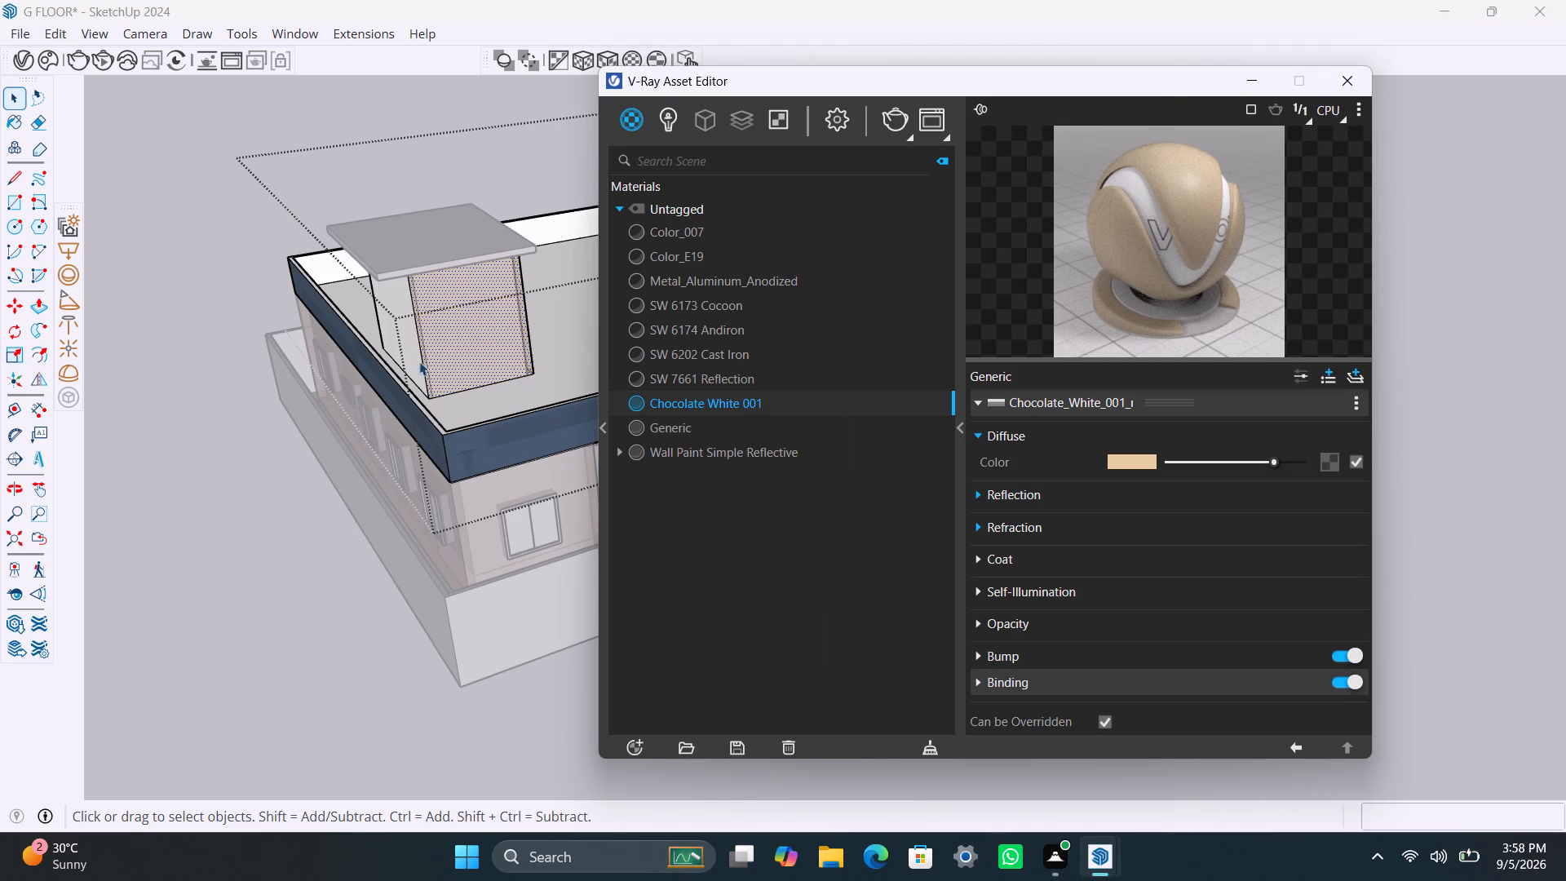
Apply Chocolate White 001 to the stair tower's side face next to the long parapet.
{"action": "scroll", "coordinate": [368, 359], "scroll_direction": "up", "scroll_amount": 3}
{"action": "left_click", "coordinate": [402, 317]}
{"action": "right_click", "coordinate": [699, 397]}
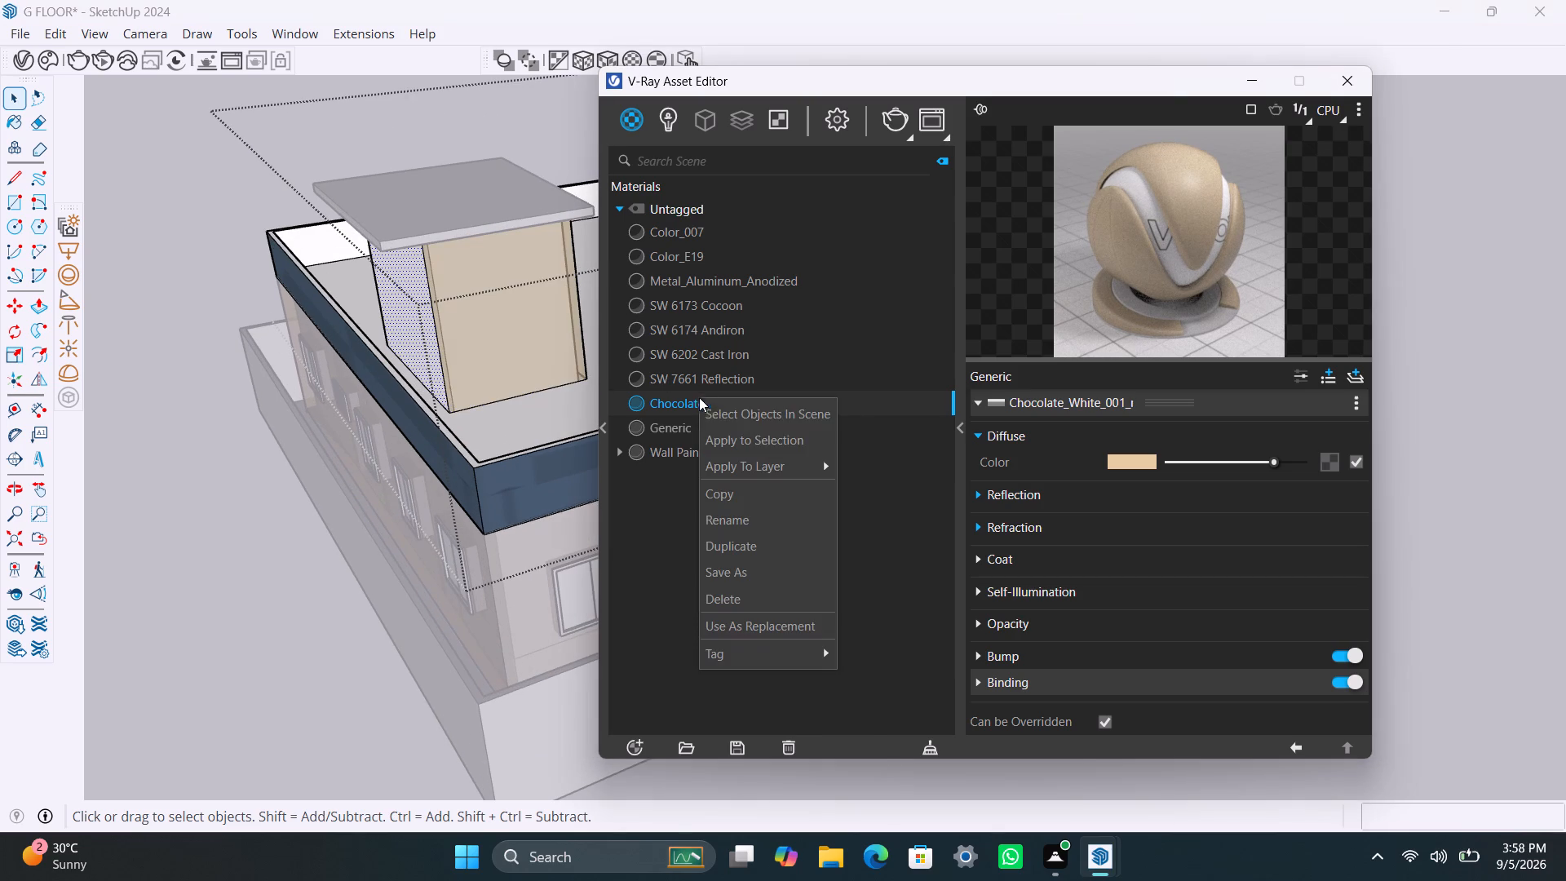
{"action": "left_click", "coordinate": [763, 433]}
Apply Chocolate White 001 to the stair tower's rear face.
{"action": "scroll", "coordinate": [367, 431], "scroll_direction": "down", "scroll_amount": 4}
{"action": "middle_click_drag", "start_coordinate": [261, 490], "coordinate": [580, 516]}
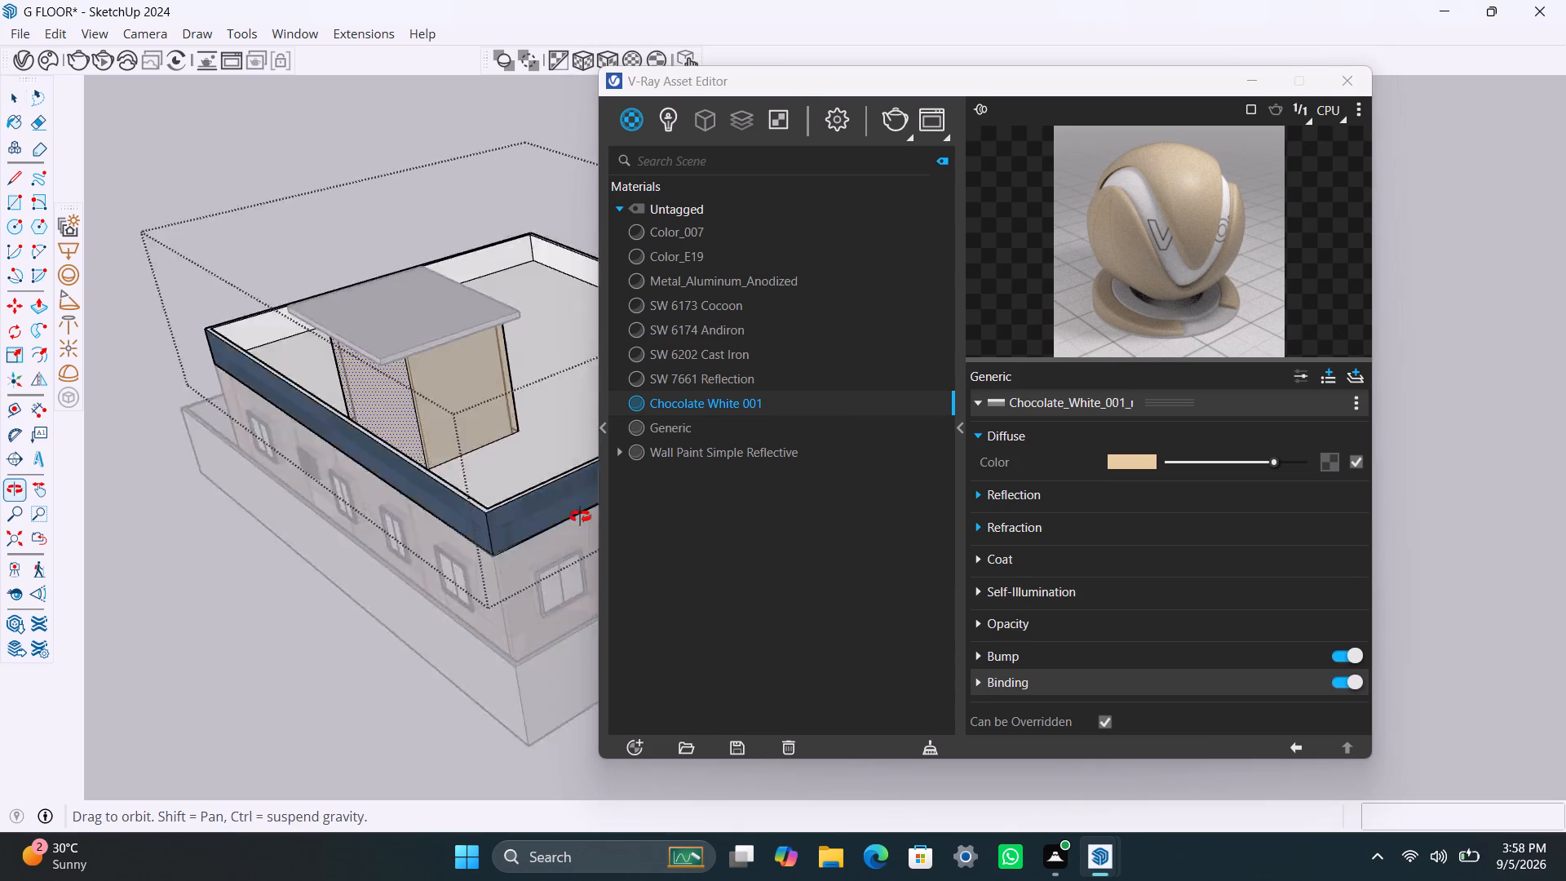
{"action": "middle_click_drag", "start_coordinate": [580, 516], "coordinate": [878, 489]}
{"action": "scroll", "coordinate": [604, 554], "scroll_direction": "down", "scroll_amount": 3}
{"action": "middle_click_drag", "start_coordinate": [514, 537], "coordinate": [316, 529], "text": "shift"}
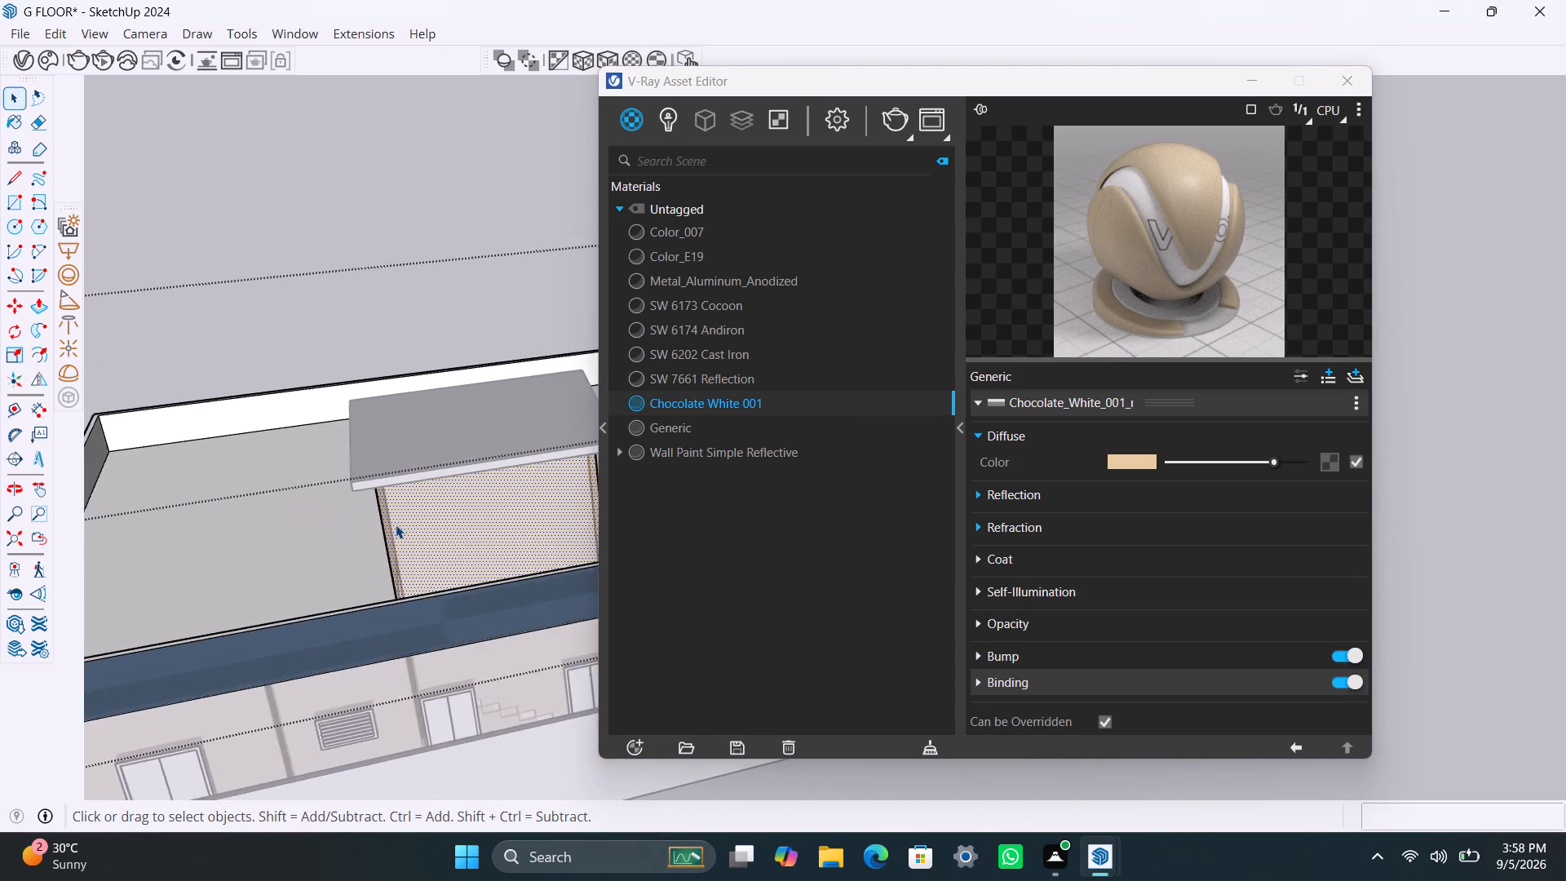
{"action": "scroll", "coordinate": [395, 525], "scroll_direction": "up", "scroll_amount": 3}
{"action": "middle_click_drag", "start_coordinate": [377, 542], "coordinate": [567, 535]}
{"action": "scroll", "coordinate": [568, 551], "scroll_direction": "up", "scroll_amount": 1}
{"action": "left_click", "coordinate": [567, 533]}
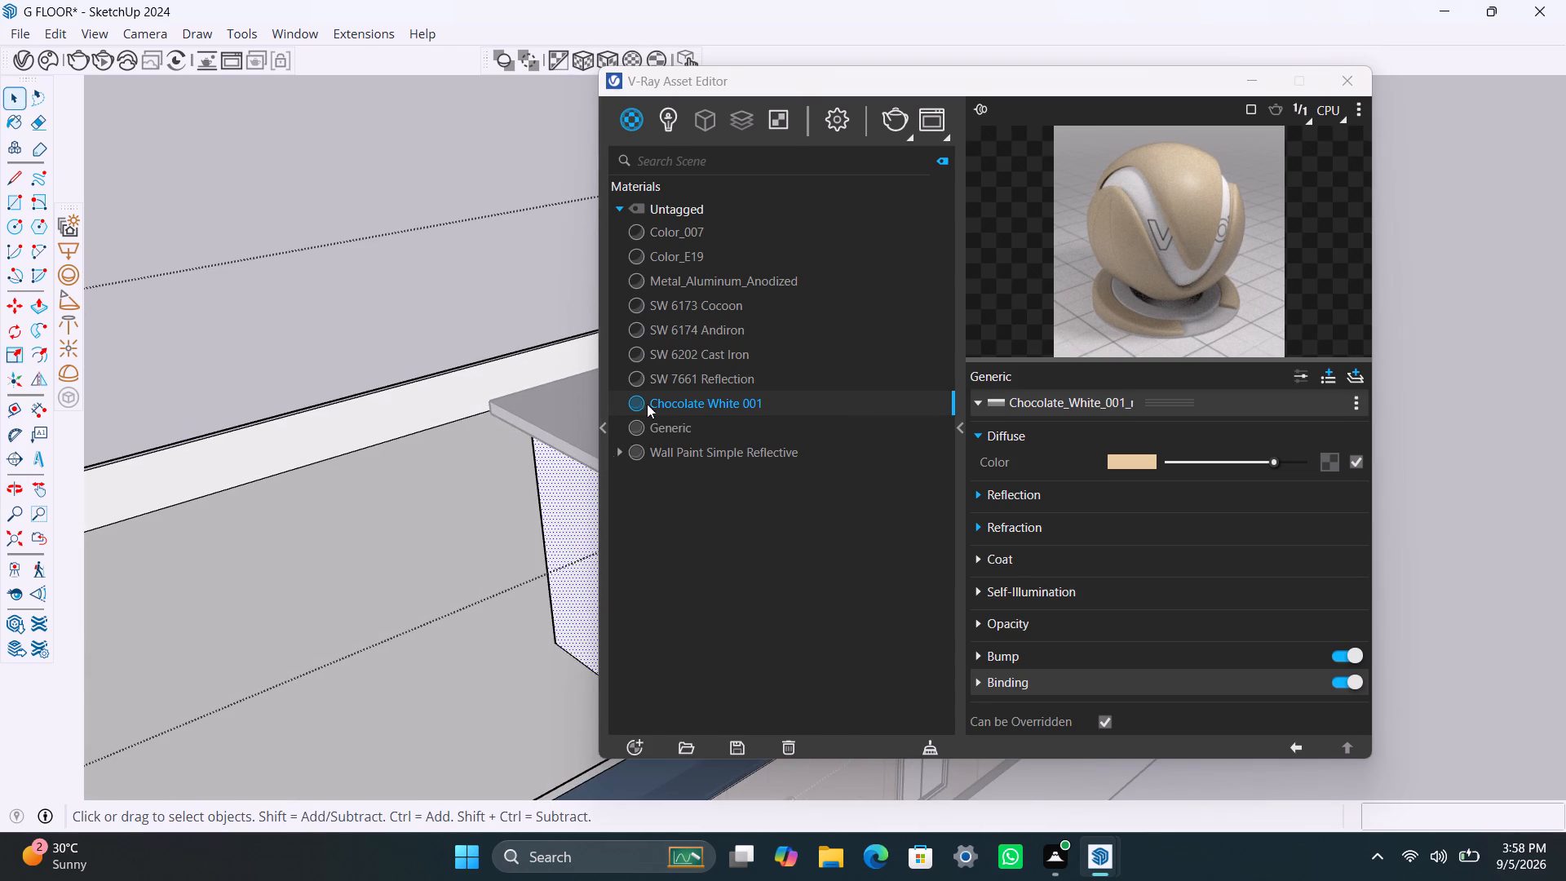
{"action": "right_click", "coordinate": [666, 396]}
{"action": "left_click", "coordinate": [706, 441]}
{"action": "scroll", "coordinate": [497, 497], "scroll_direction": "down", "scroll_amount": 18}
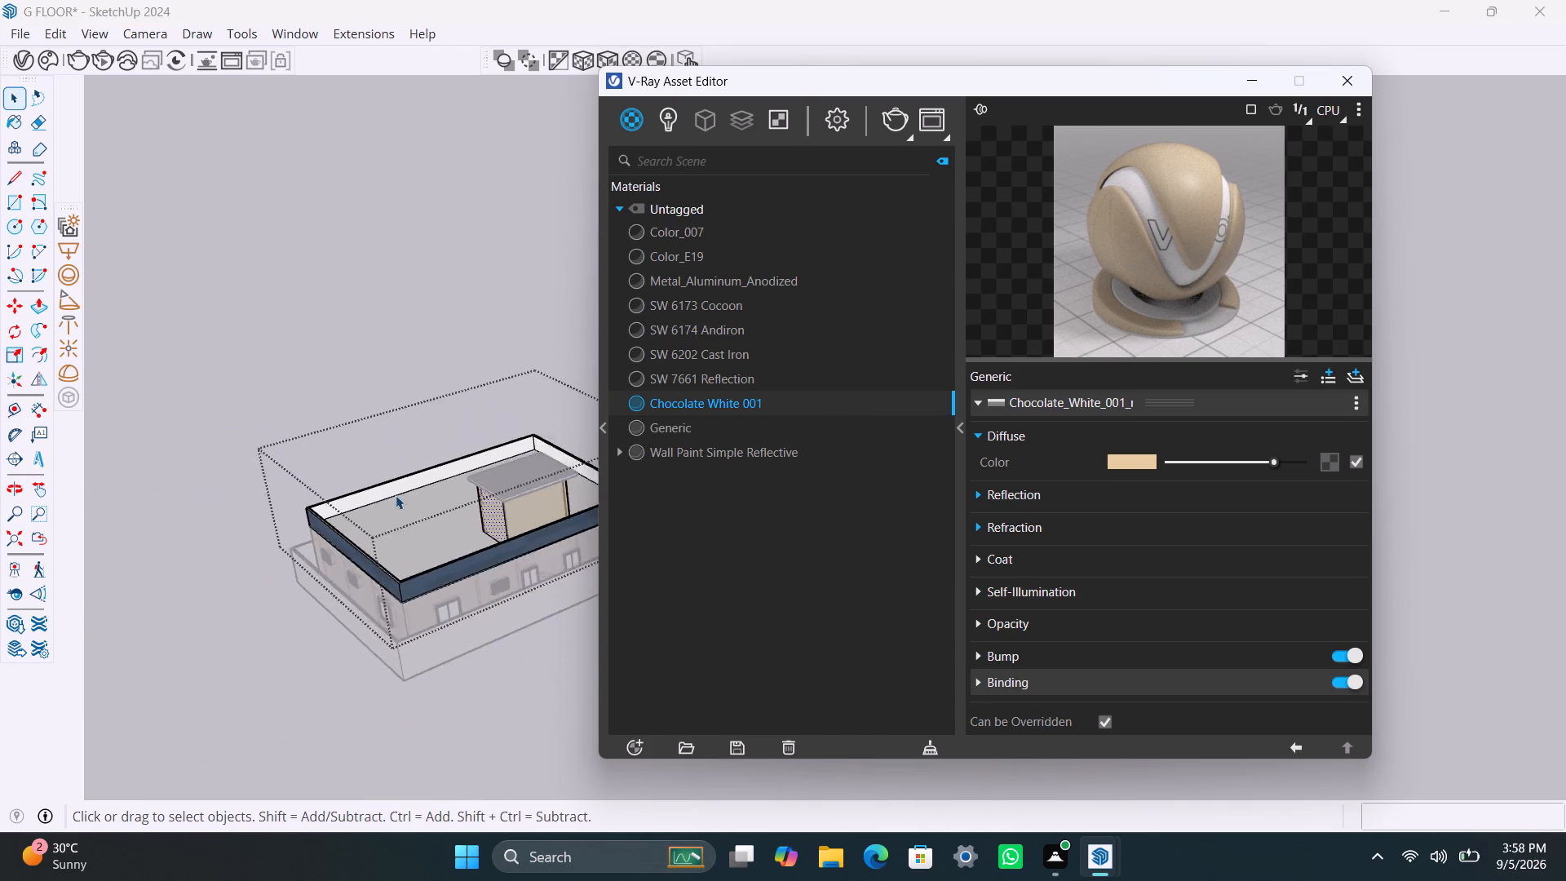
Apply Chocolate White 001 to the stair tower's remaining outer face, the one containing the door, and close the roof group.
{"action": "middle_click_drag", "start_coordinate": [396, 497], "coordinate": [657, 529]}
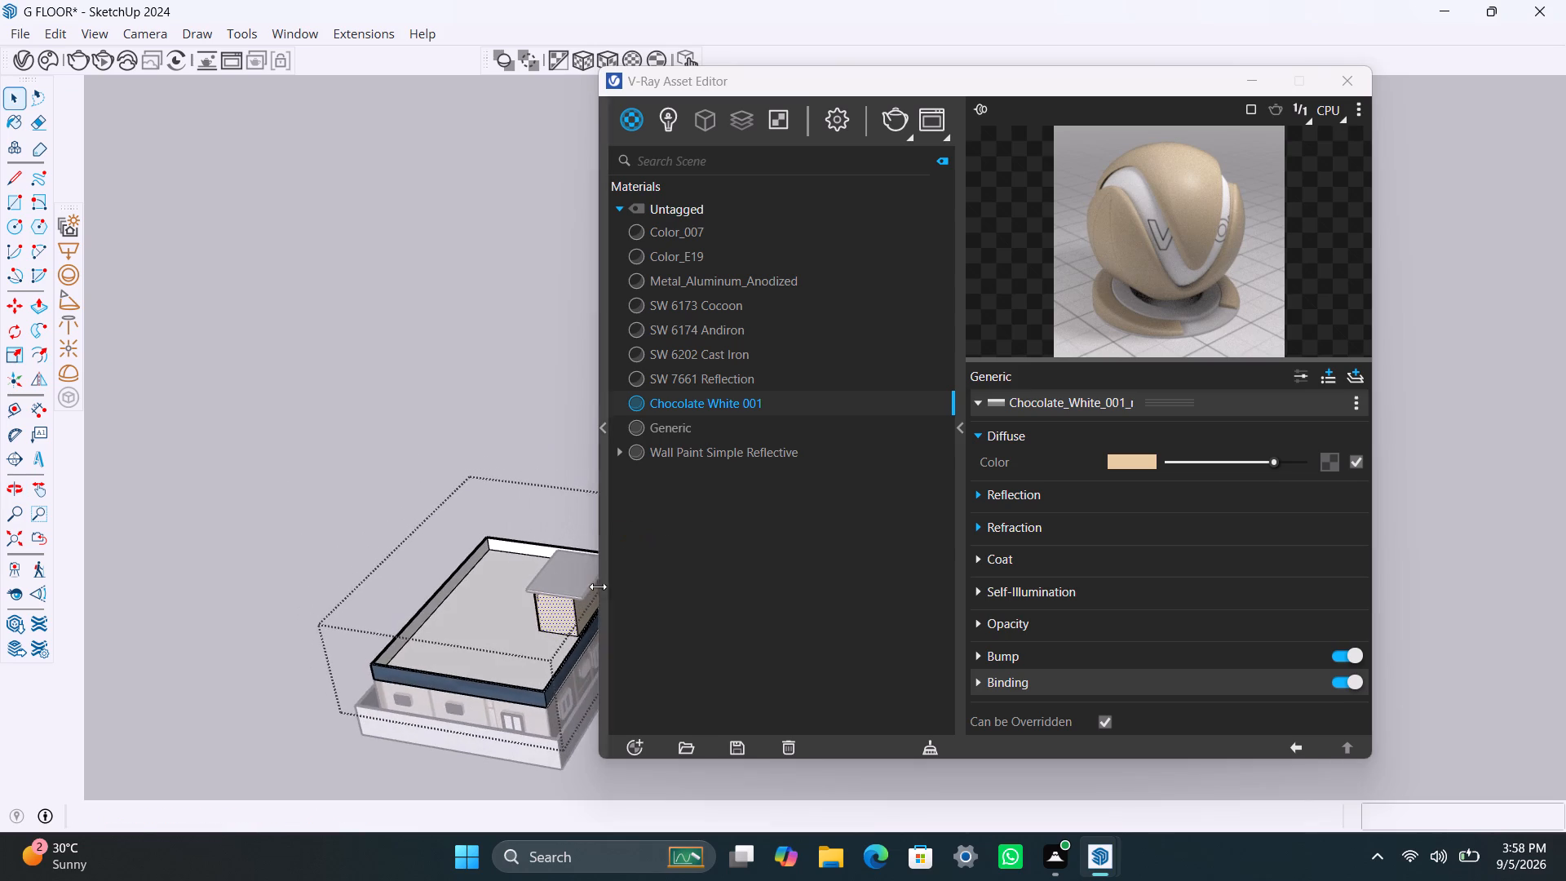
{"action": "scroll", "coordinate": [552, 638], "scroll_direction": "up", "scroll_amount": 14}
{"action": "scroll", "coordinate": [538, 596], "scroll_direction": "down", "scroll_amount": 20}
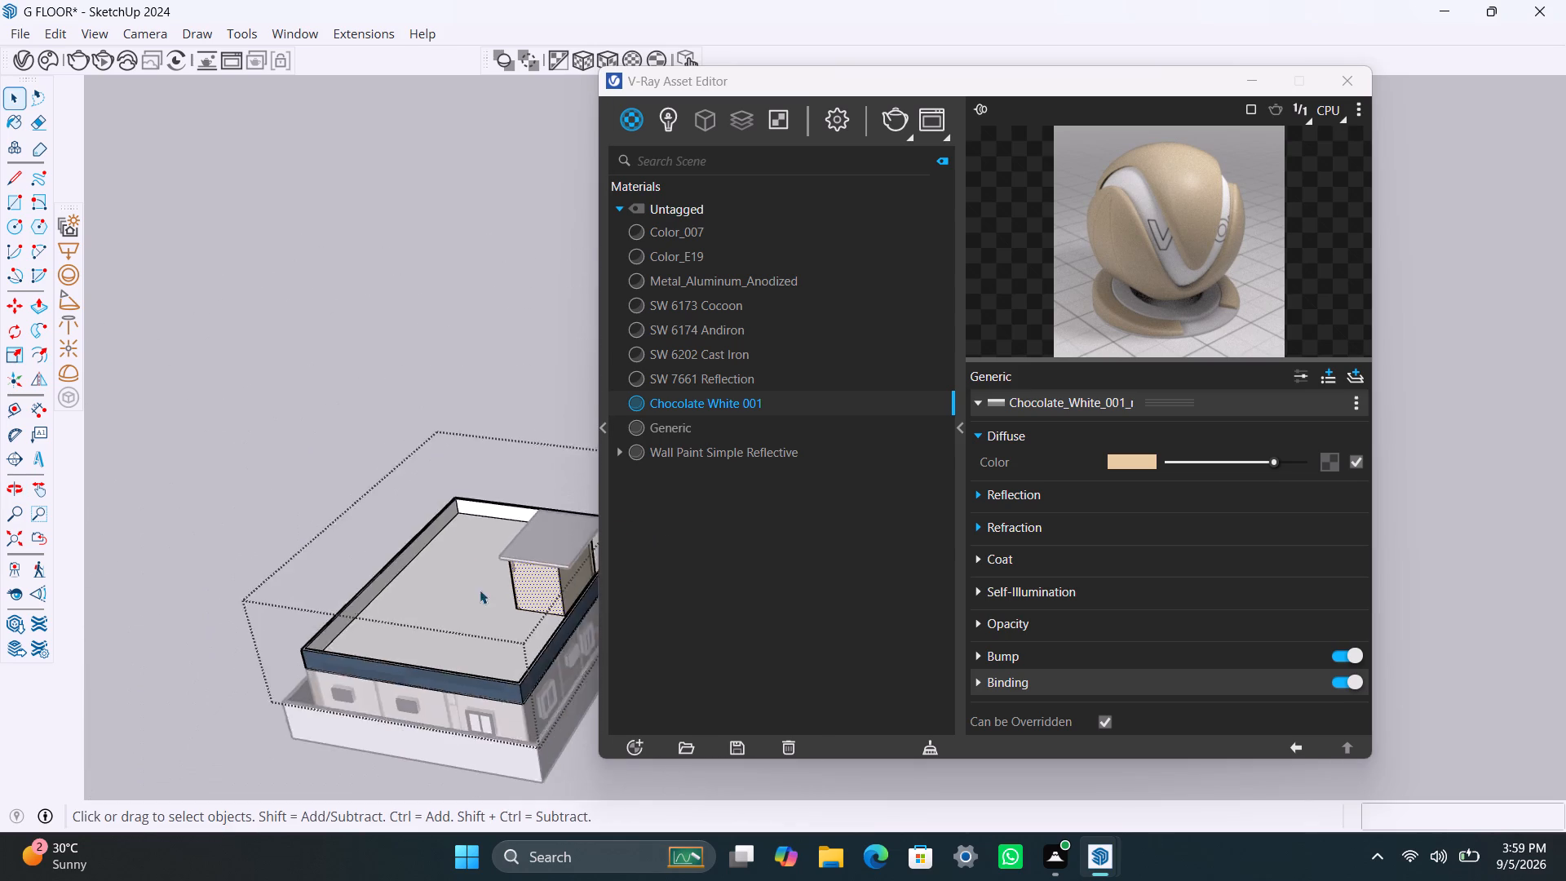
{"action": "middle_click_drag", "start_coordinate": [410, 588], "coordinate": [344, 516]}
{"action": "scroll", "coordinate": [397, 467], "scroll_direction": "up", "scroll_amount": 5}
{"action": "middle_click_drag", "start_coordinate": [410, 560], "coordinate": [595, 573]}
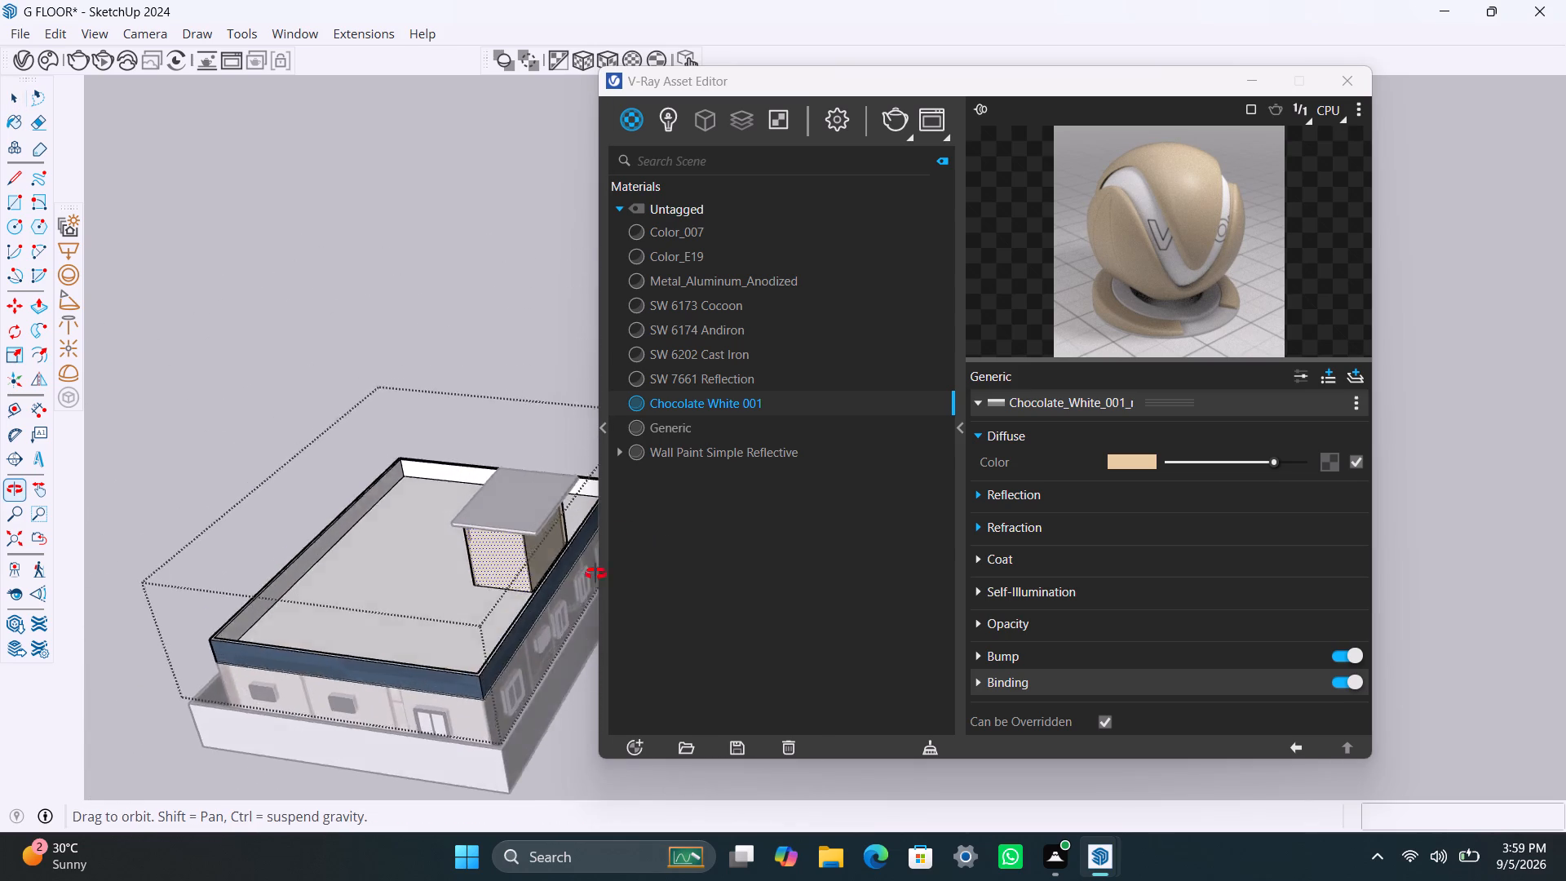
{"action": "middle_click_drag", "start_coordinate": [595, 573], "coordinate": [670, 571]}
{"action": "scroll", "coordinate": [570, 678], "scroll_direction": "up", "scroll_amount": 8}
{"action": "middle_click_drag", "start_coordinate": [491, 610], "coordinate": [226, 590], "text": "shift"}
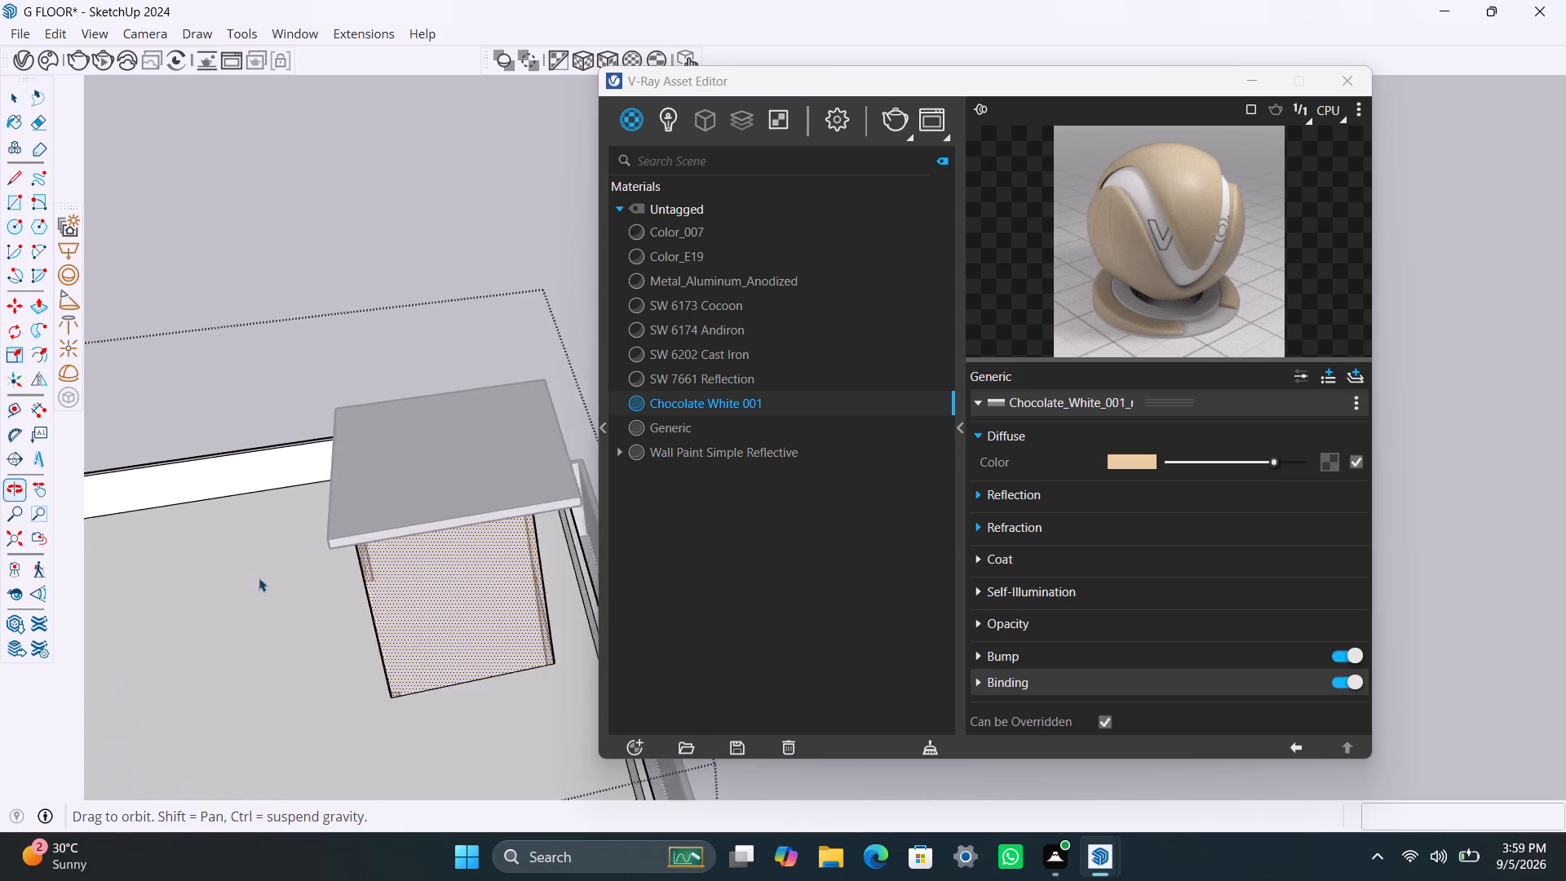
{"action": "scroll", "coordinate": [275, 587], "scroll_direction": "up", "scroll_amount": 3}
{"action": "middle_click_drag", "start_coordinate": [316, 668], "coordinate": [474, 652]}
{"action": "scroll", "coordinate": [512, 594], "scroll_direction": "up", "scroll_amount": 2}
{"action": "left_click", "coordinate": [508, 569]}
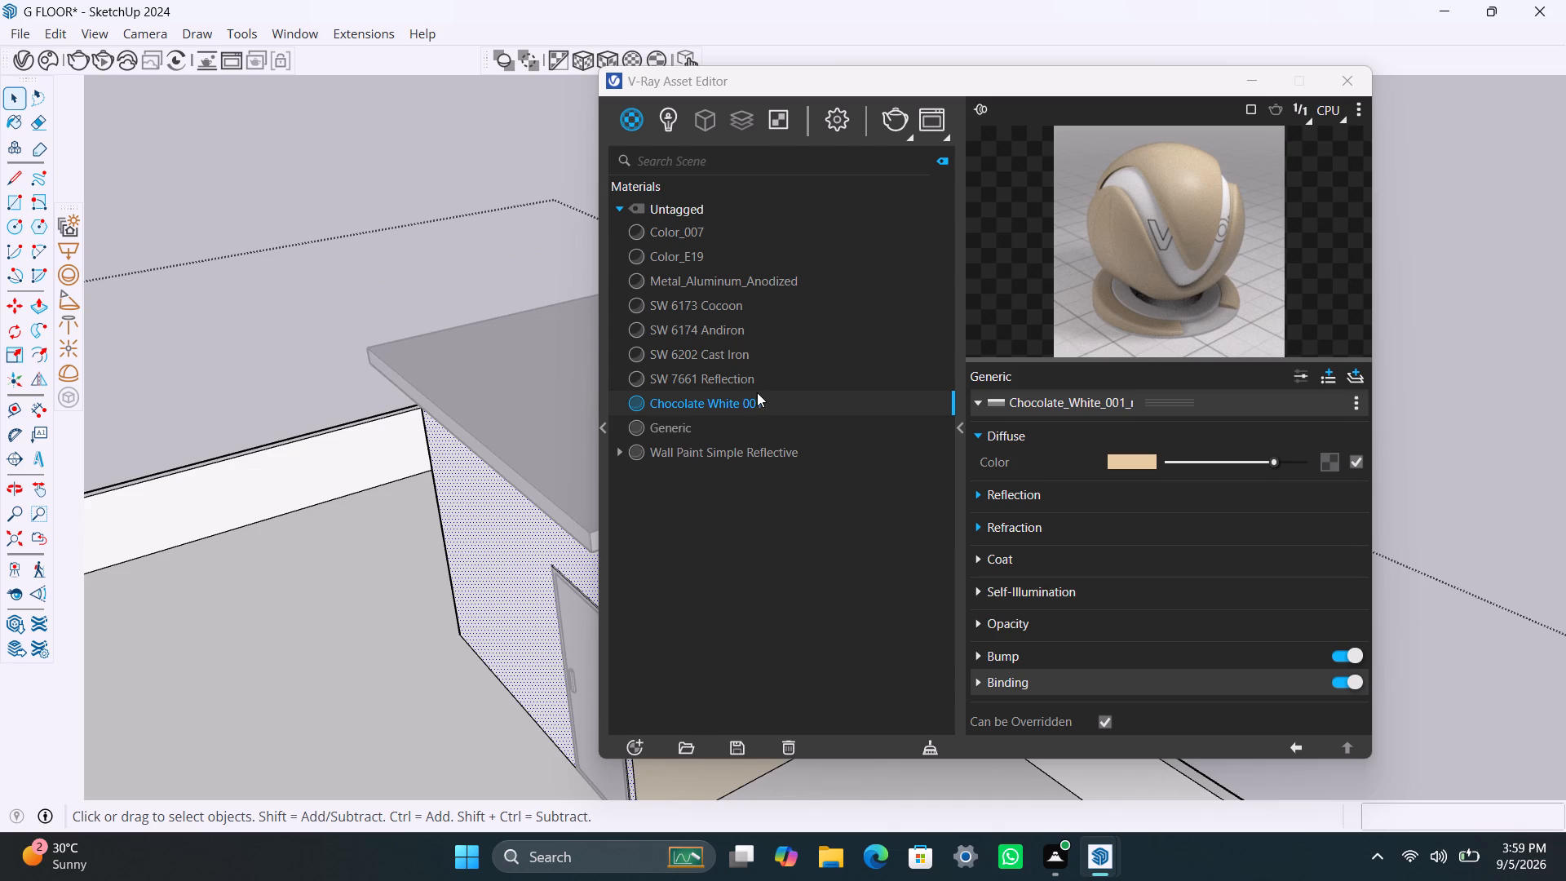
{"action": "right_click", "coordinate": [745, 399]}
{"action": "left_click", "coordinate": [776, 442]}
{"action": "left_click", "coordinate": [189, 156]}
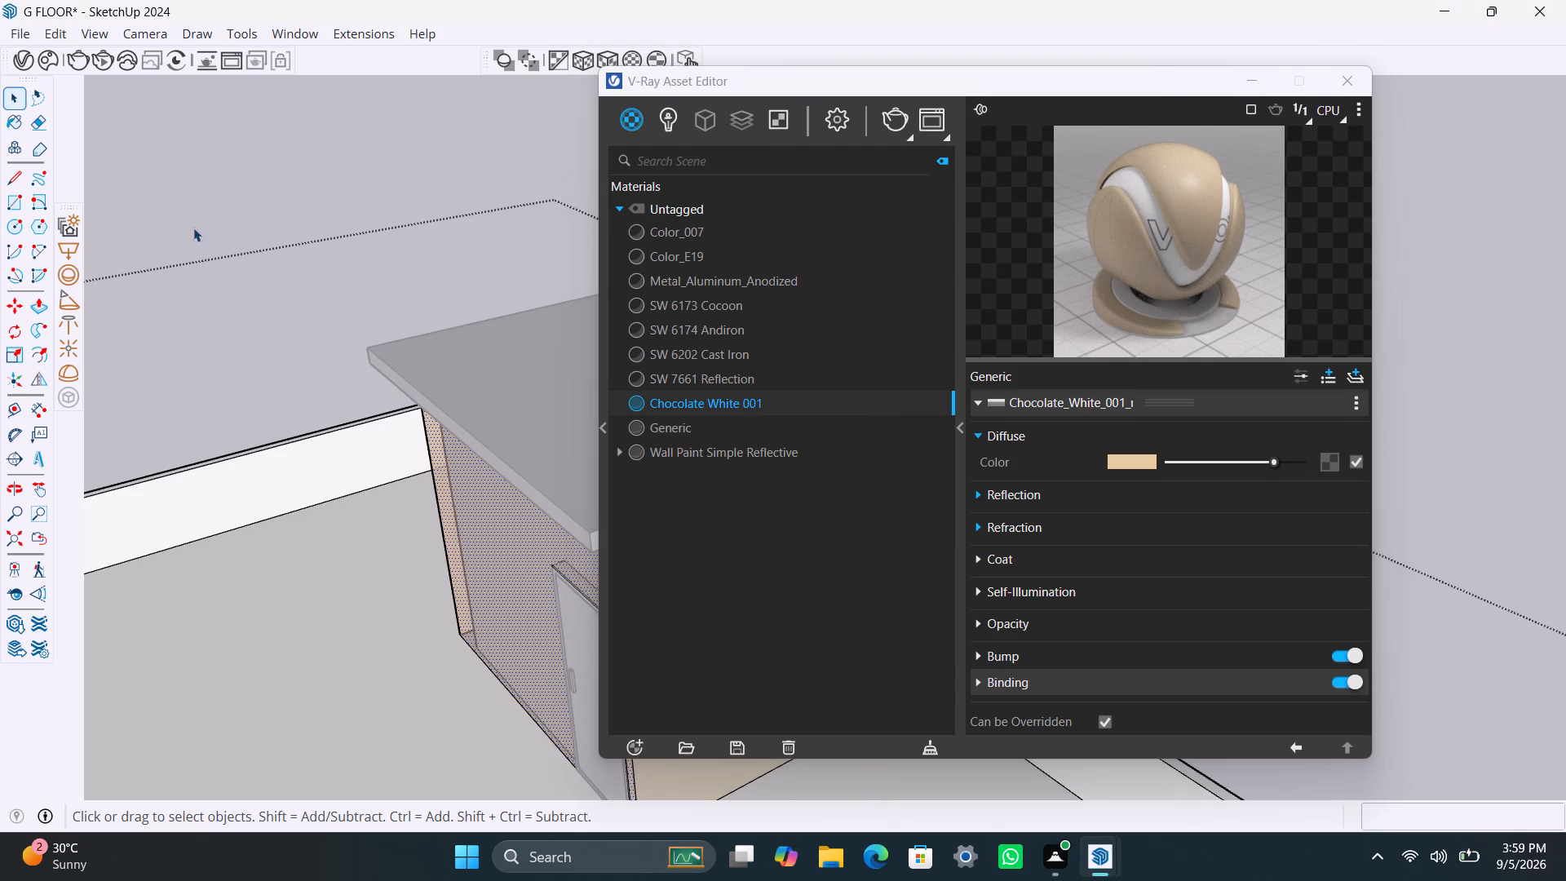
Examine the painted stair tower, parapet band and exterior walls from all around the house.
{"action": "scroll", "coordinate": [290, 476], "scroll_direction": "down", "scroll_amount": 19}
{"action": "middle_click_drag", "start_coordinate": [389, 471], "coordinate": [390, 471]}
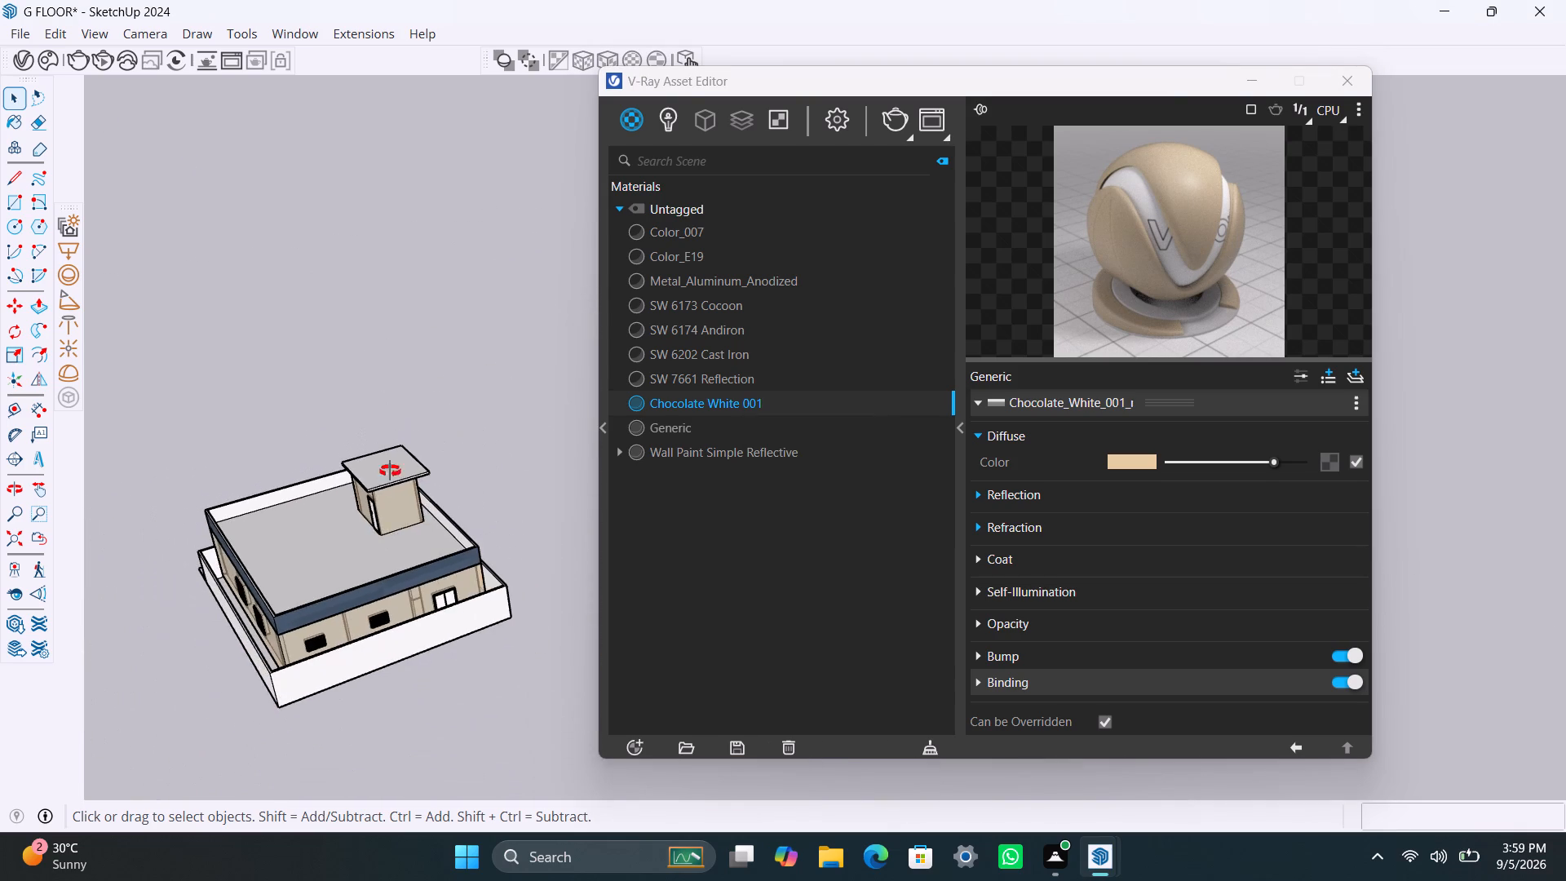
{"action": "middle_click_drag", "start_coordinate": [390, 471], "coordinate": [269, 494]}
{"action": "left_click", "coordinate": [366, 363]}
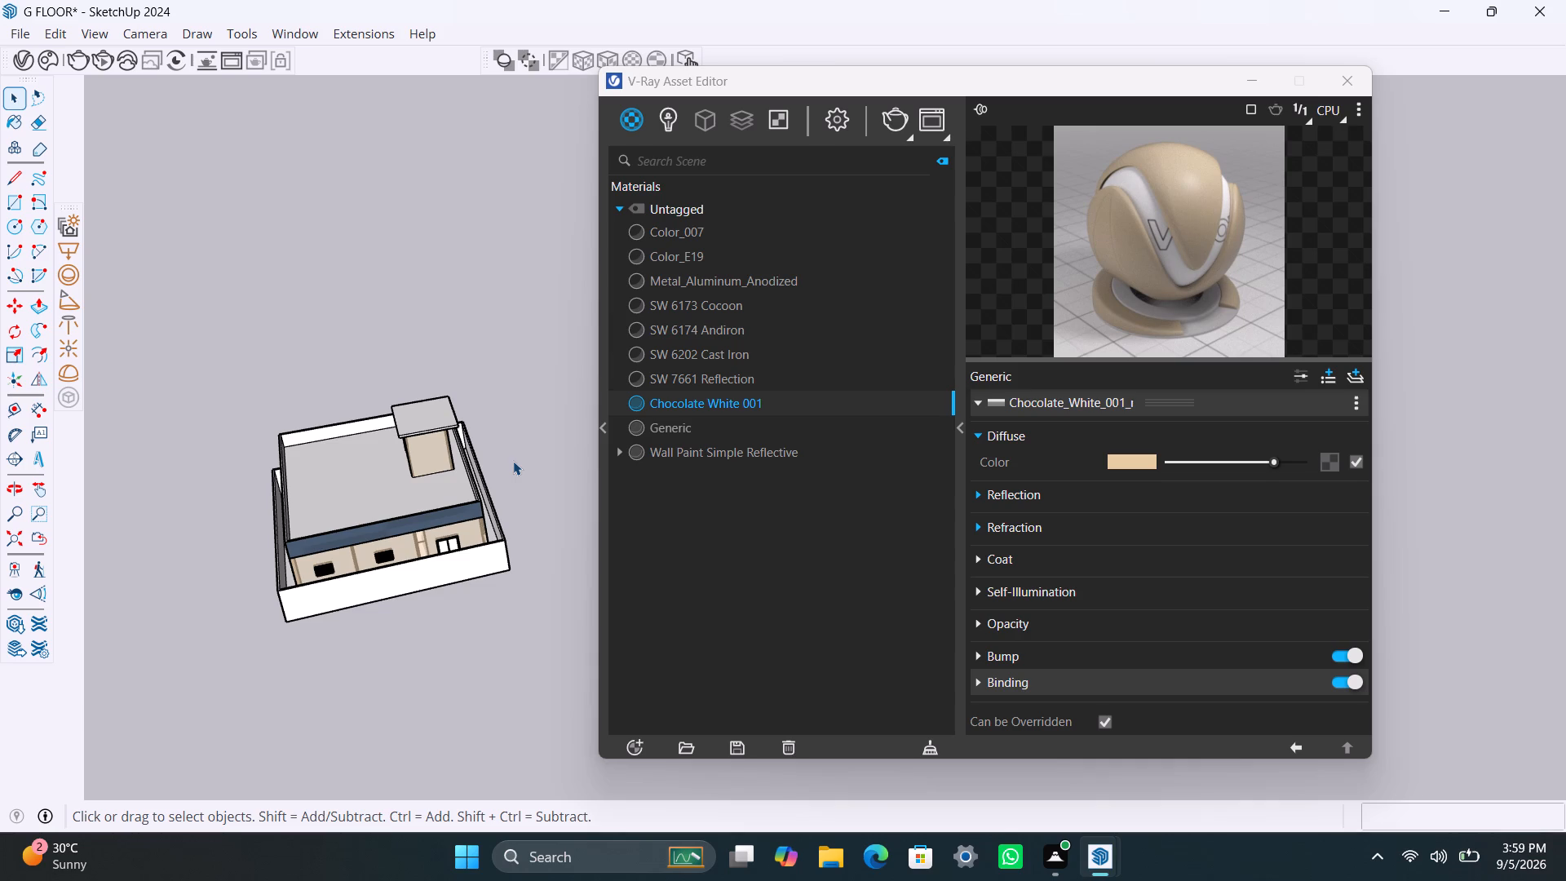
{"action": "scroll", "coordinate": [410, 554], "scroll_direction": "up", "scroll_amount": 8}
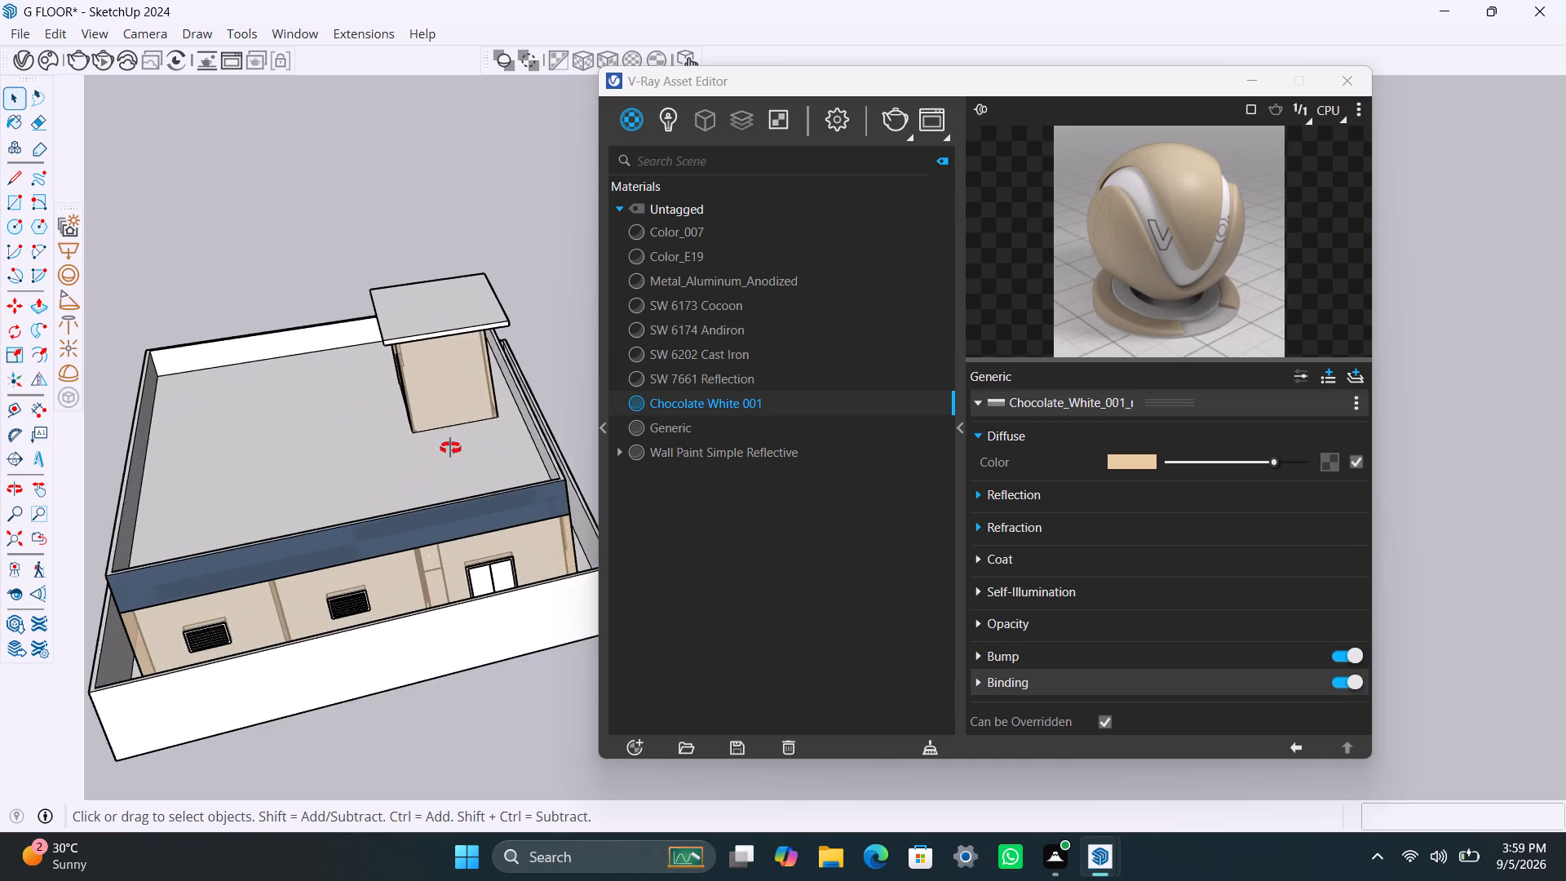
{"action": "middle_click_drag", "start_coordinate": [450, 448], "coordinate": [377, 431]}
{"action": "scroll", "coordinate": [457, 356], "scroll_direction": "up", "scroll_amount": 10}
{"action": "middle_click_drag", "start_coordinate": [568, 414], "coordinate": [462, 418]}
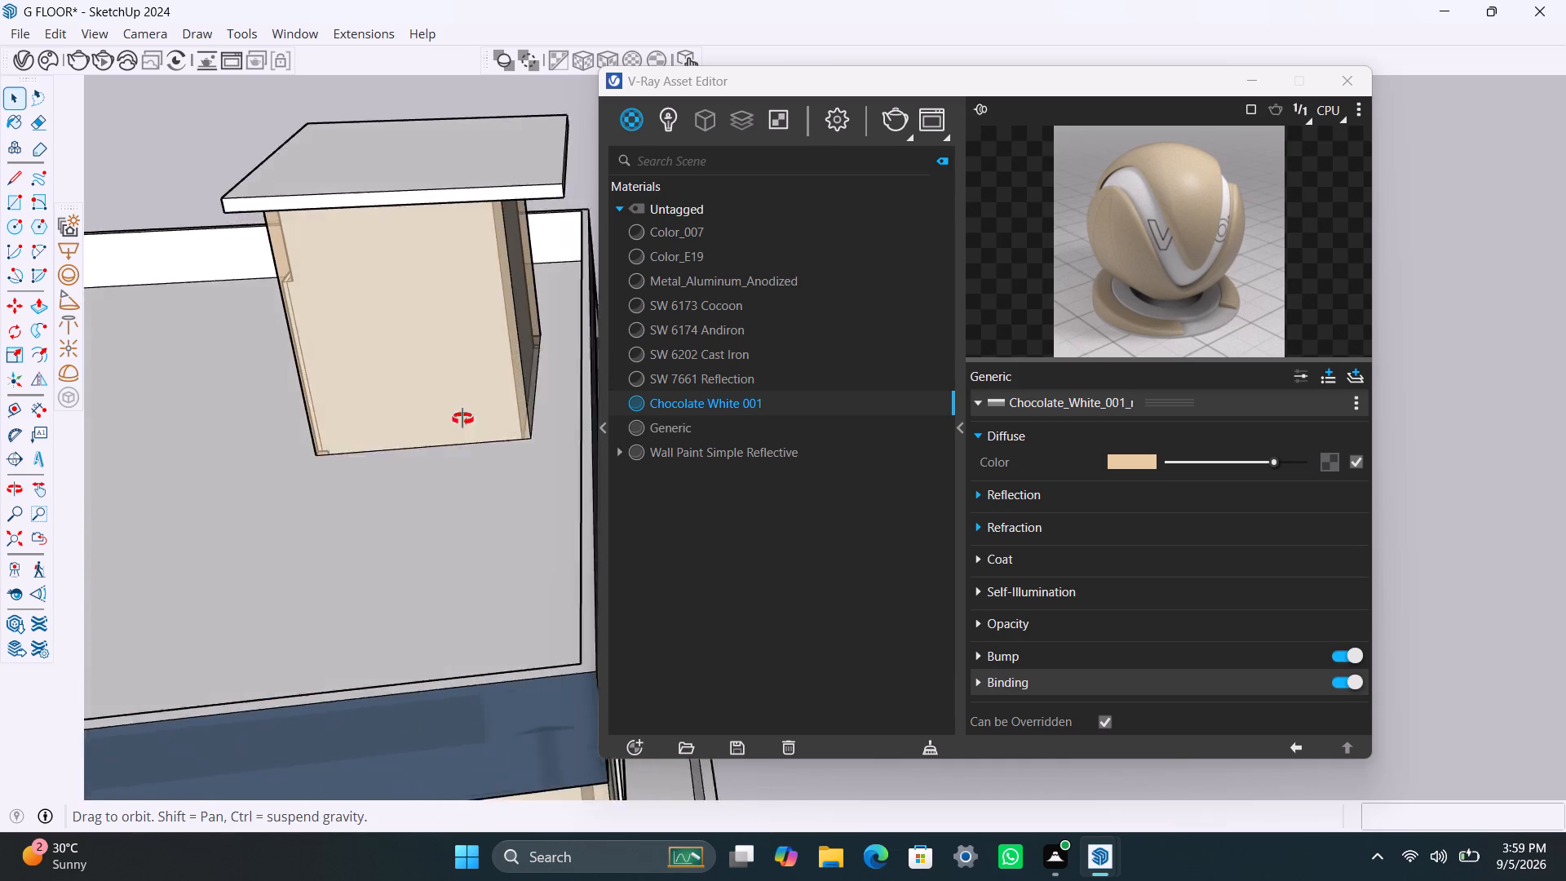
{"action": "middle_click_drag", "start_coordinate": [462, 418], "coordinate": [526, 542]}
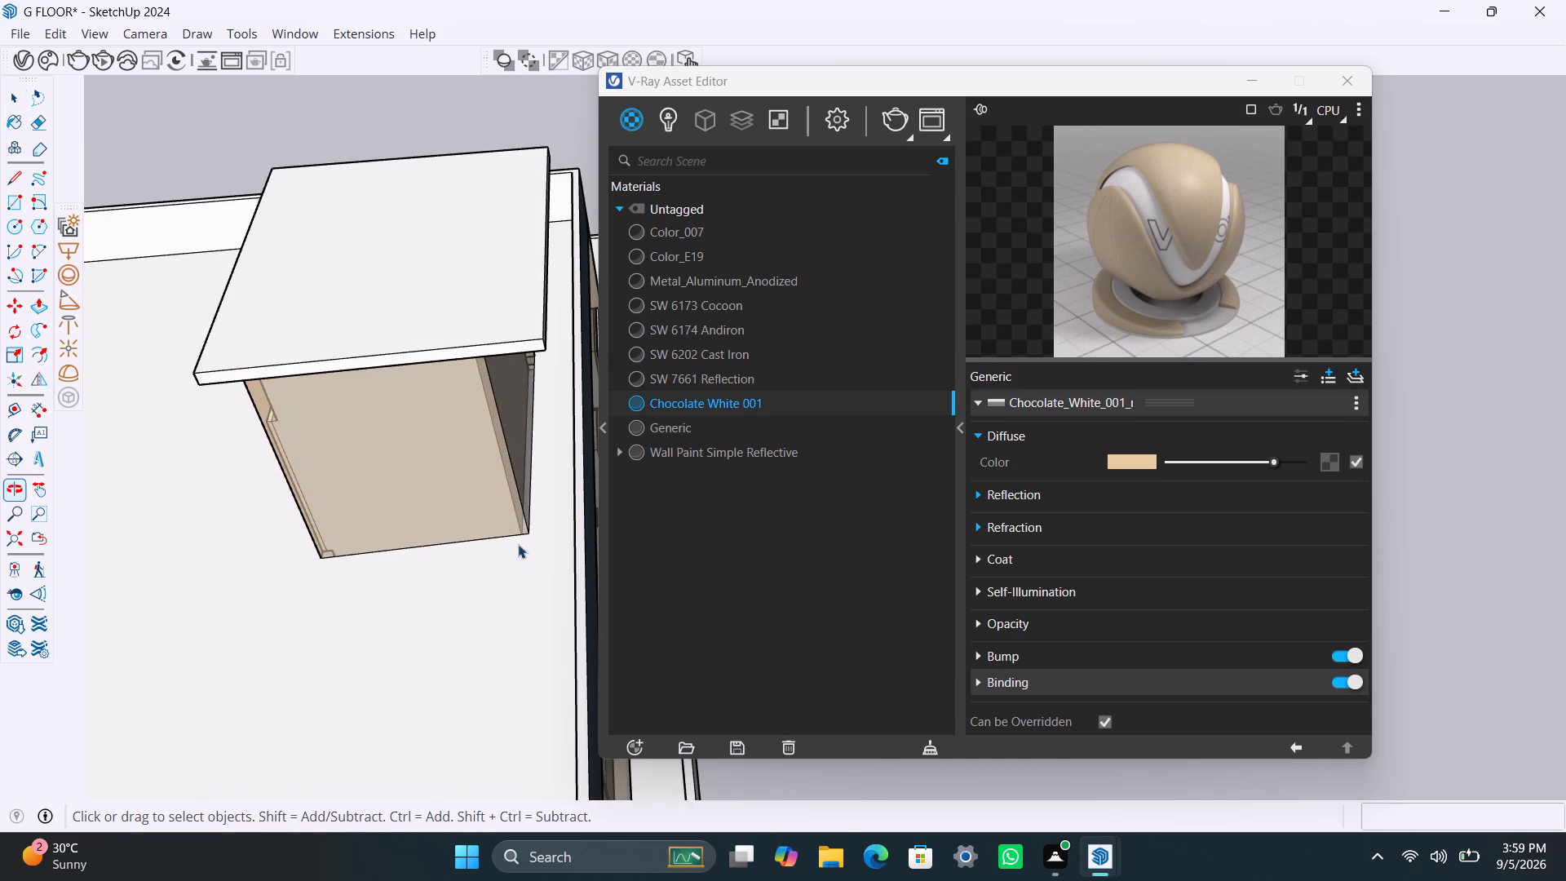
{"action": "scroll", "coordinate": [515, 550], "scroll_direction": "down", "scroll_amount": 15}
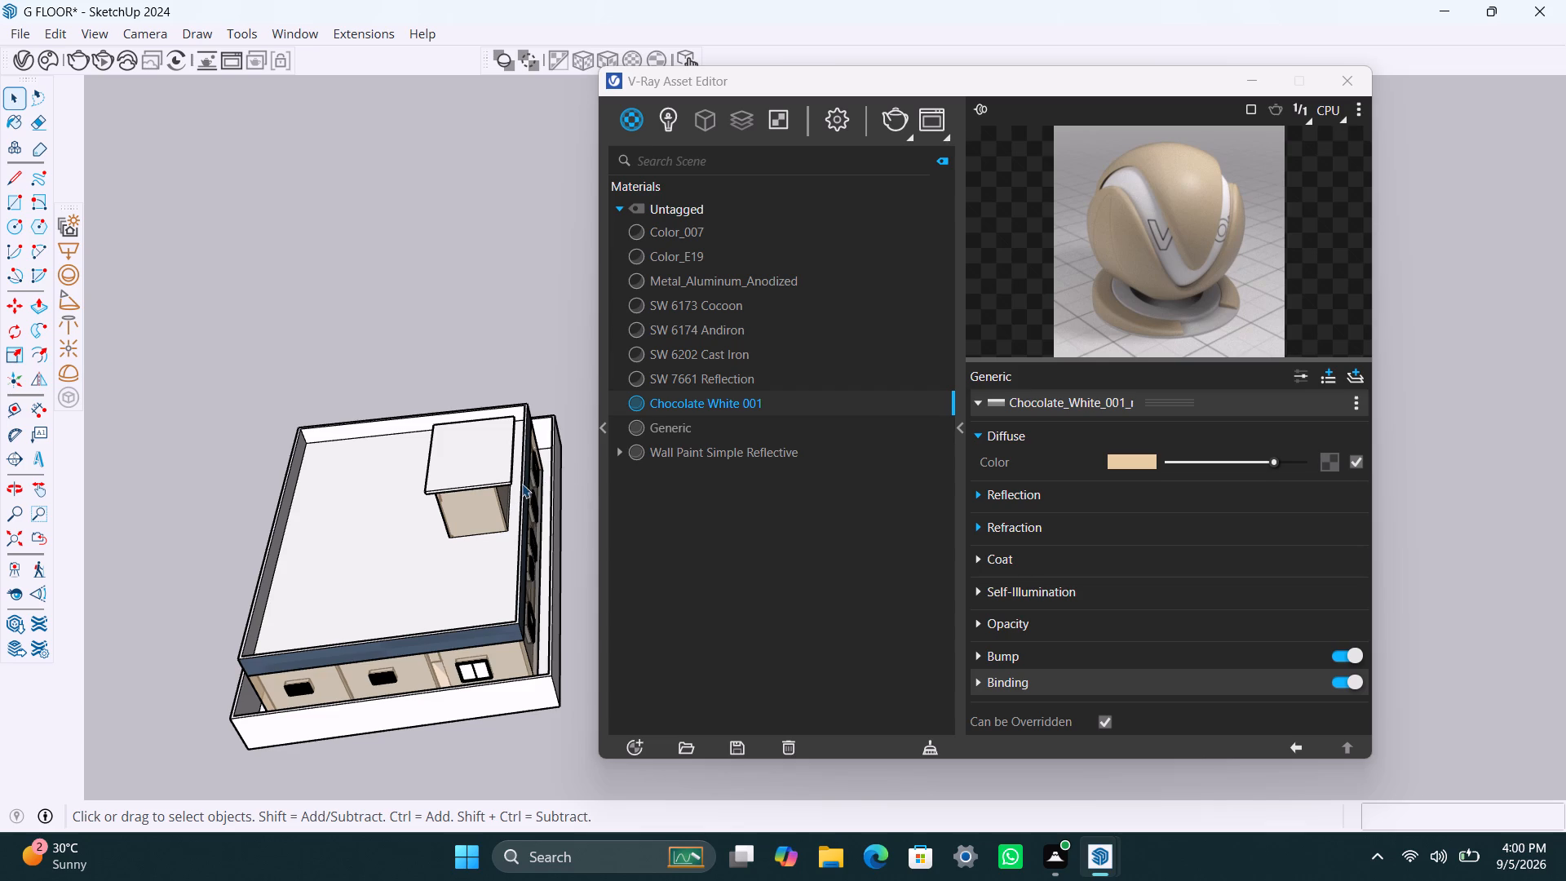
{"action": "scroll", "coordinate": [500, 623], "scroll_direction": "up", "scroll_amount": 3}
{"action": "middle_click_drag", "start_coordinate": [484, 724], "coordinate": [435, 584], "text": "shift"}
{"action": "scroll", "coordinate": [383, 591], "scroll_direction": "up", "scroll_amount": 6}
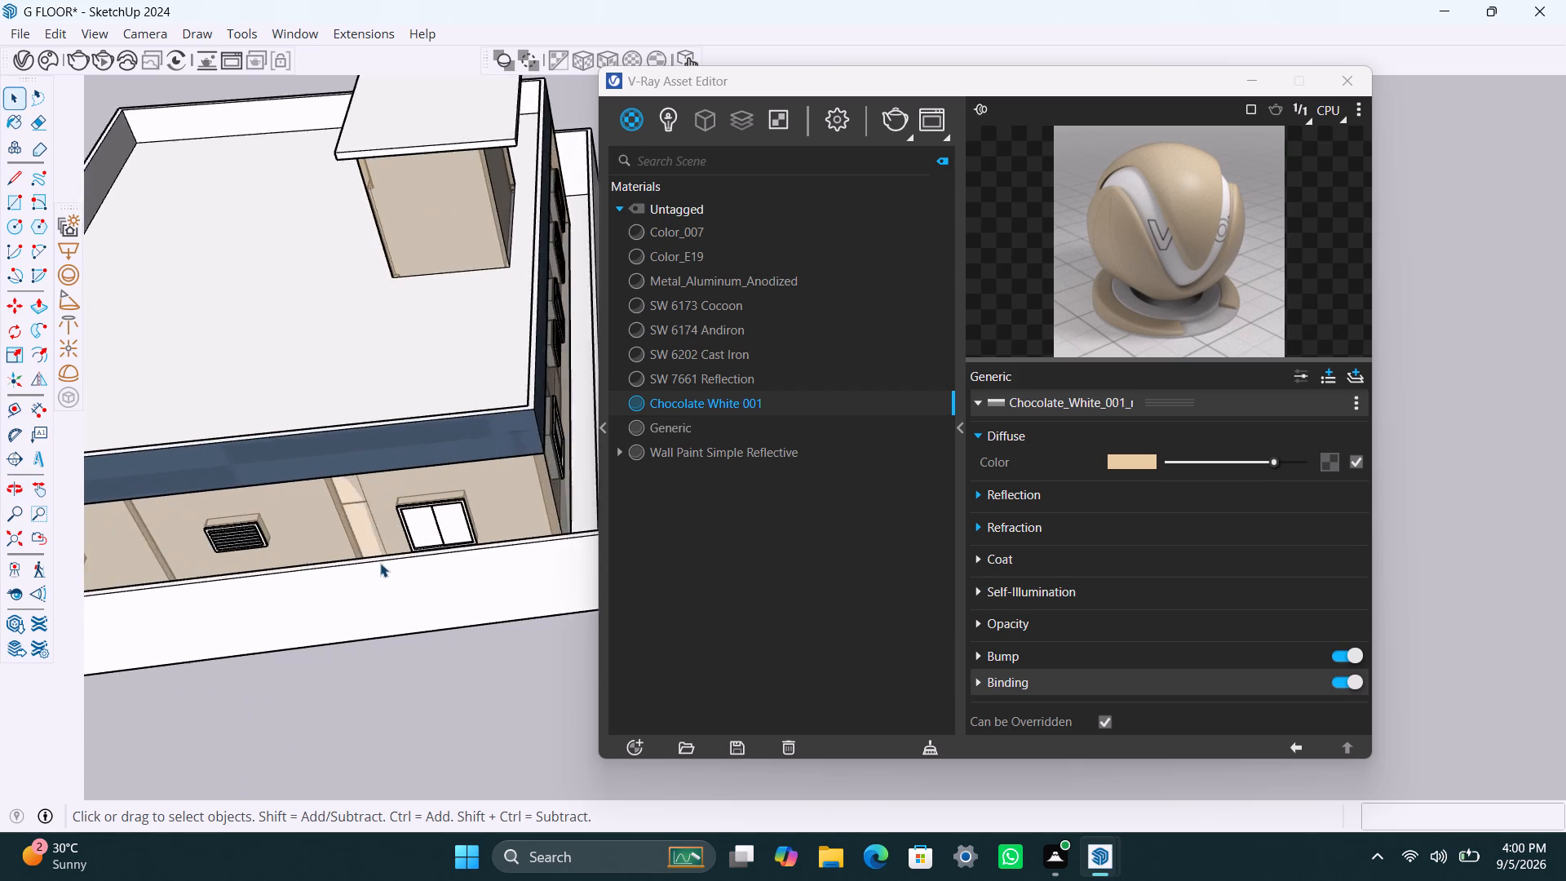
{"action": "scroll", "coordinate": [380, 563], "scroll_direction": "up", "scroll_amount": 6}
{"action": "scroll", "coordinate": [354, 489], "scroll_direction": "up", "scroll_amount": 4}
{"action": "scroll", "coordinate": [353, 490], "scroll_direction": "down", "scroll_amount": 2}
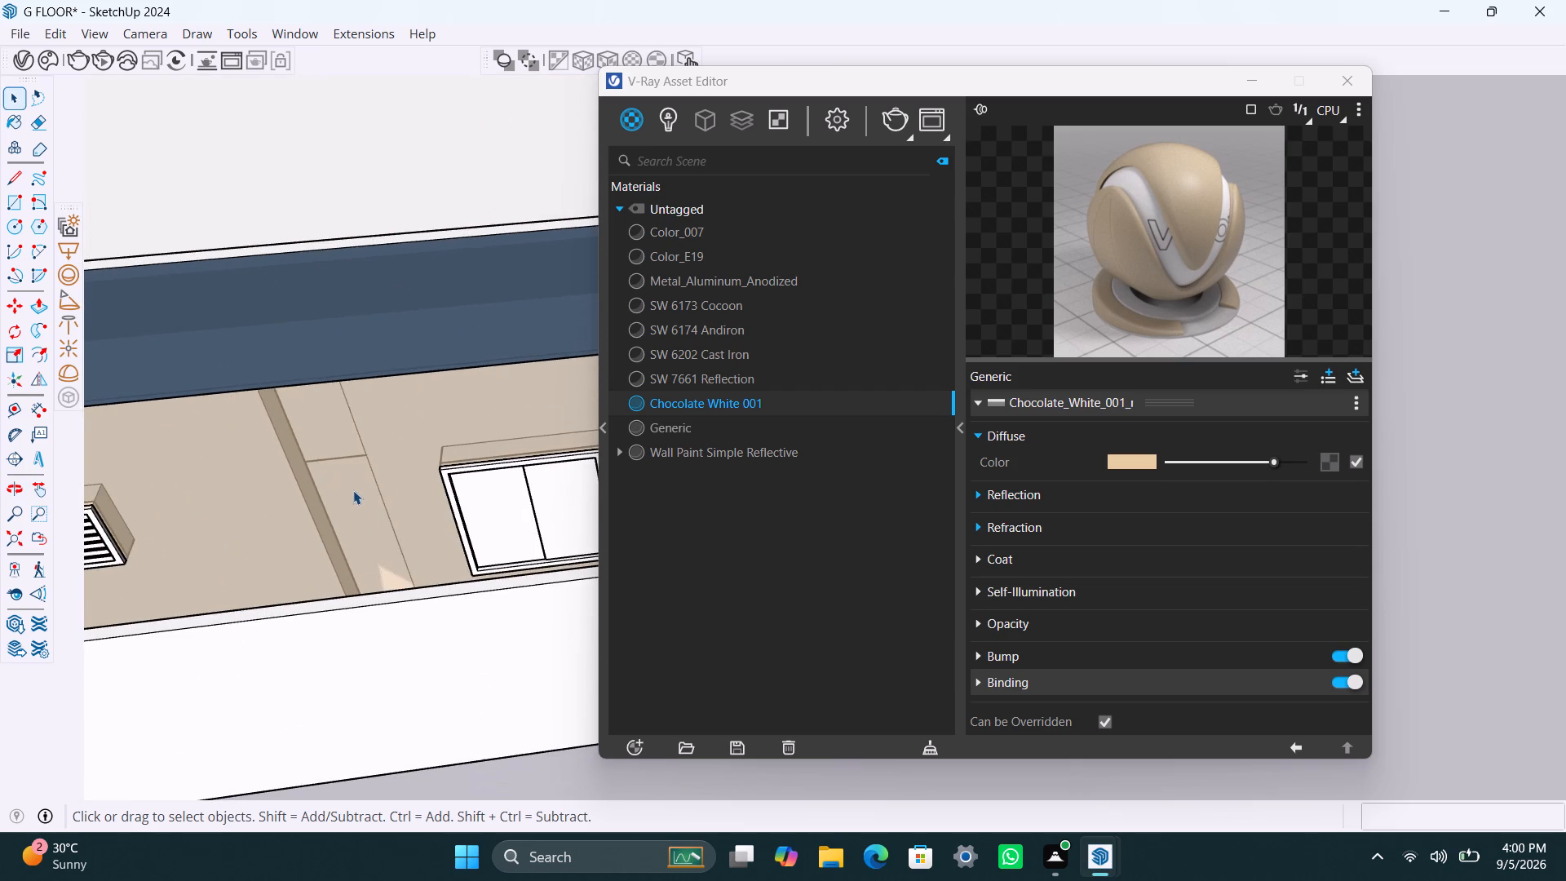
{"action": "middle_click_drag", "start_coordinate": [355, 489], "coordinate": [580, 353]}
{"action": "scroll", "coordinate": [529, 455], "scroll_direction": "down", "scroll_amount": 19}
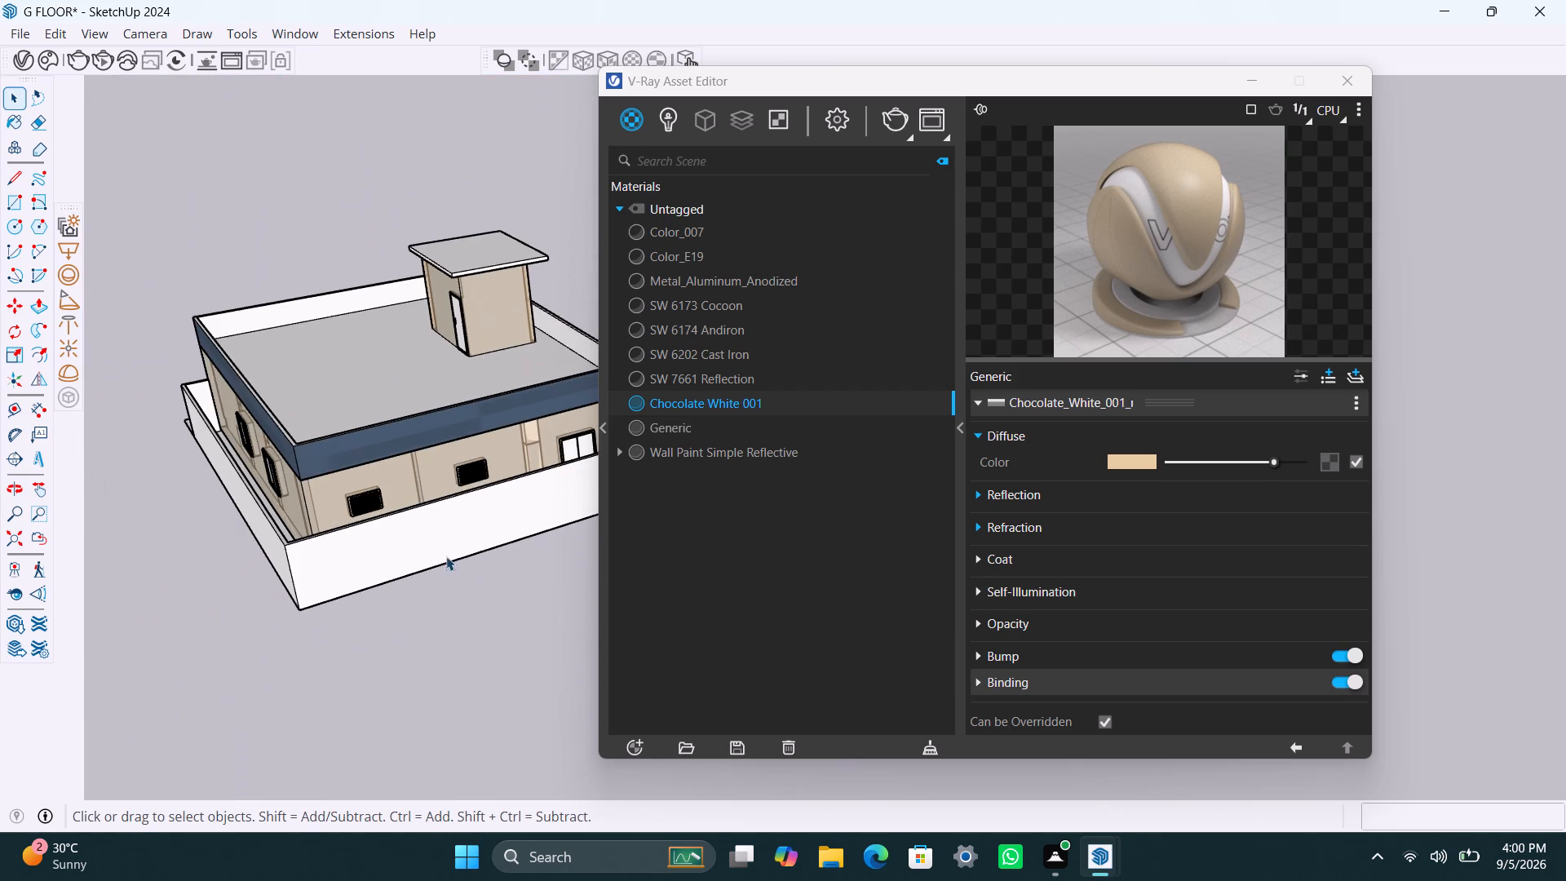
{"action": "left_click", "coordinate": [430, 660]}
{"action": "scroll", "coordinate": [296, 655], "scroll_direction": "down", "scroll_amount": 5}
{"action": "middle_click_drag", "start_coordinate": [285, 655], "coordinate": [612, 604]}
{"action": "scroll", "coordinate": [419, 741], "scroll_direction": "down", "scroll_amount": 4}
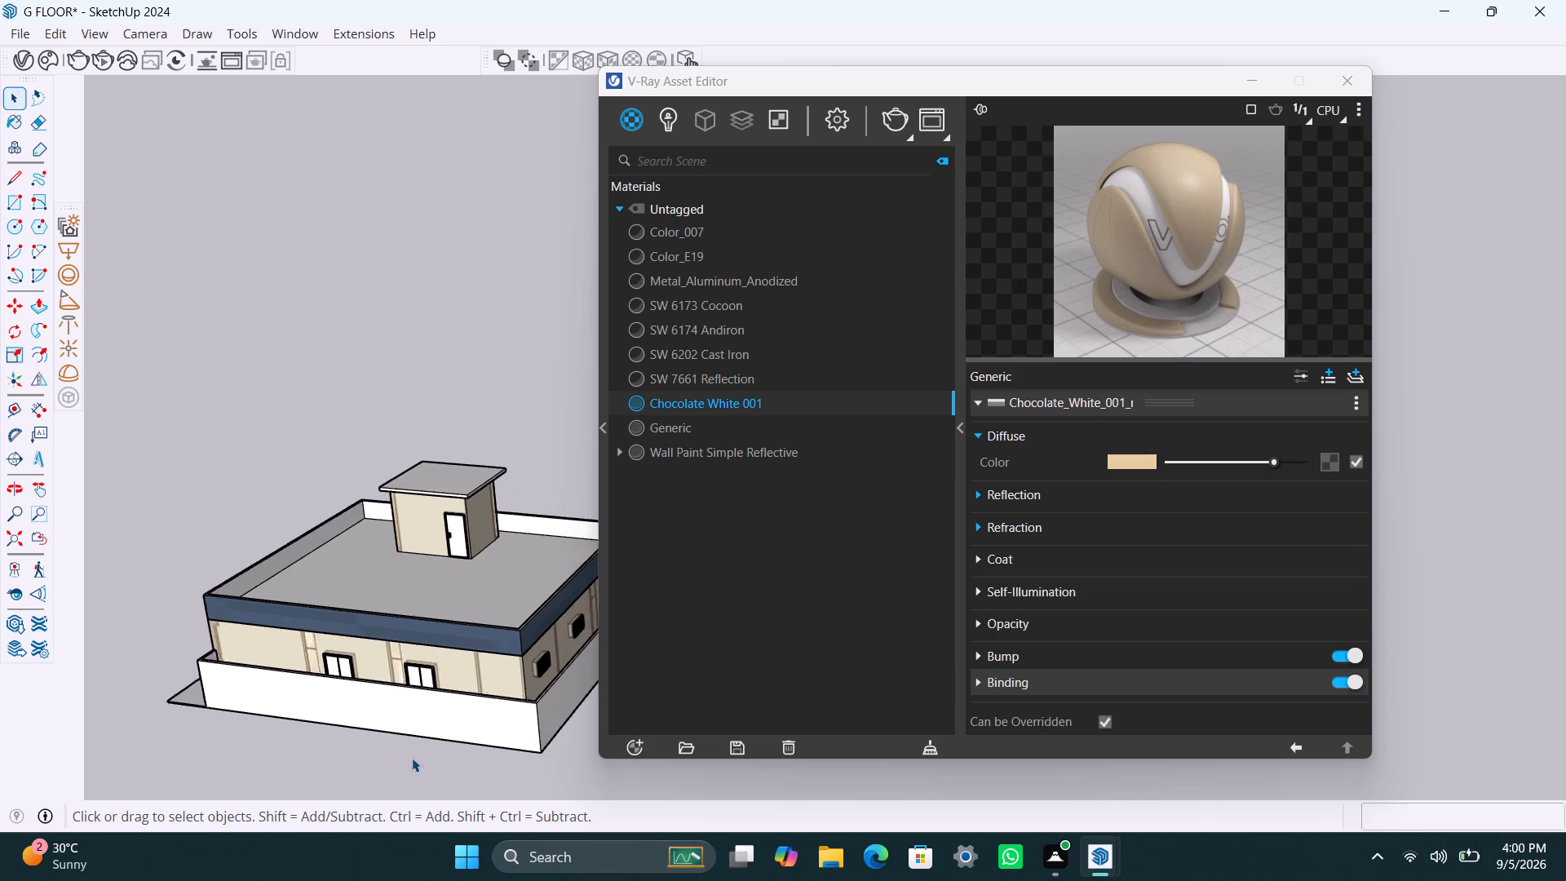
{"action": "middle_click_drag", "start_coordinate": [412, 758], "coordinate": [476, 610]}
{"action": "scroll", "coordinate": [397, 610], "scroll_direction": "up", "scroll_amount": 3}
{"action": "middle_click_drag", "start_coordinate": [348, 639], "coordinate": [775, 631]}
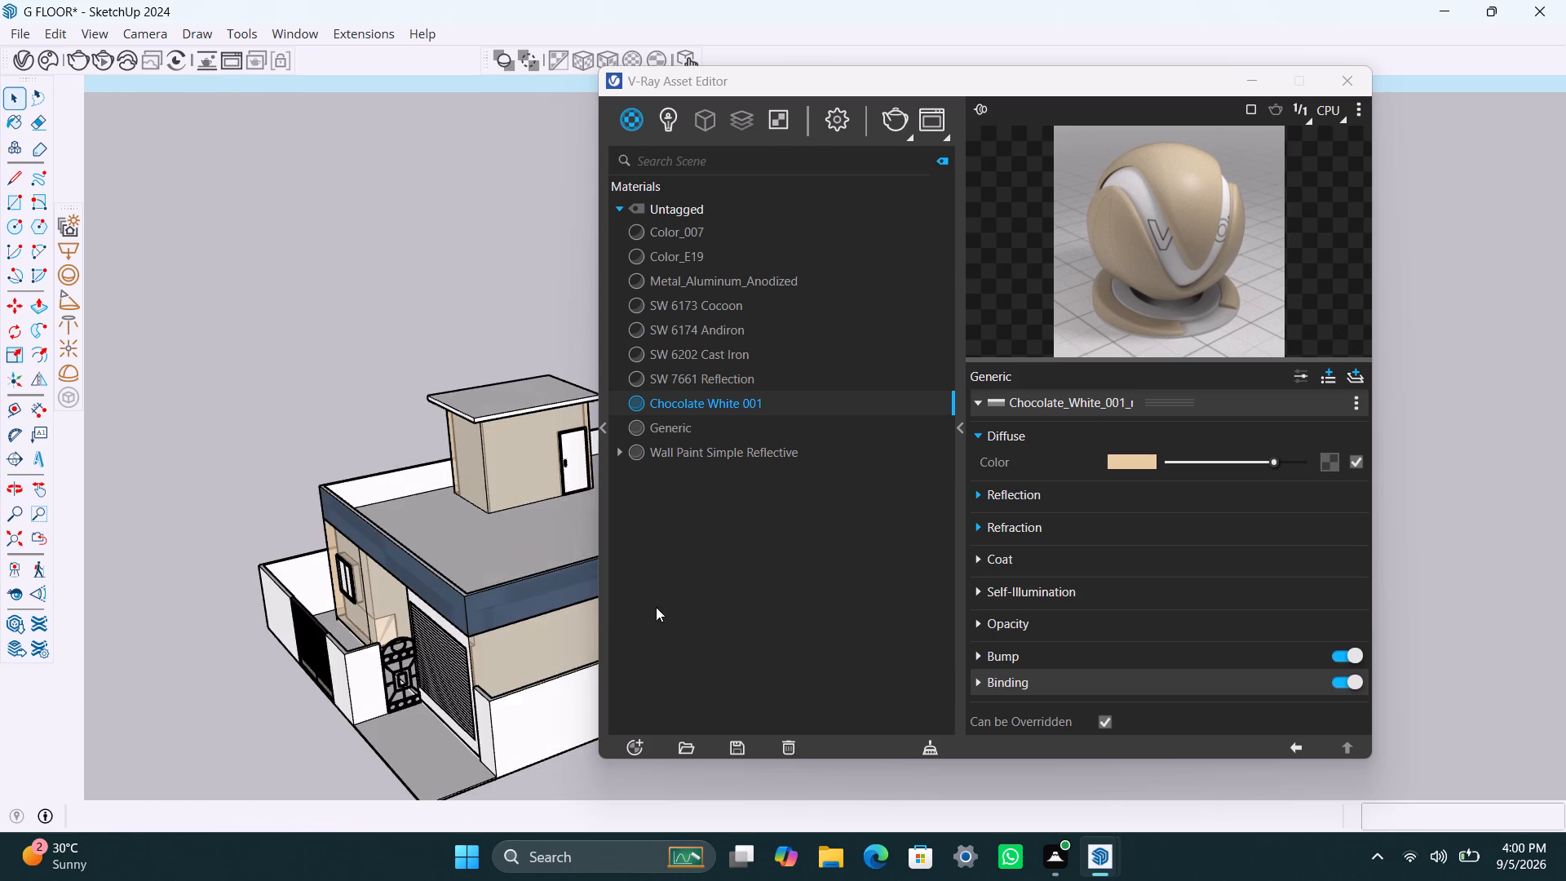
Apply Wall Paint Simple Reflective to the stair tower's roof slab with a cubic texture projection fitted to its bounding box.
{"action": "scroll", "coordinate": [536, 572], "scroll_direction": "up", "scroll_amount": 3}
{"action": "left_click", "coordinate": [478, 364]}
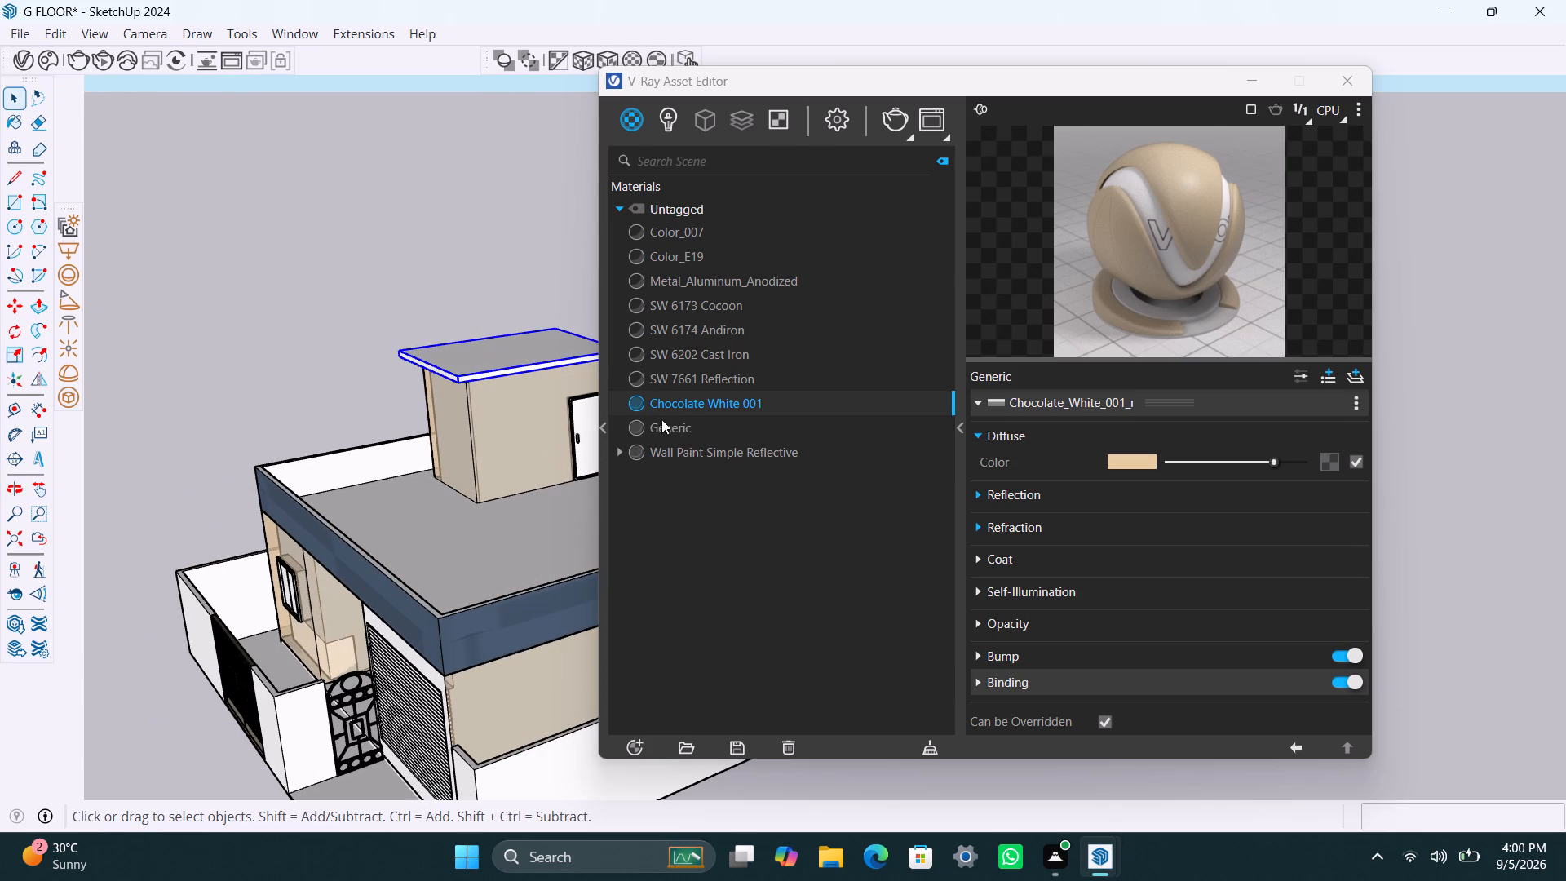
{"action": "left_click", "coordinate": [704, 459]}
{"action": "right_click", "coordinate": [712, 463]}
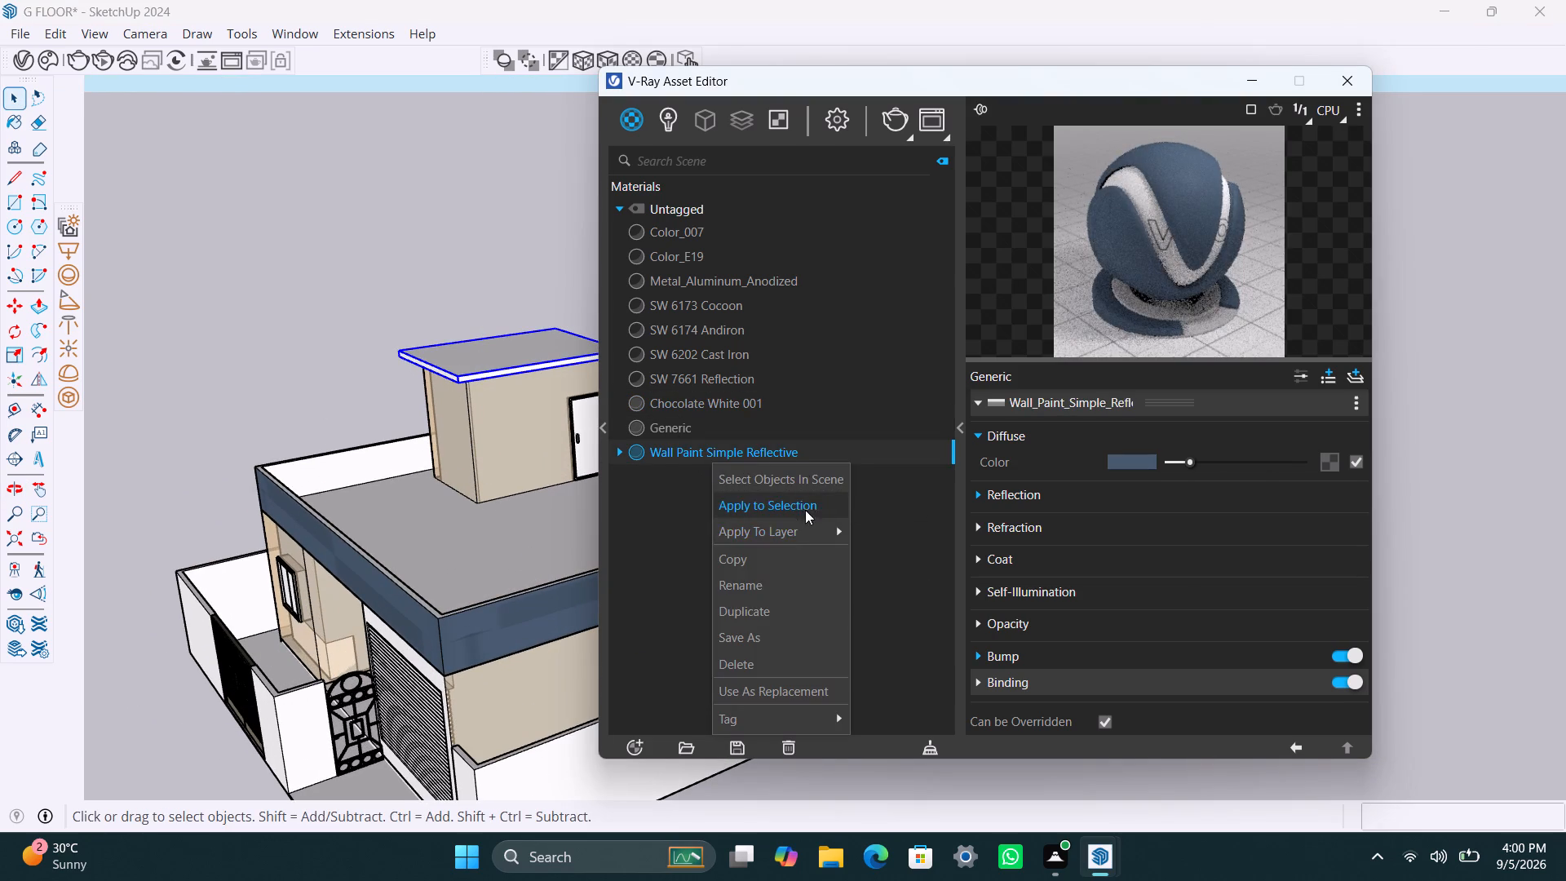
{"action": "left_click", "coordinate": [805, 510]}
{"action": "left_click", "coordinate": [602, 60]}
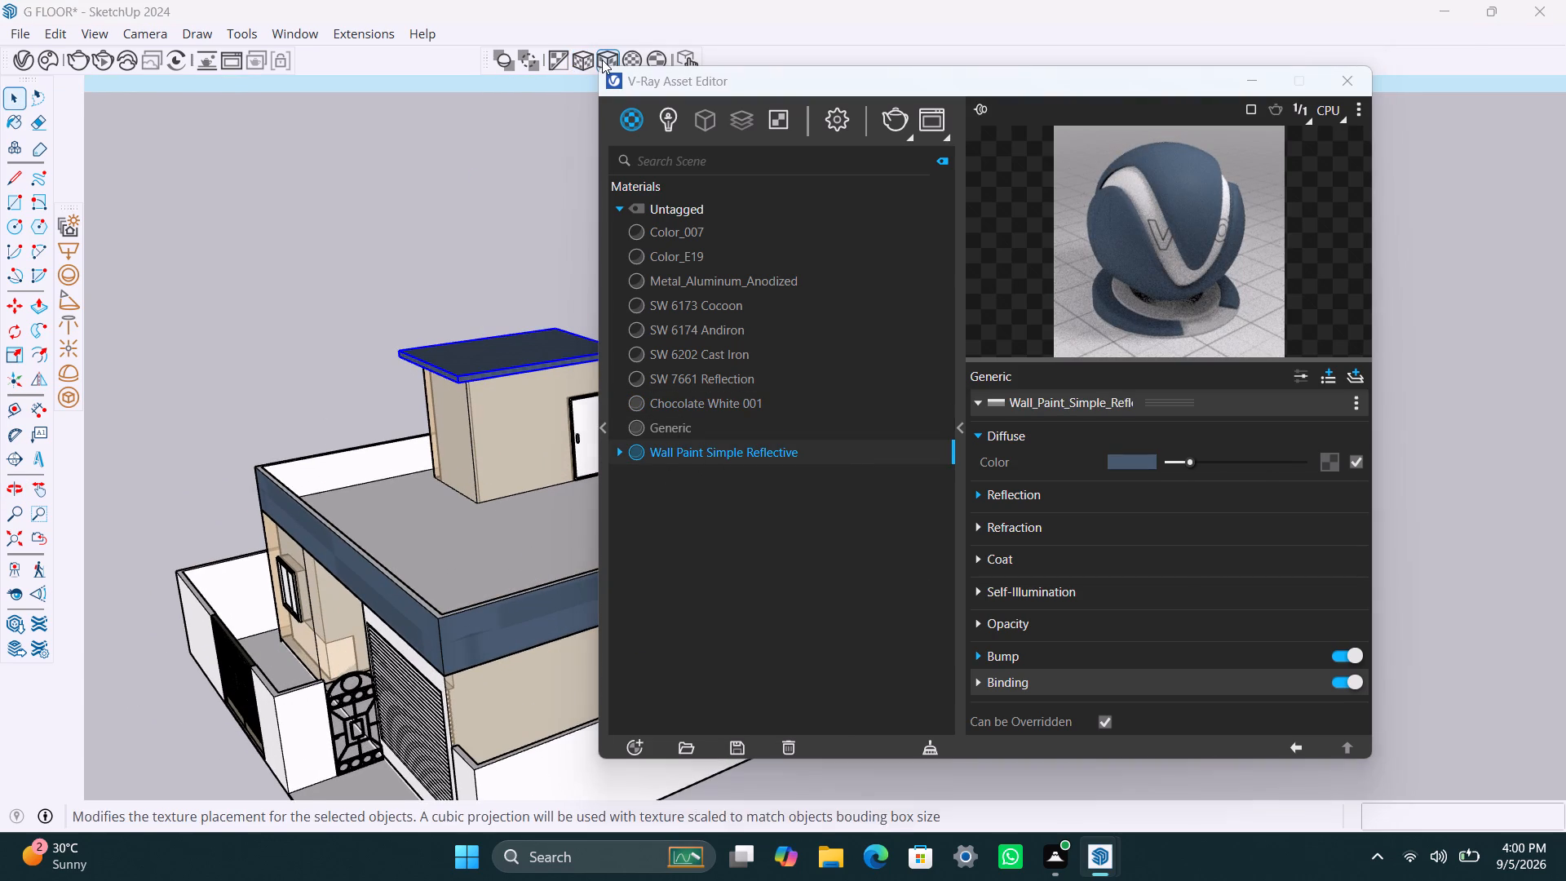
{"action": "left_click", "coordinate": [458, 268]}
{"action": "scroll", "coordinate": [310, 410], "scroll_direction": "down", "scroll_amount": 9}
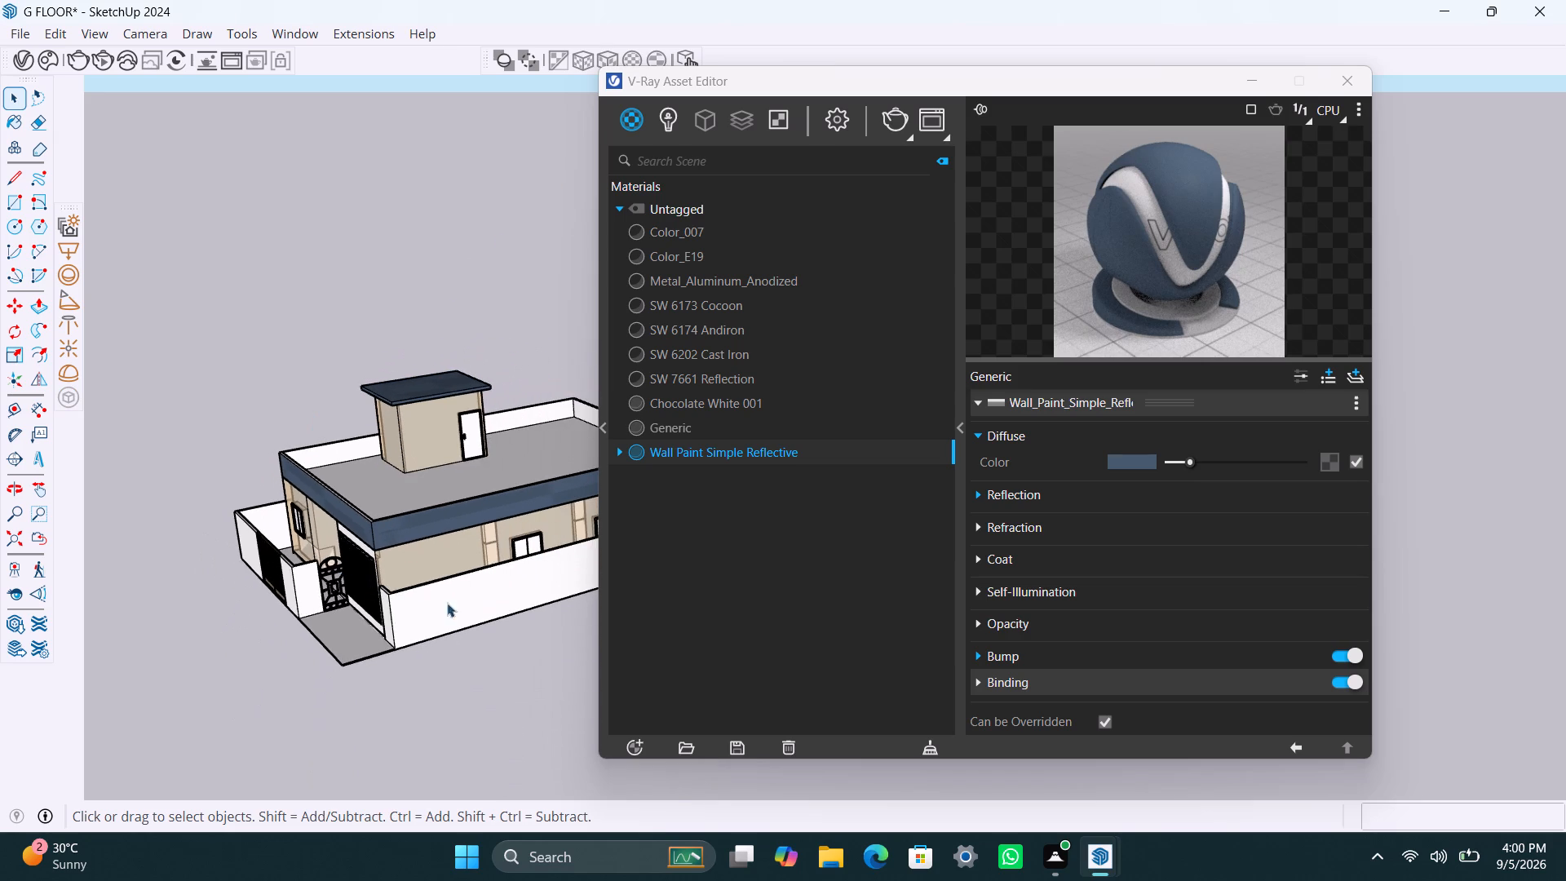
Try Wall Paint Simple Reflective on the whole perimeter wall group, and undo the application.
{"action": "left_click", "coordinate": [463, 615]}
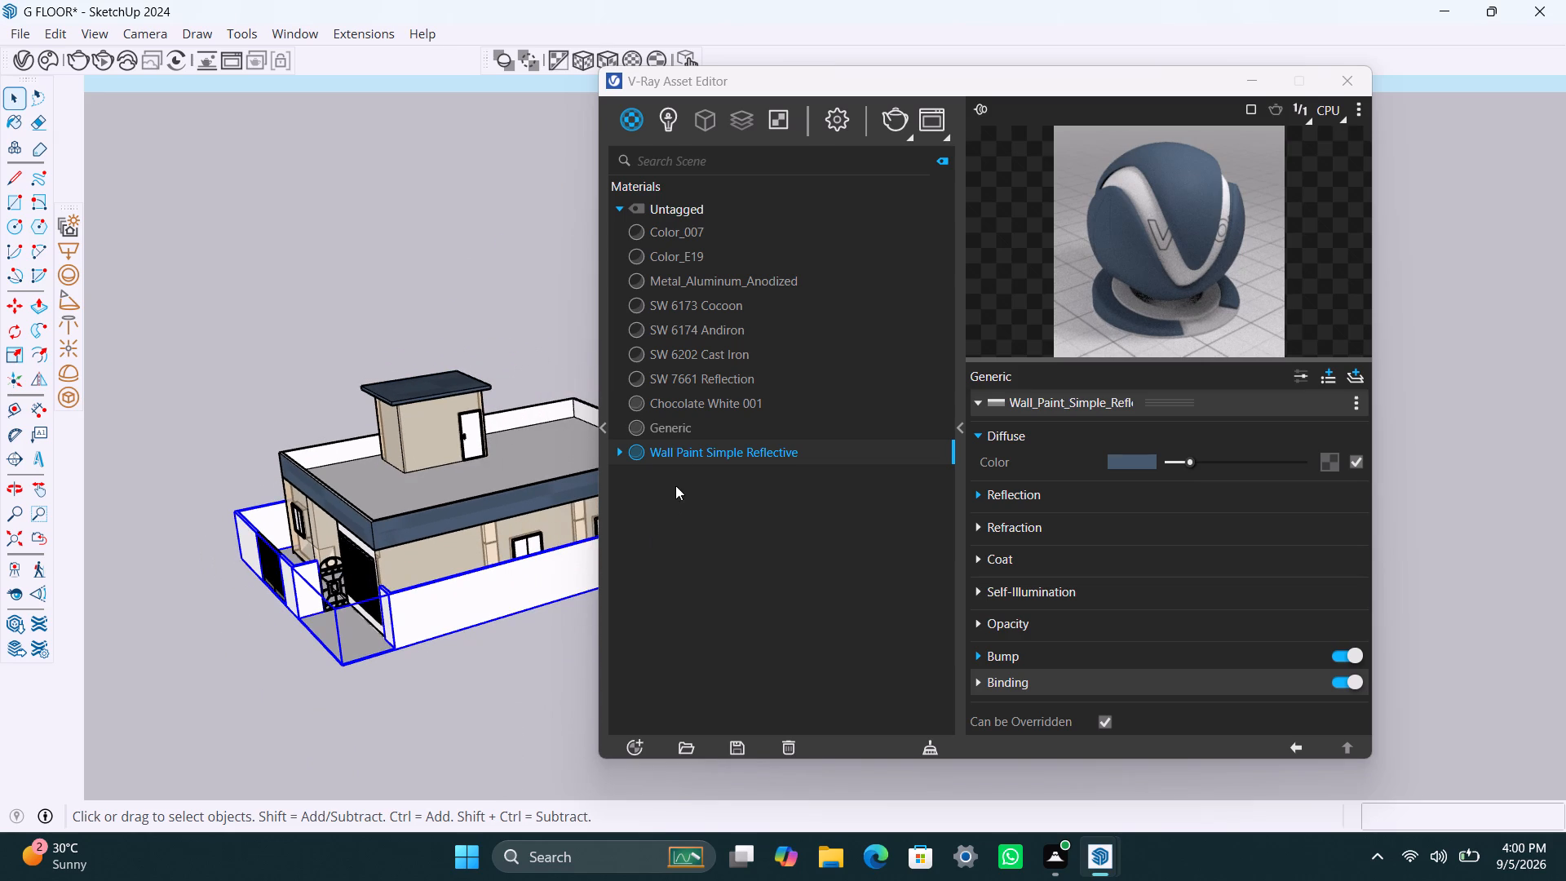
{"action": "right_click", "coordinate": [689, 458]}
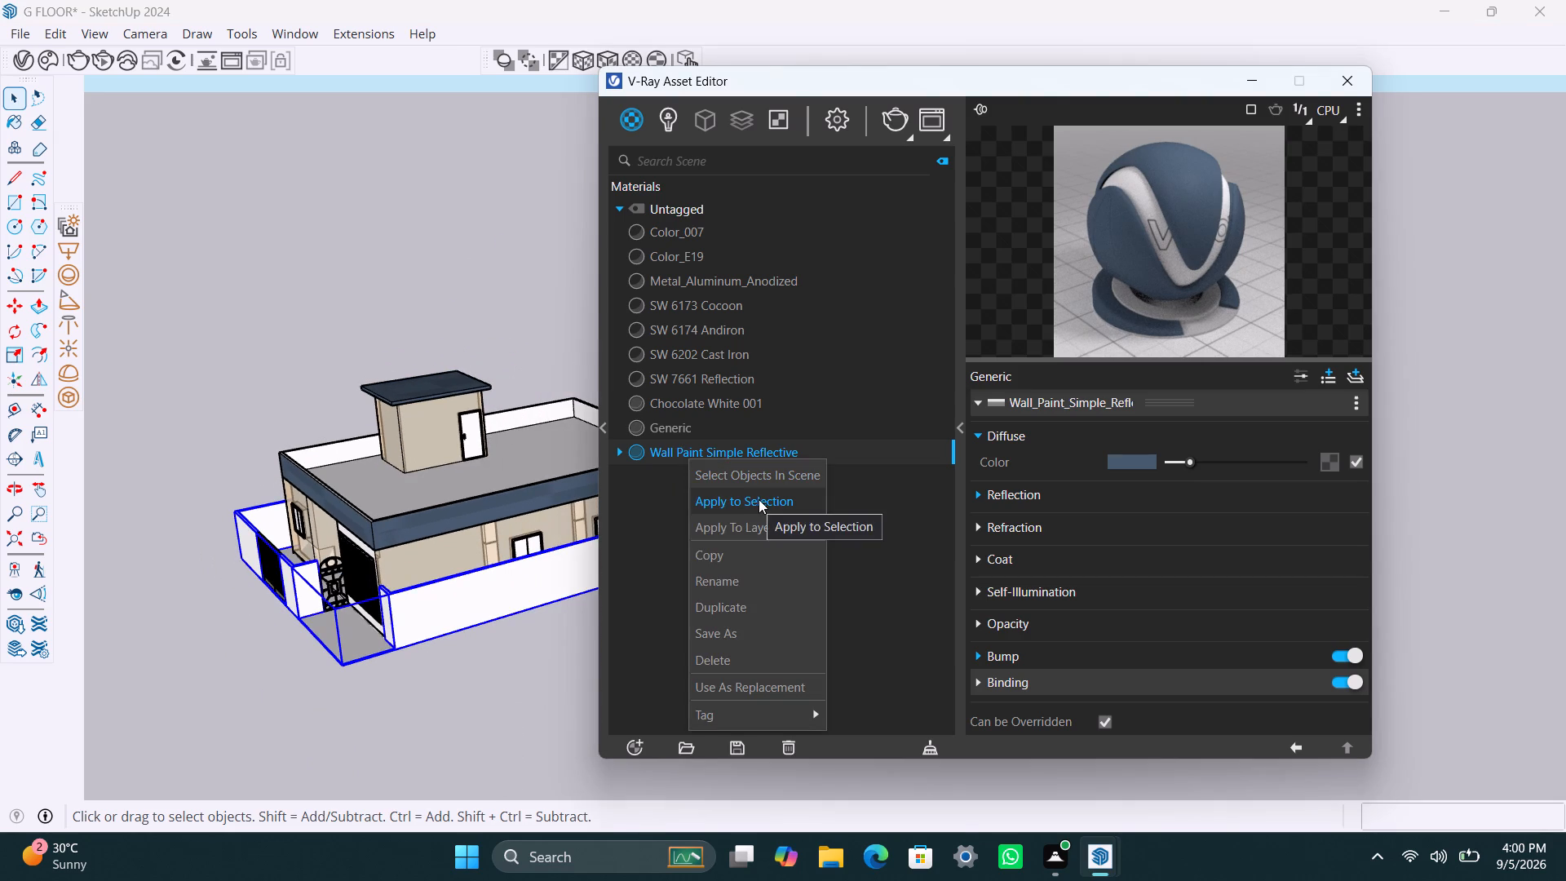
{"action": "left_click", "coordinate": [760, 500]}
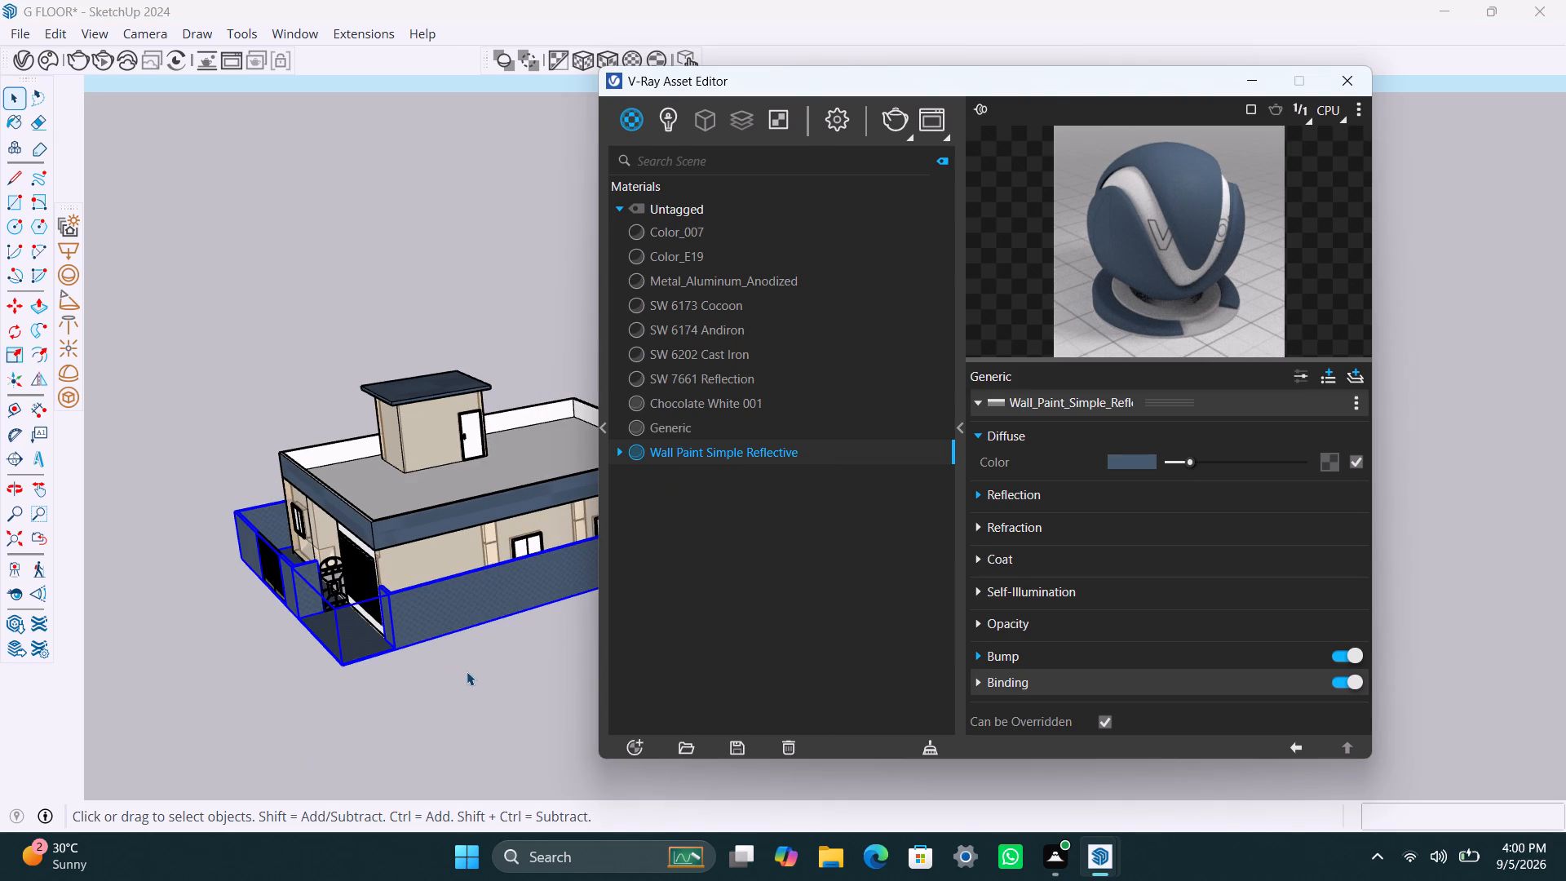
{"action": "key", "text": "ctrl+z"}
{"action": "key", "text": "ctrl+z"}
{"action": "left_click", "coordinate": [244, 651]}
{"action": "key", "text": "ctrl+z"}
Open the perimeter wall group and apply Wall Paint Simple Reflective to the long side wall's outer face with fitted cubic projection.
{"action": "left_click", "coordinate": [437, 607]}
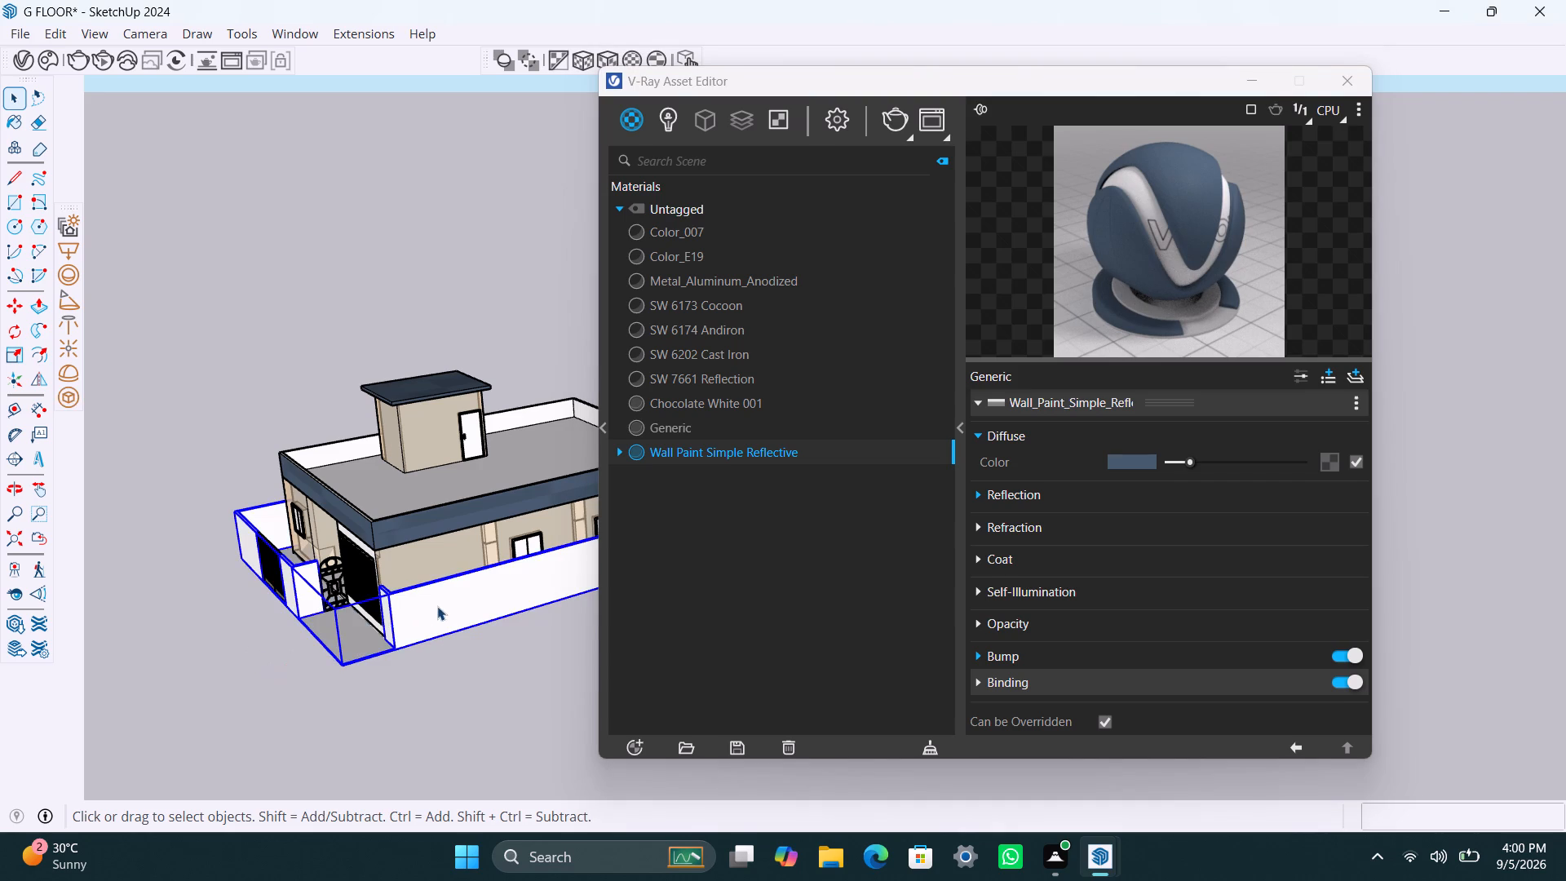
{"action": "double_click", "coordinate": [437, 606]}
{"action": "left_click", "coordinate": [438, 606]}
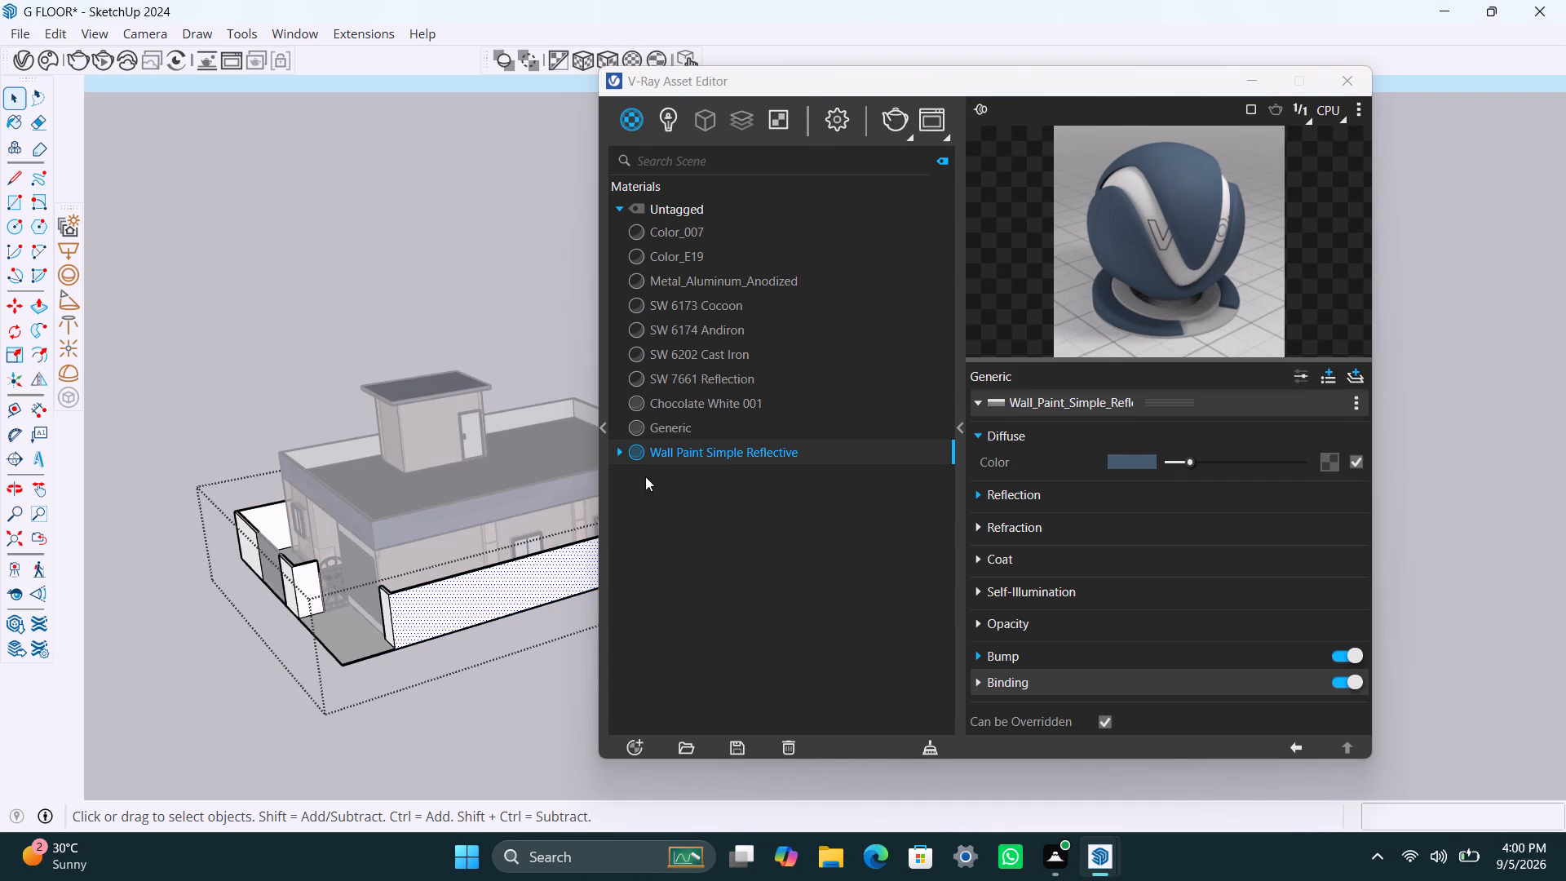
{"action": "right_click", "coordinate": [671, 458]}
{"action": "left_click", "coordinate": [737, 501]}
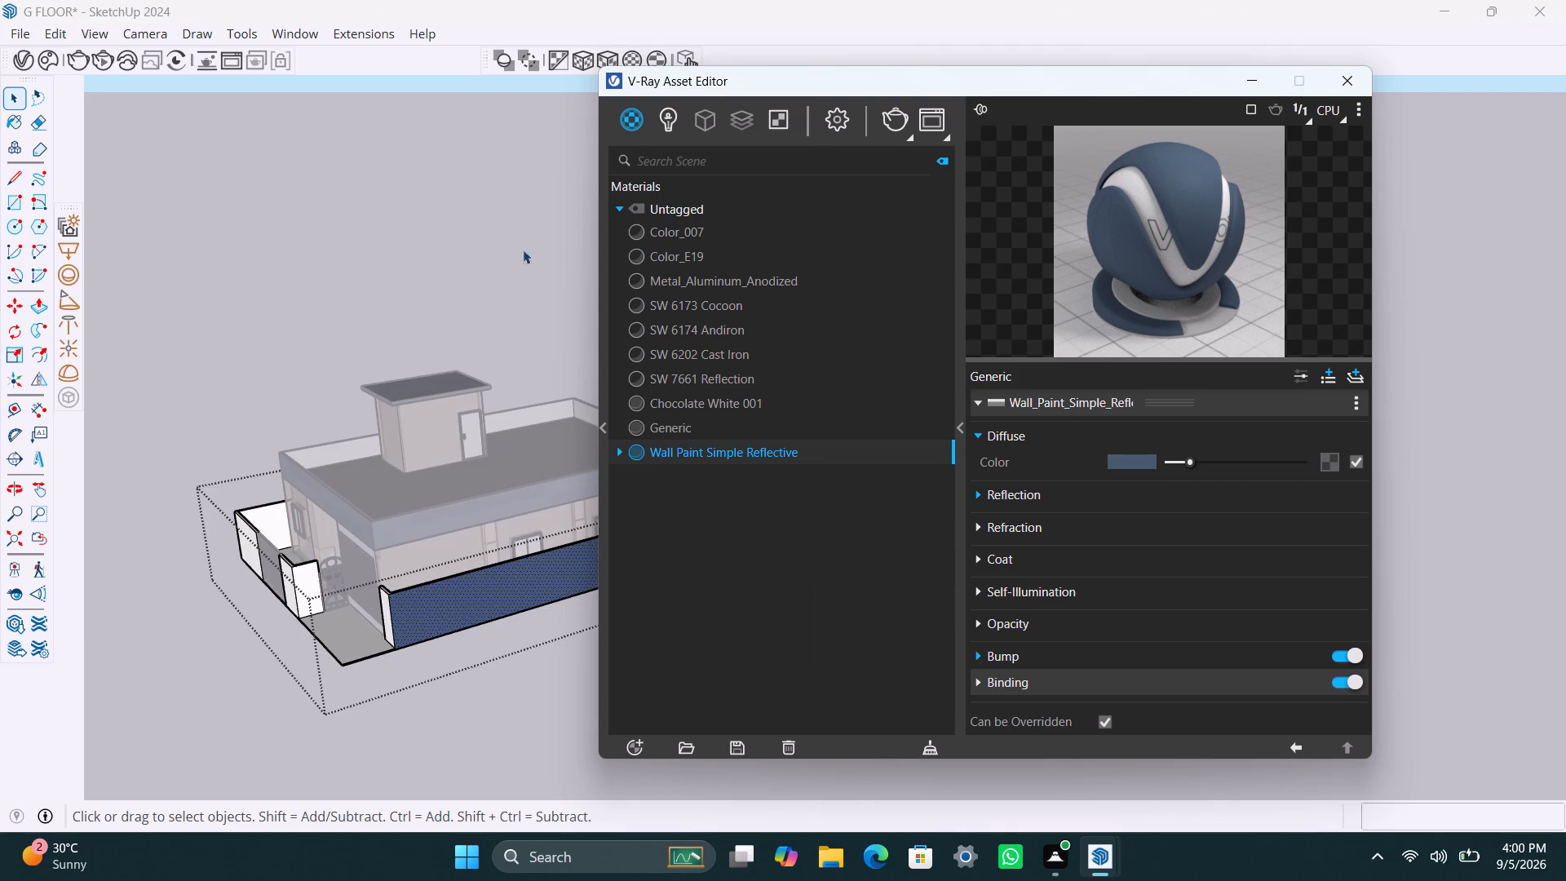
{"action": "left_click", "coordinate": [604, 56]}
Apply Wall Paint Simple Reflective to the long perimeter wall's narrow end face beside the entrance, with fitted cubic projection.
{"action": "scroll", "coordinate": [401, 589], "scroll_direction": "up", "scroll_amount": 6}
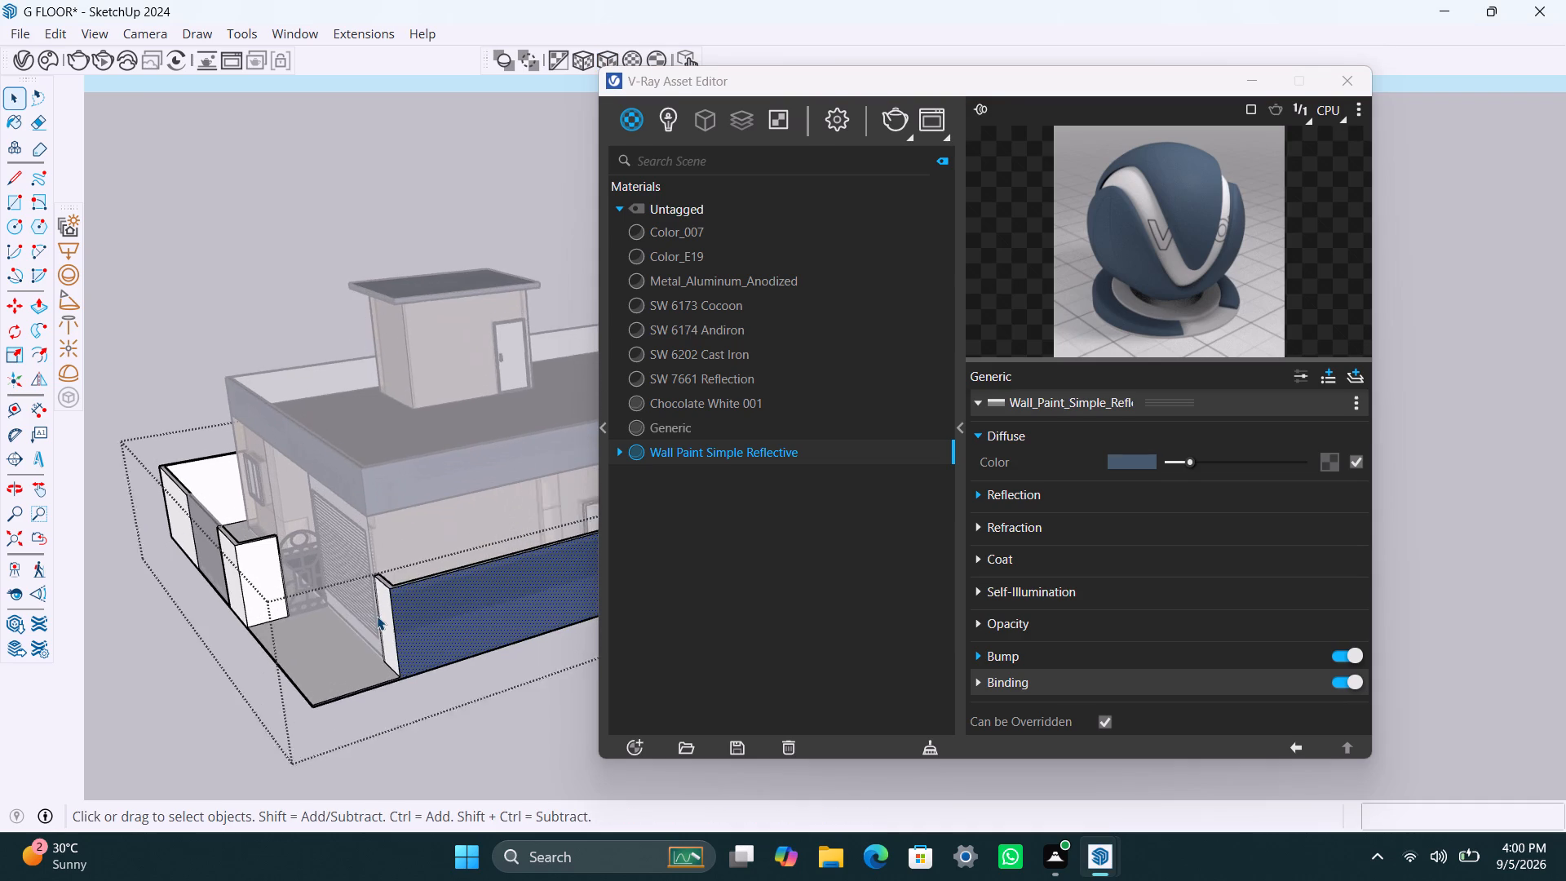
{"action": "left_click", "coordinate": [386, 602]}
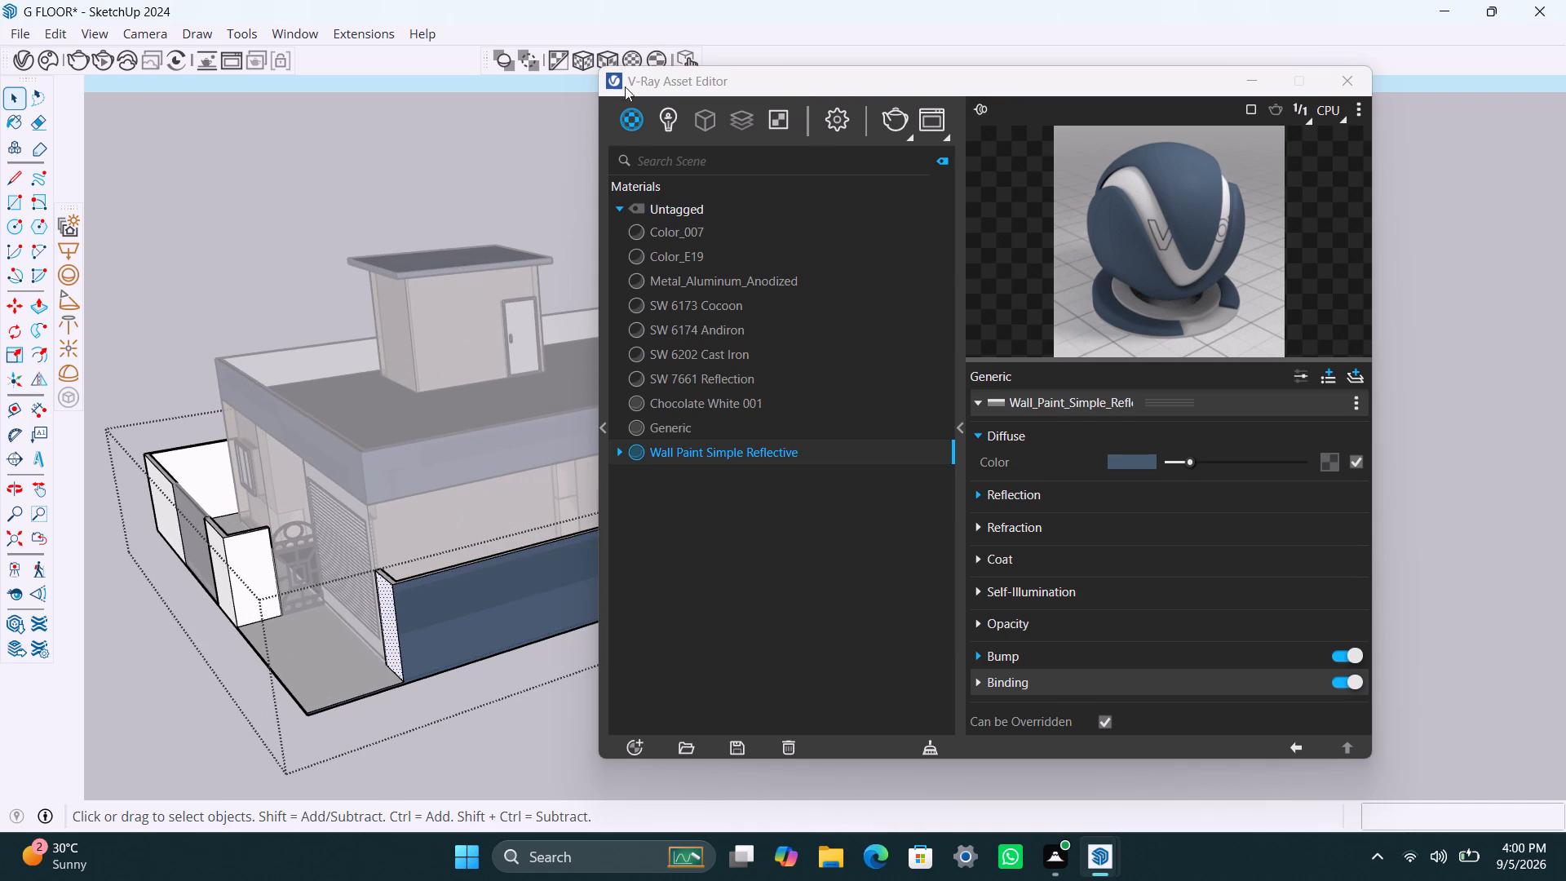
{"action": "right_click", "coordinate": [726, 454]}
{"action": "left_click", "coordinate": [772, 494]}
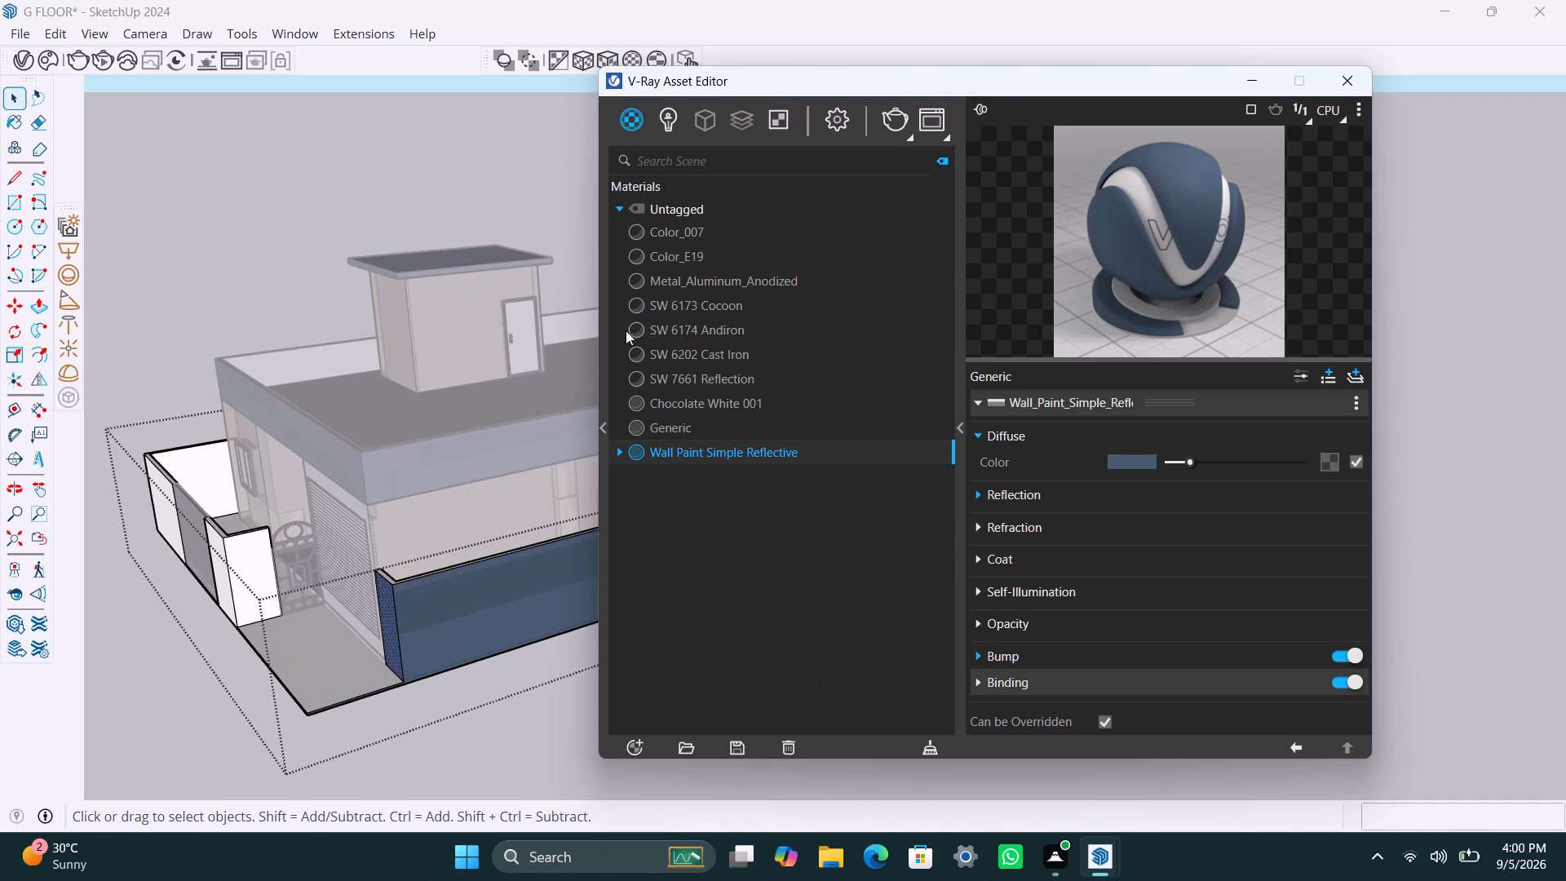
{"action": "left_click", "coordinate": [601, 59]}
Apply Wall Paint Simple Reflective to the rear perimeter wall's outer face, with fitted cubic texture projection.
{"action": "scroll", "coordinate": [481, 595], "scroll_direction": "down", "scroll_amount": 9}
{"action": "scroll", "coordinate": [436, 627], "scroll_direction": "up", "scroll_amount": 4}
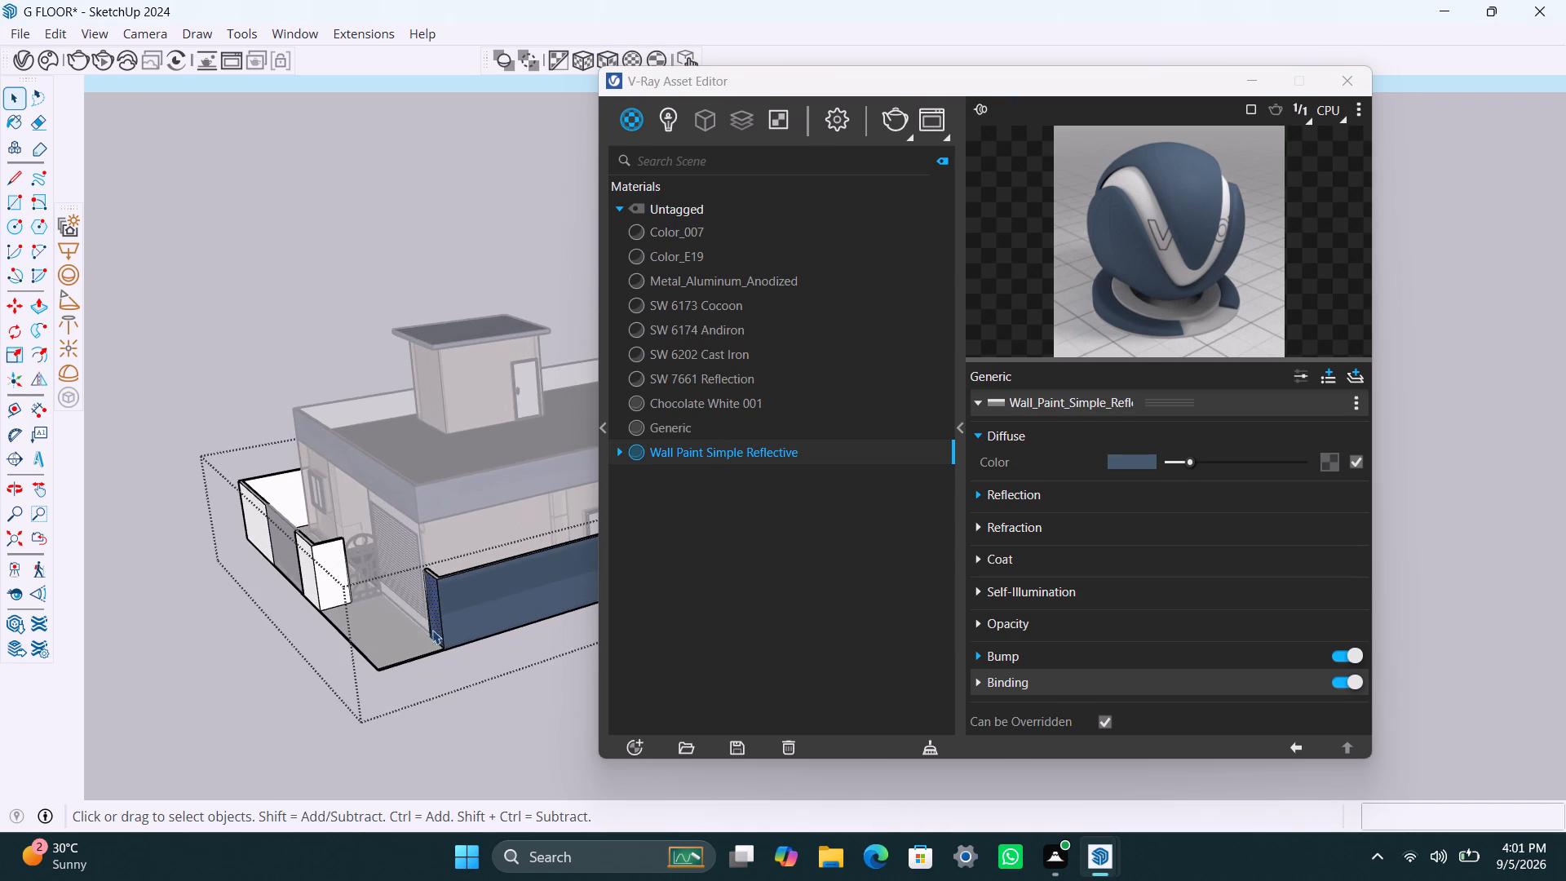
{"action": "scroll", "coordinate": [479, 666], "scroll_direction": "down", "scroll_amount": 5}
{"action": "middle_click_drag", "start_coordinate": [488, 688], "coordinate": [226, 720]}
{"action": "scroll", "coordinate": [396, 677], "scroll_direction": "up", "scroll_amount": 2}
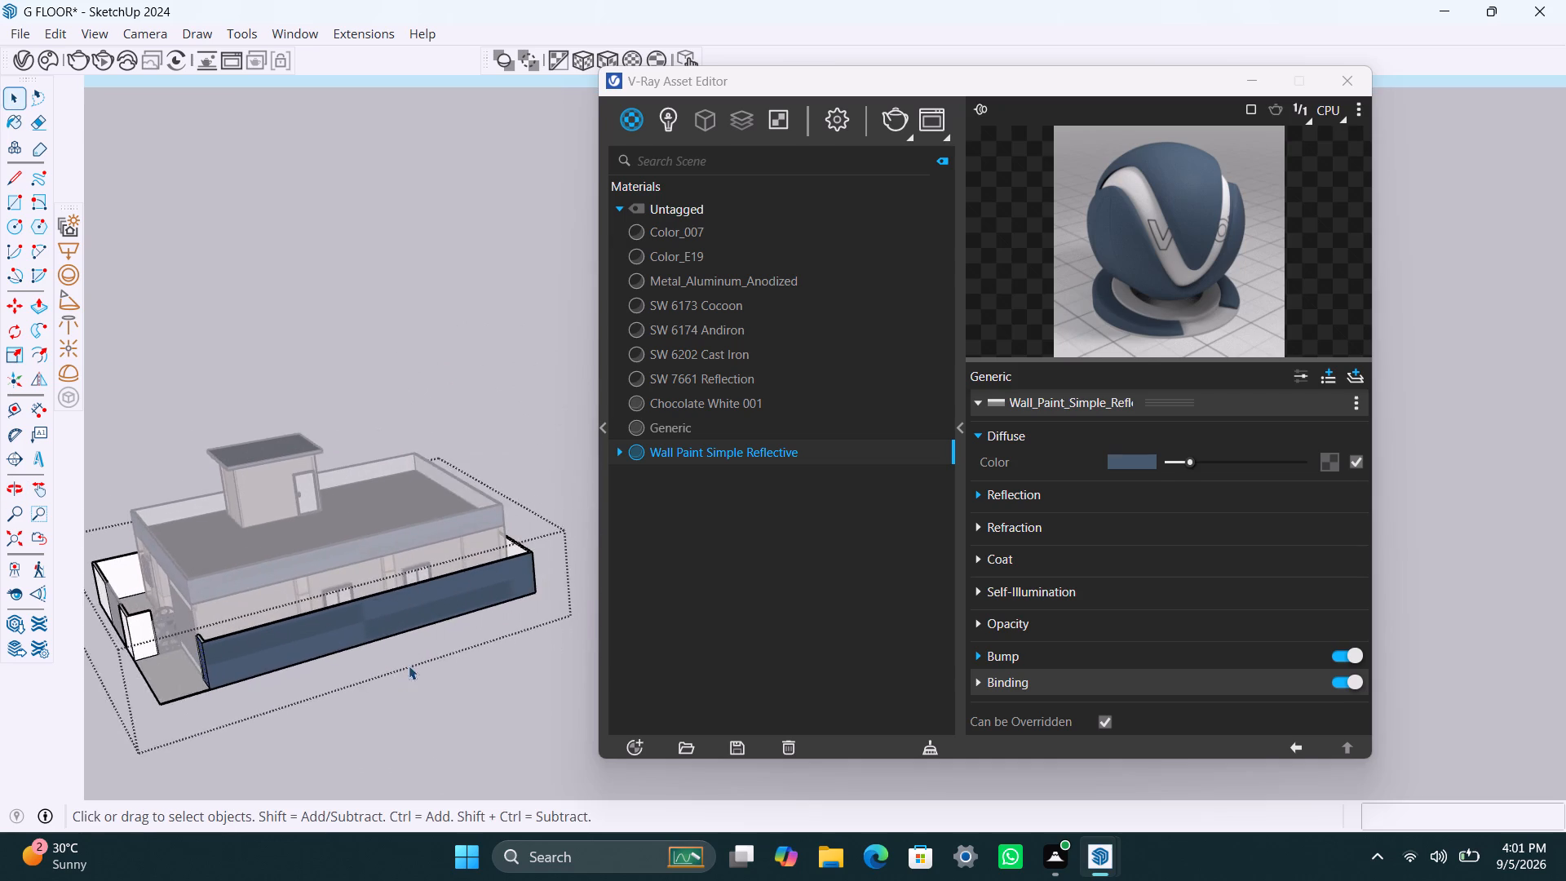
{"action": "scroll", "coordinate": [409, 666], "scroll_direction": "up", "scroll_amount": 1}
{"action": "middle_click_drag", "start_coordinate": [514, 656], "coordinate": [135, 692]}
{"action": "scroll", "coordinate": [441, 569], "scroll_direction": "down", "scroll_amount": 14}
{"action": "middle_click_drag", "start_coordinate": [513, 596], "coordinate": [288, 635]}
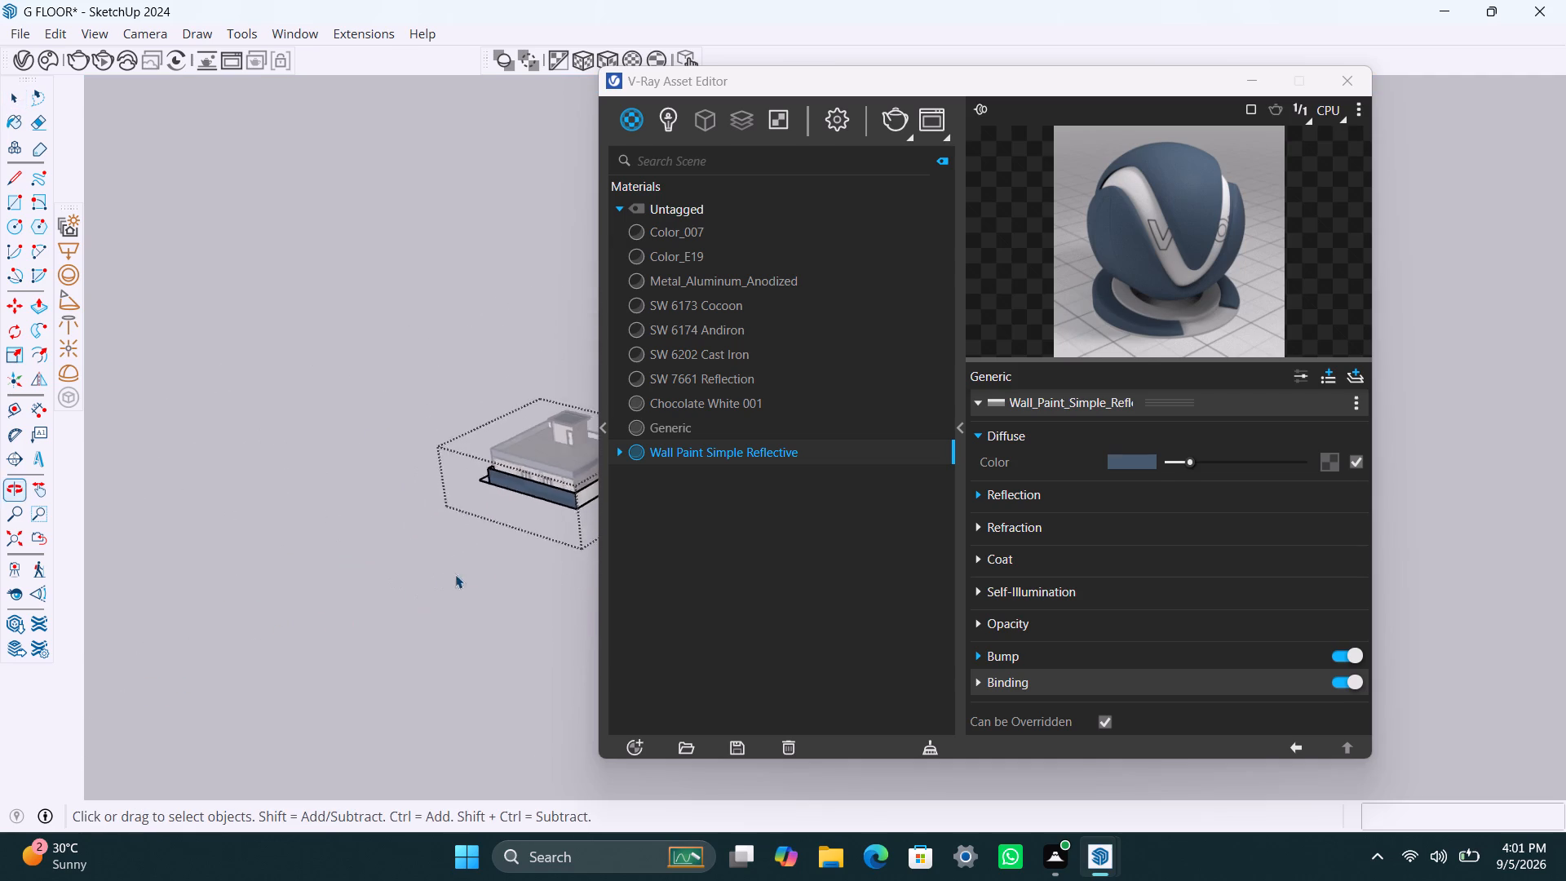
{"action": "scroll", "coordinate": [493, 563], "scroll_direction": "up", "scroll_amount": 1}
{"action": "middle_click_drag", "start_coordinate": [516, 579], "coordinate": [208, 650]}
{"action": "scroll", "coordinate": [405, 550], "scroll_direction": "up", "scroll_amount": 7}
{"action": "left_click", "coordinate": [329, 514]}
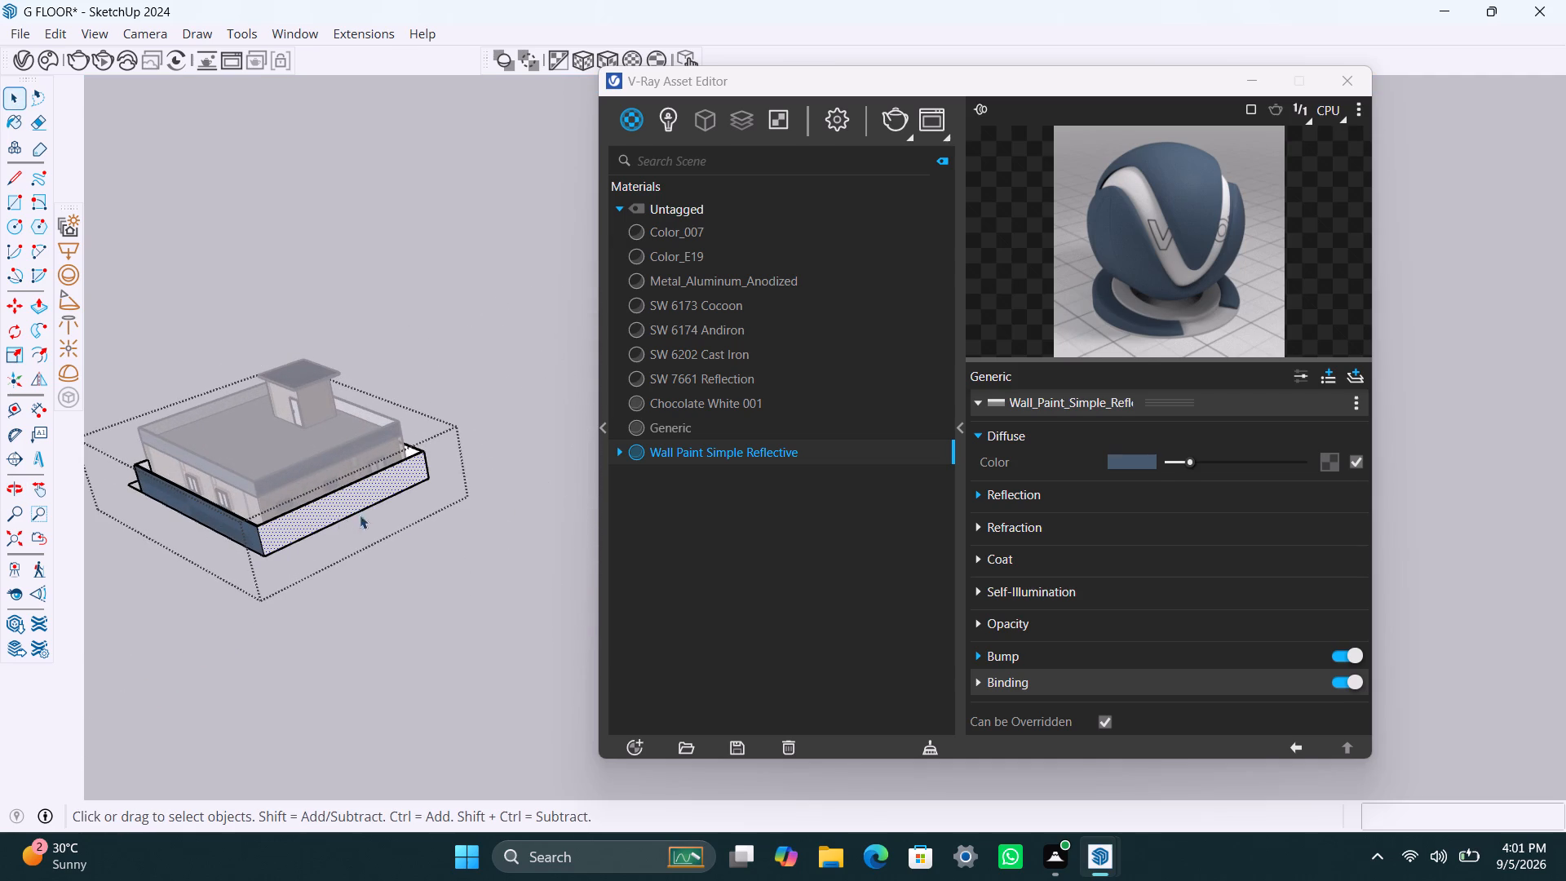
{"action": "right_click", "coordinate": [692, 448]}
{"action": "left_click", "coordinate": [728, 492]}
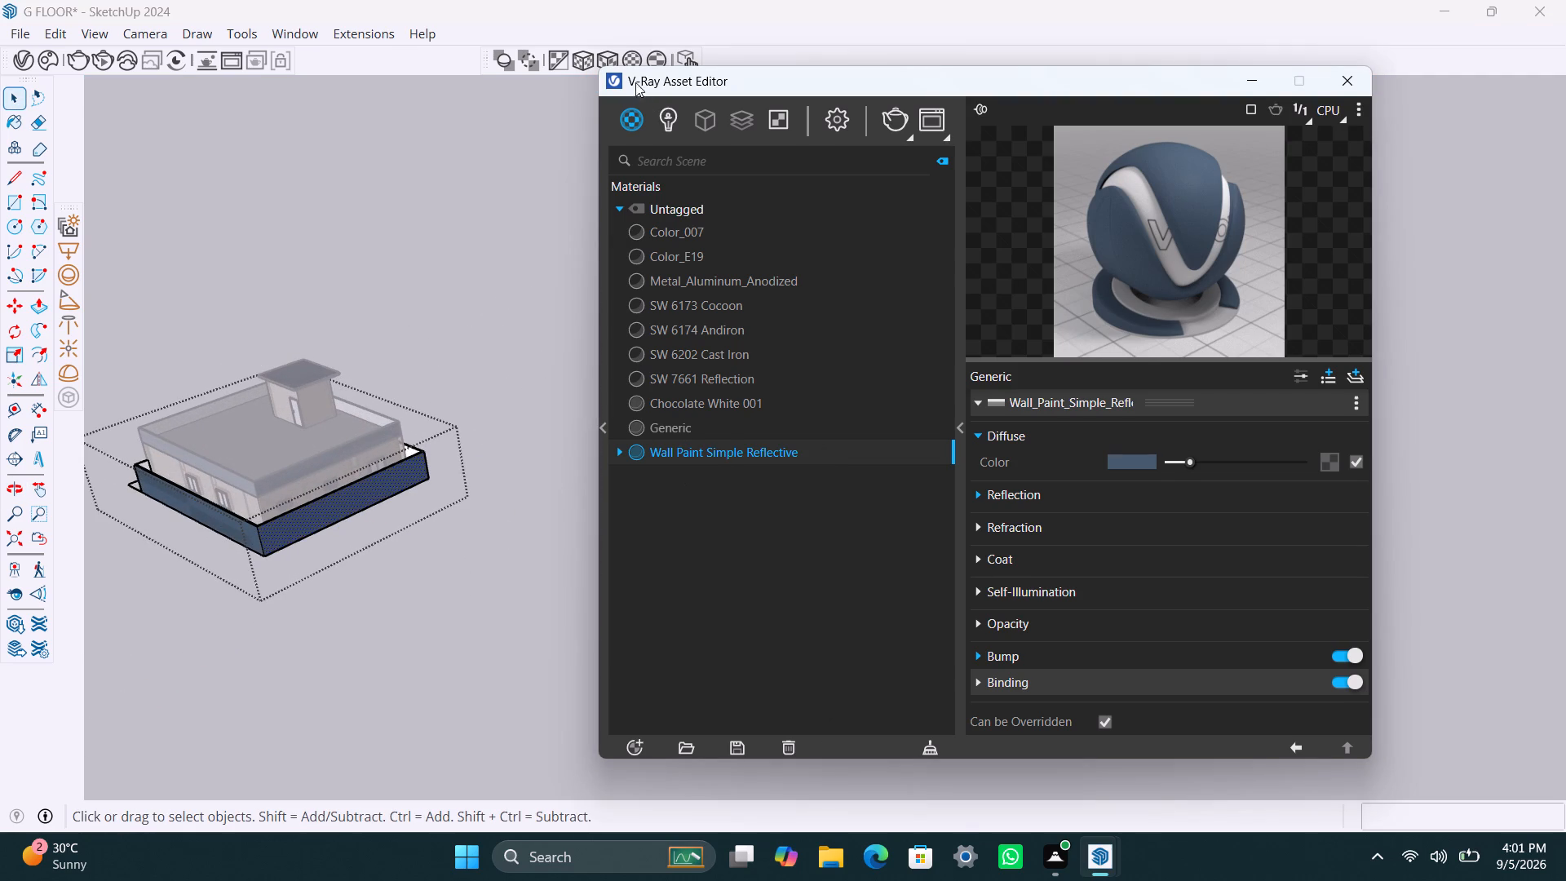
{"action": "left_click", "coordinate": [613, 65]}
{"action": "left_click", "coordinate": [605, 60]}
Apply Wall Paint Simple Reflective to the opposite long perimeter wall's outer face, with fitted cubic texture projection.
{"action": "scroll", "coordinate": [554, 507], "scroll_direction": "down", "scroll_amount": 5}
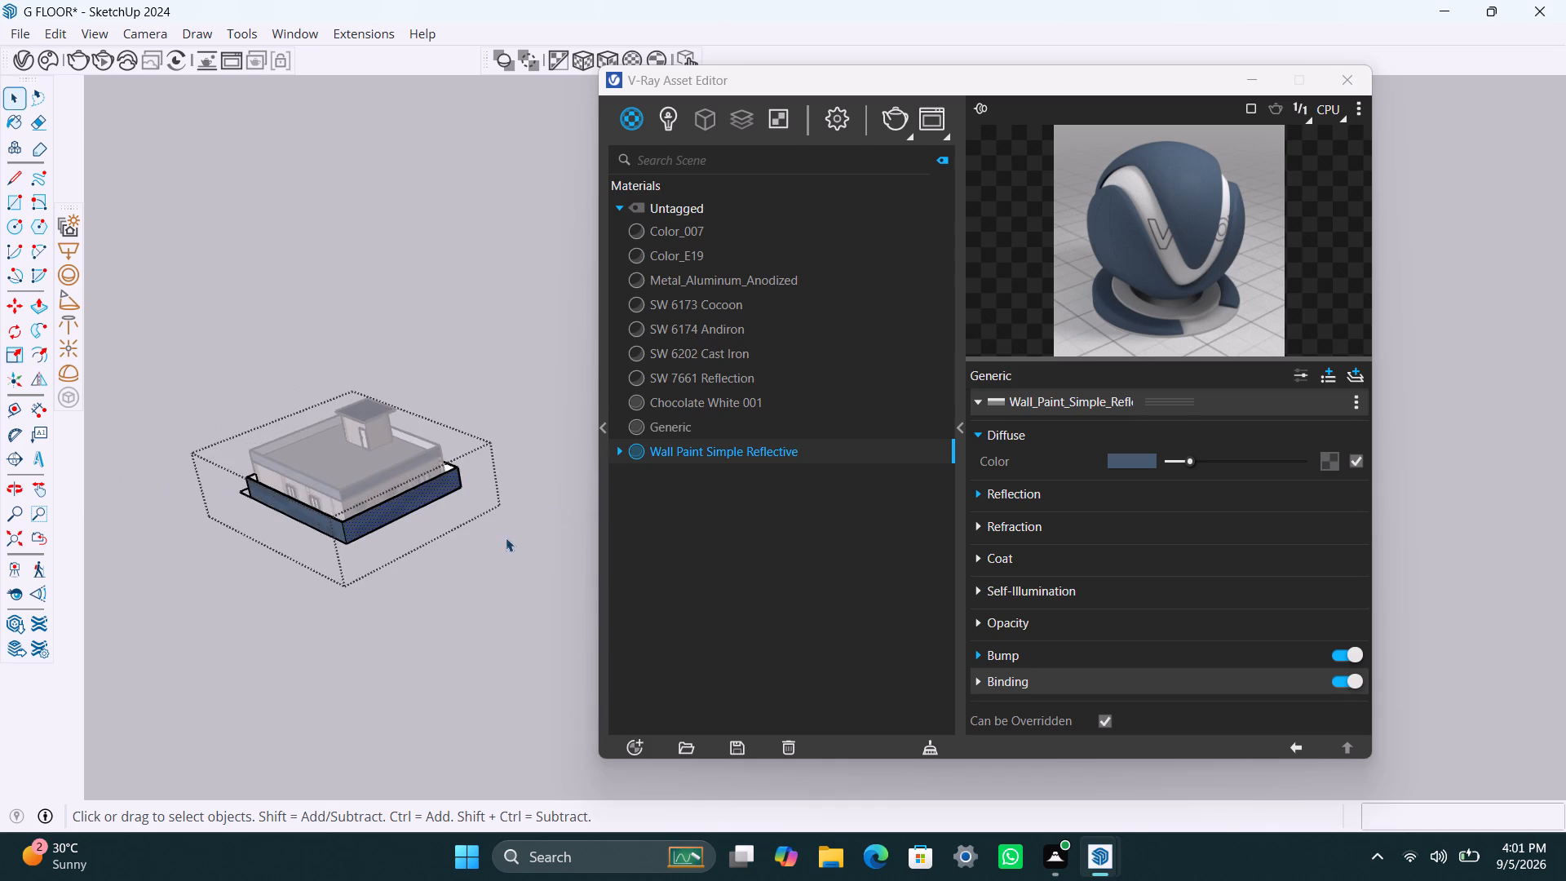
{"action": "middle_click_drag", "start_coordinate": [480, 552], "coordinate": [104, 615]}
{"action": "scroll", "coordinate": [345, 467], "scroll_direction": "down", "scroll_amount": 11}
{"action": "middle_click_drag", "start_coordinate": [481, 437], "coordinate": [343, 494]}
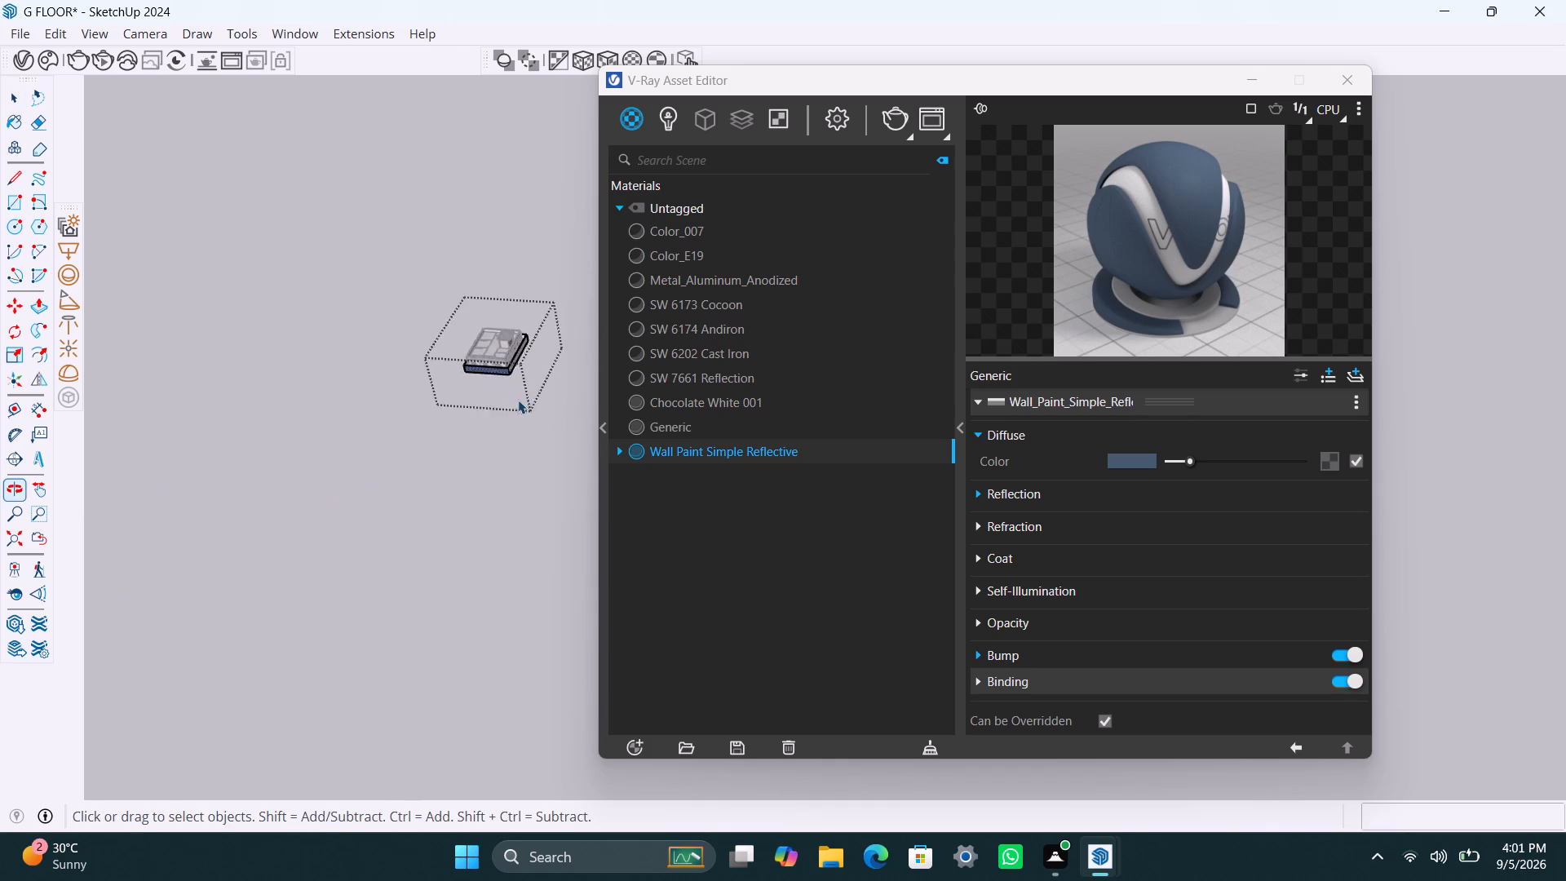
{"action": "scroll", "coordinate": [580, 346], "scroll_direction": "up", "scroll_amount": 20}
{"action": "scroll", "coordinate": [580, 346], "scroll_direction": "up", "scroll_amount": 5}
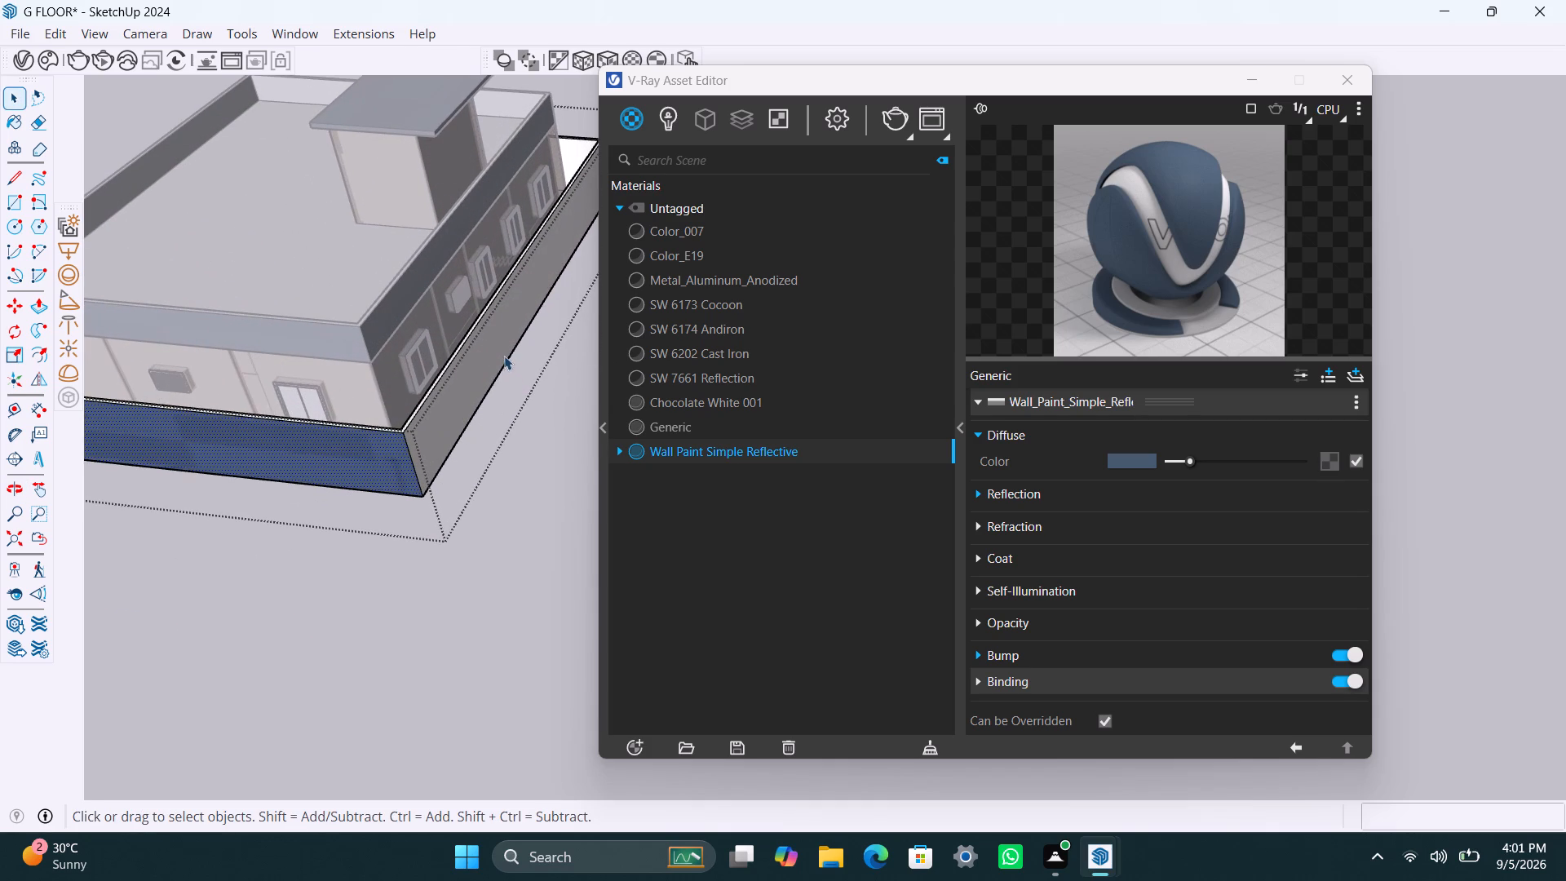
{"action": "left_click", "coordinate": [504, 356]}
{"action": "right_click", "coordinate": [724, 458]}
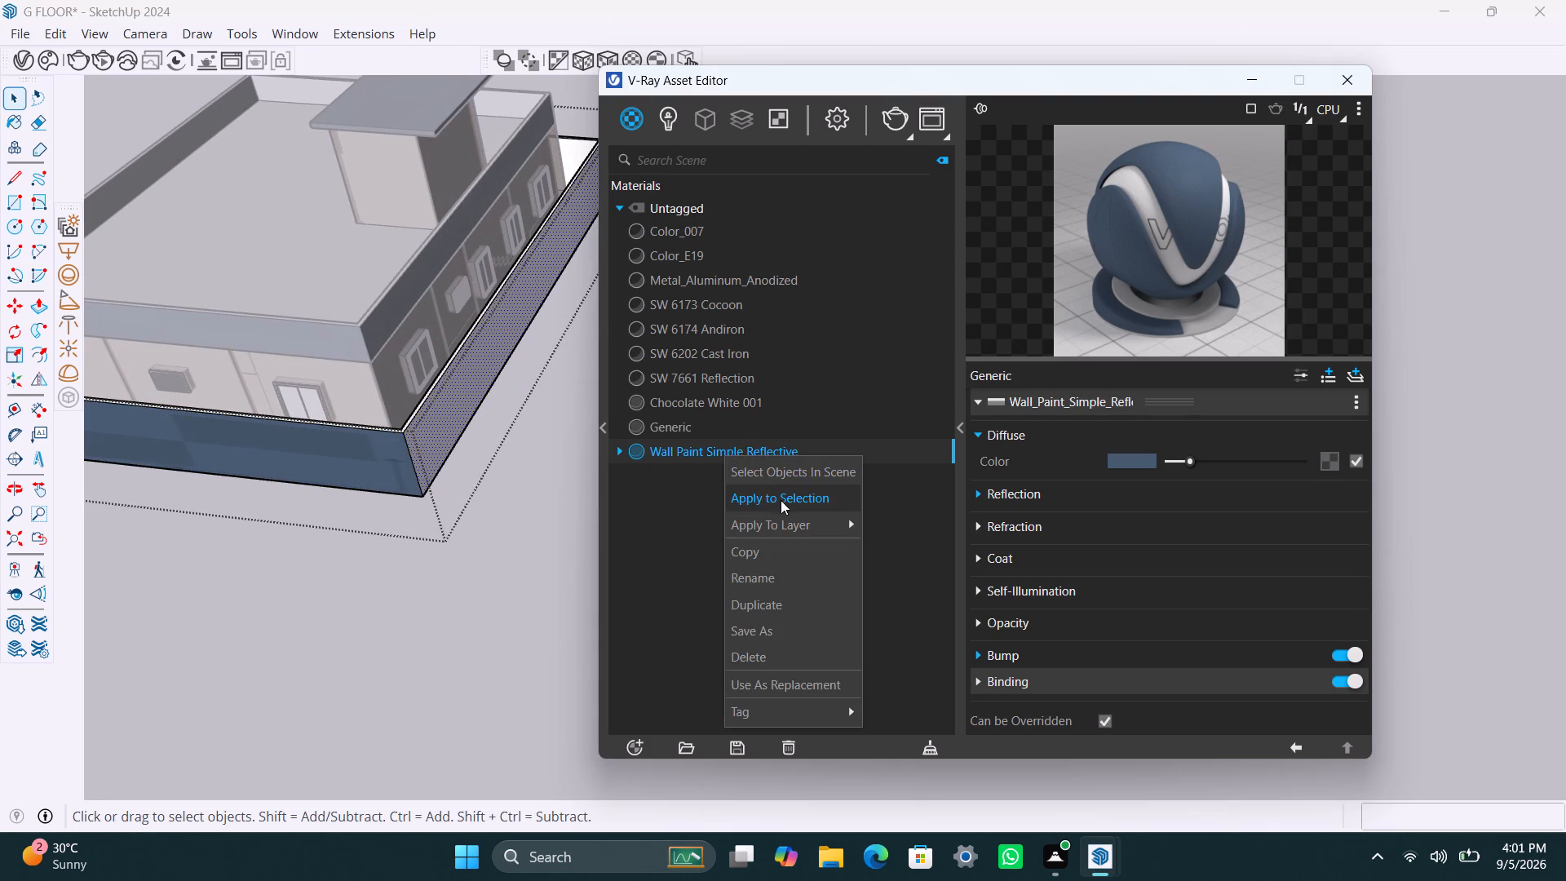
{"action": "left_click", "coordinate": [781, 500]}
{"action": "left_click", "coordinate": [610, 60]}
Apply Wall Paint Simple Reflective to the front perimeter wall's outer faces on both sides of the gate, with fitted cubic projection.
{"action": "scroll", "coordinate": [494, 476], "scroll_direction": "down", "scroll_amount": 13}
{"action": "middle_click_drag", "start_coordinate": [476, 494], "coordinate": [179, 545]}
{"action": "left_click_drag", "start_coordinate": [226, 531], "coordinate": [189, 561]}
{"action": "scroll", "coordinate": [359, 484], "scroll_direction": "down", "scroll_amount": 14}
{"action": "middle_click_drag", "start_coordinate": [445, 427], "coordinate": [446, 425]}
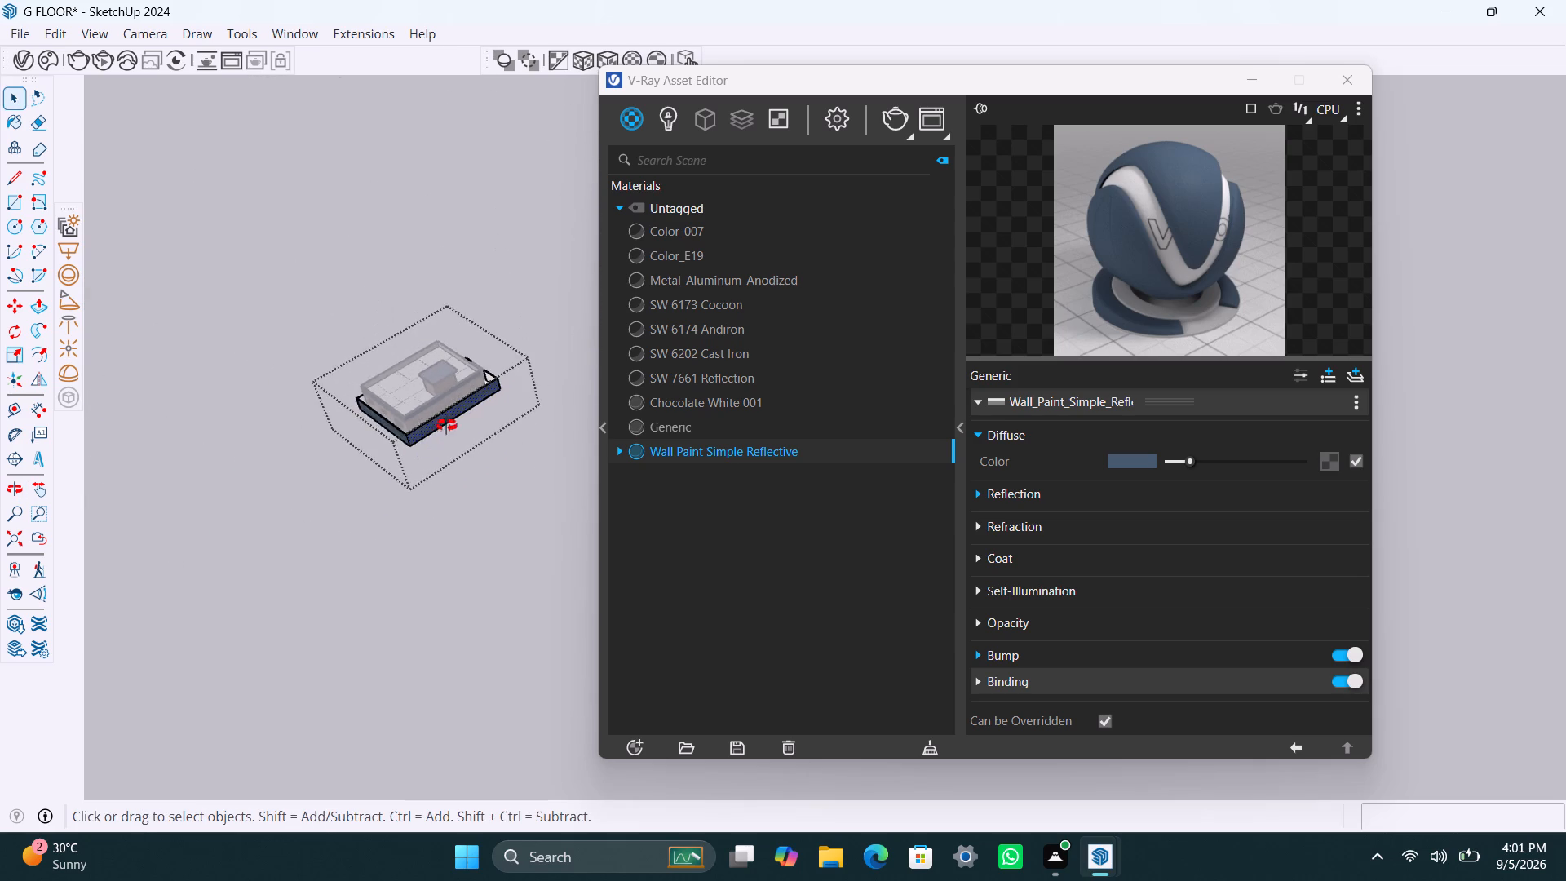
{"action": "middle_click_drag", "start_coordinate": [446, 425], "coordinate": [295, 462]}
{"action": "left_click", "coordinate": [295, 462]}
{"action": "scroll", "coordinate": [475, 421], "scroll_direction": "up", "scroll_amount": 4}
{"action": "middle_click_drag", "start_coordinate": [520, 276], "coordinate": [351, 398]}
{"action": "left_click_drag", "start_coordinate": [377, 380], "coordinate": [327, 446]}
{"action": "scroll", "coordinate": [467, 508], "scroll_direction": "down", "scroll_amount": 4}
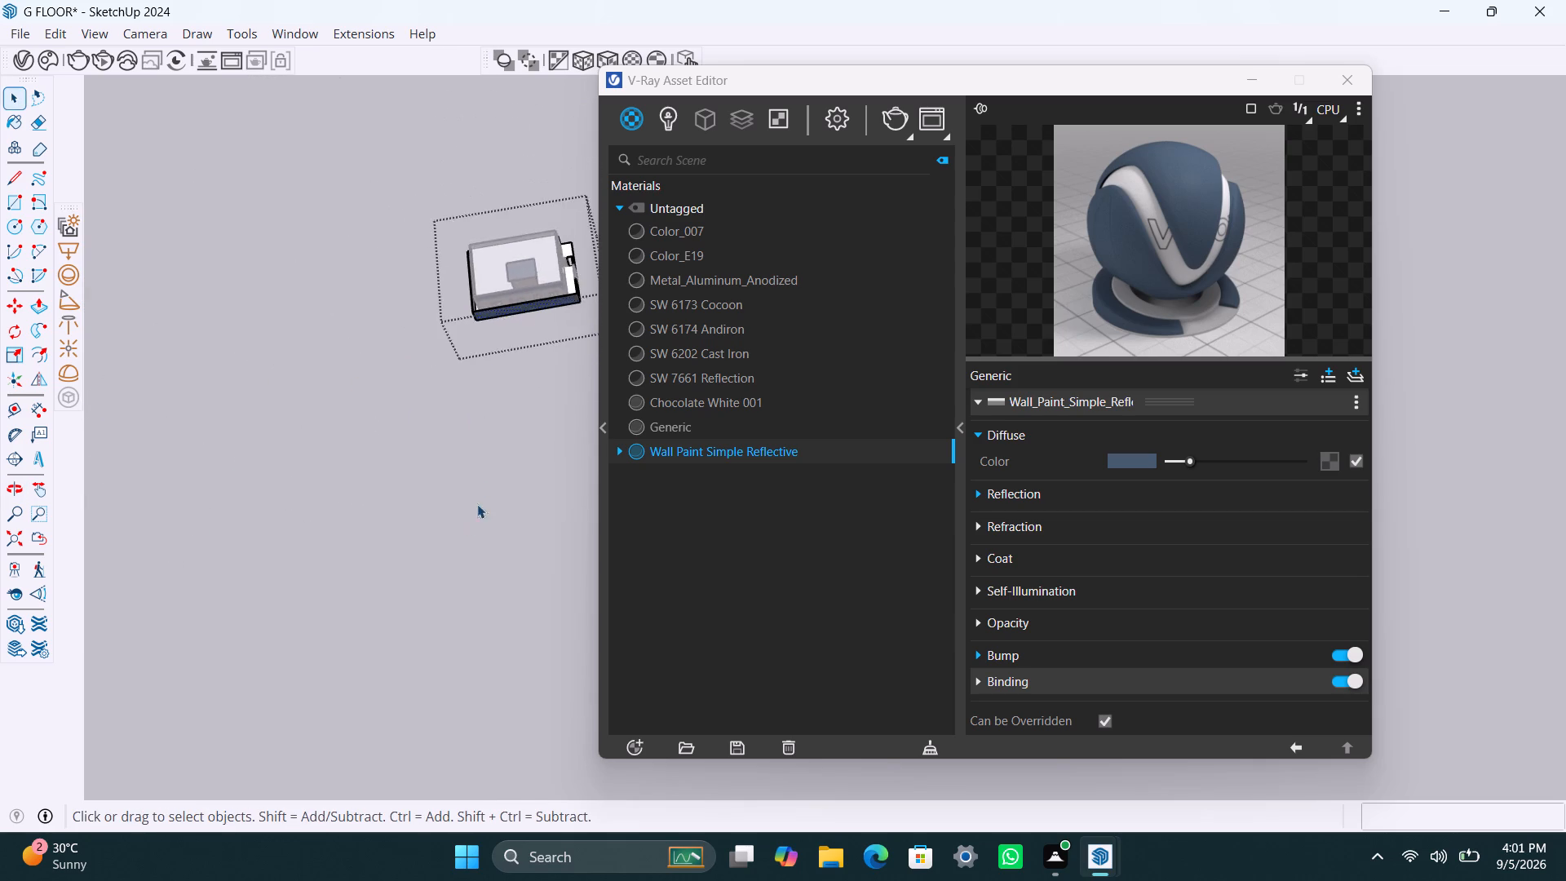
{"action": "middle_click_drag", "start_coordinate": [478, 502], "coordinate": [232, 619], "text": "shift"}
{"action": "scroll", "coordinate": [431, 457], "scroll_direction": "up", "scroll_amount": 17}
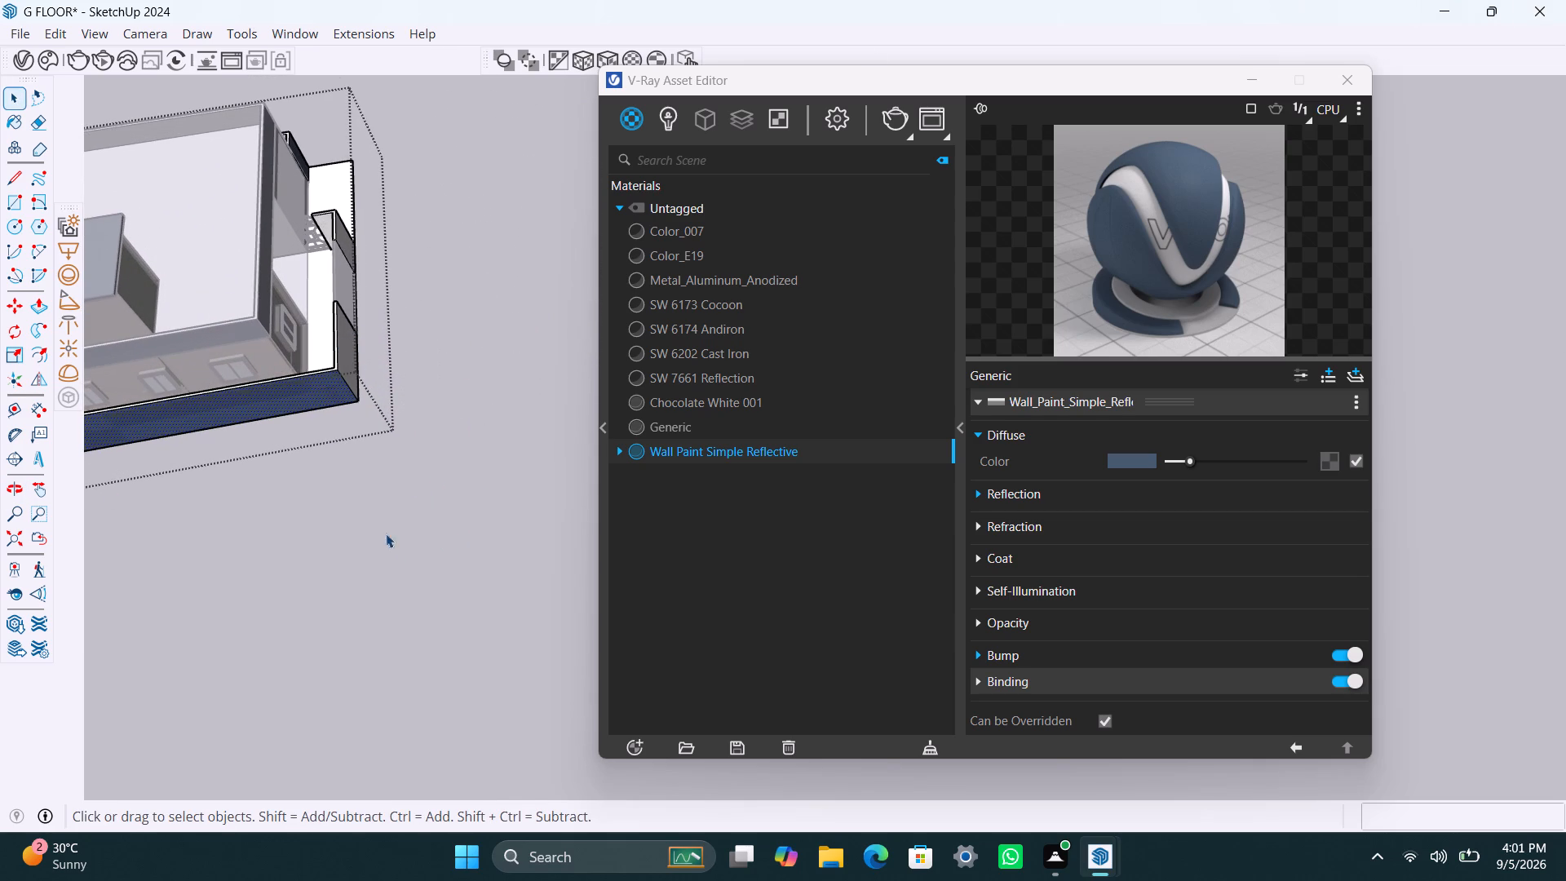
{"action": "left_click", "coordinate": [345, 355]}
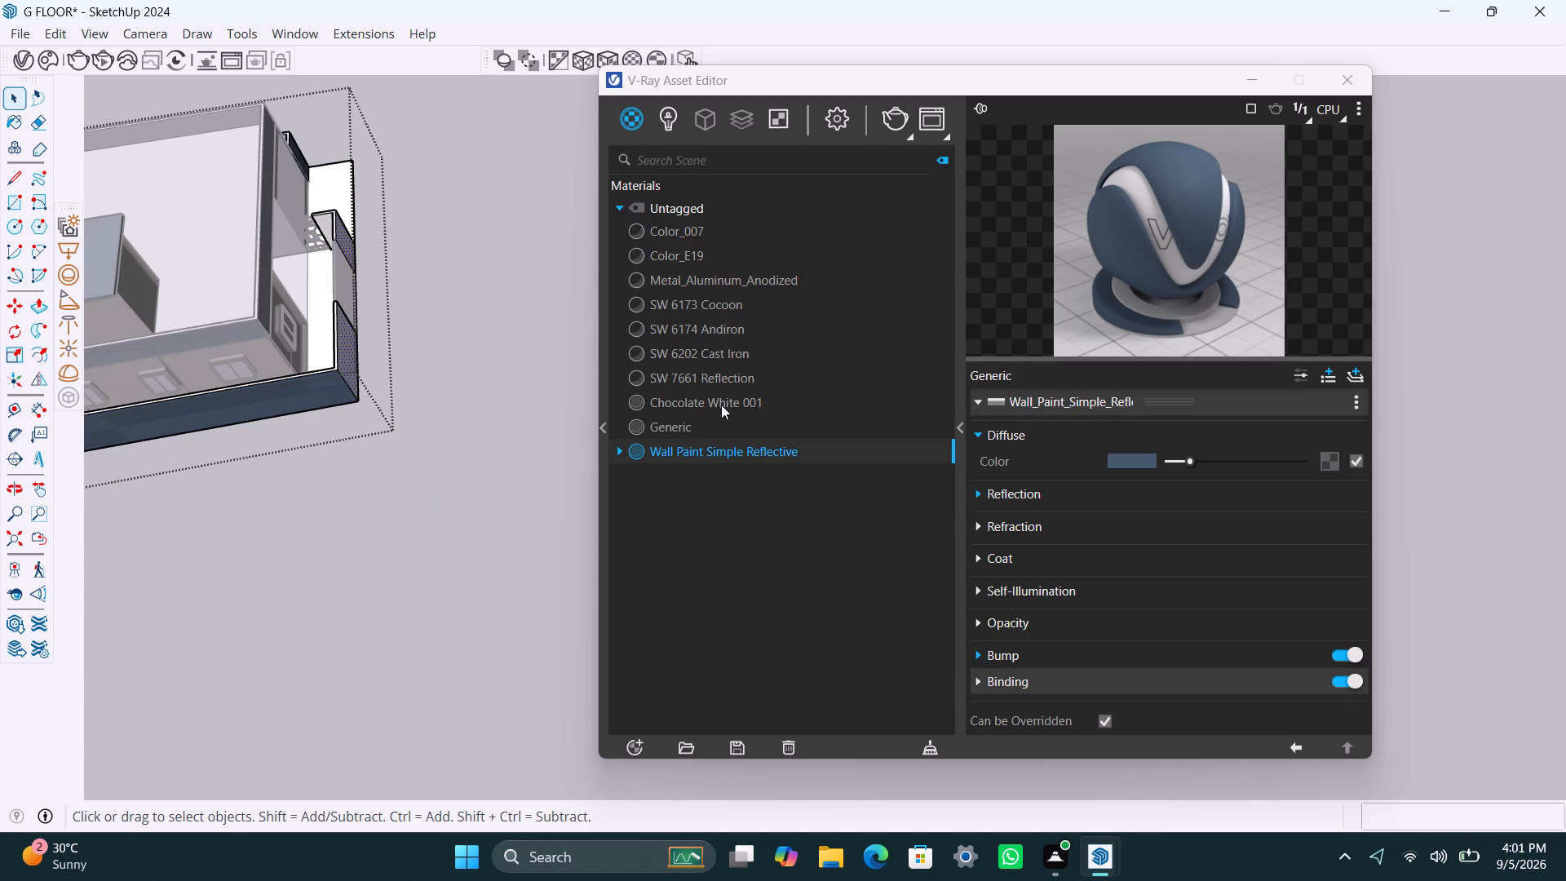
{"action": "right_click", "coordinate": [712, 451]}
{"action": "left_click", "coordinate": [785, 492]}
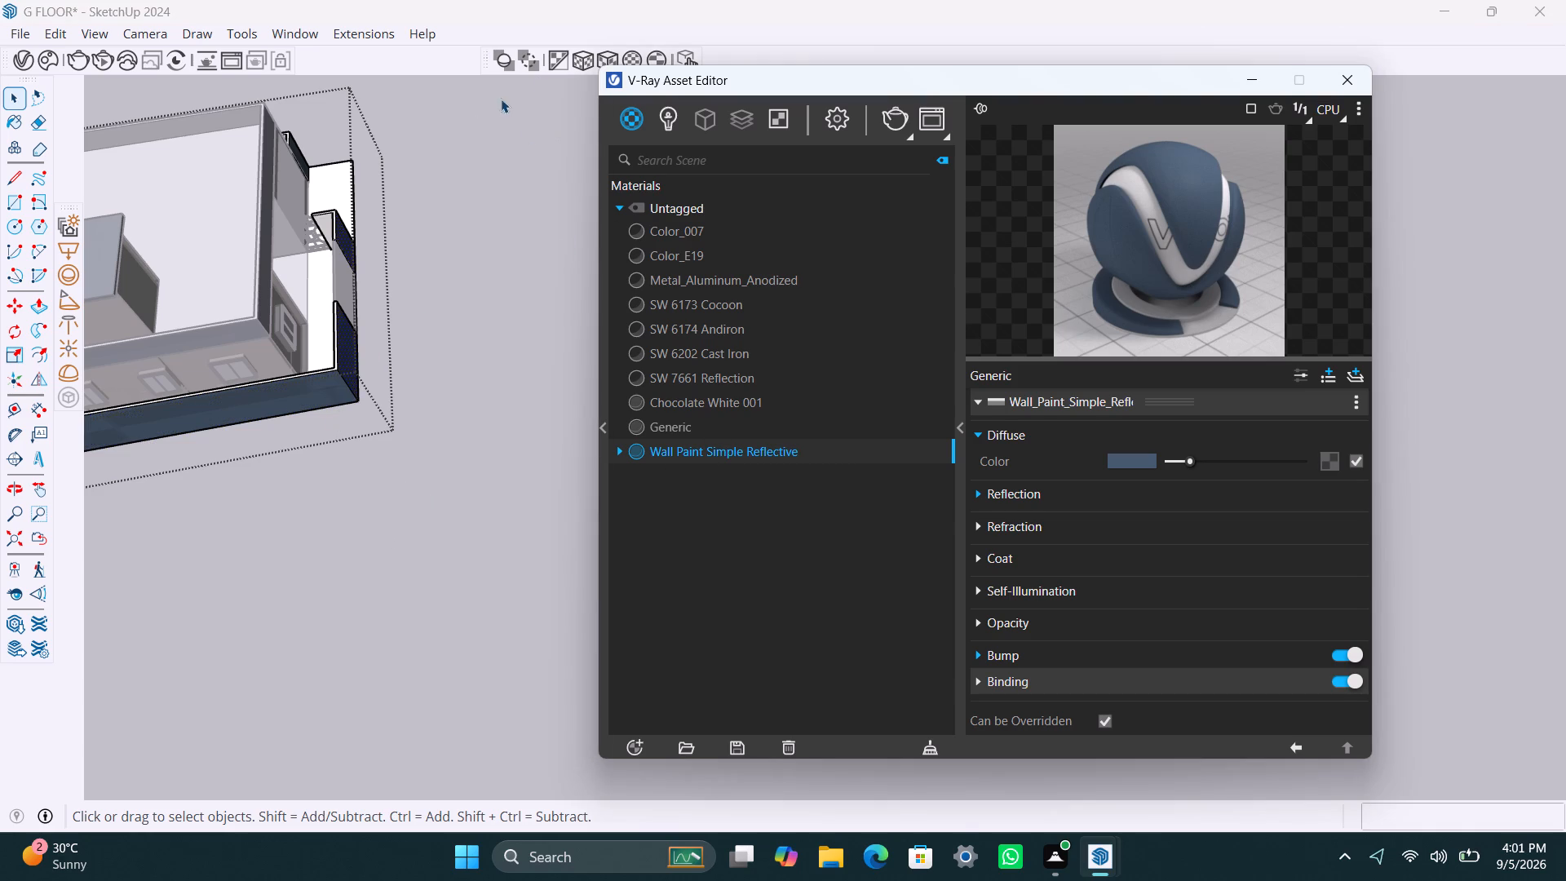
{"action": "left_click", "coordinate": [602, 53]}
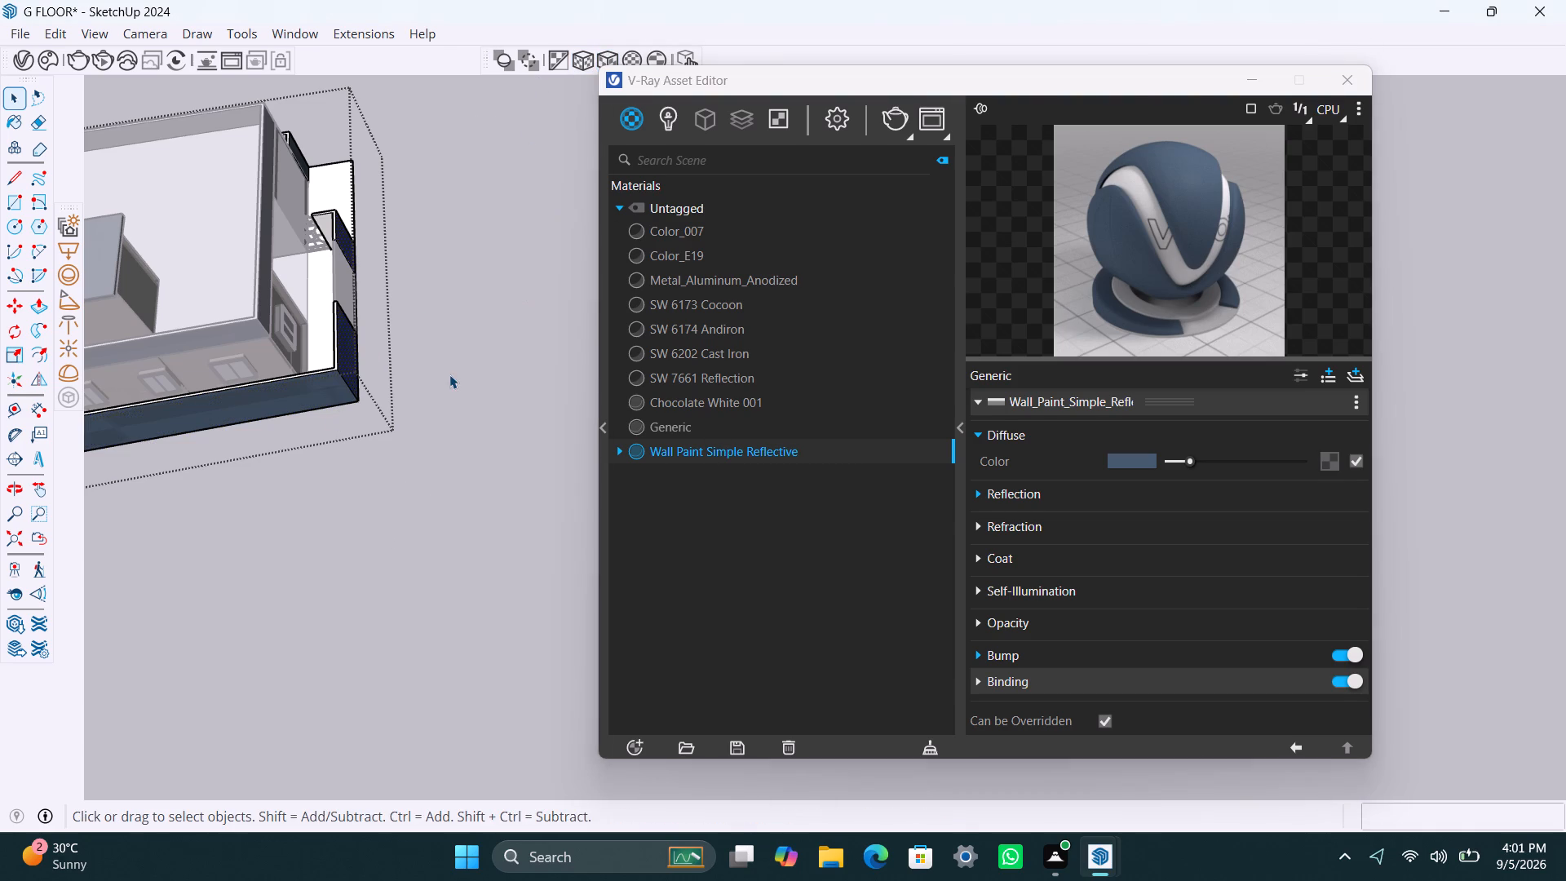
Close the perimeter wall group and examine the painted boundary walls and front facade from several angles.
{"action": "left_click", "coordinate": [467, 346]}
{"action": "scroll", "coordinate": [390, 281], "scroll_direction": "up", "scroll_amount": 3}
{"action": "scroll", "coordinate": [427, 464], "scroll_direction": "down", "scroll_amount": 8}
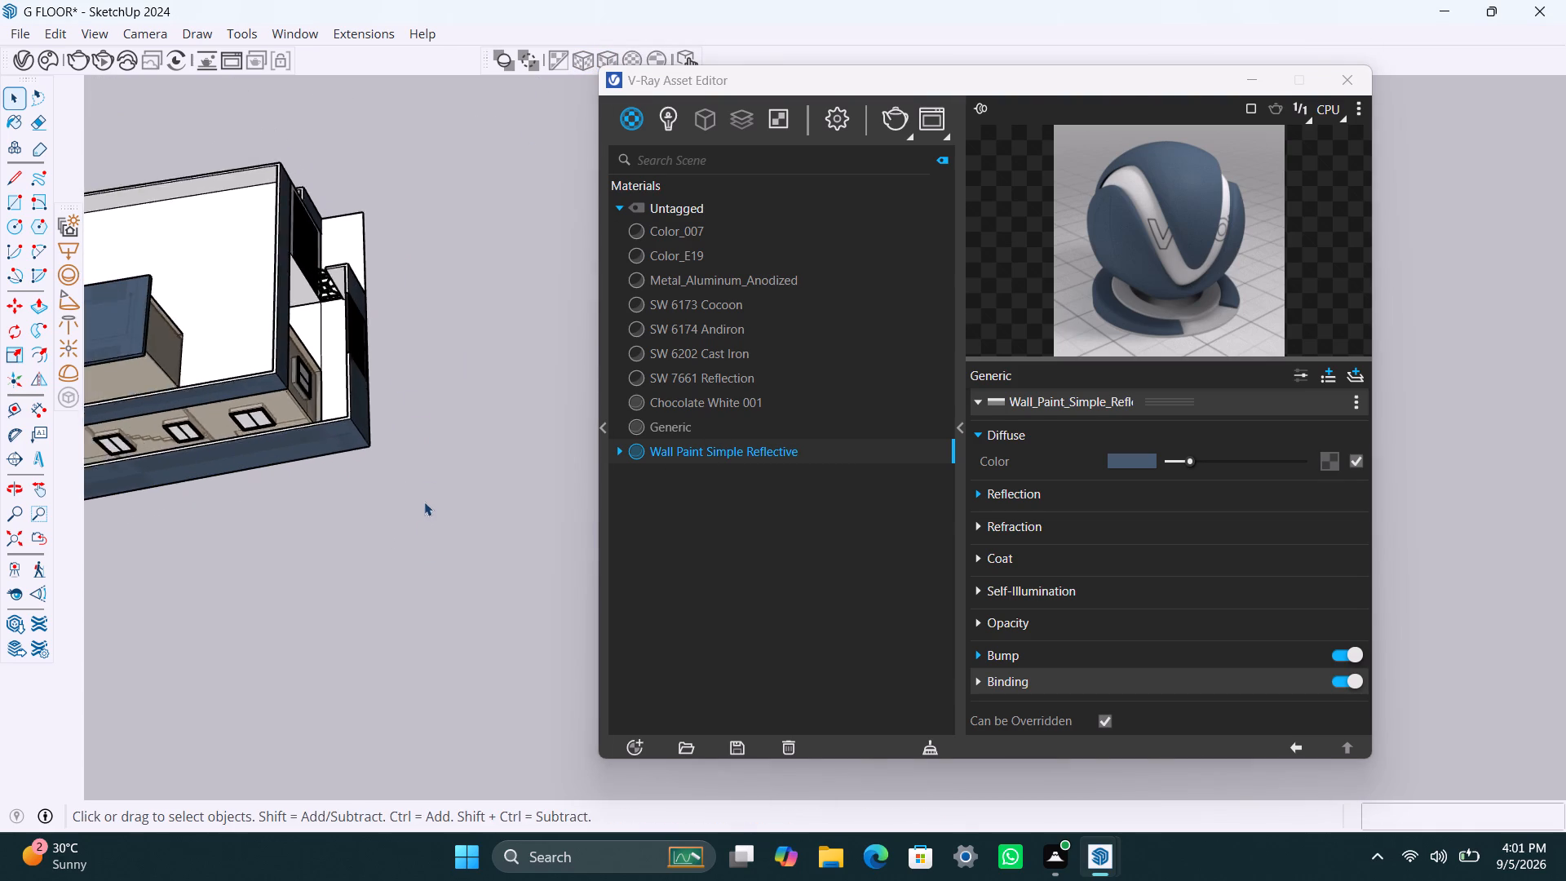
{"action": "scroll", "coordinate": [424, 502], "scroll_direction": "down", "scroll_amount": 4}
{"action": "middle_click_drag", "start_coordinate": [434, 503], "coordinate": [0, 547]}
{"action": "scroll", "coordinate": [262, 415], "scroll_direction": "down", "scroll_amount": 12}
{"action": "middle_click_drag", "start_coordinate": [396, 357], "coordinate": [266, 300]}
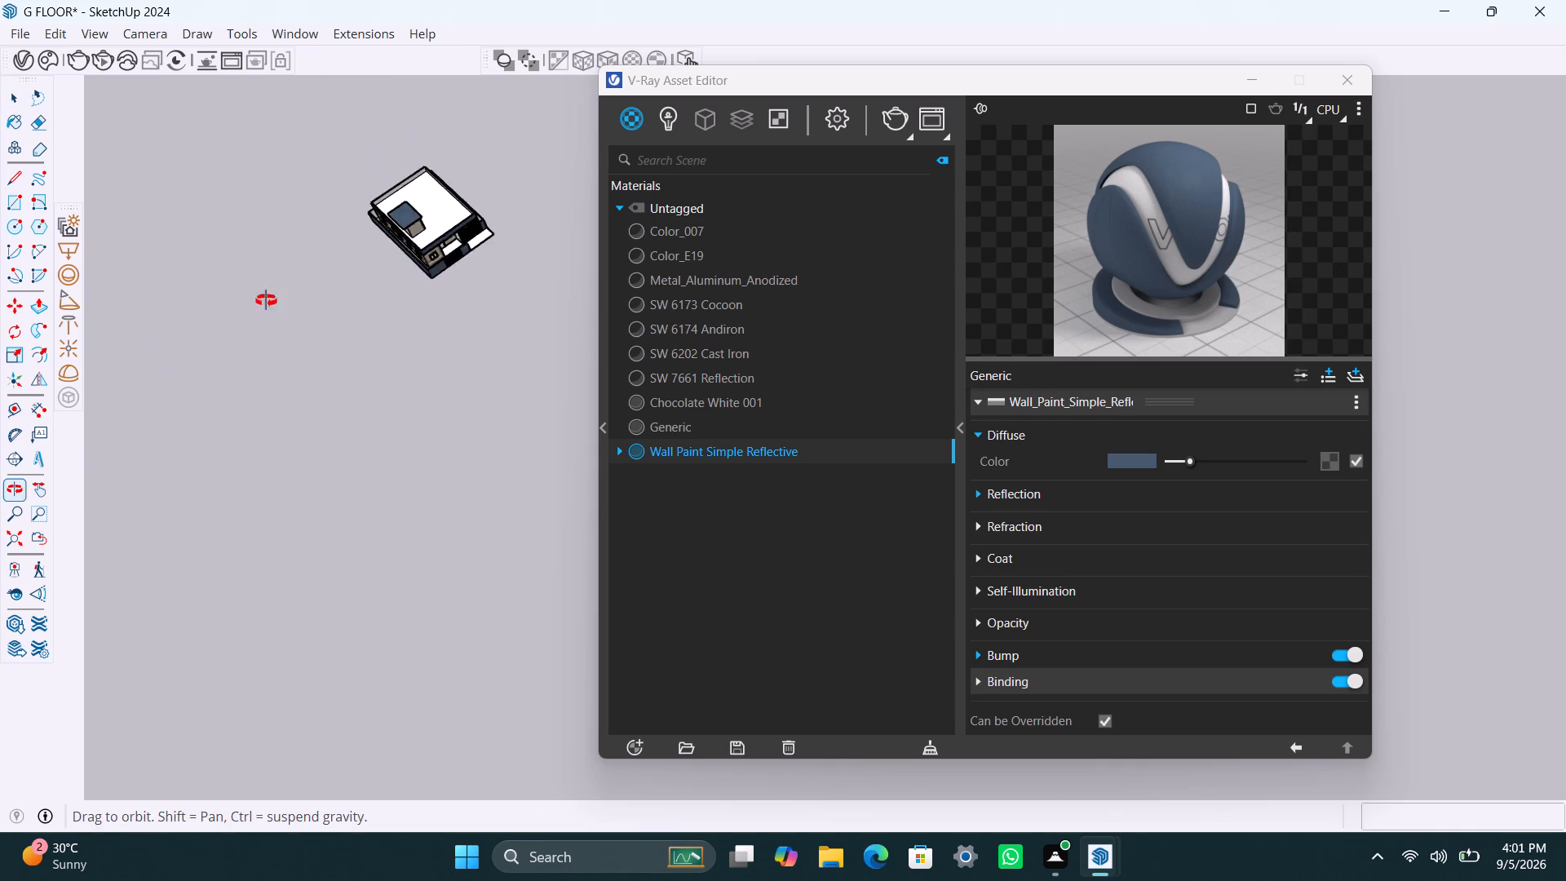
{"action": "middle_click_drag", "start_coordinate": [266, 300], "coordinate": [237, 292]}
{"action": "scroll", "coordinate": [388, 297], "scroll_direction": "down", "scroll_amount": 6}
{"action": "middle_click_drag", "start_coordinate": [481, 388], "coordinate": [307, 509], "text": "shift"}
{"action": "scroll", "coordinate": [307, 394], "scroll_direction": "up", "scroll_amount": 5}
{"action": "middle_click_drag", "start_coordinate": [337, 420], "coordinate": [246, 268]}
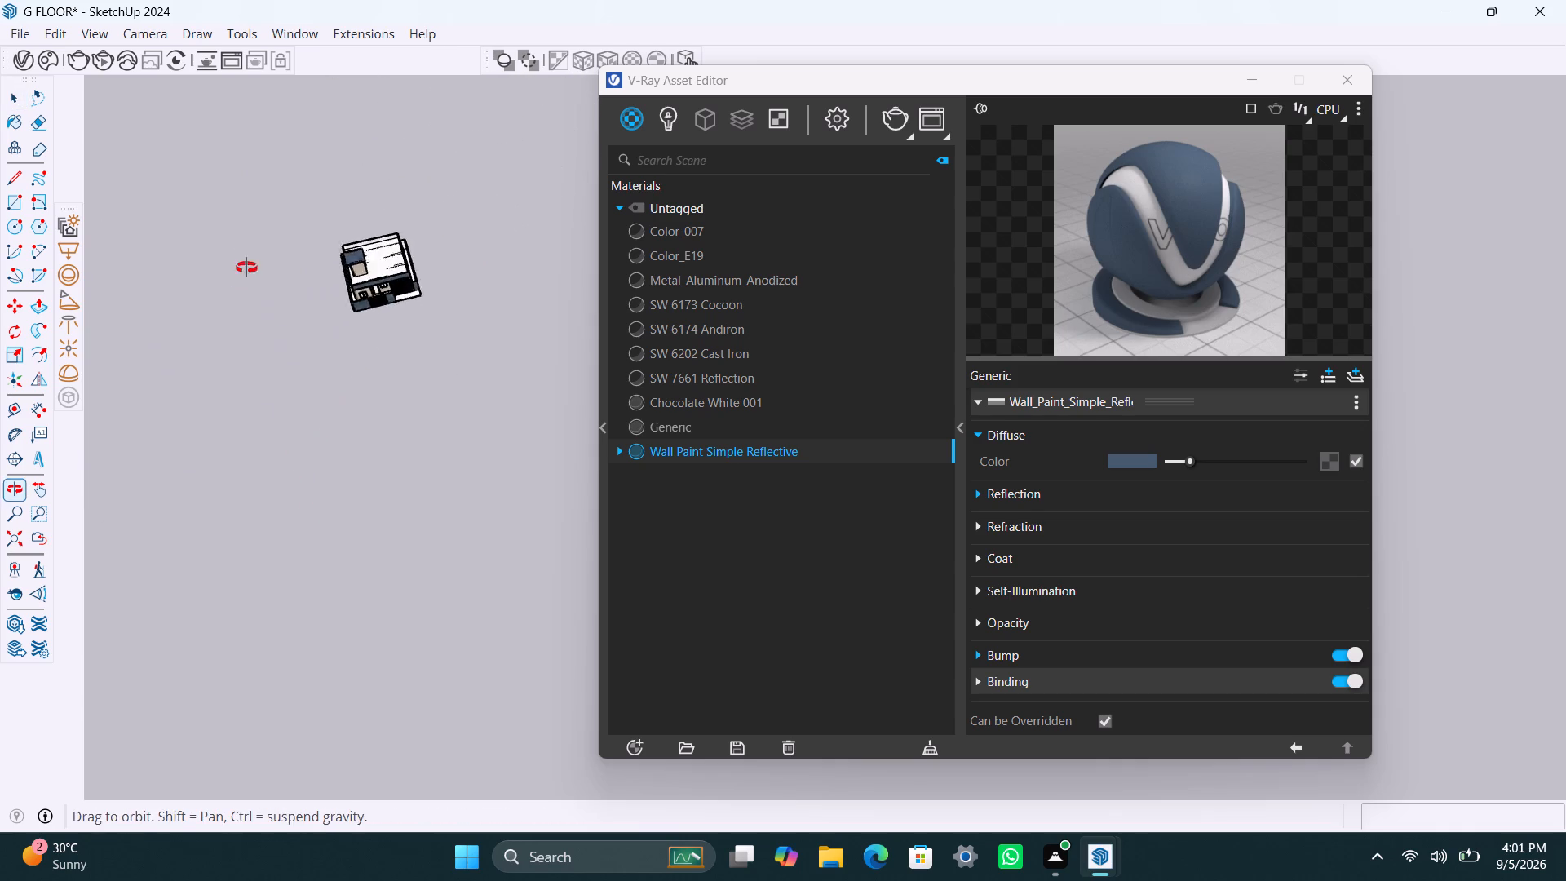
{"action": "middle_click_drag", "start_coordinate": [246, 268], "coordinate": [237, 240]}
{"action": "scroll", "coordinate": [376, 264], "scroll_direction": "up", "scroll_amount": 17}
{"action": "scroll", "coordinate": [407, 301], "scroll_direction": "down", "scroll_amount": 4}
{"action": "middle_click_drag", "start_coordinate": [427, 354], "coordinate": [418, 443], "text": "shift"}
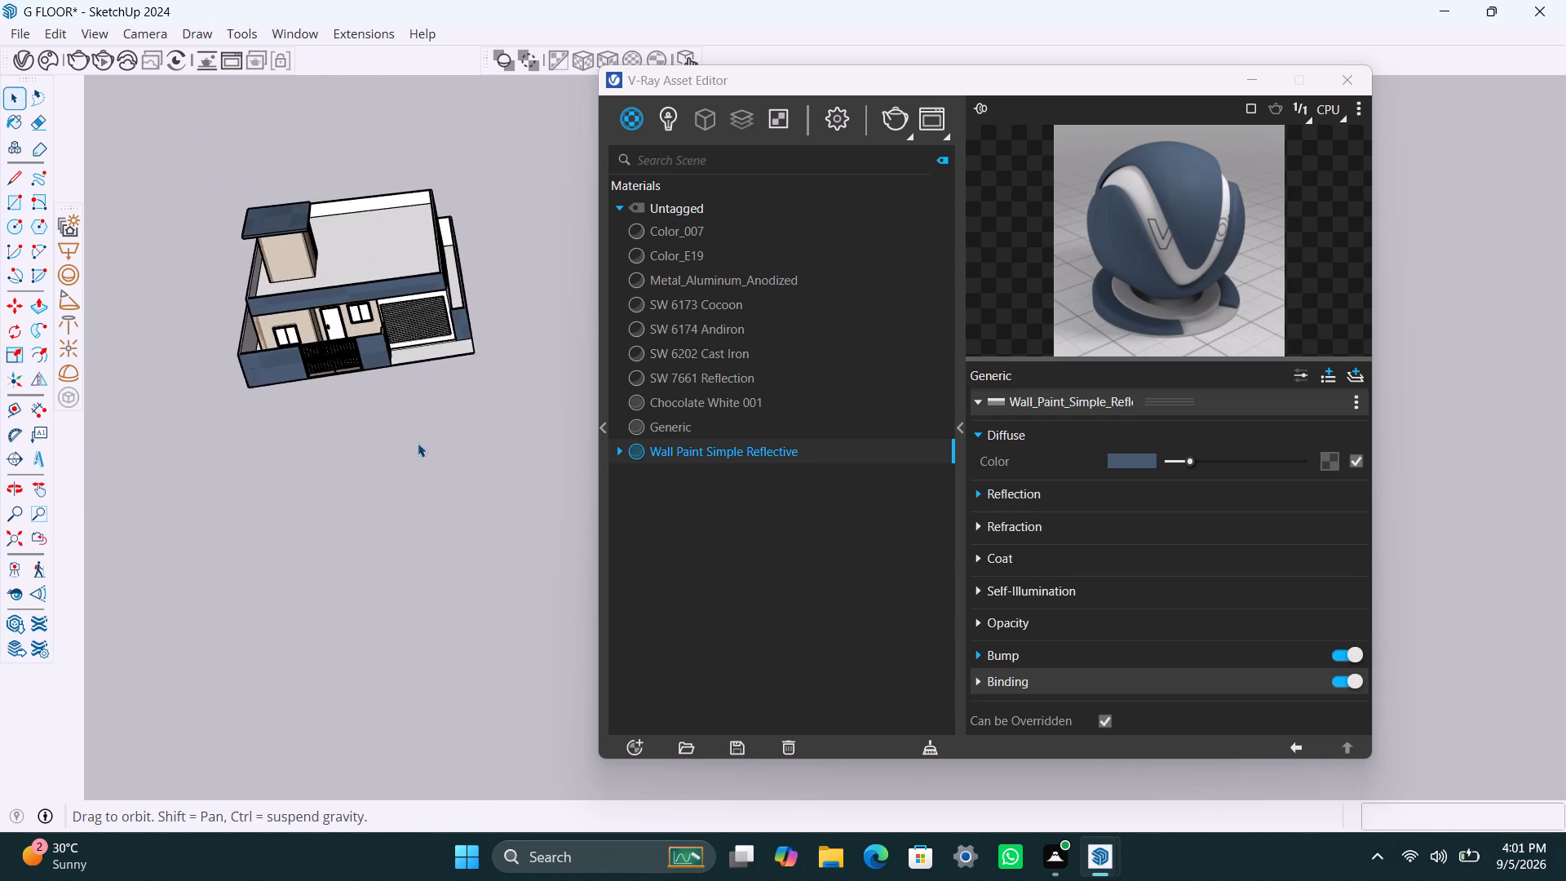
{"action": "scroll", "coordinate": [357, 354], "scroll_direction": "up", "scroll_amount": 5}
{"action": "middle_click_drag", "start_coordinate": [363, 427], "coordinate": [379, 272]}
{"action": "scroll", "coordinate": [371, 346], "scroll_direction": "up", "scroll_amount": 3}
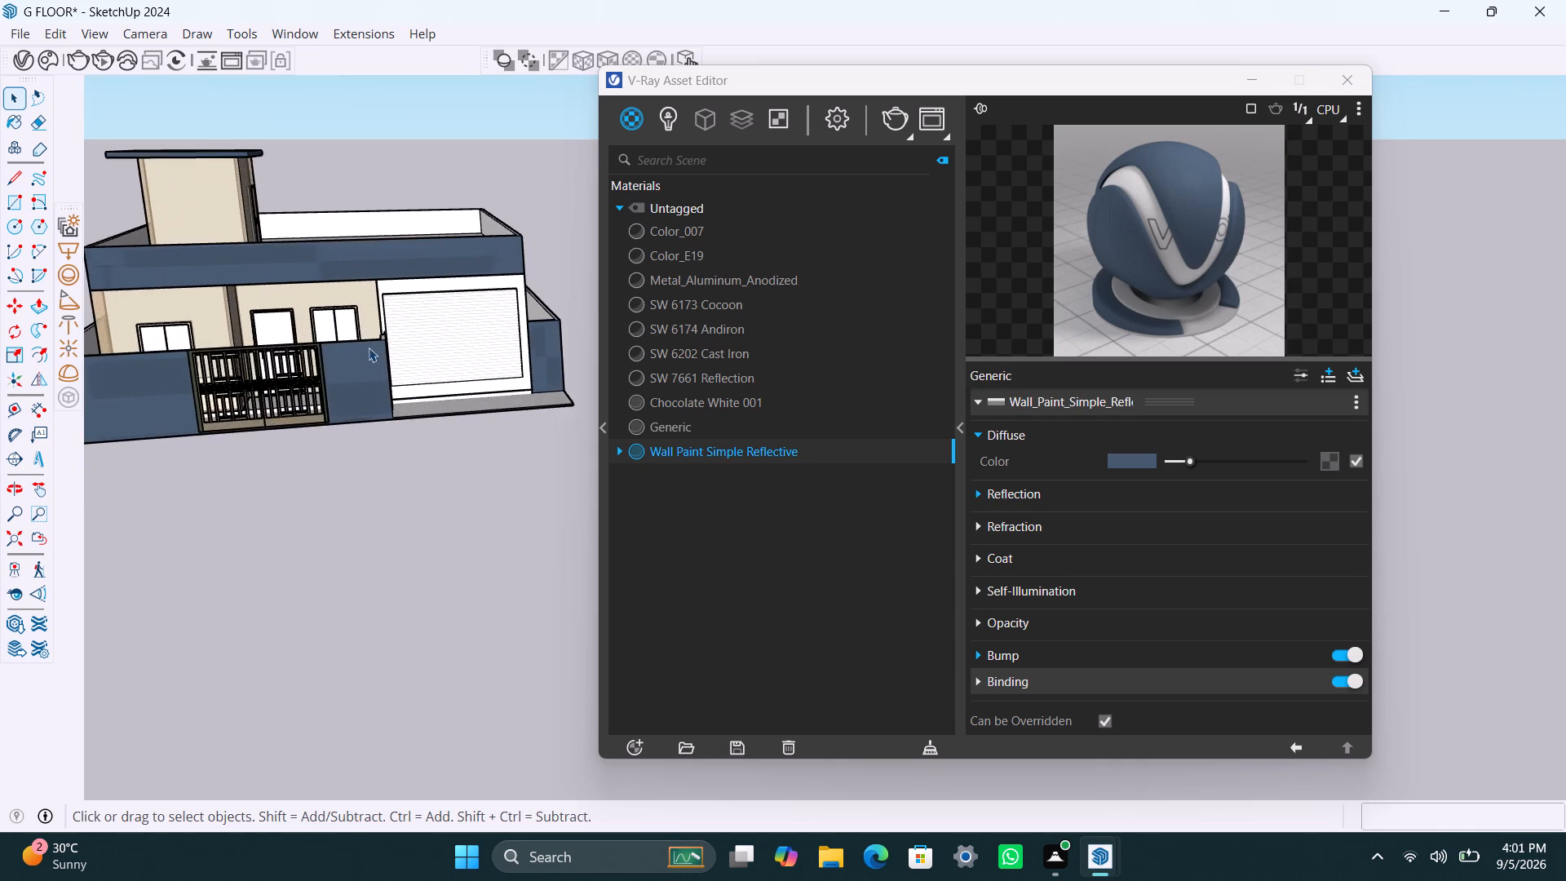
{"action": "scroll", "coordinate": [372, 368], "scroll_direction": "down", "scroll_amount": 3}
{"action": "scroll", "coordinate": [332, 471], "scroll_direction": "down", "scroll_amount": 2}
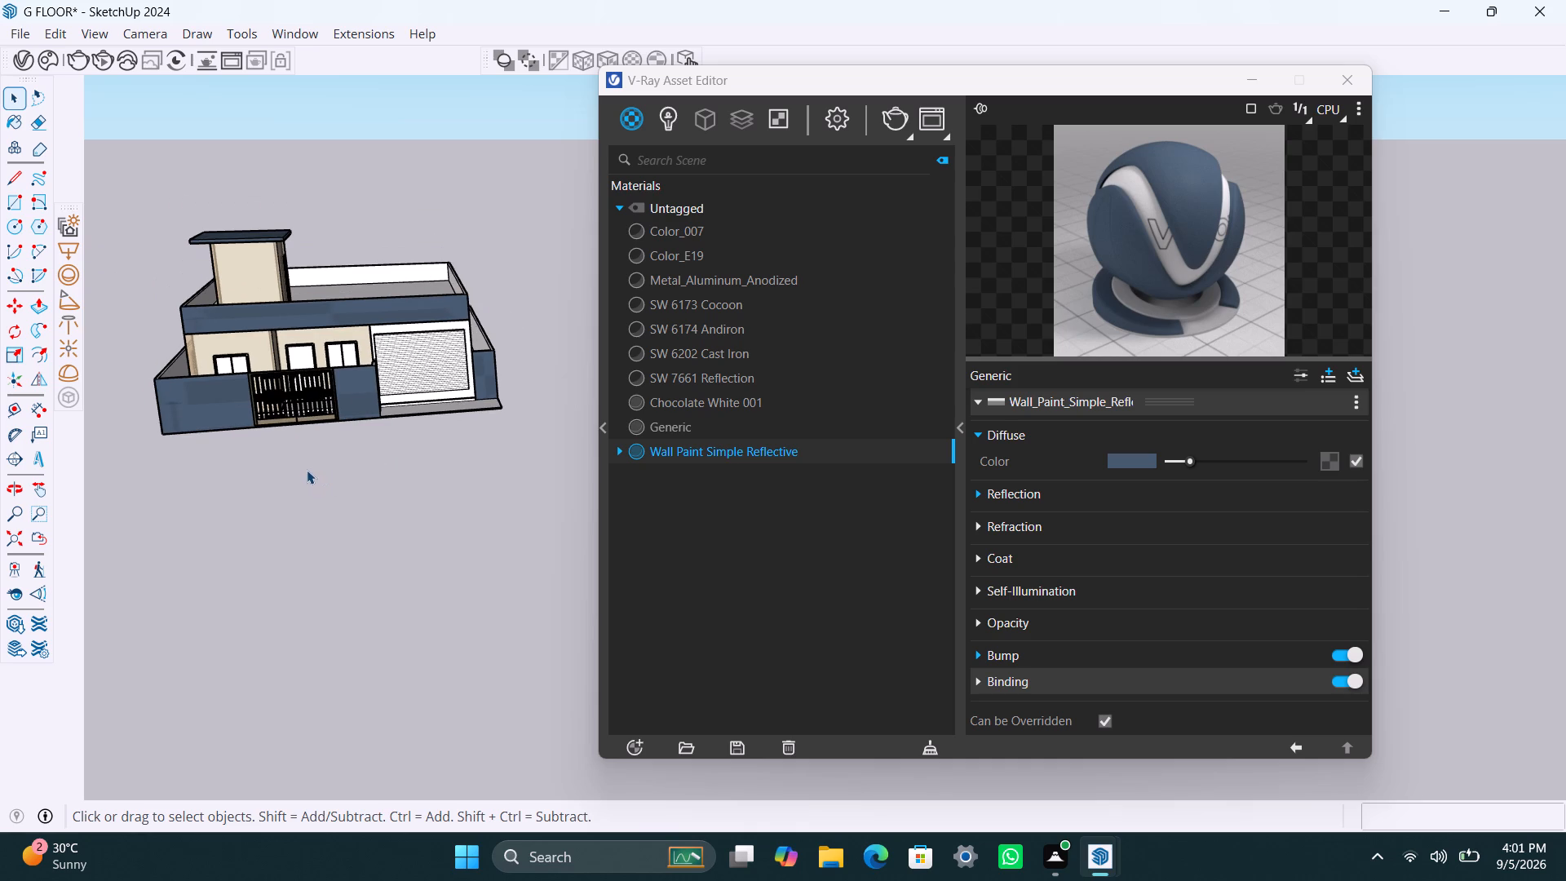
Undo the last two operations, reapply the fitted cubic projection to the front perimeter wall's outer faces, and close the group.
{"action": "key", "text": "ctrl+z"}
{"action": "key", "text": "ctrl+z"}
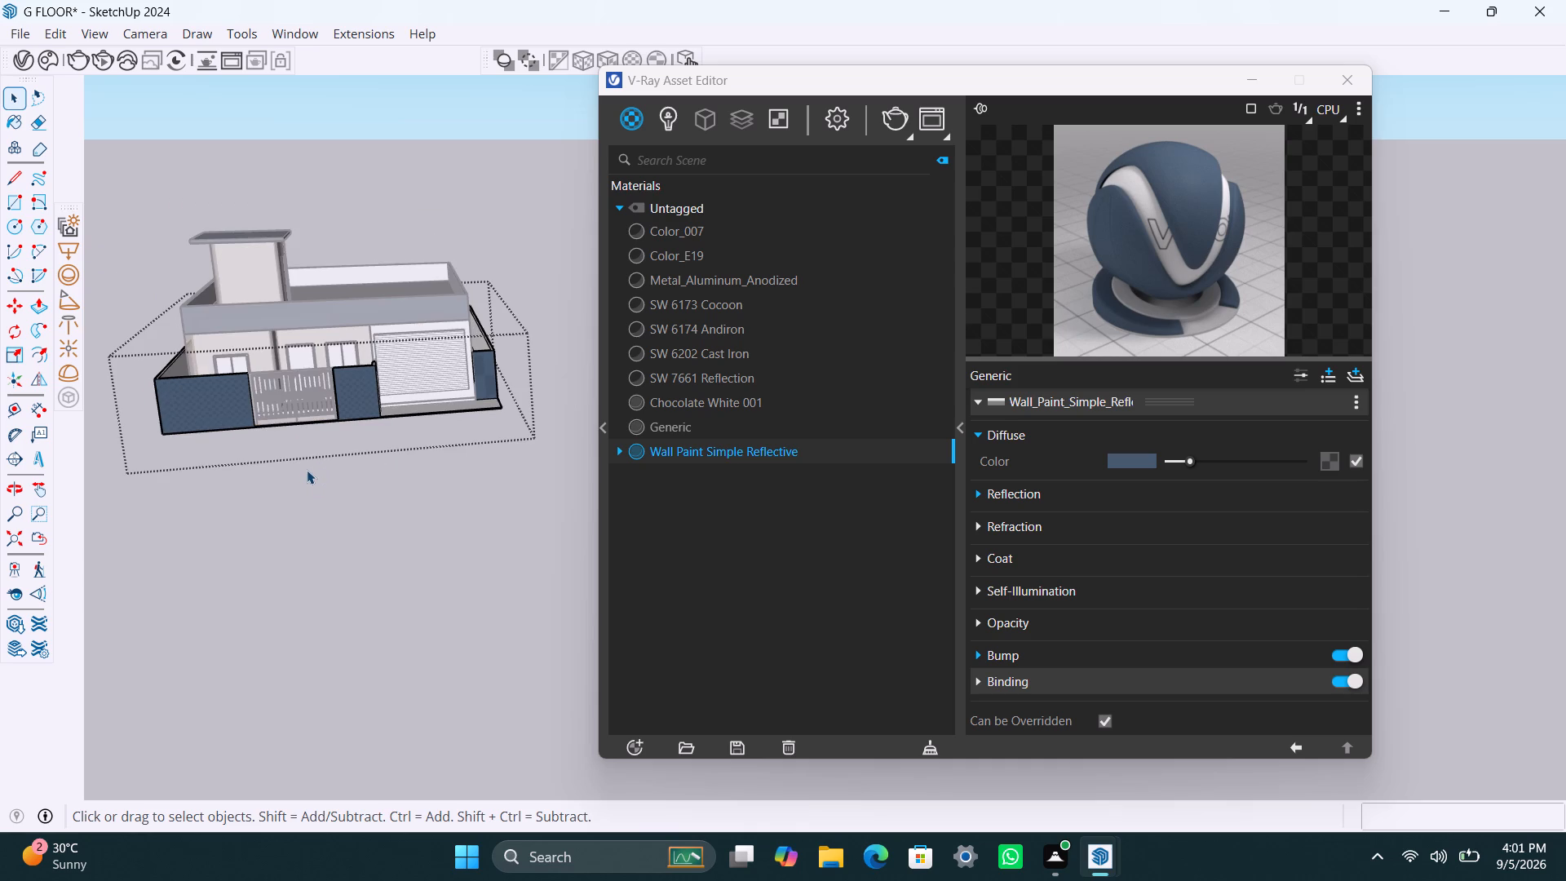
{"action": "scroll", "coordinate": [253, 465], "scroll_direction": "up", "scroll_amount": 7}
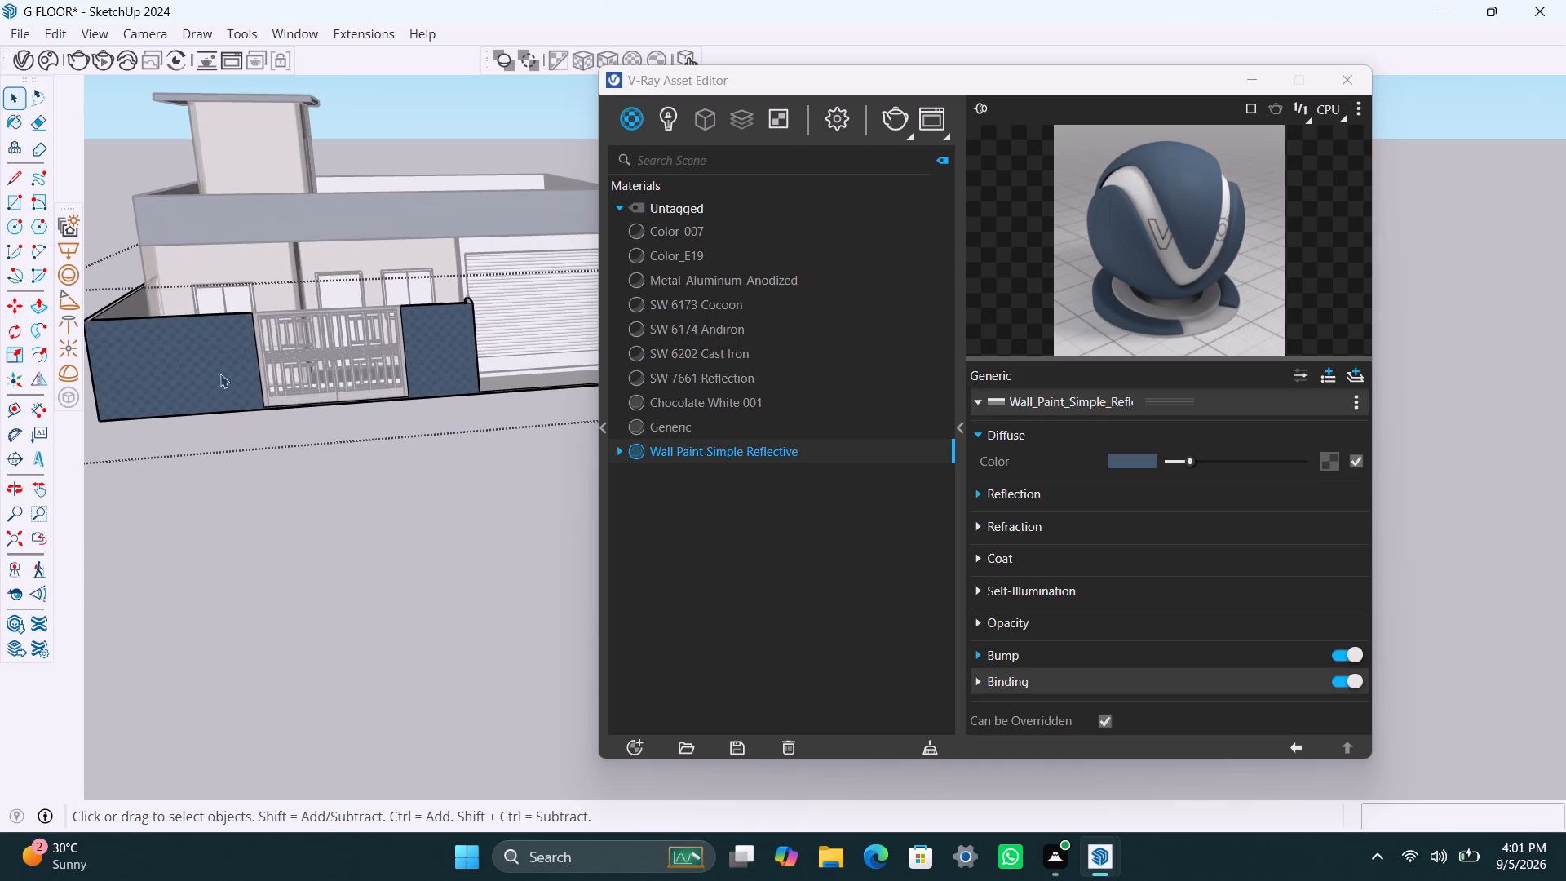
{"action": "left_click", "coordinate": [613, 61]}
{"action": "left_click", "coordinate": [430, 529]}
{"action": "left_click", "coordinate": [231, 384]}
{"action": "triple_click", "coordinate": [436, 339]}
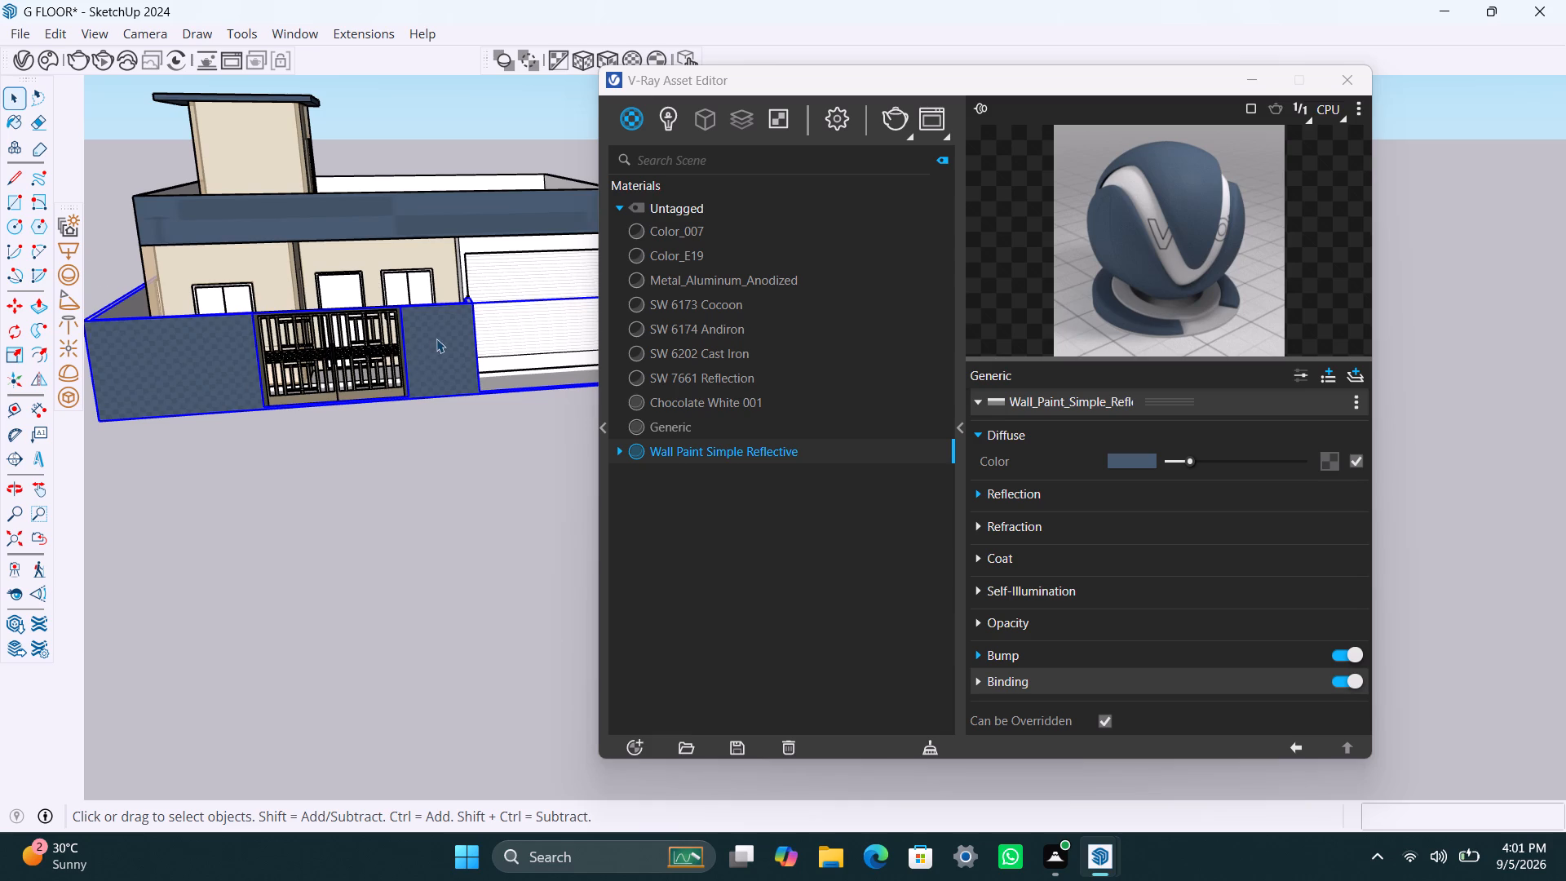
{"action": "left_click", "coordinate": [181, 379]}
{"action": "left_click", "coordinate": [461, 350]}
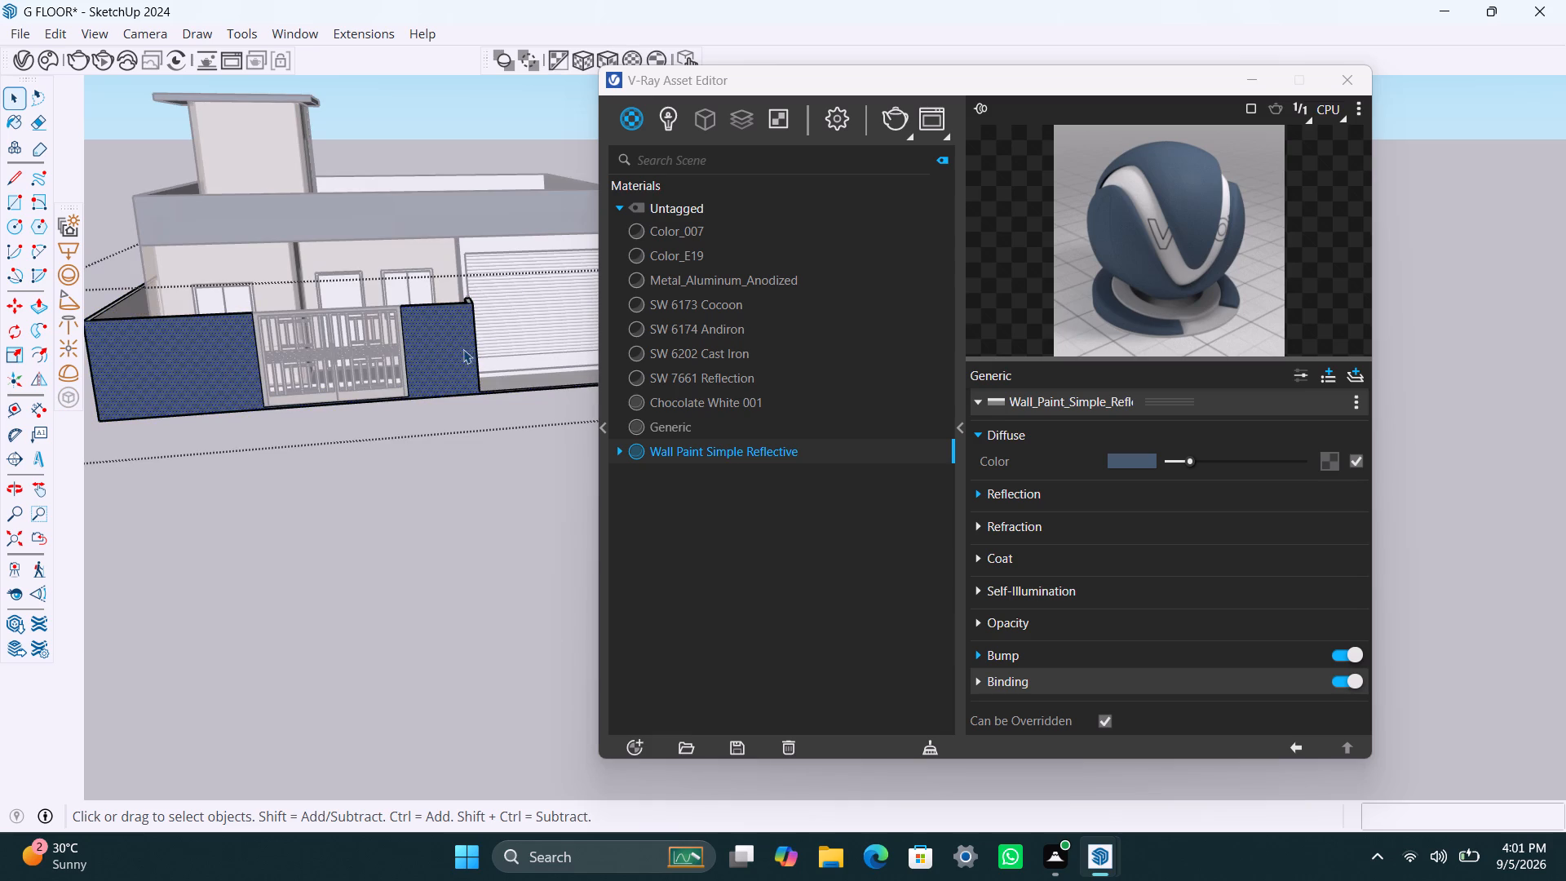
{"action": "left_click", "coordinate": [607, 56]}
{"action": "left_click", "coordinate": [450, 505]}
Open the house wall group, apply Chocolate White 001 to the white front wall face around the garage shutter, and close the group.
{"action": "scroll", "coordinate": [343, 560], "scroll_direction": "down", "scroll_amount": 2}
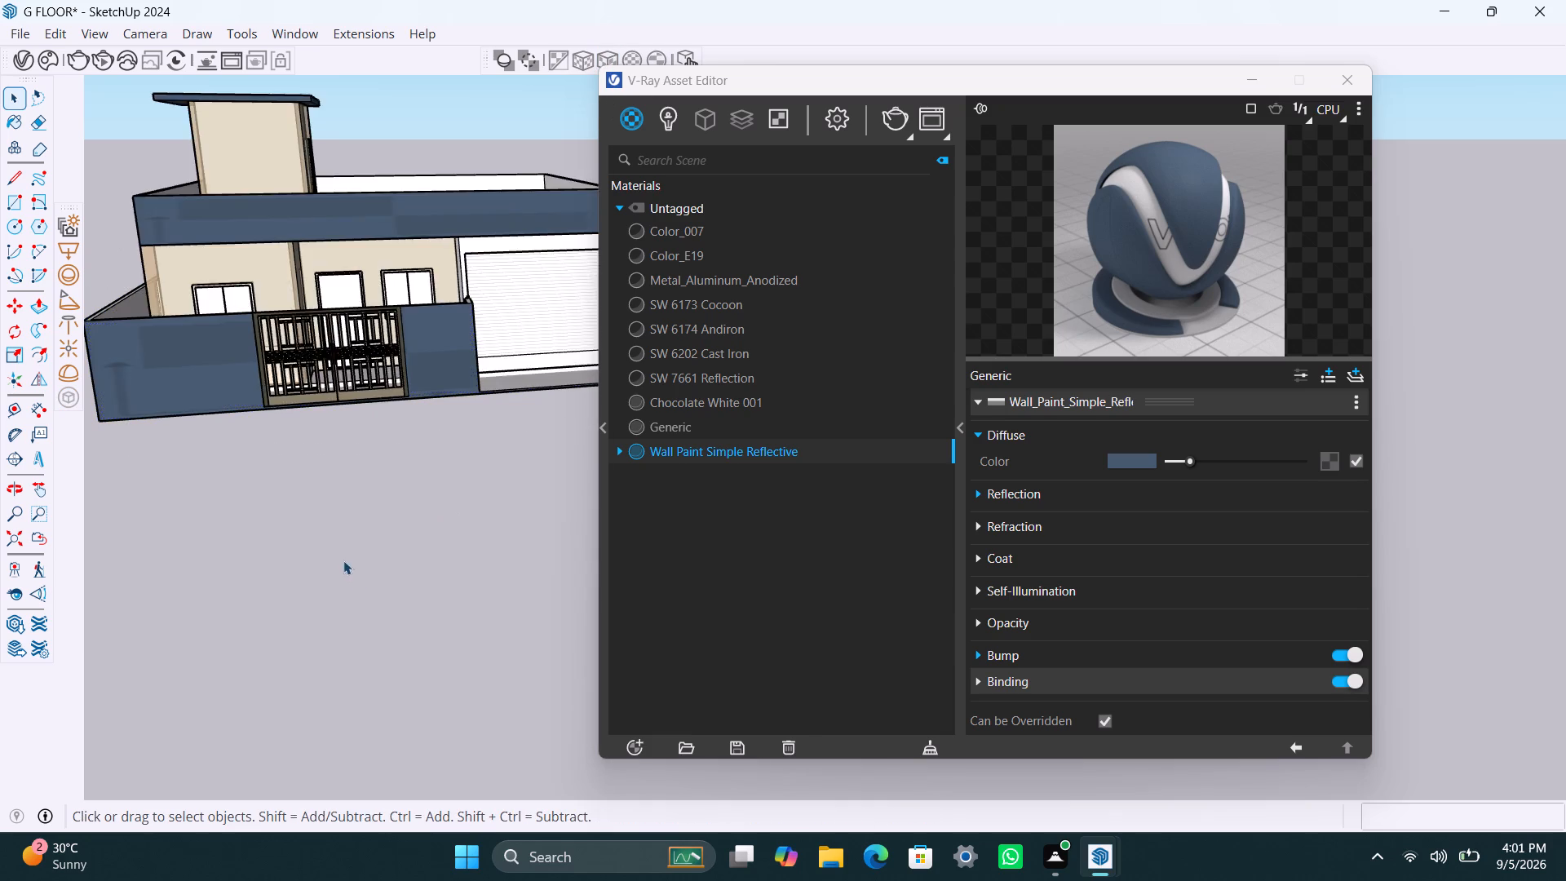
{"action": "scroll", "coordinate": [343, 560], "scroll_direction": "down", "scroll_amount": 13}
{"action": "left_click", "coordinate": [483, 319]}
{"action": "scroll", "coordinate": [459, 582], "scroll_direction": "up", "scroll_amount": 1}
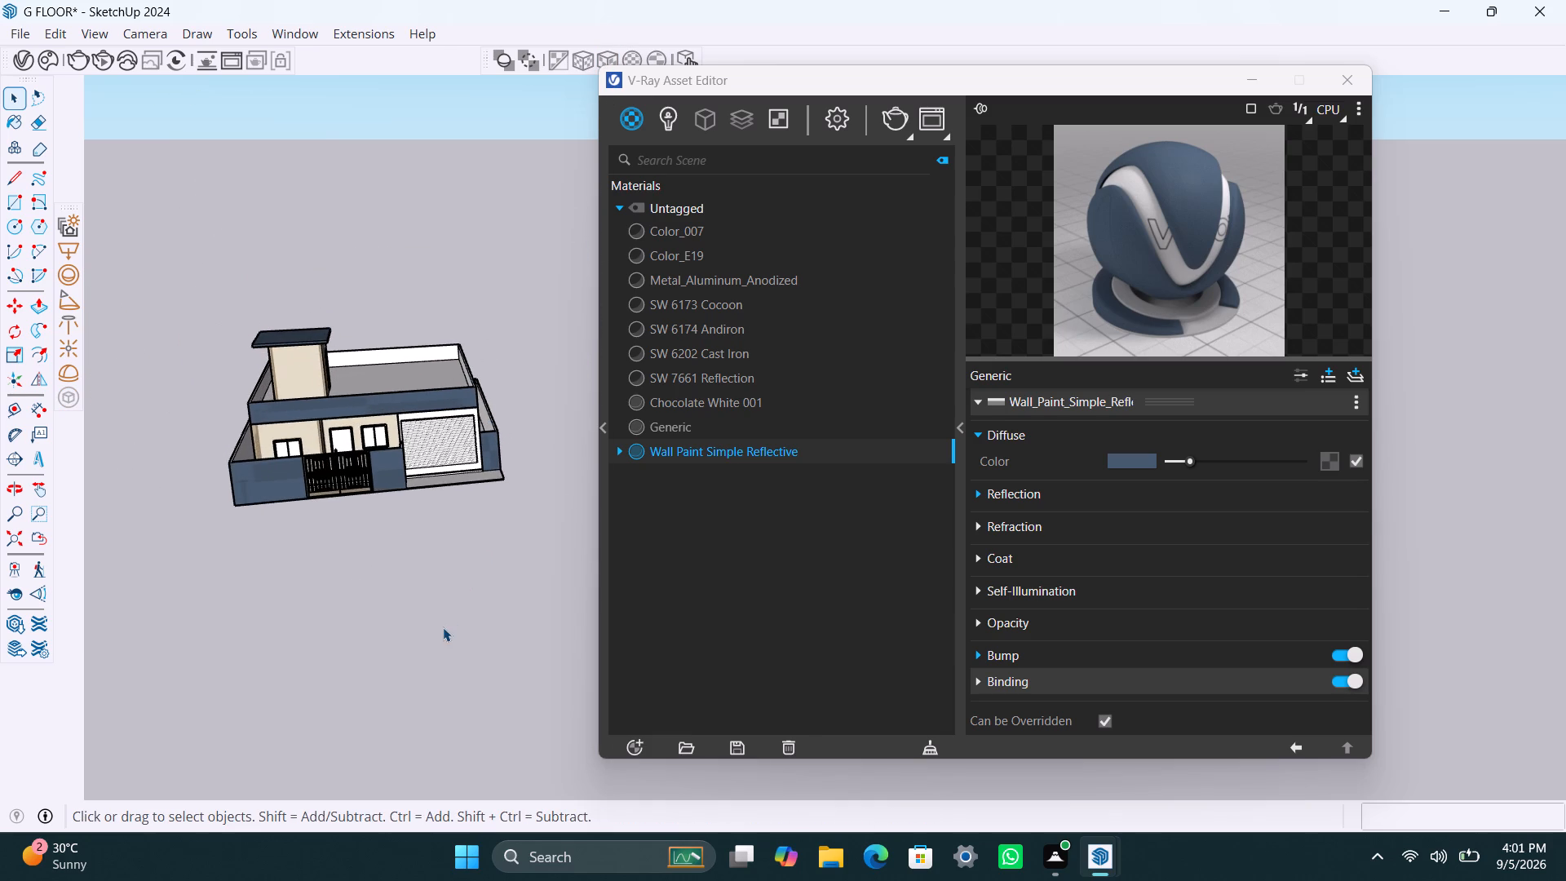
{"action": "middle_click_drag", "start_coordinate": [443, 627], "coordinate": [416, 586]}
{"action": "scroll", "coordinate": [424, 494], "scroll_direction": "up", "scroll_amount": 4}
{"action": "middle_click_drag", "start_coordinate": [418, 498], "coordinate": [330, 489]}
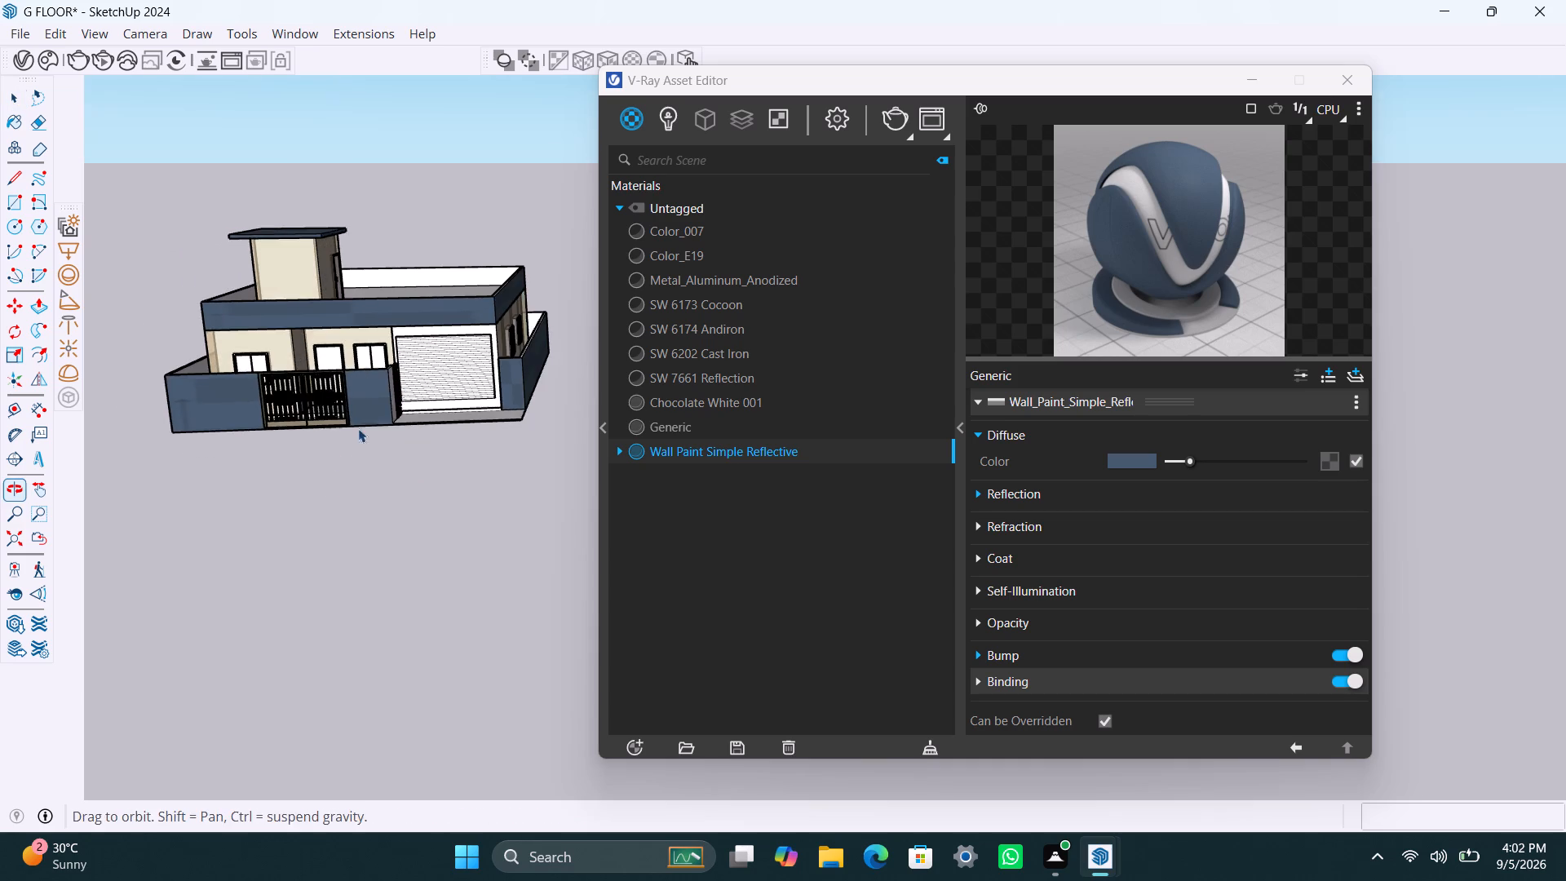
{"action": "scroll", "coordinate": [449, 311], "scroll_direction": "up", "scroll_amount": 8}
{"action": "scroll", "coordinate": [356, 365], "scroll_direction": "up", "scroll_amount": 3}
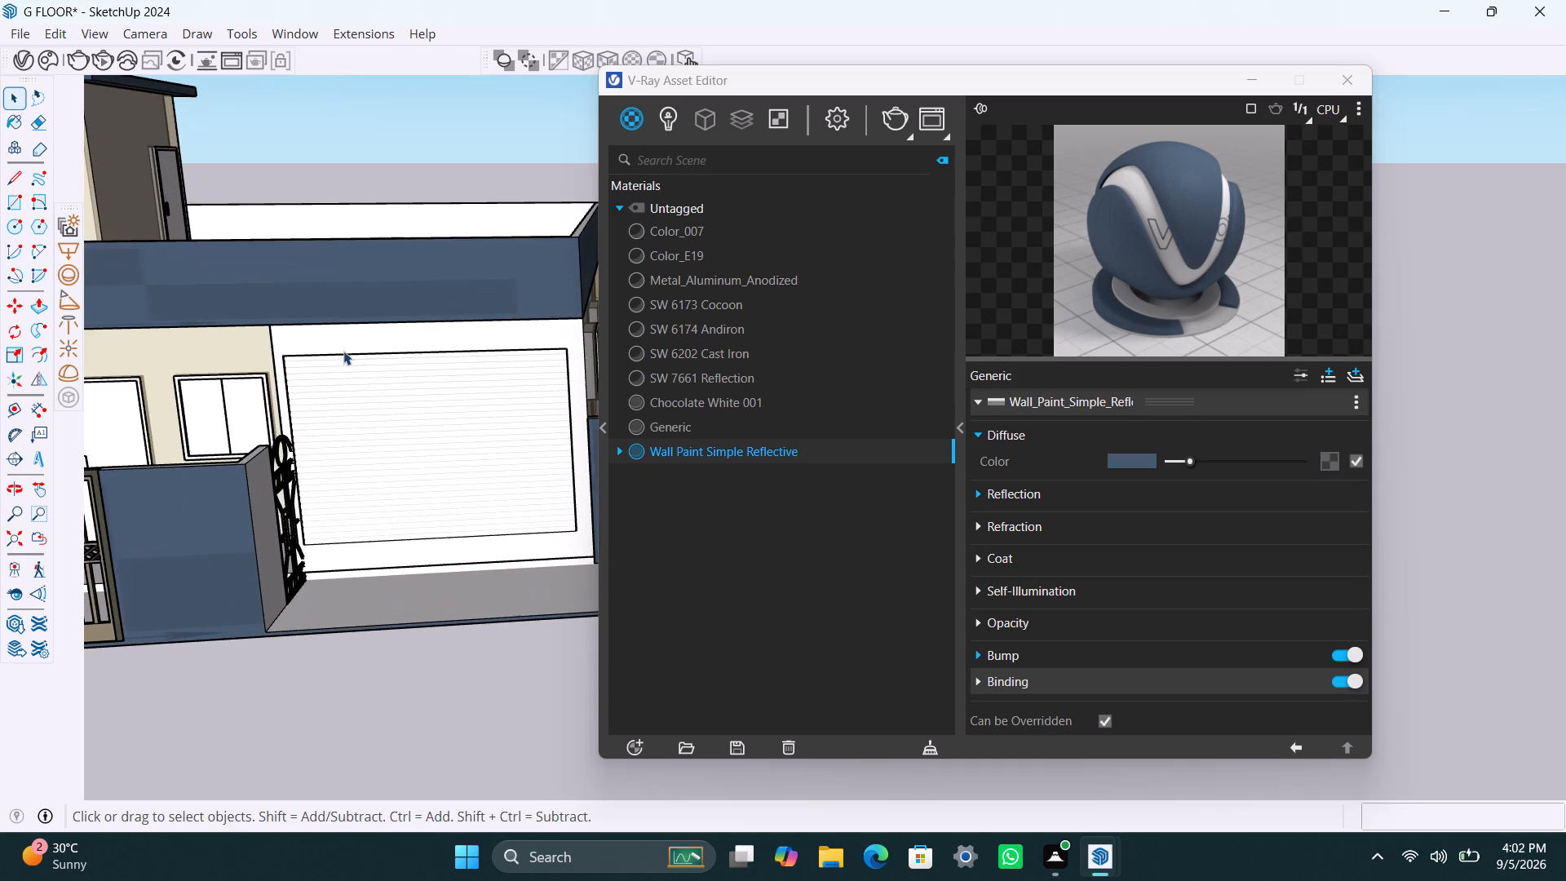
{"action": "left_click", "coordinate": [343, 349]}
{"action": "double_click", "coordinate": [482, 335]}
{"action": "left_click", "coordinate": [490, 337]}
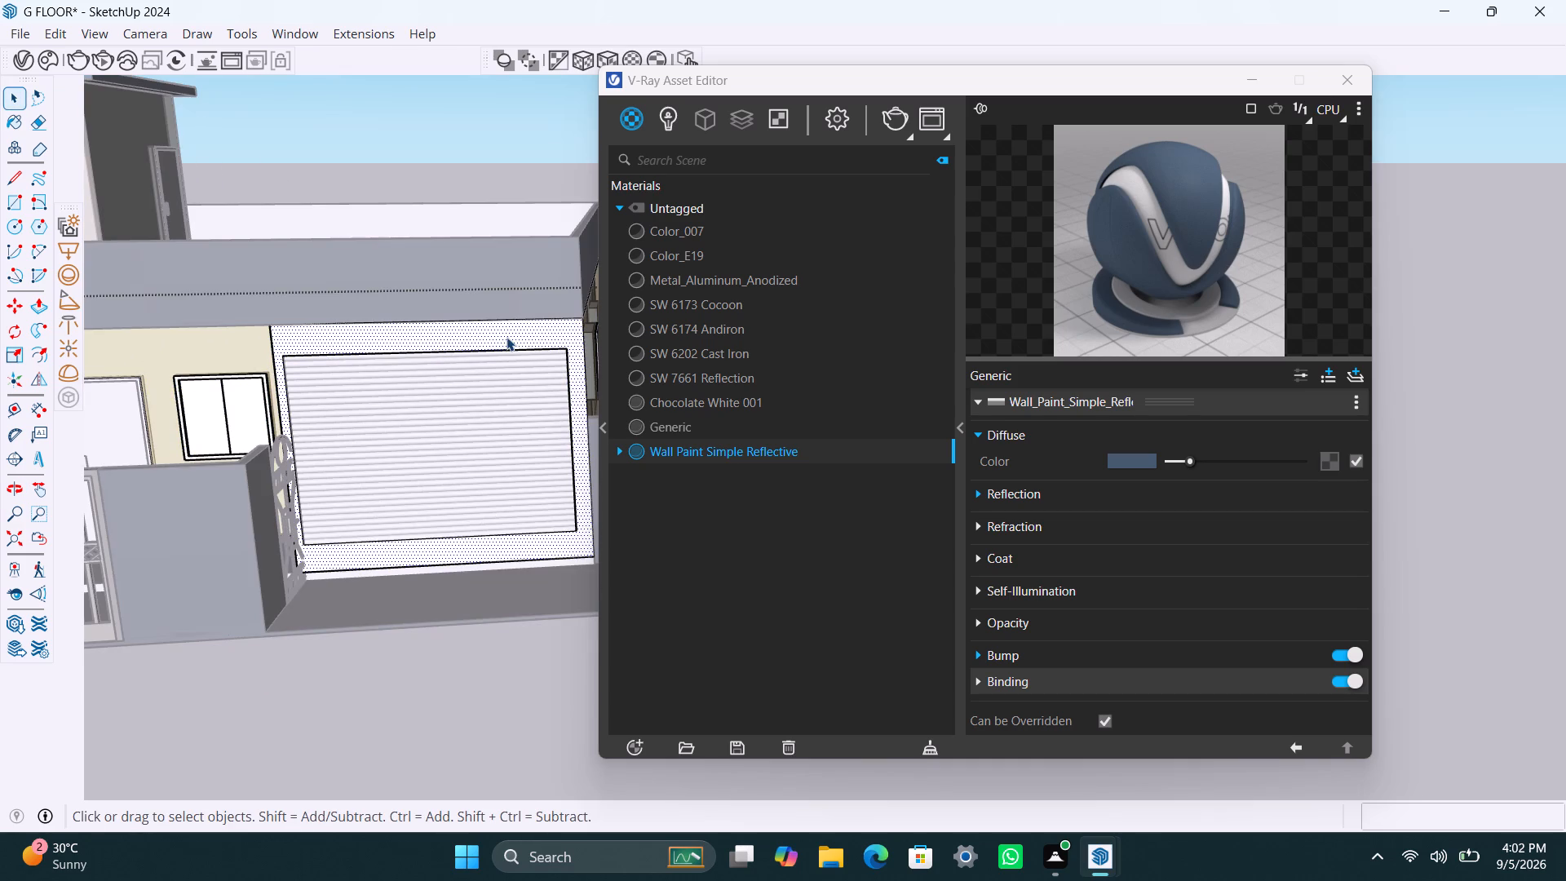
{"action": "left_click", "coordinate": [688, 399]}
{"action": "right_click", "coordinate": [689, 397]}
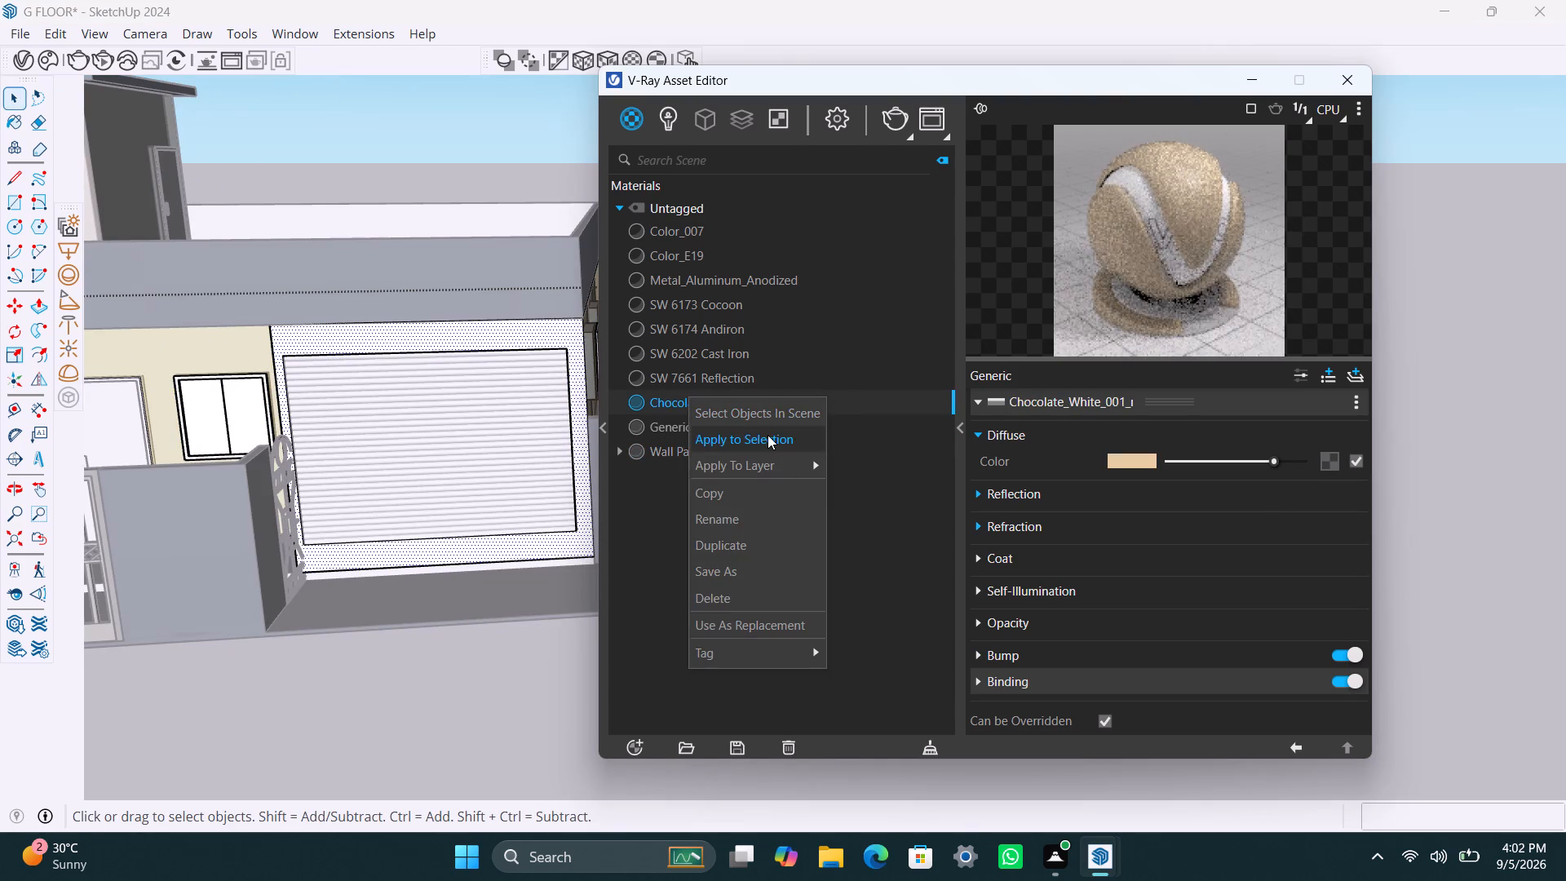
{"action": "left_click", "coordinate": [768, 435]}
{"action": "left_click", "coordinate": [488, 648]}
Examine the garage shutter's individual slats and preview the Metal_Aluminum_Anodized and SW 6173 Cocoon materials.
{"action": "left_click", "coordinate": [422, 496]}
{"action": "left_click", "coordinate": [383, 457]}
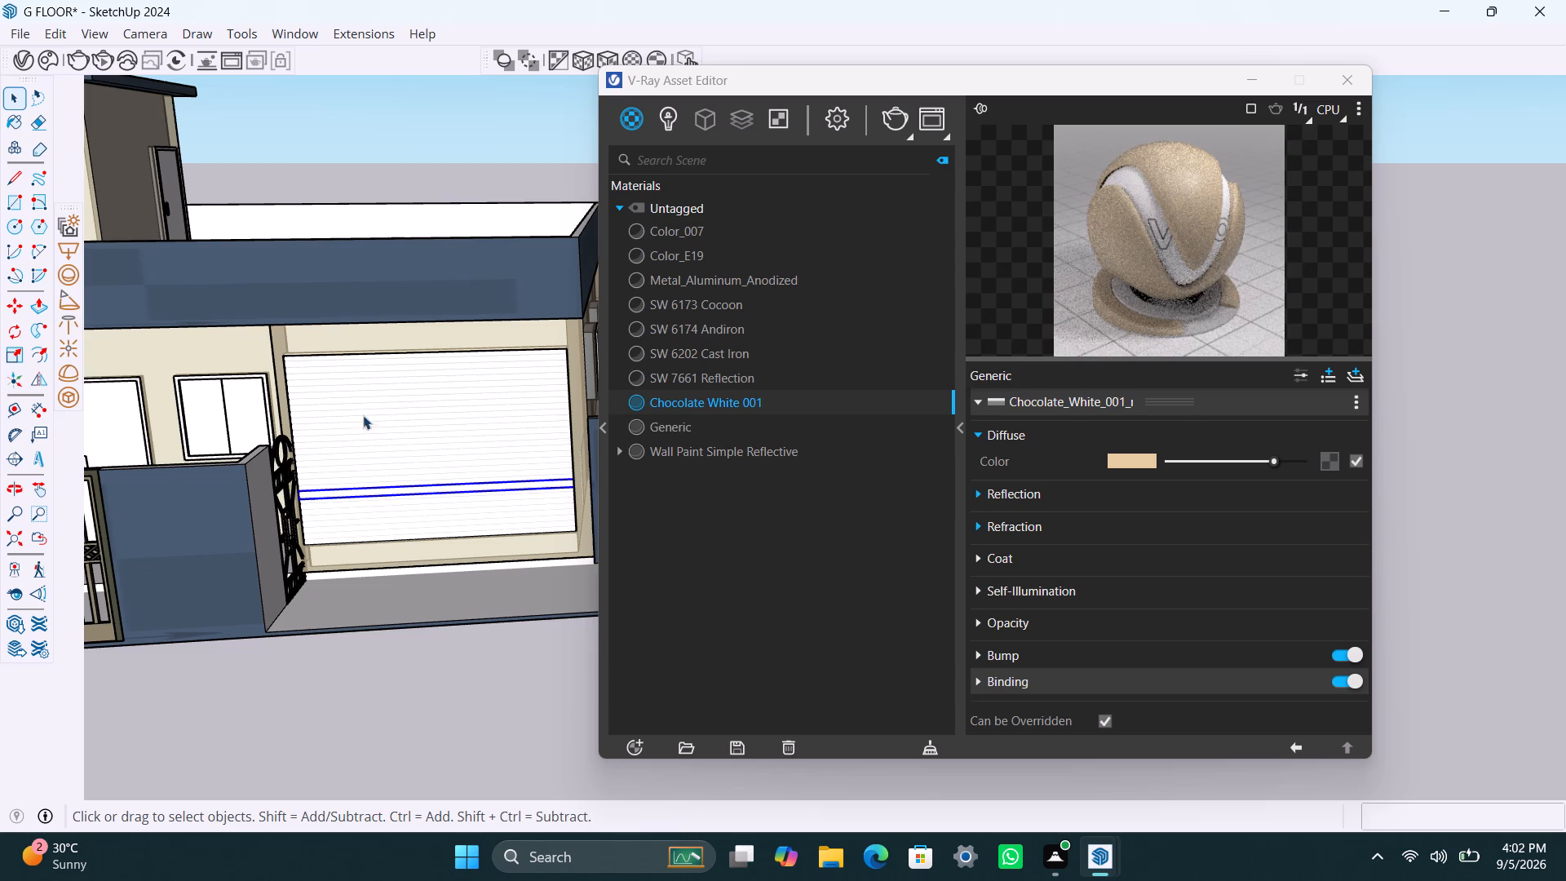
{"action": "left_click", "coordinate": [360, 399]}
{"action": "left_click", "coordinate": [352, 371]}
{"action": "left_click", "coordinate": [352, 364]}
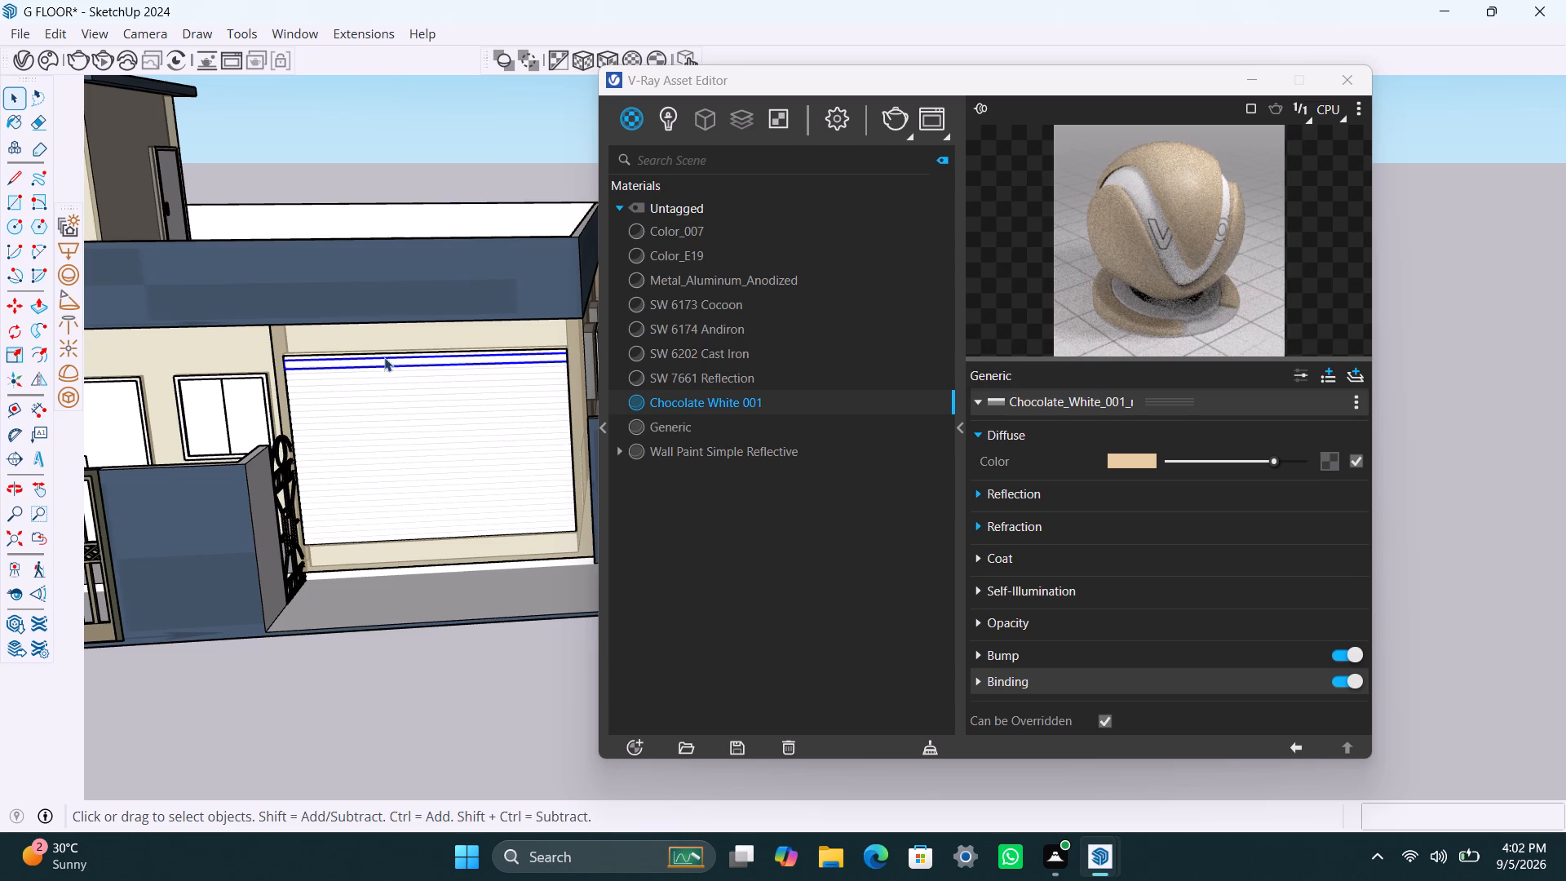
{"action": "left_click", "coordinate": [379, 355]}
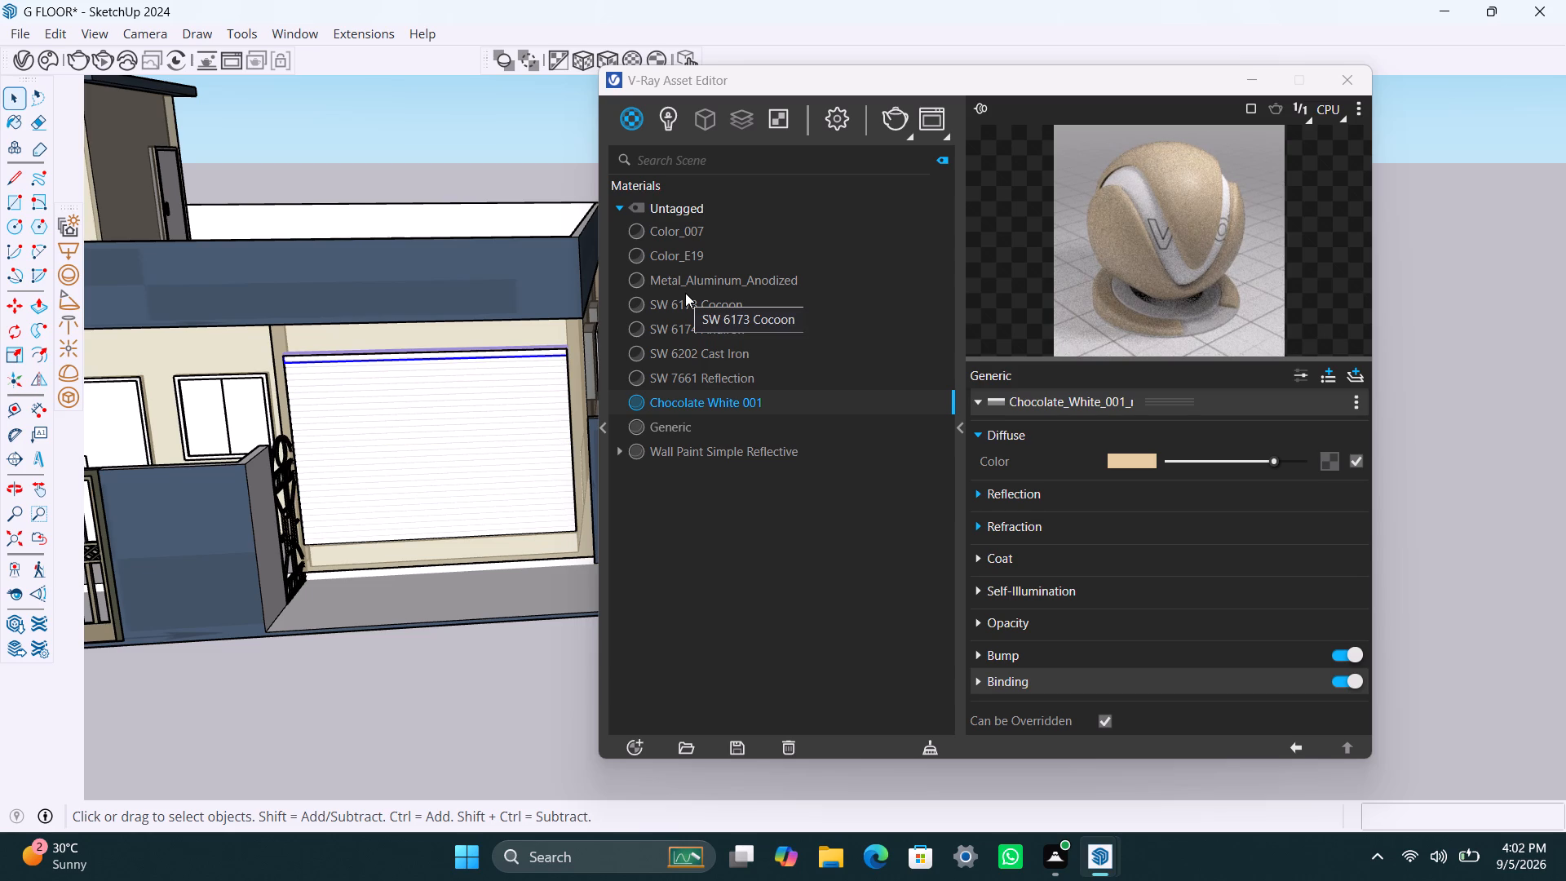
{"action": "left_click", "coordinate": [678, 284]}
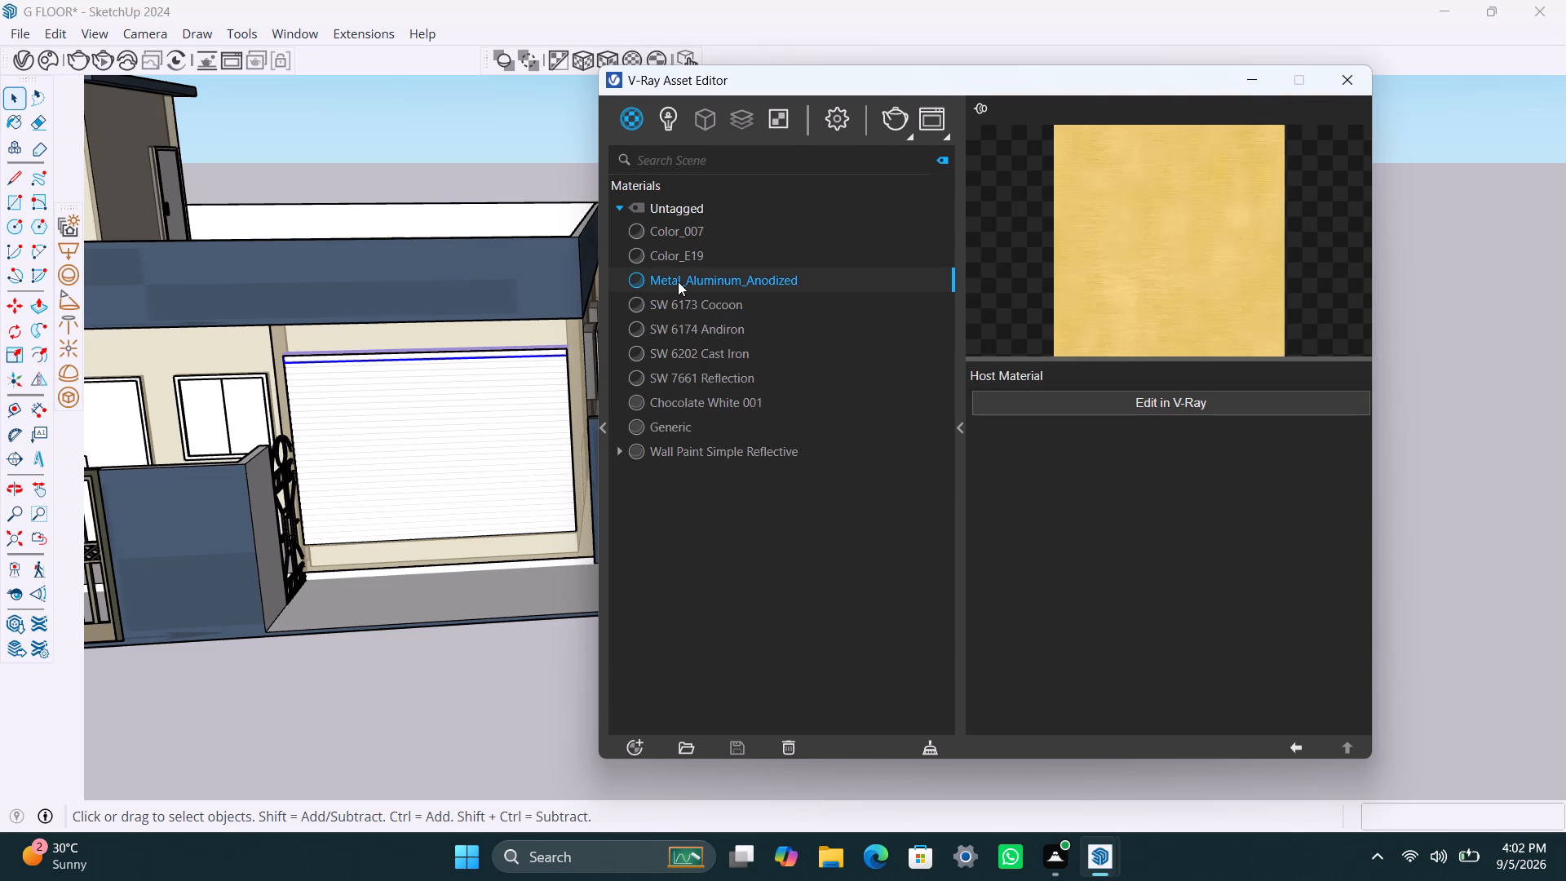
{"action": "left_click", "coordinate": [689, 299]}
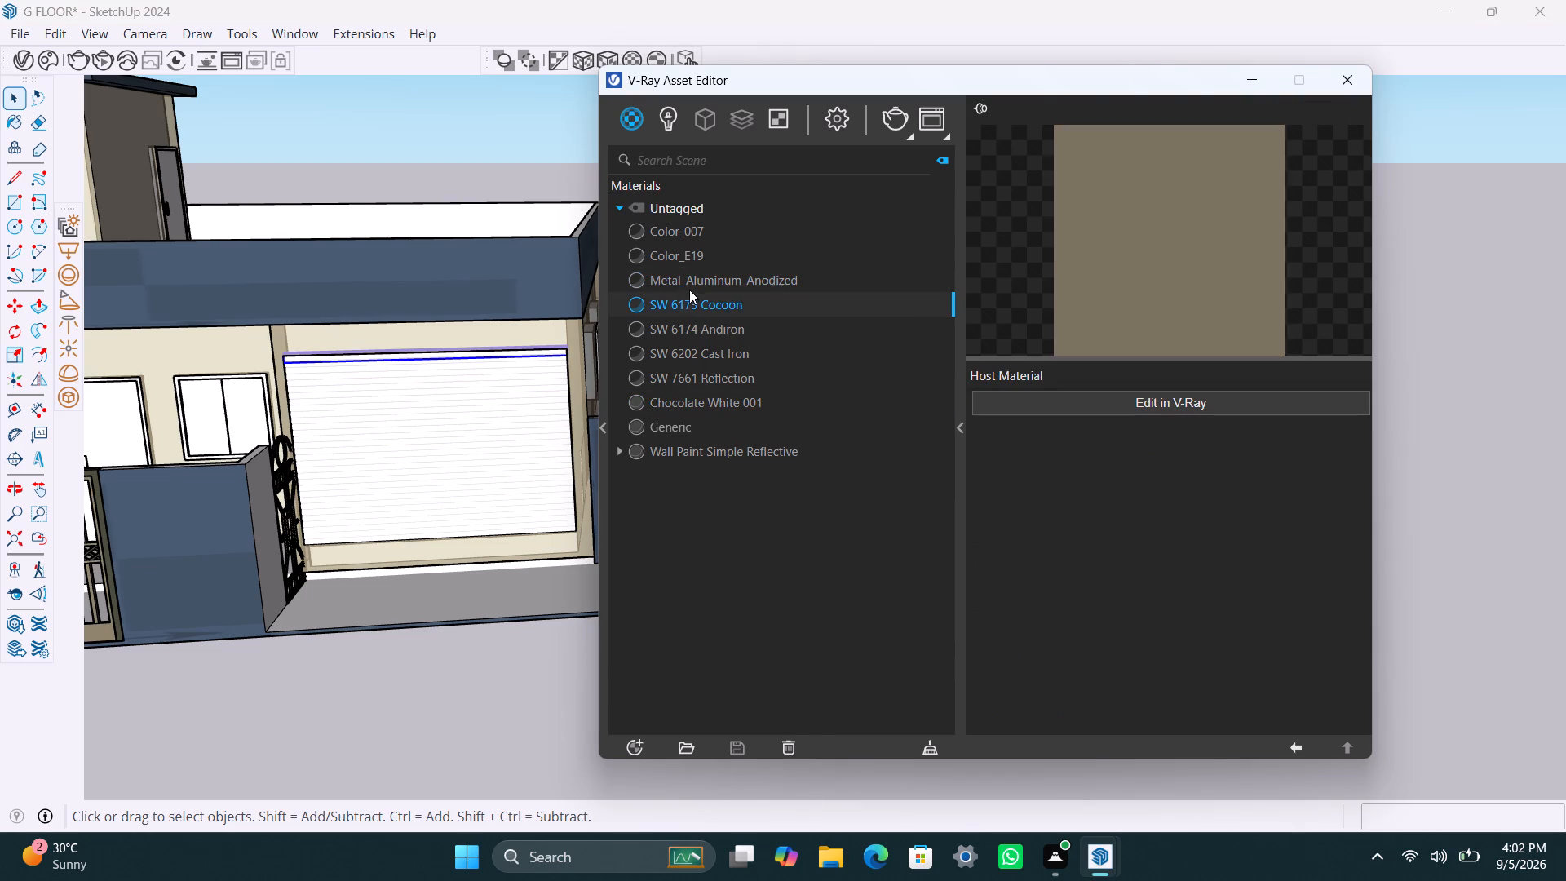
{"action": "left_click", "coordinate": [689, 286]}
{"action": "left_click", "coordinate": [696, 312]}
Import the Glass Red 001 material from the downloaded Chaos Cosmos assets.
{"action": "left_click", "coordinate": [44, 61]}
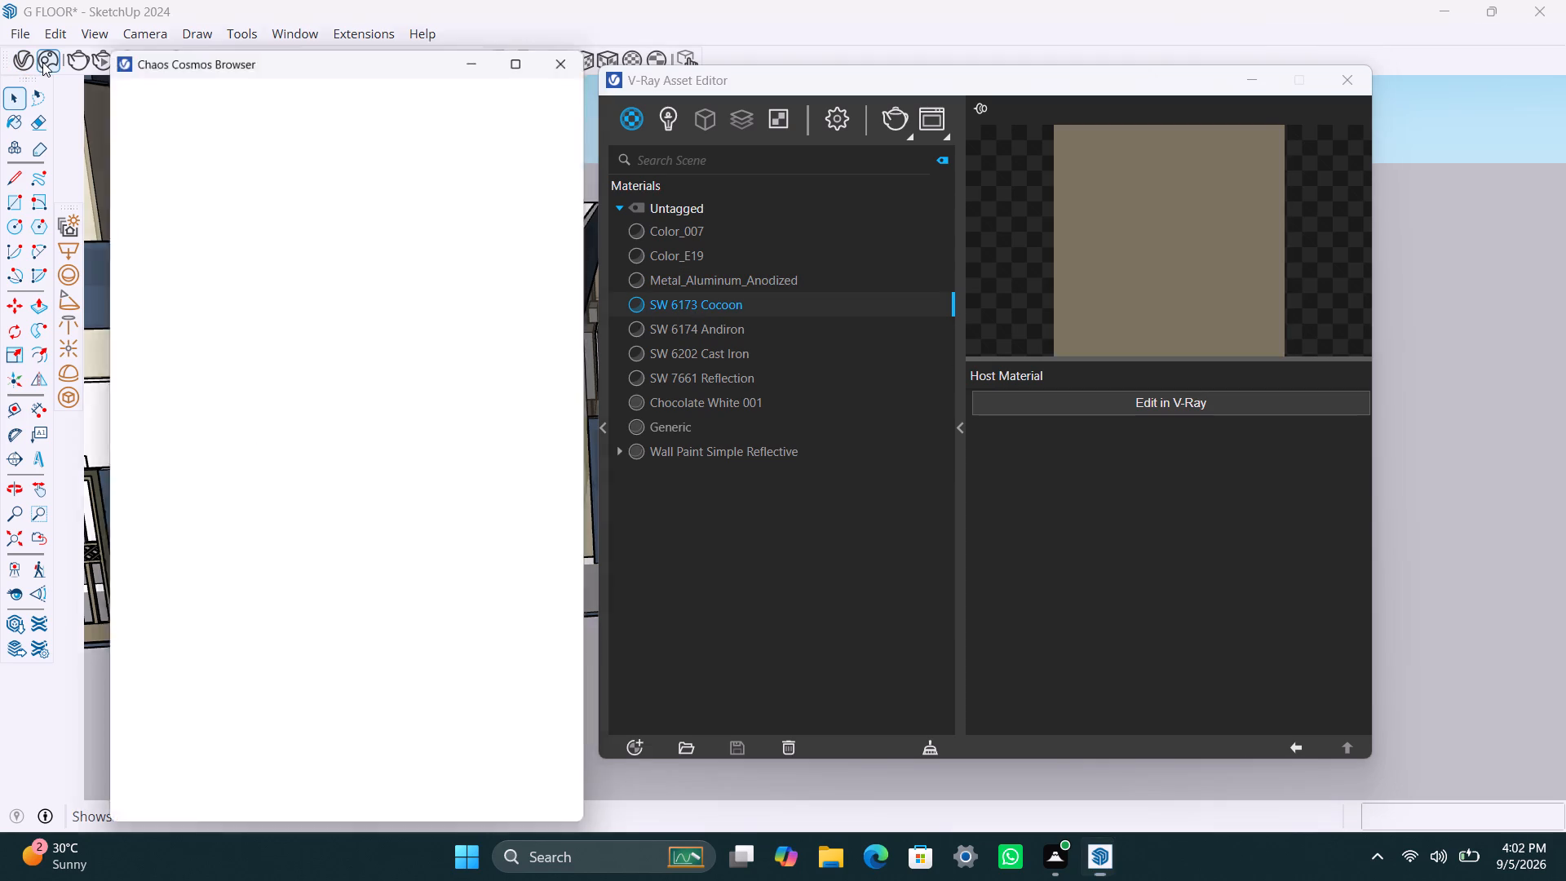
{"action": "scroll", "coordinate": [339, 368], "scroll_direction": "down", "scroll_amount": 10}
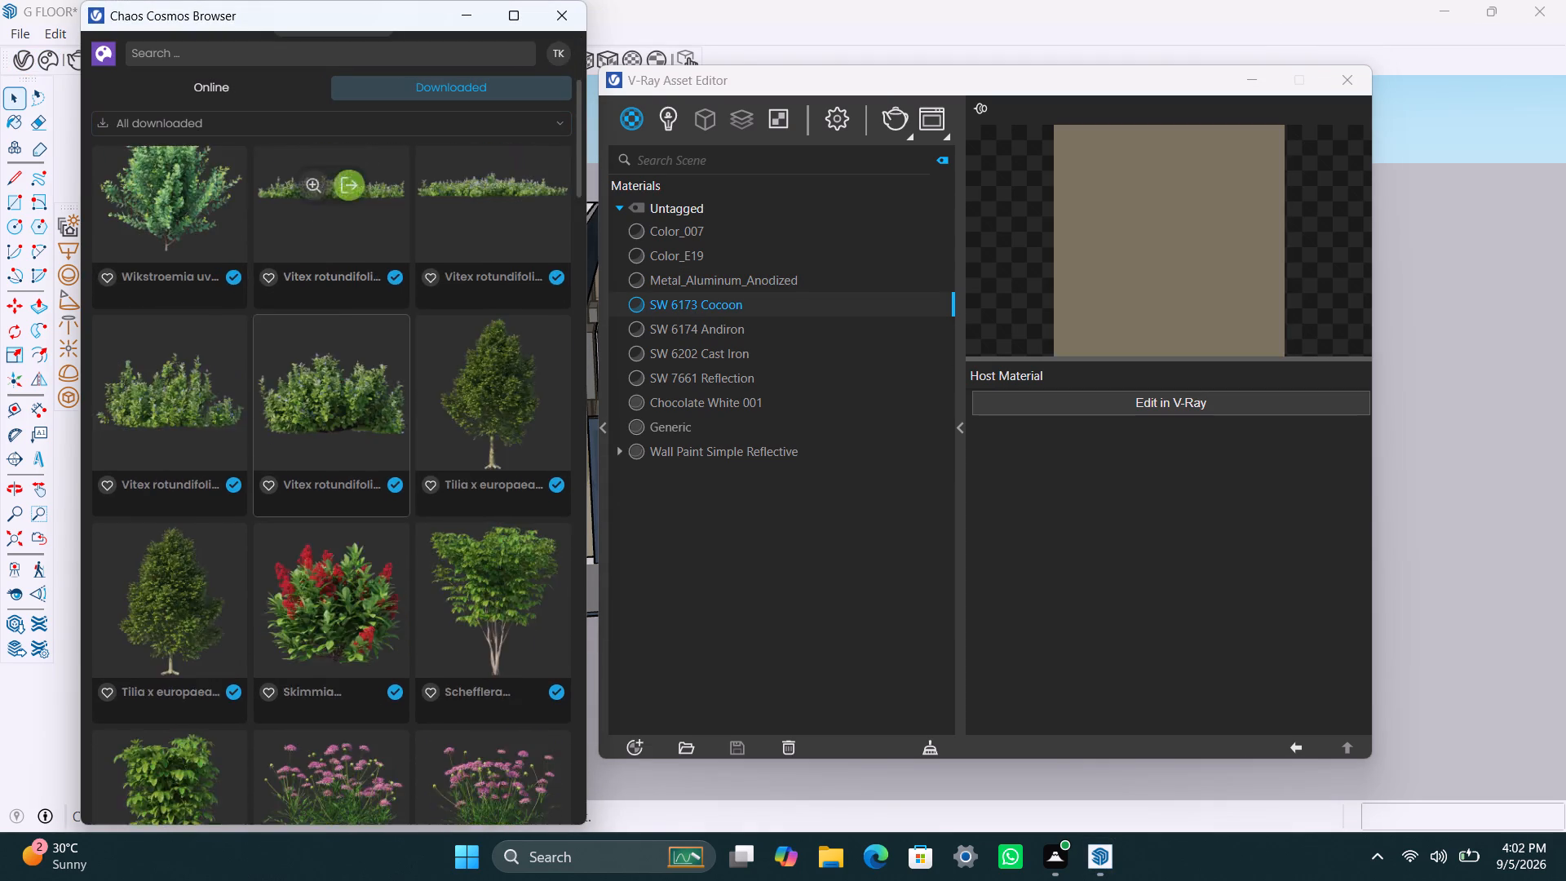
{"action": "scroll", "coordinate": [378, 600], "scroll_direction": "down", "scroll_amount": 16}
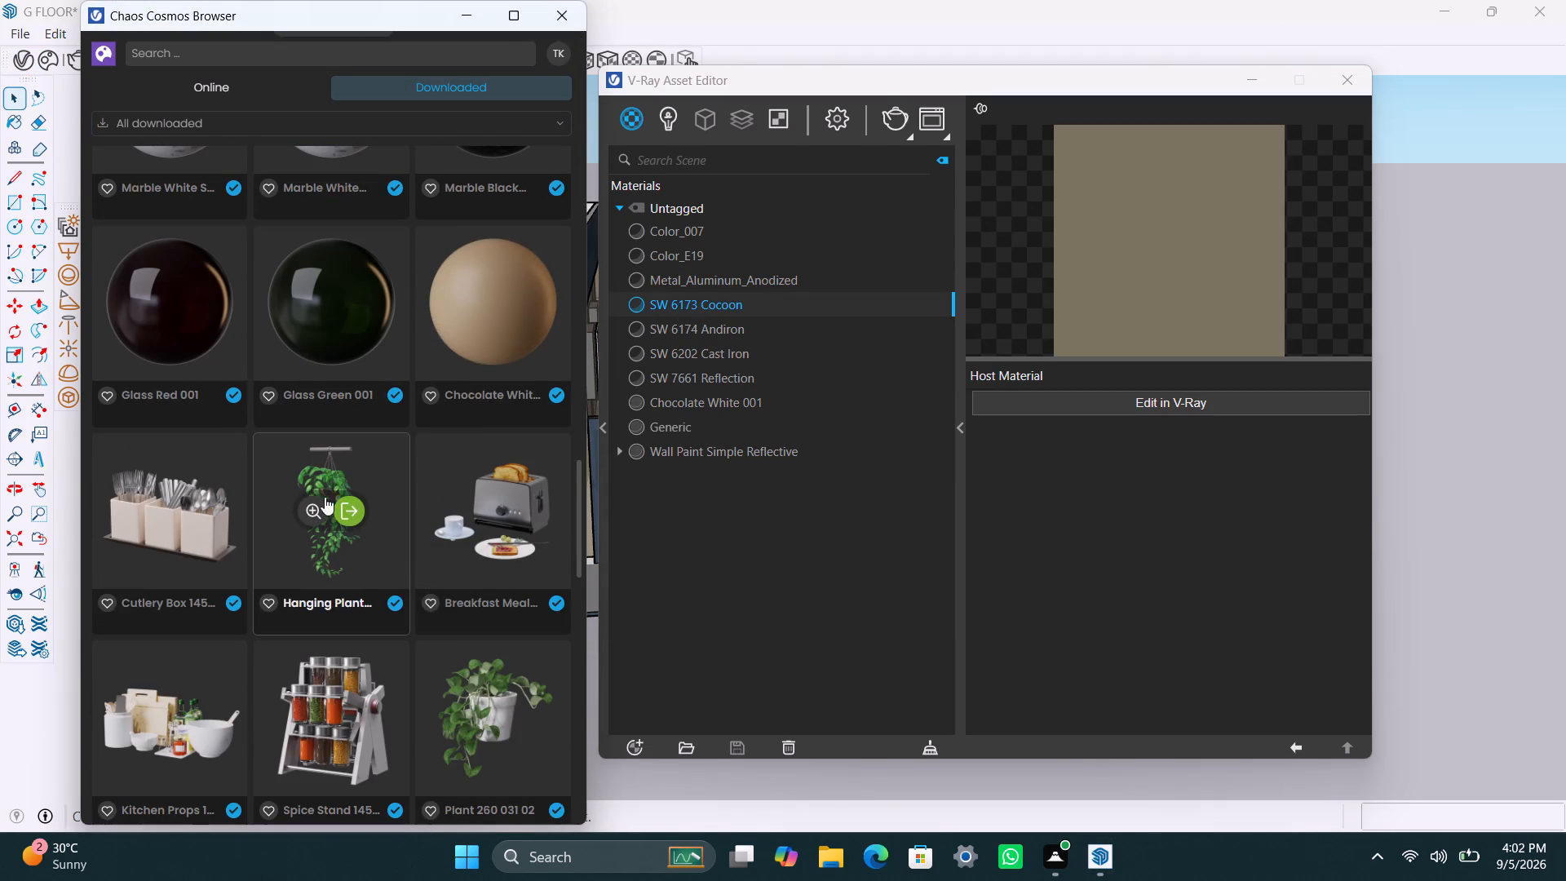
{"action": "scroll", "coordinate": [202, 336], "scroll_direction": "up", "scroll_amount": 1}
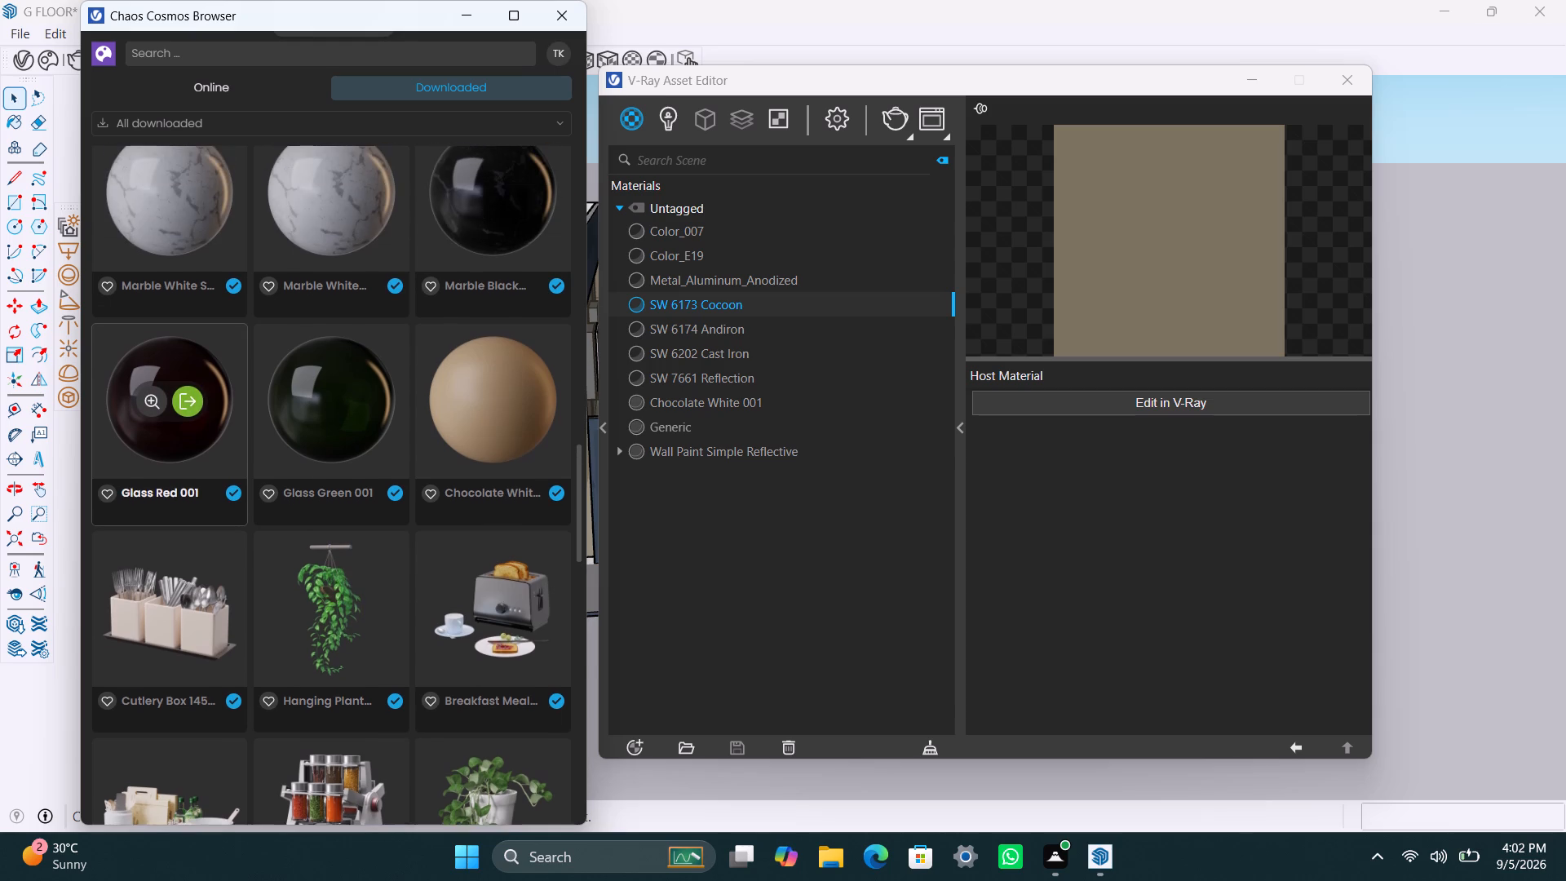
{"action": "left_click", "coordinate": [194, 417]}
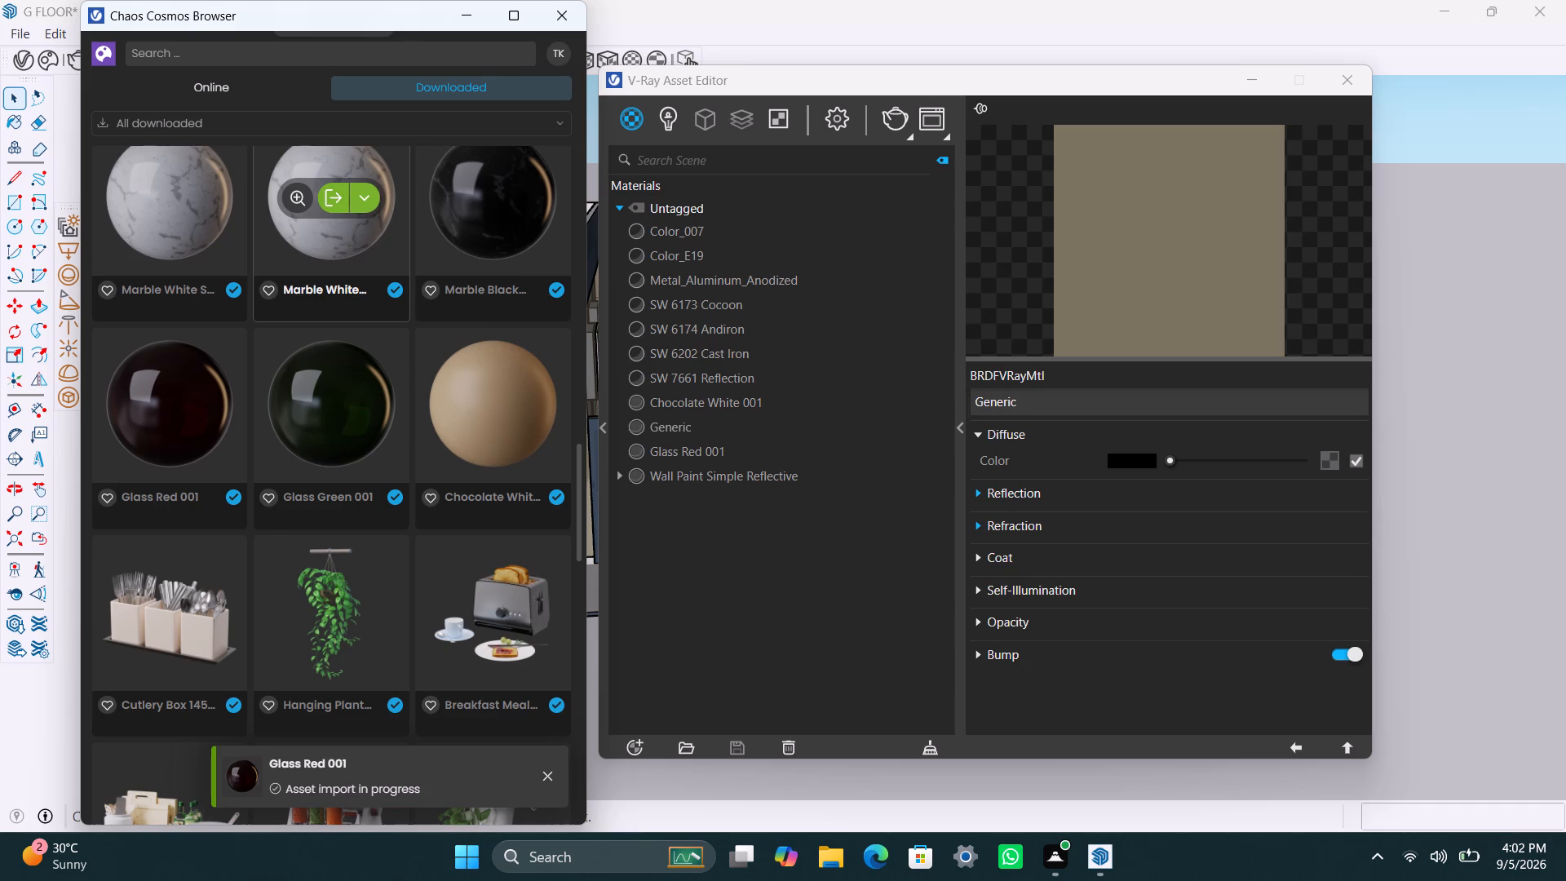
Import the Wood Dark 02 100cm material from the downloaded Cosmos assets.
{"action": "scroll", "coordinate": [389, 582], "scroll_direction": "down", "scroll_amount": 7}
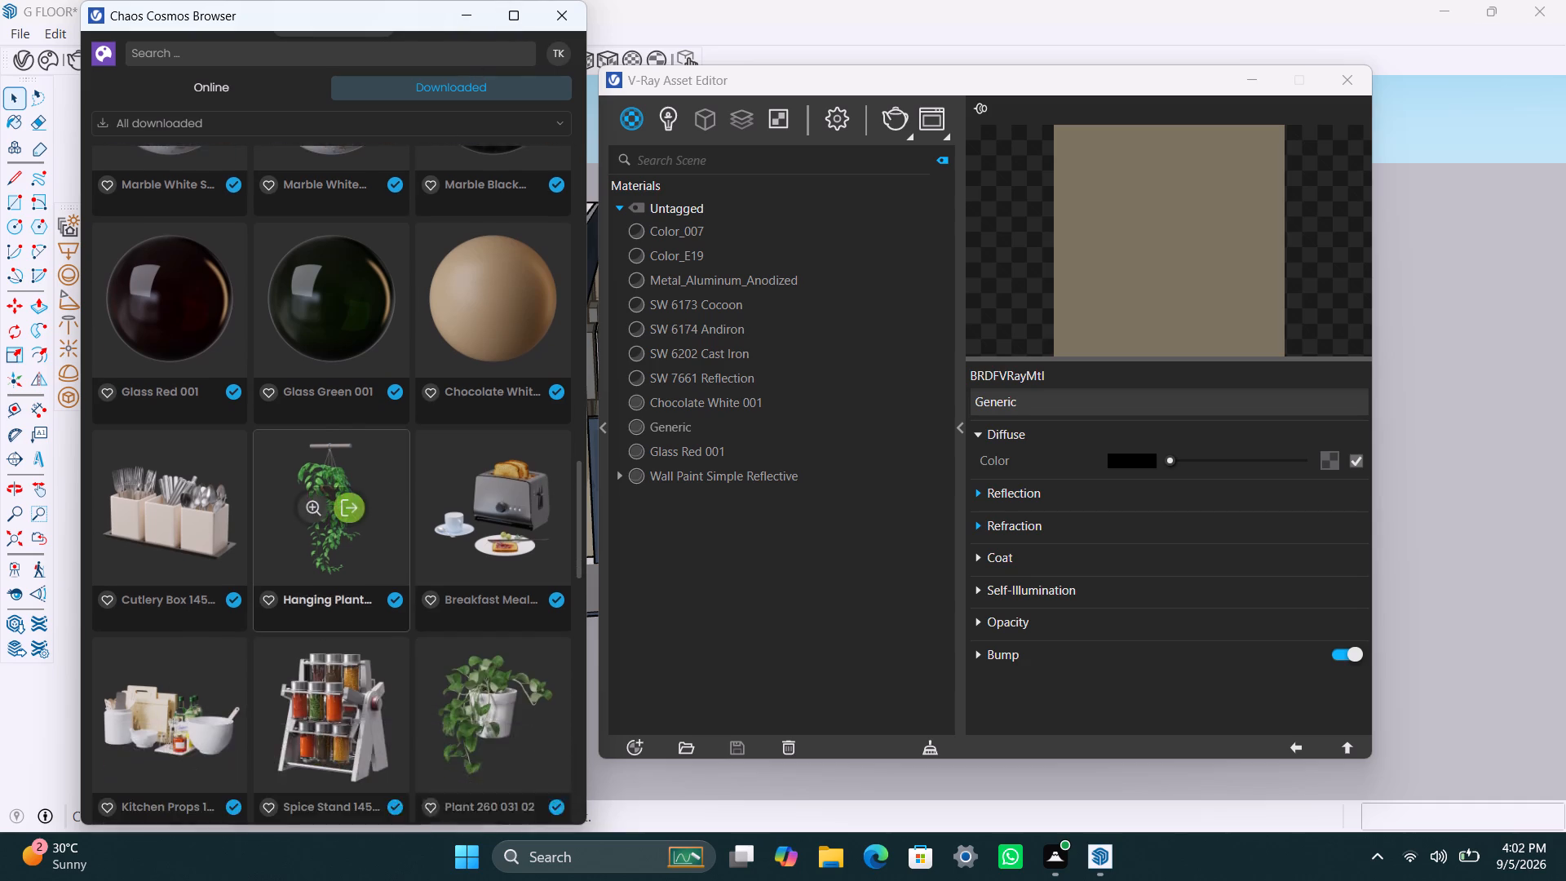
{"action": "scroll", "coordinate": [391, 587], "scroll_direction": "down", "scroll_amount": 4}
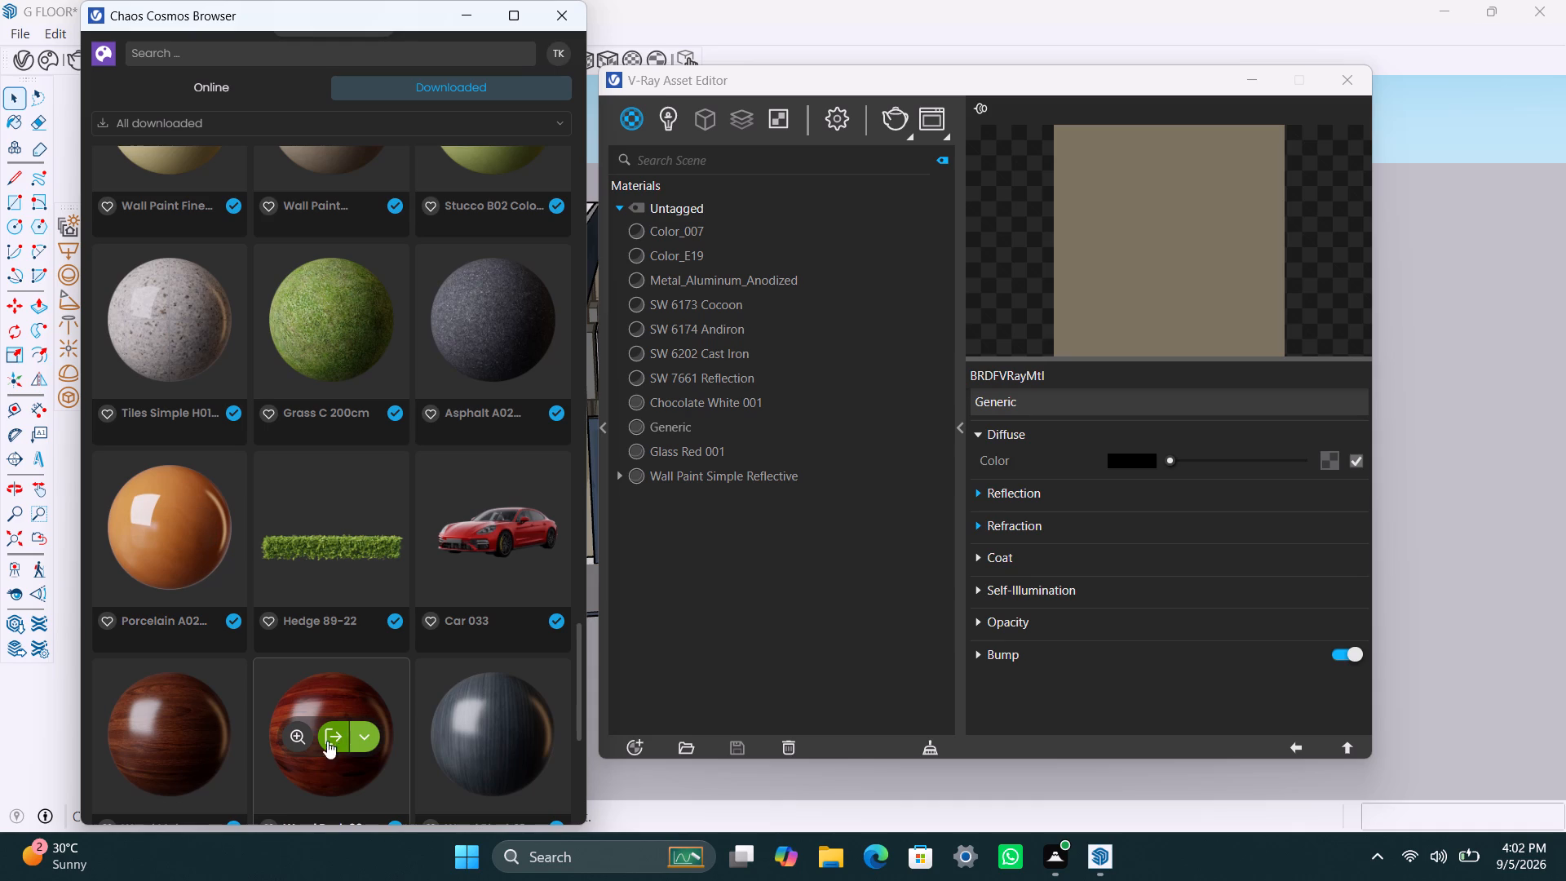
{"action": "scroll", "coordinate": [296, 751], "scroll_direction": "down", "scroll_amount": 4}
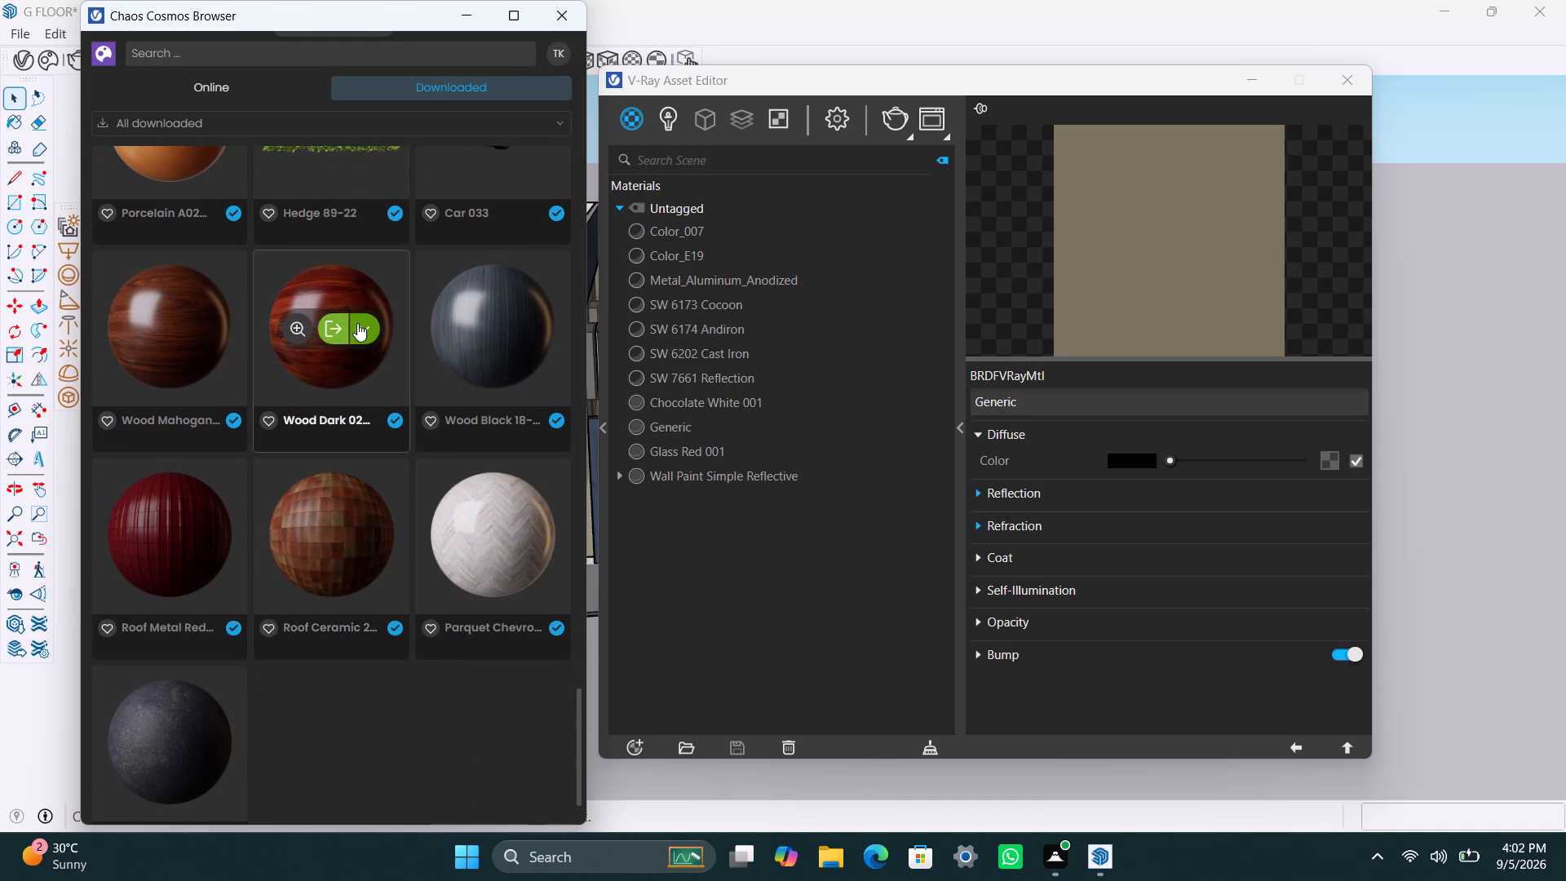
{"action": "left_click", "coordinate": [337, 330]}
Search the downloaded Cosmos assets for metal, import Metal Sandblasted Black 200cm, and minimize the asset browser.
{"action": "scroll", "coordinate": [334, 470], "scroll_direction": "up", "scroll_amount": 2}
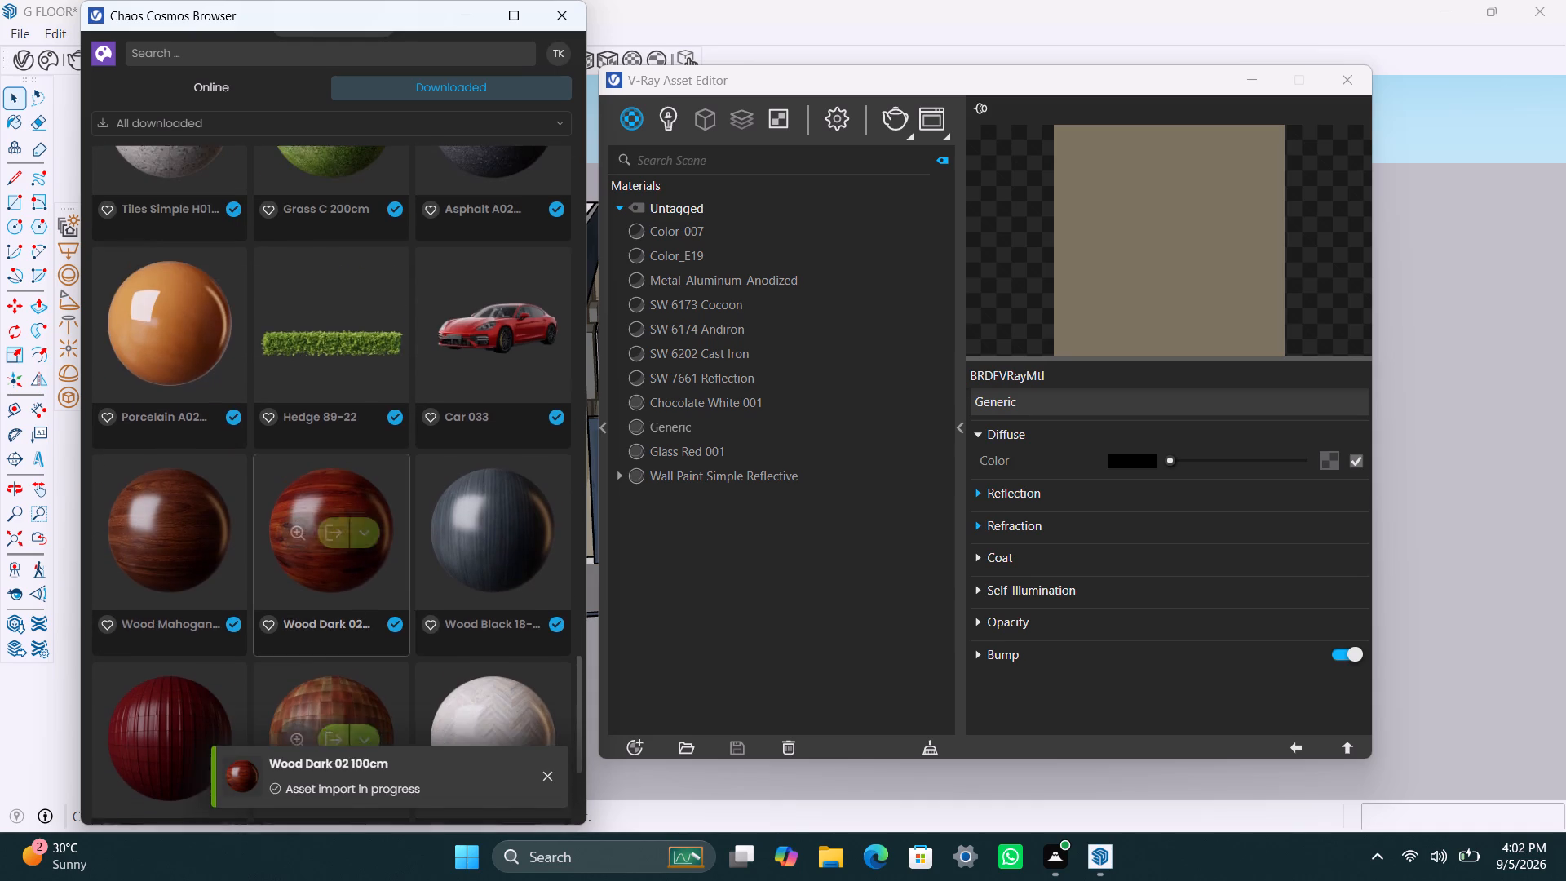
{"action": "scroll", "coordinate": [239, 449], "scroll_direction": "up", "scroll_amount": 8}
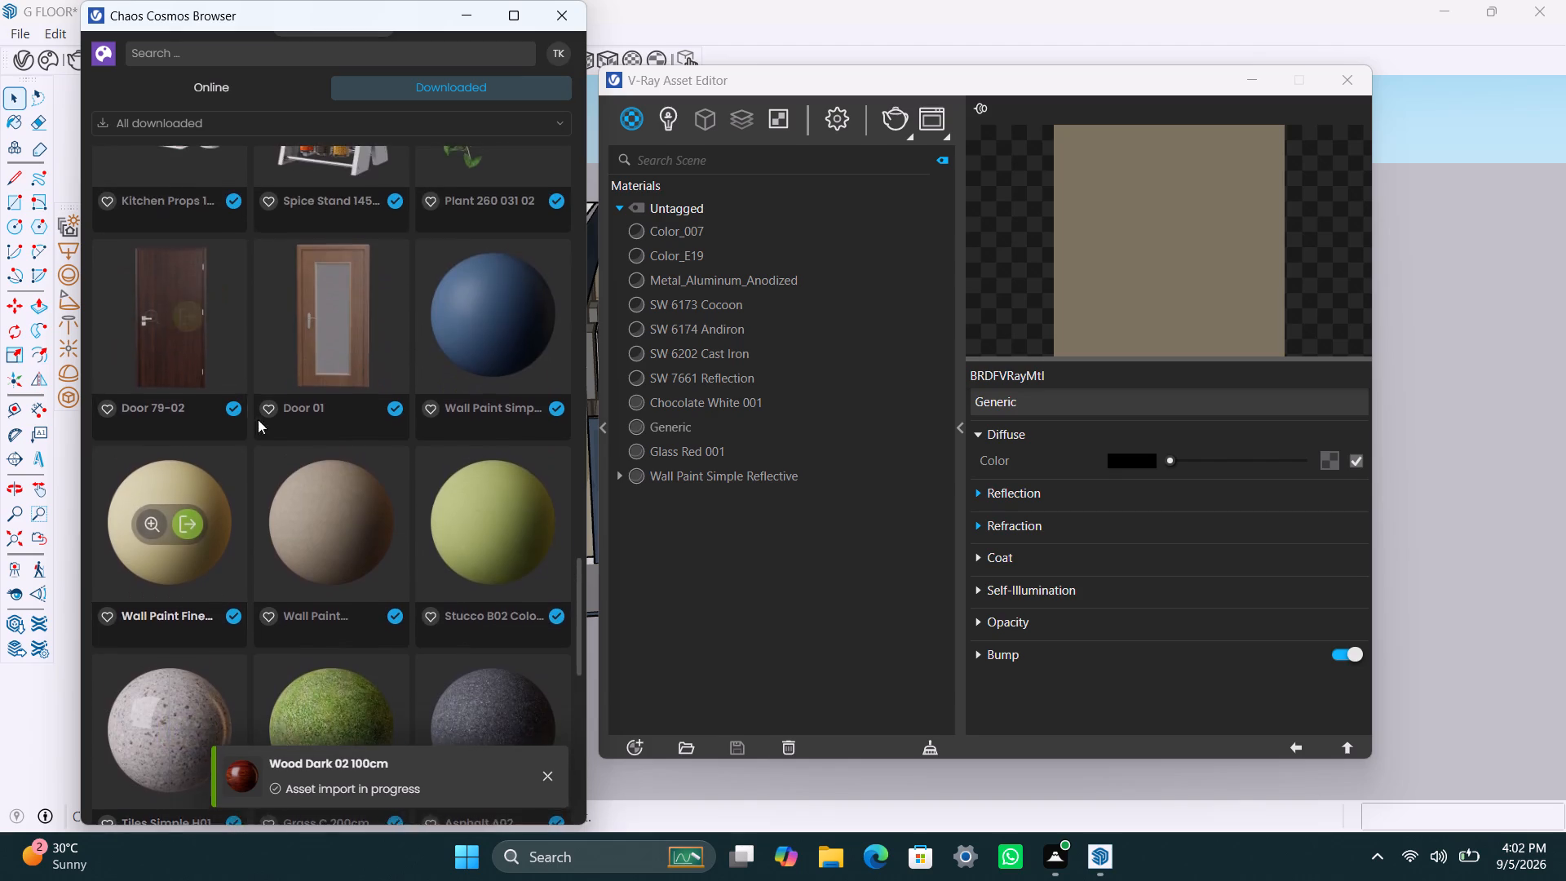
{"action": "scroll", "coordinate": [258, 419], "scroll_direction": "up", "scroll_amount": 2}
{"action": "scroll", "coordinate": [321, 427], "scroll_direction": "down", "scroll_amount": 2}
{"action": "scroll", "coordinate": [323, 429], "scroll_direction": "up", "scroll_amount": 1}
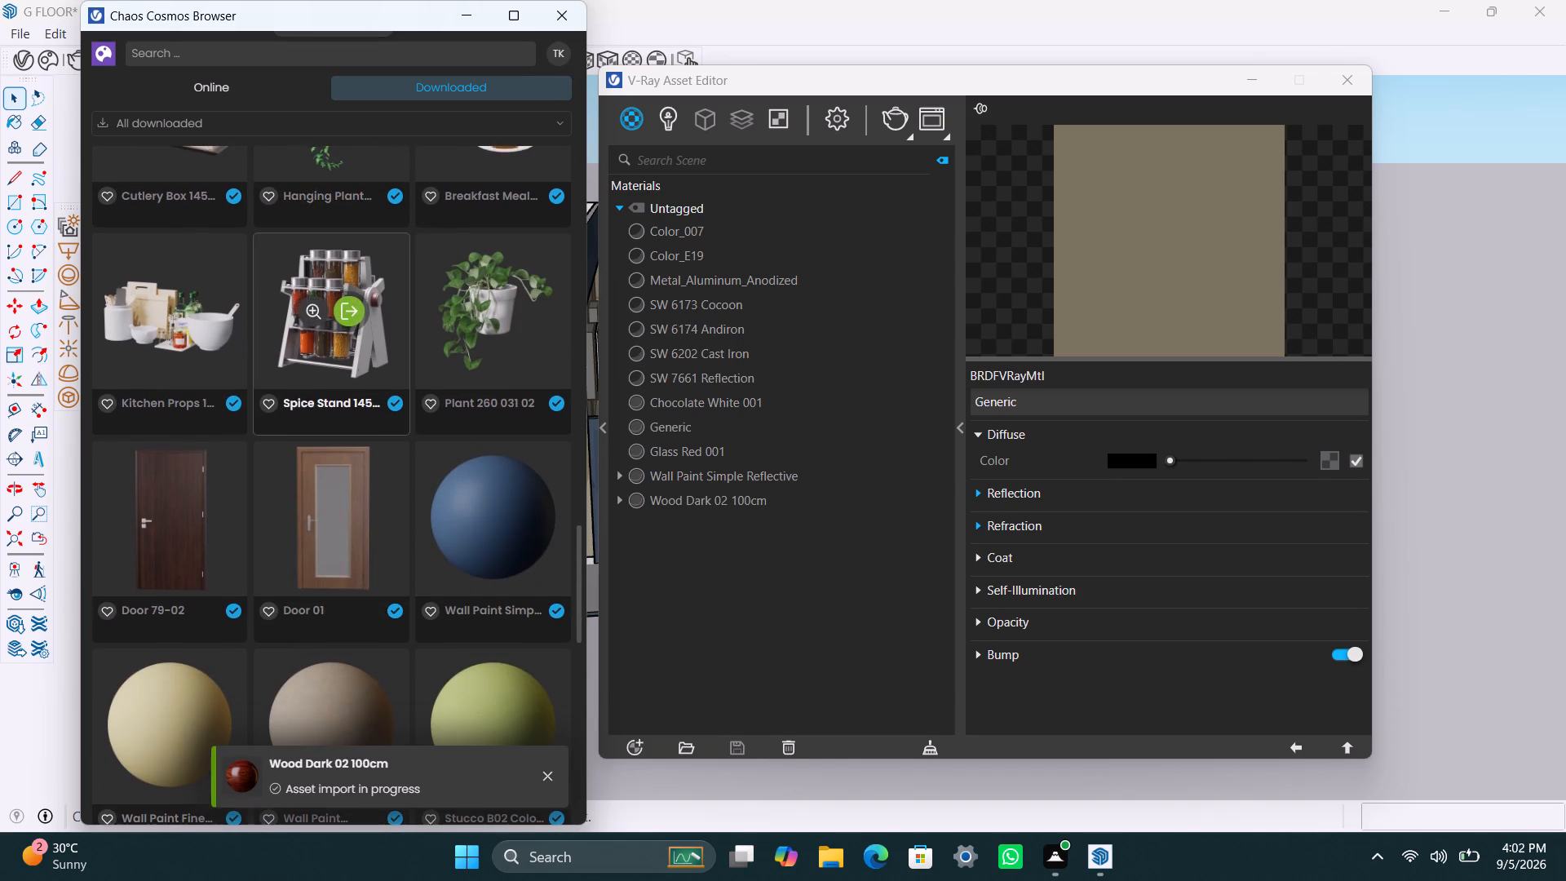
{"action": "scroll", "coordinate": [323, 429], "scroll_direction": "up", "scroll_amount": 9}
{"action": "scroll", "coordinate": [436, 155], "scroll_direction": "up", "scroll_amount": 4}
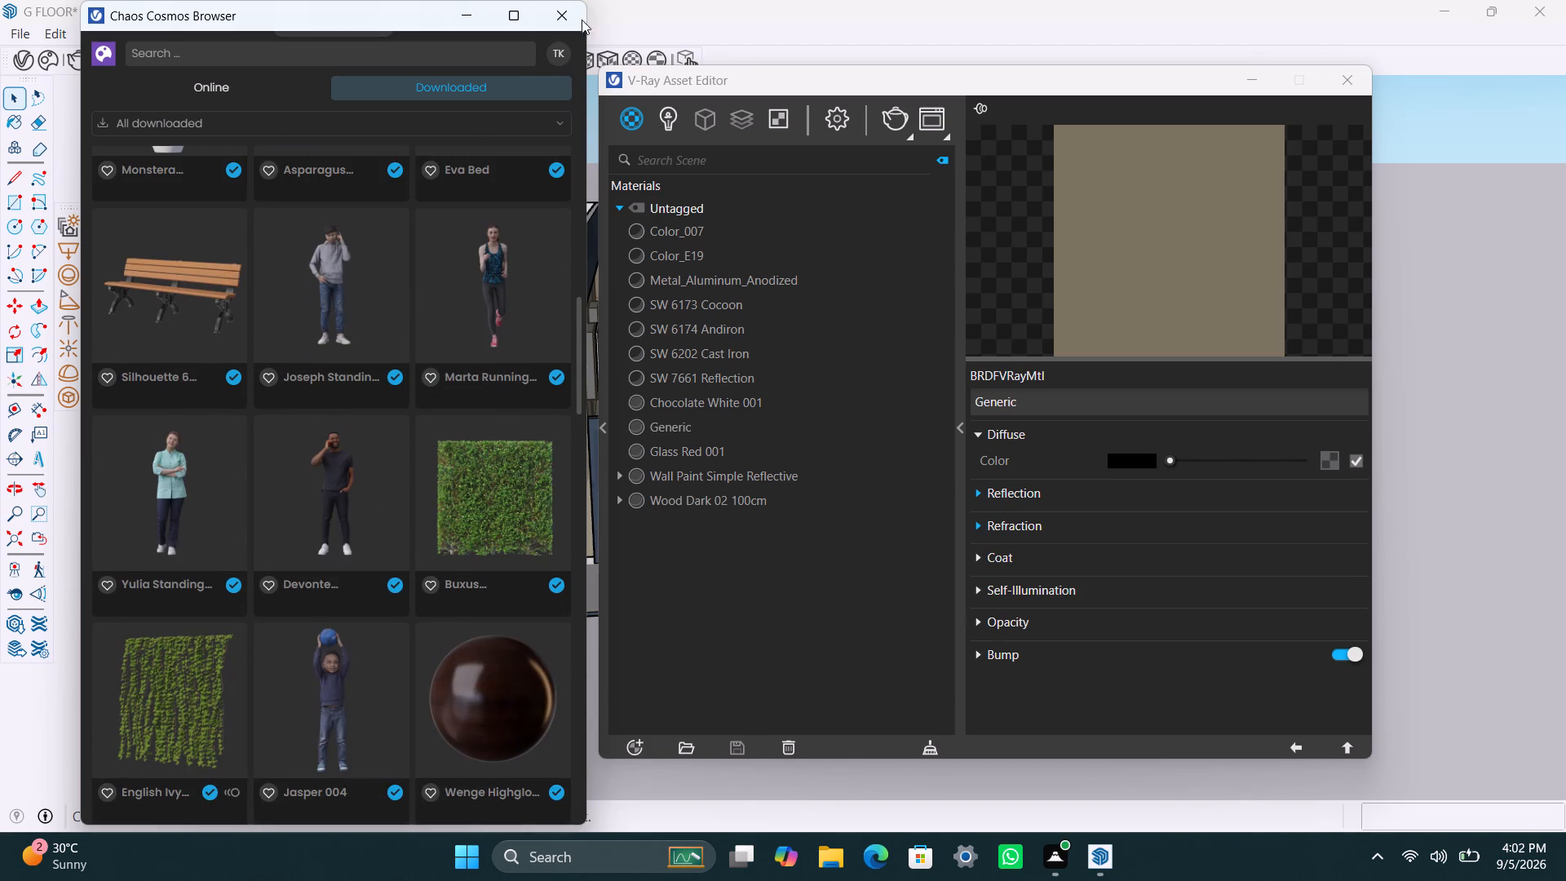
{"action": "scroll", "coordinate": [211, 74], "scroll_direction": "up", "scroll_amount": 2}
{"action": "left_click", "coordinate": [227, 49]}
{"action": "type", "text": "METAL"}
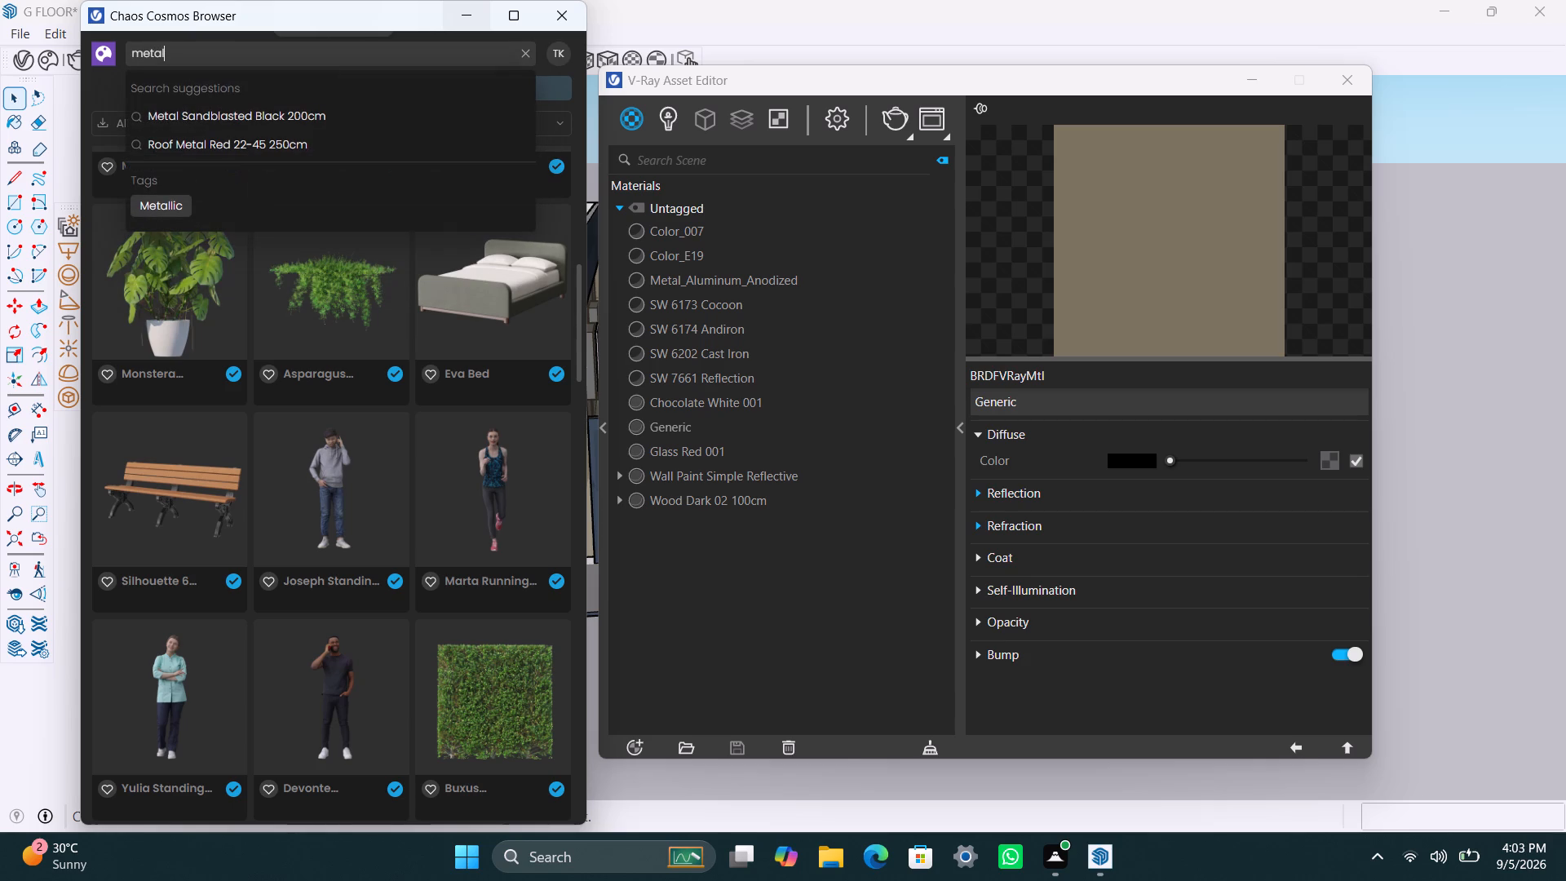
{"action": "left_click", "coordinate": [247, 128]}
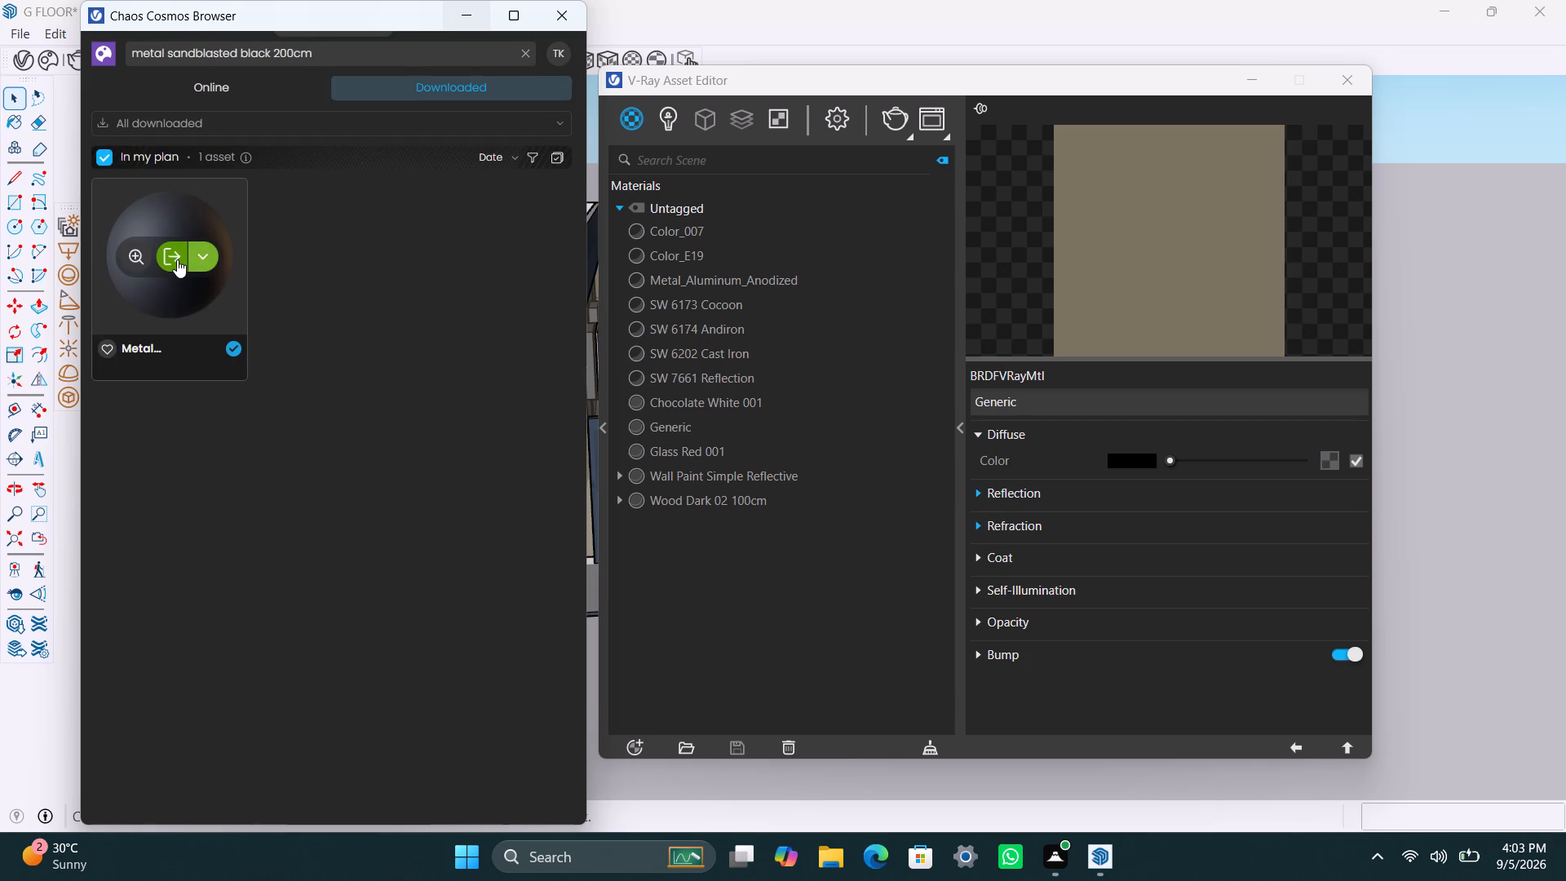
{"action": "left_click", "coordinate": [177, 259]}
{"action": "left_click", "coordinate": [474, 19]}
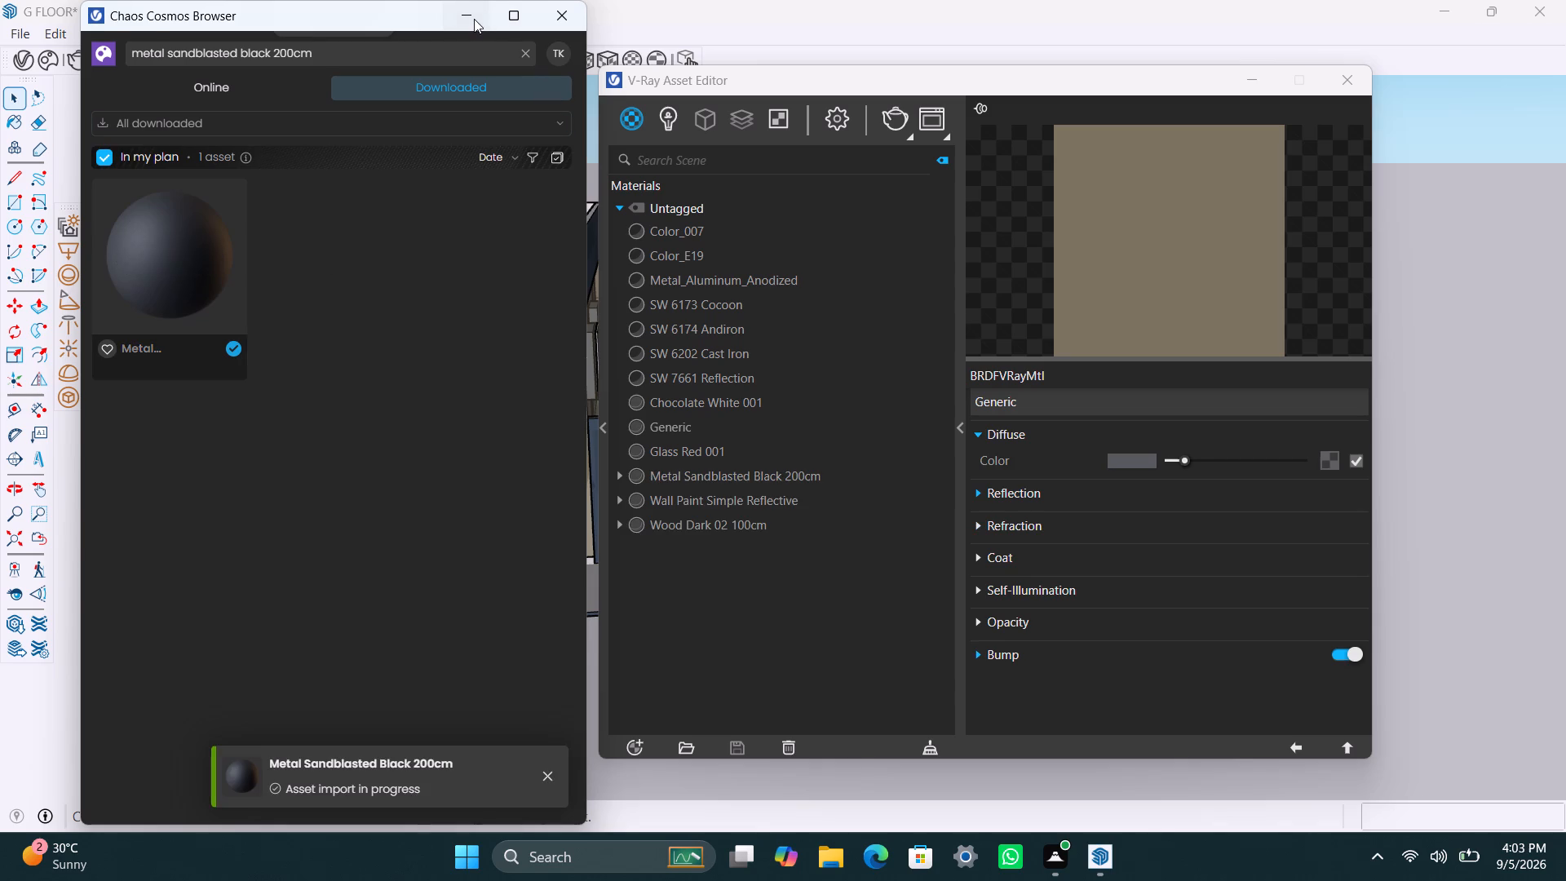
Open the garage shutter's top slat group and apply Metal Sandblasted Black 200cm to its front face.
{"action": "left_click", "coordinate": [664, 474]}
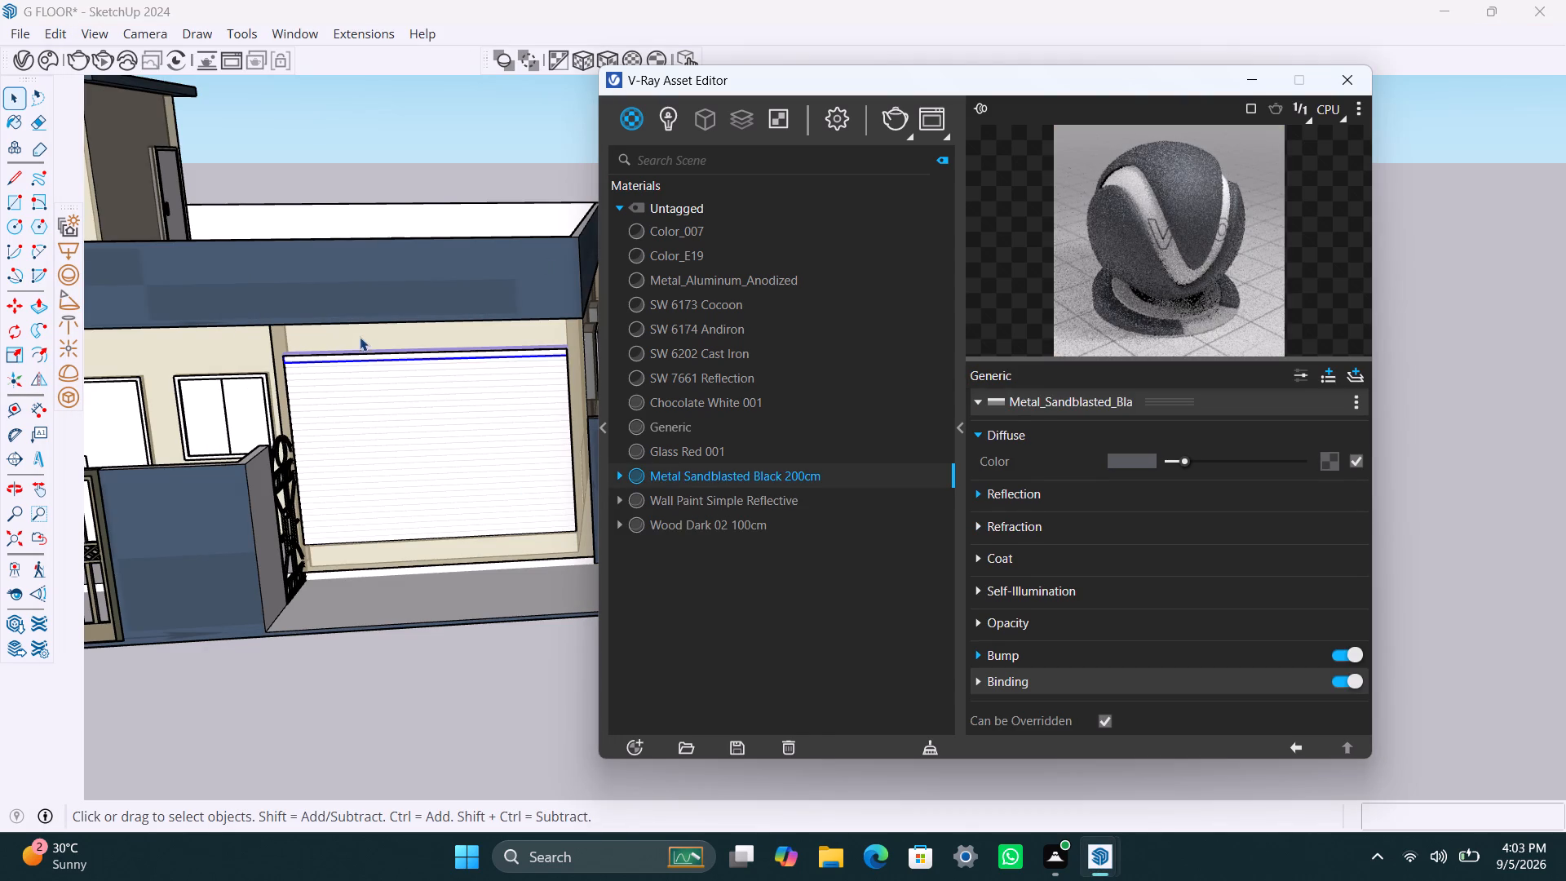
{"action": "right_click", "coordinate": [671, 469]}
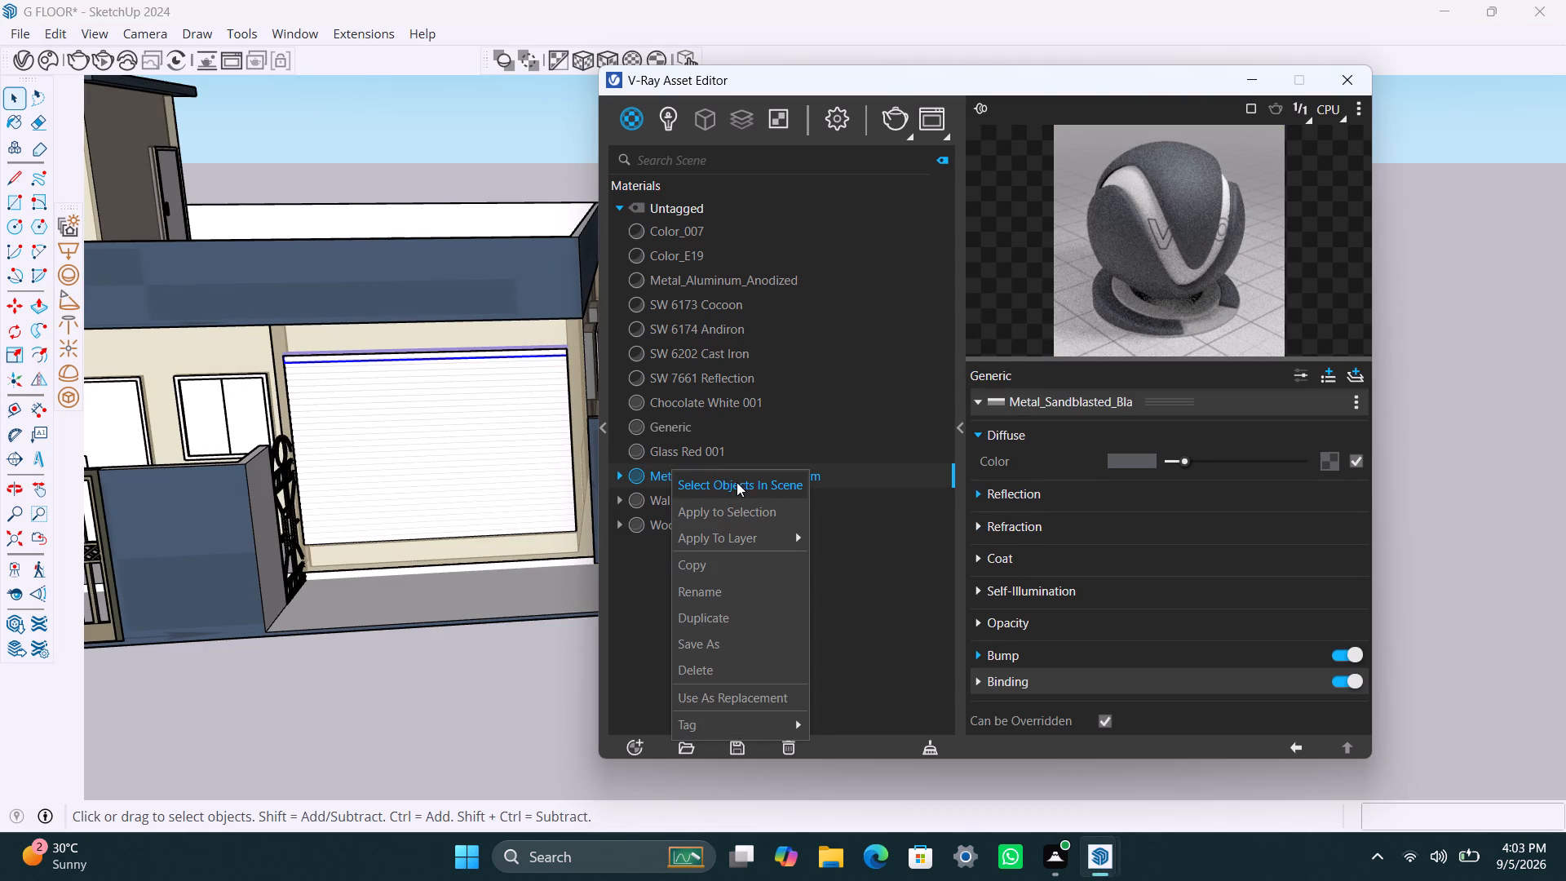
{"action": "left_click", "coordinate": [737, 482]}
{"action": "scroll", "coordinate": [376, 348], "scroll_direction": "up", "scroll_amount": 6}
{"action": "left_click", "coordinate": [387, 361]}
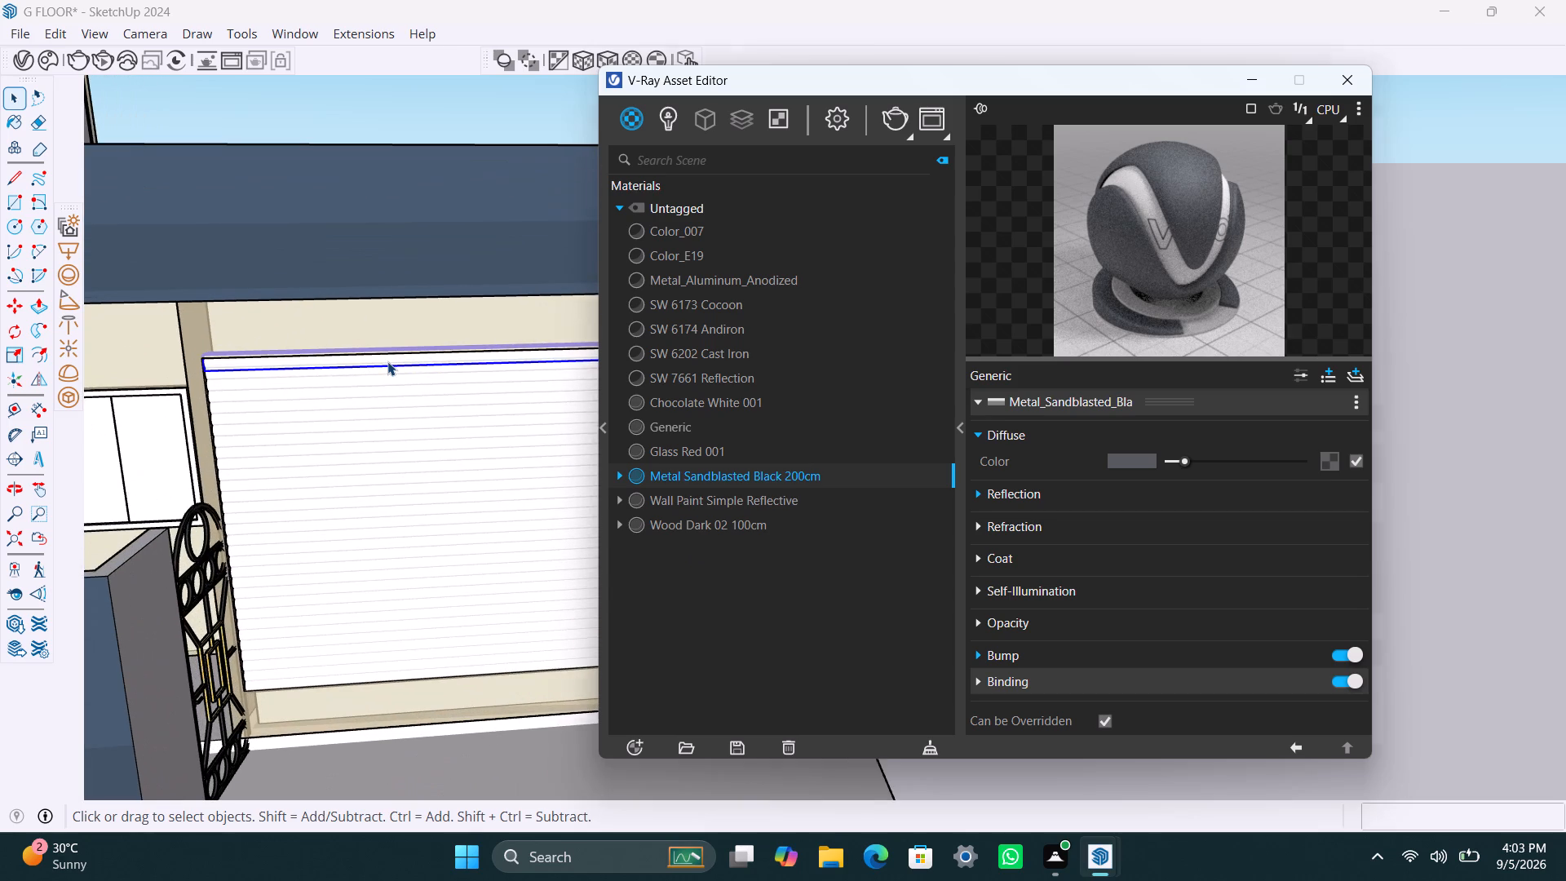
{"action": "double_click", "coordinate": [458, 360]}
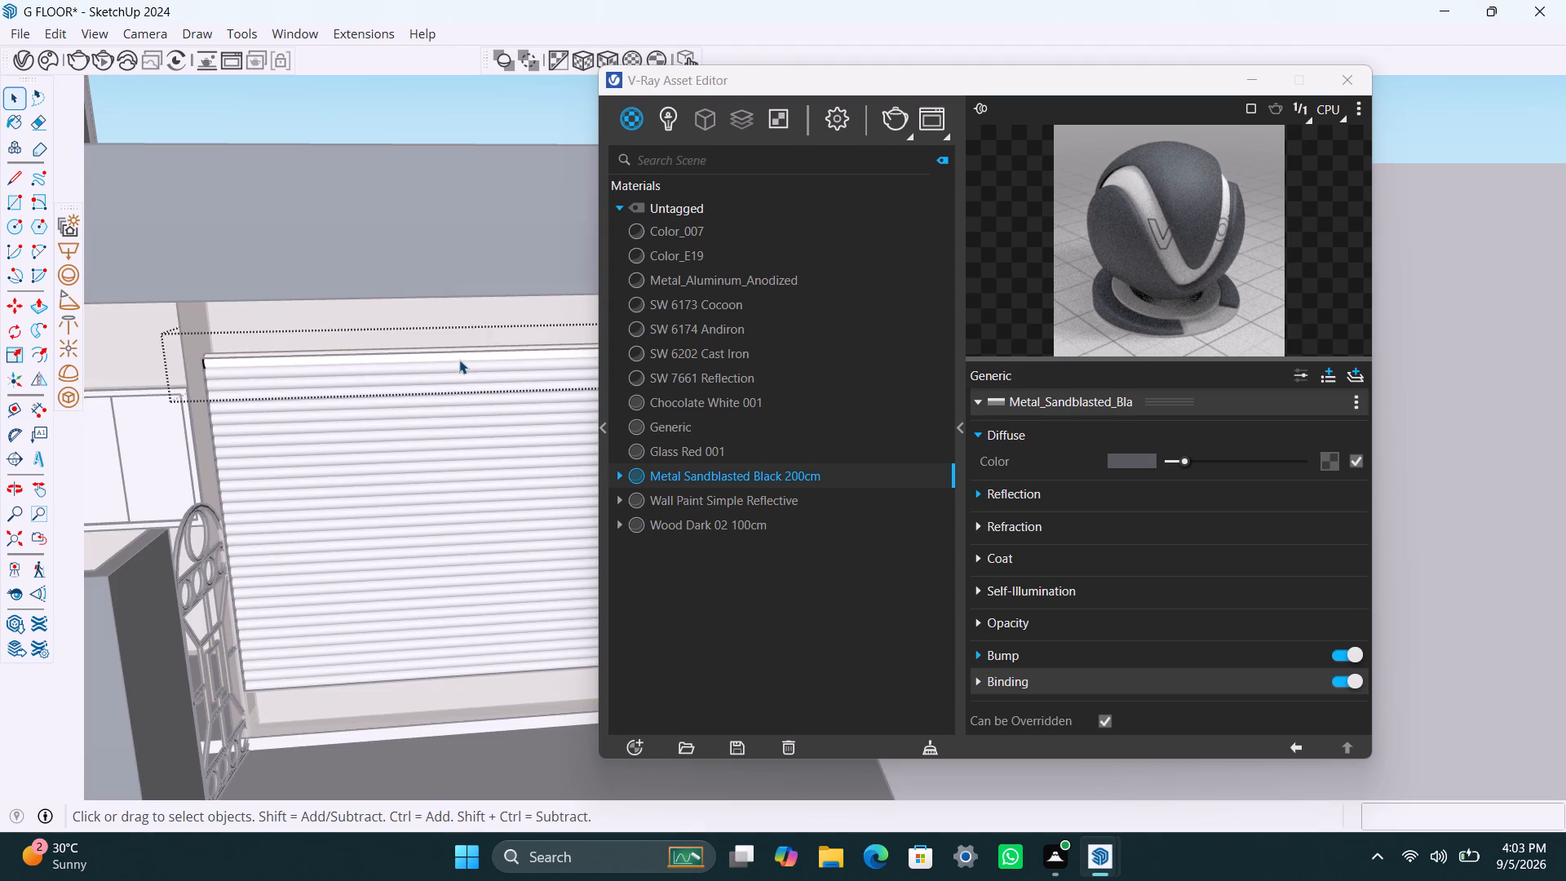
{"action": "left_click", "coordinate": [459, 360]}
{"action": "right_click", "coordinate": [686, 476]}
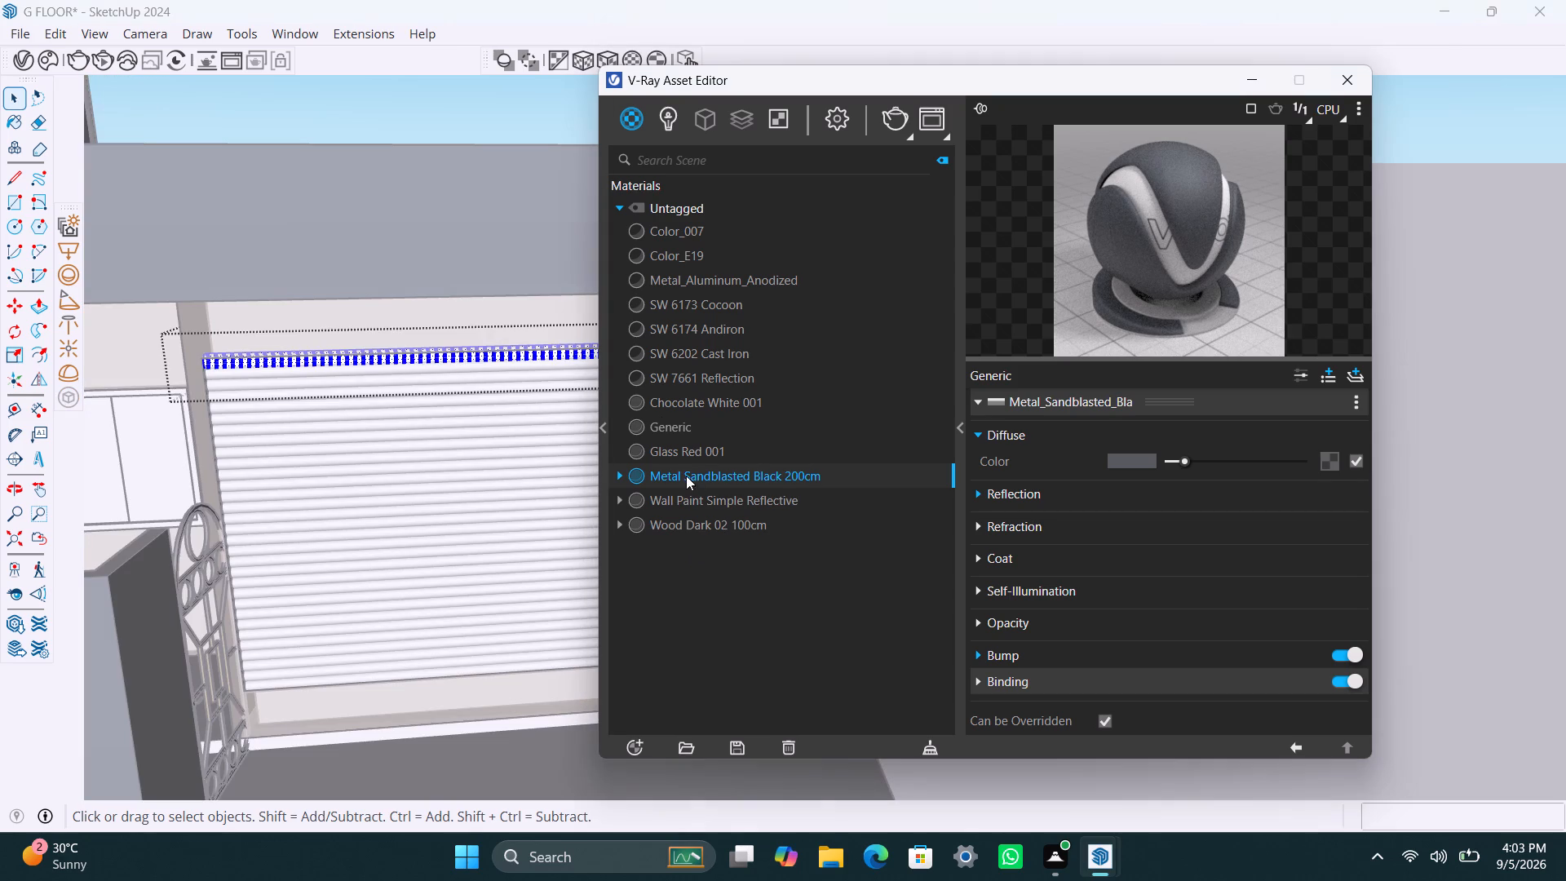
{"action": "left_click", "coordinate": [732, 255]}
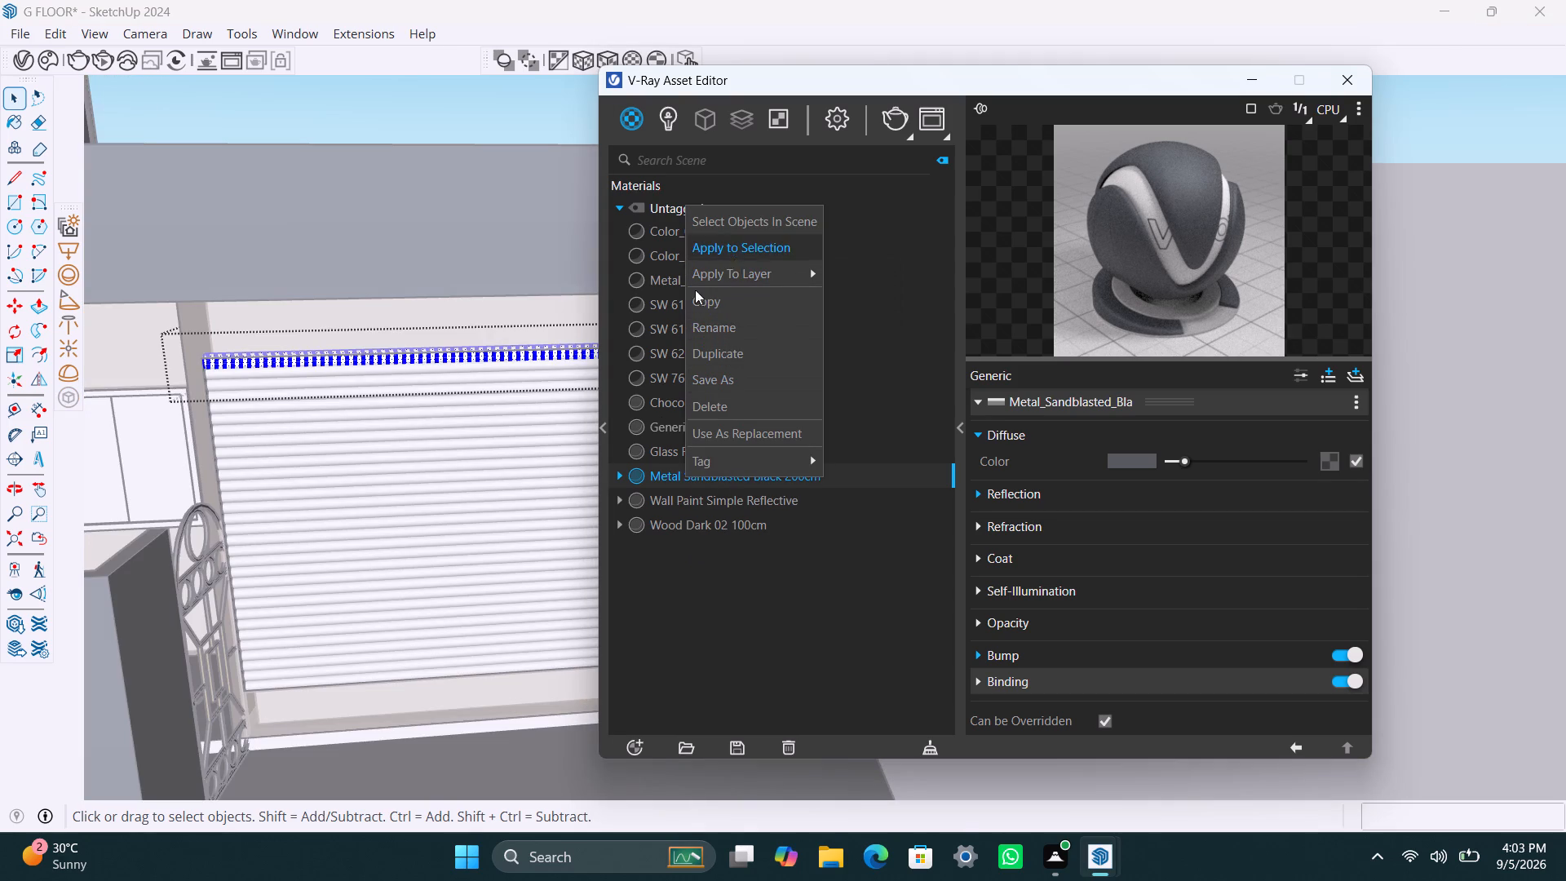
Apply Metal Sandblasted Black 200cm to the front faces of the second and third shutter slats from the top.
{"action": "left_click", "coordinate": [369, 370]}
{"action": "left_click", "coordinate": [374, 369]}
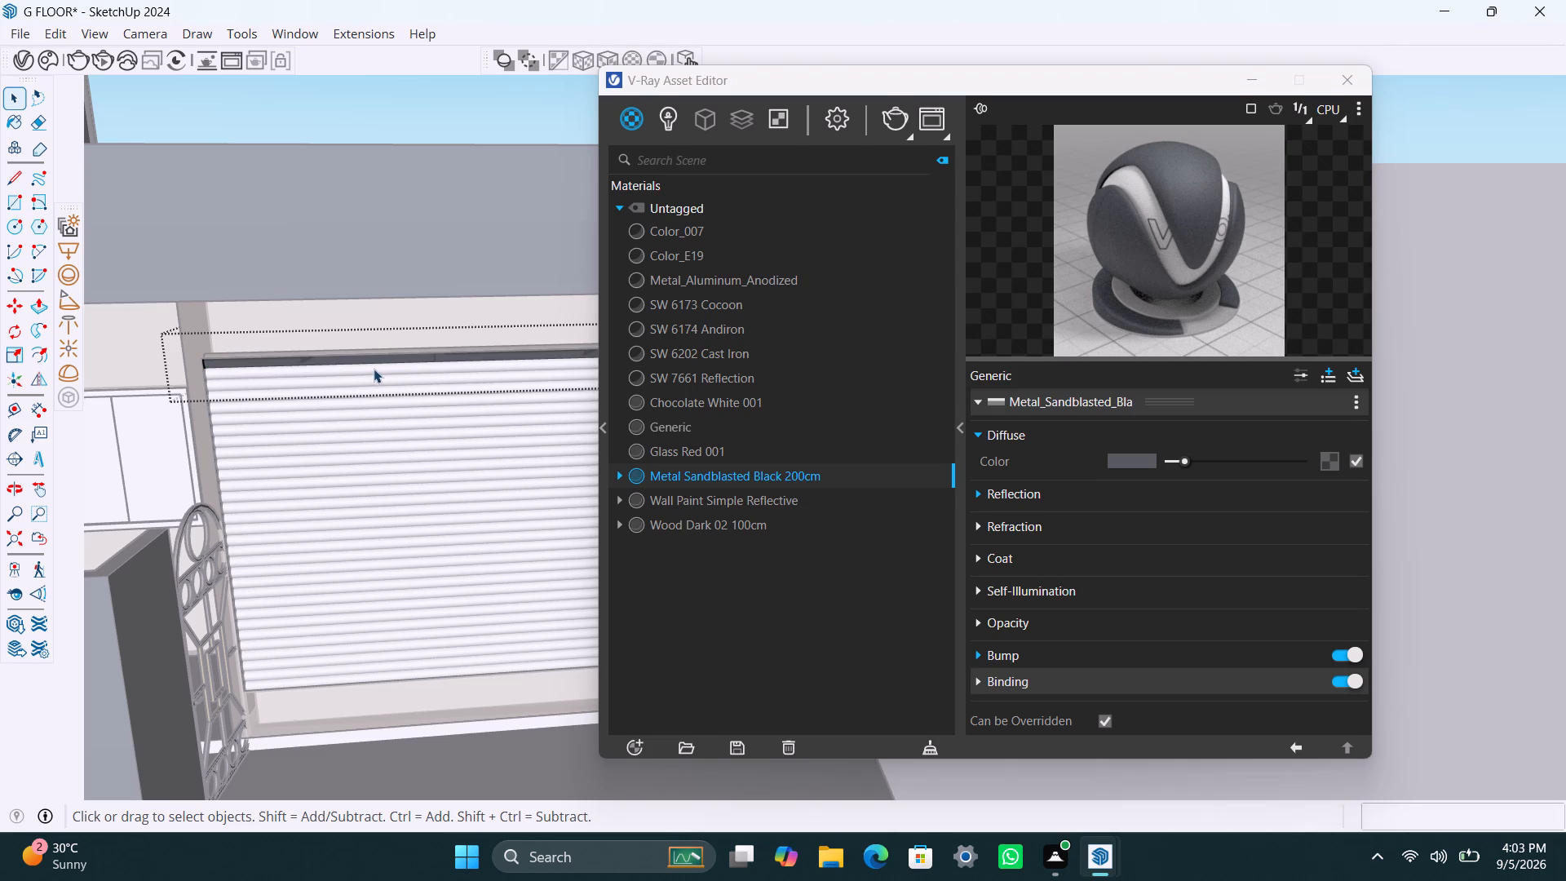
{"action": "scroll", "coordinate": [310, 375], "scroll_direction": "up", "scroll_amount": 6}
{"action": "left_click", "coordinate": [219, 373]}
{"action": "double_click", "coordinate": [218, 373]}
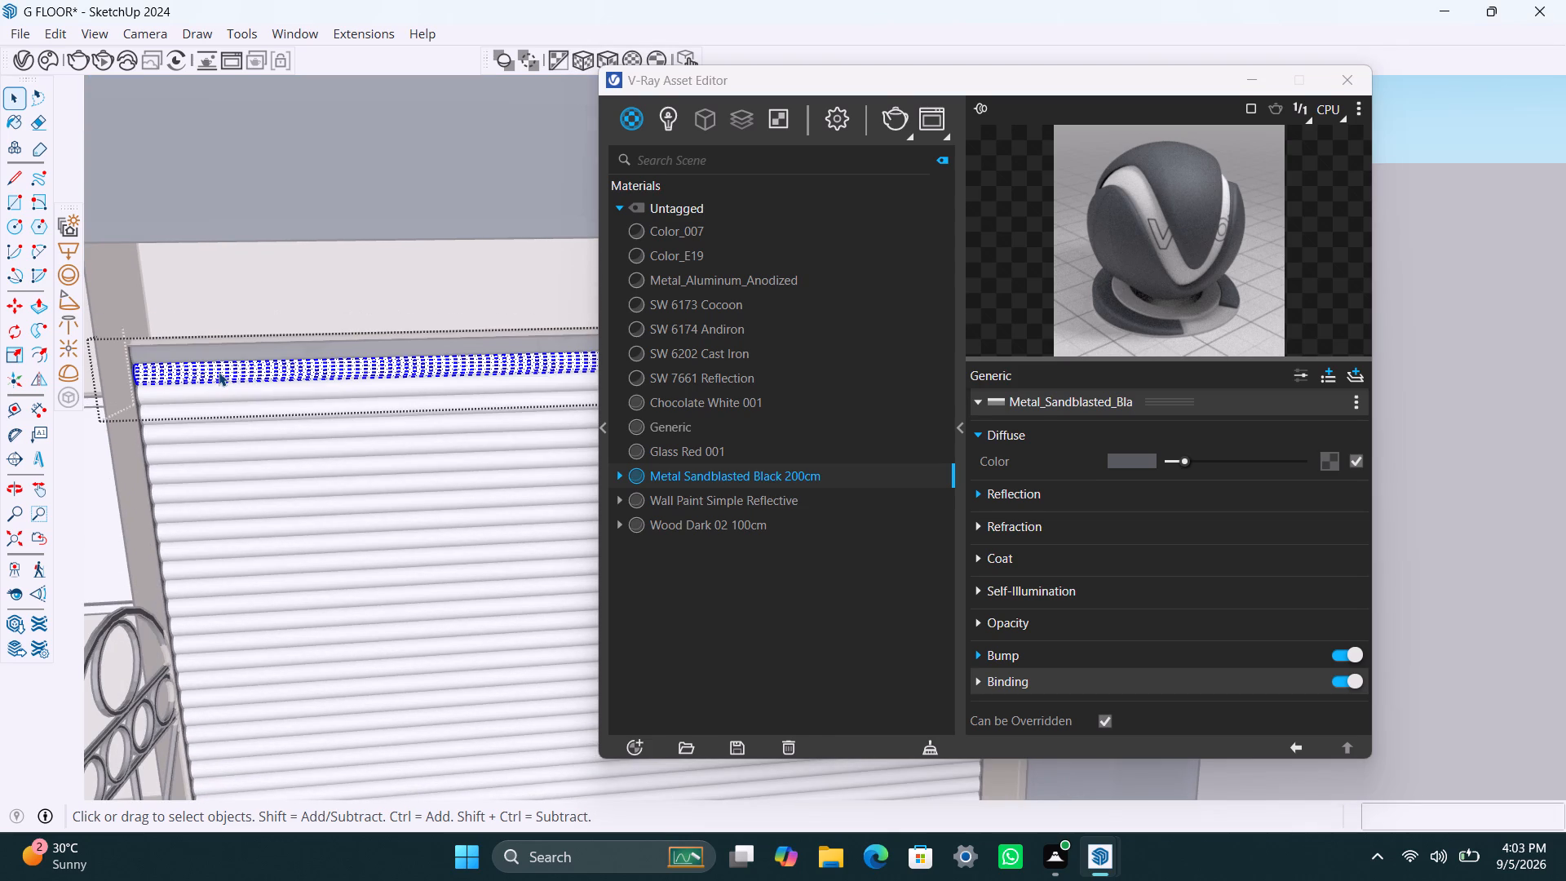
{"action": "right_click", "coordinate": [661, 471]}
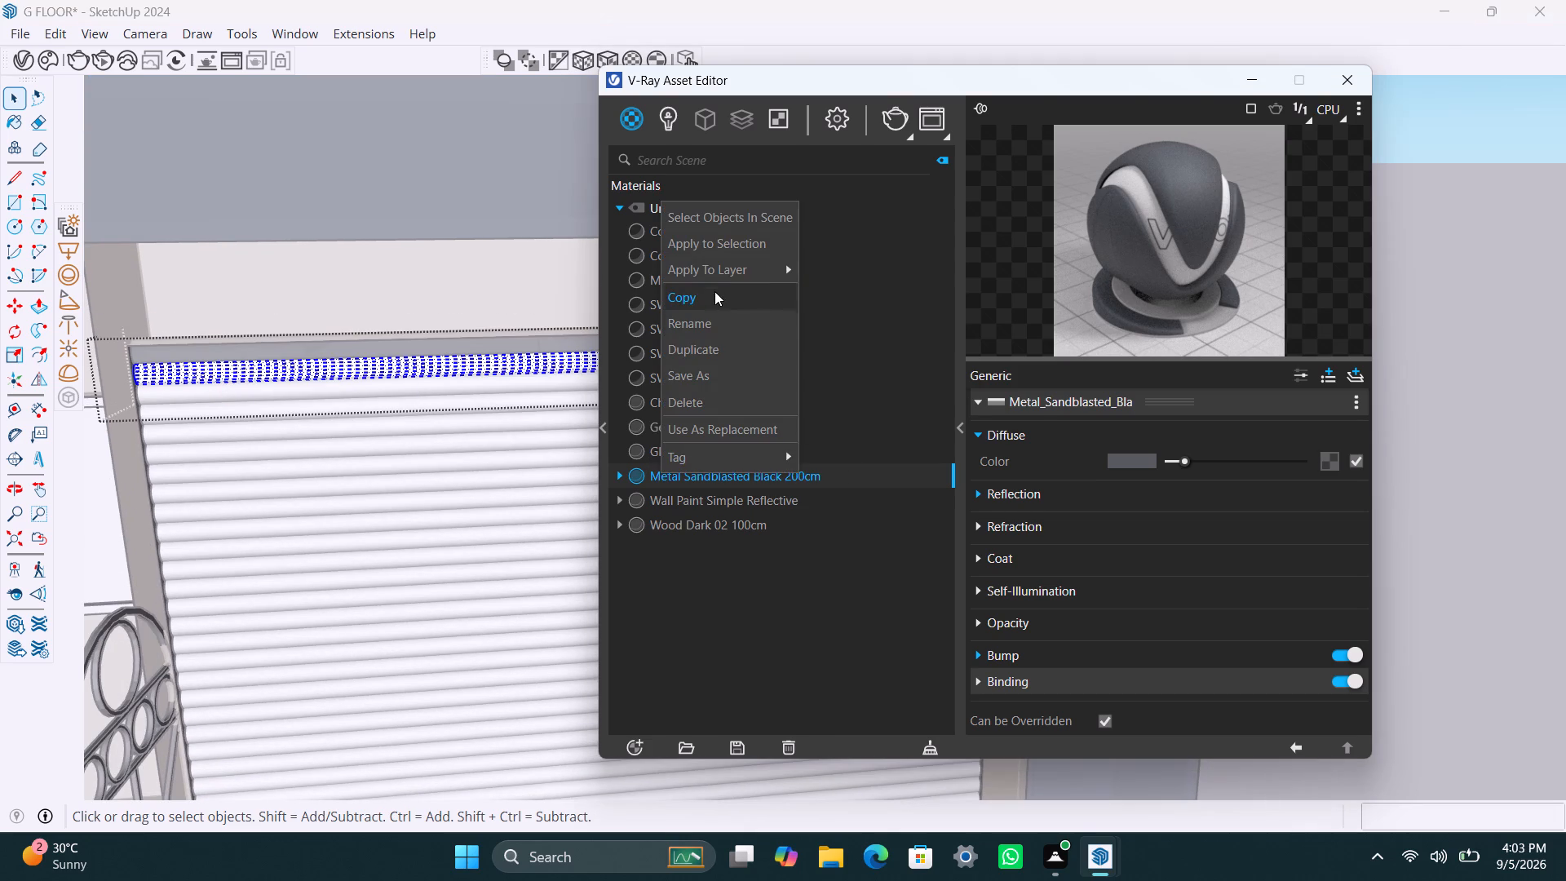
{"action": "left_click", "coordinate": [703, 249]}
{"action": "triple_click", "coordinate": [310, 380]}
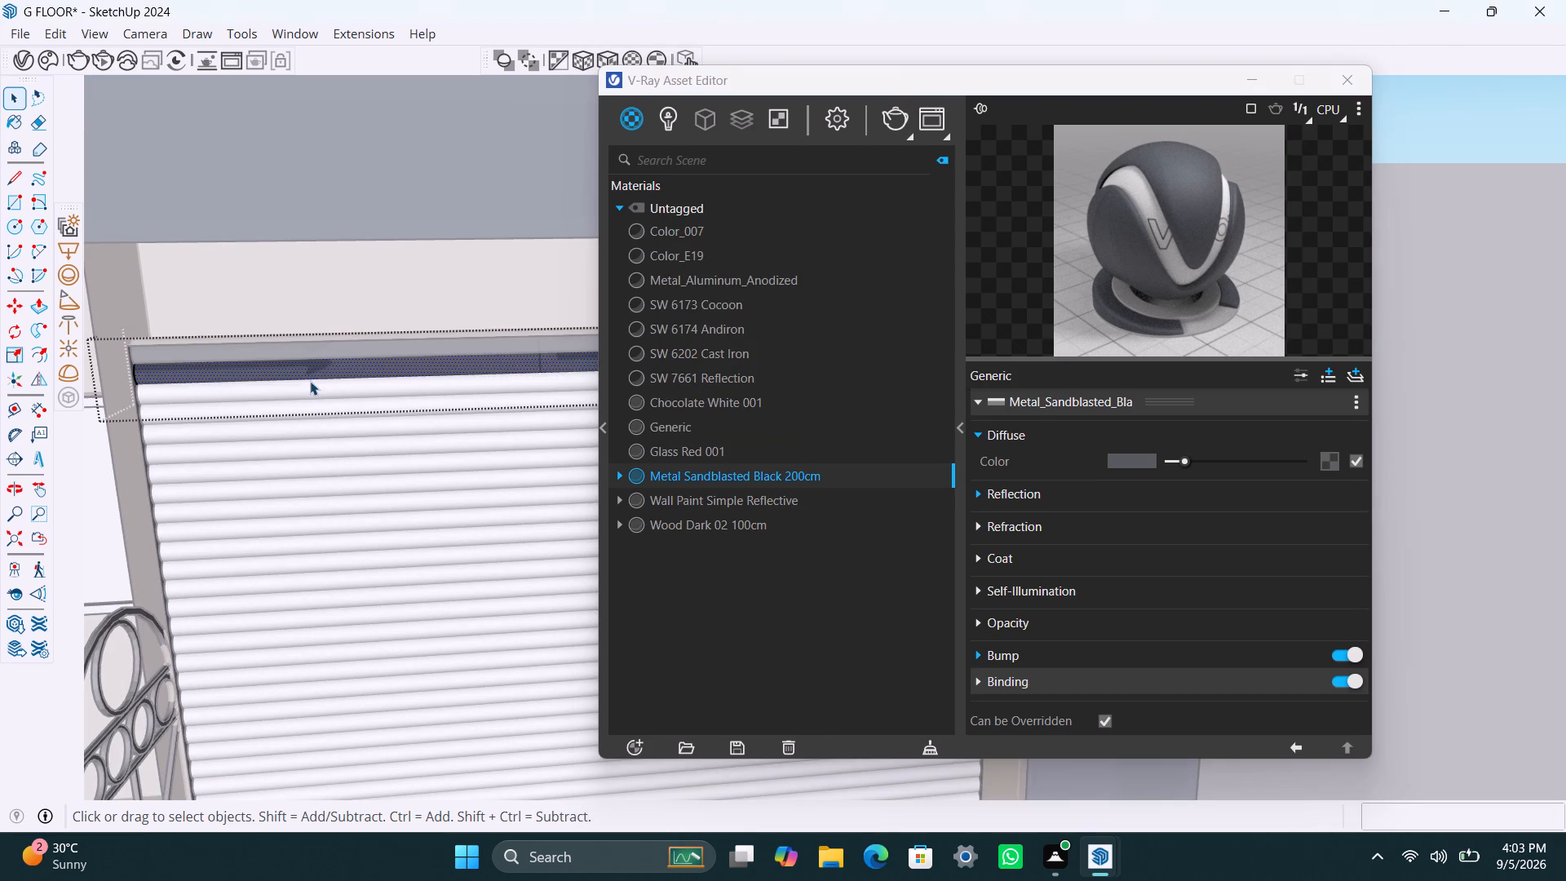
{"action": "left_click", "coordinate": [315, 384]}
{"action": "left_click", "coordinate": [326, 390]}
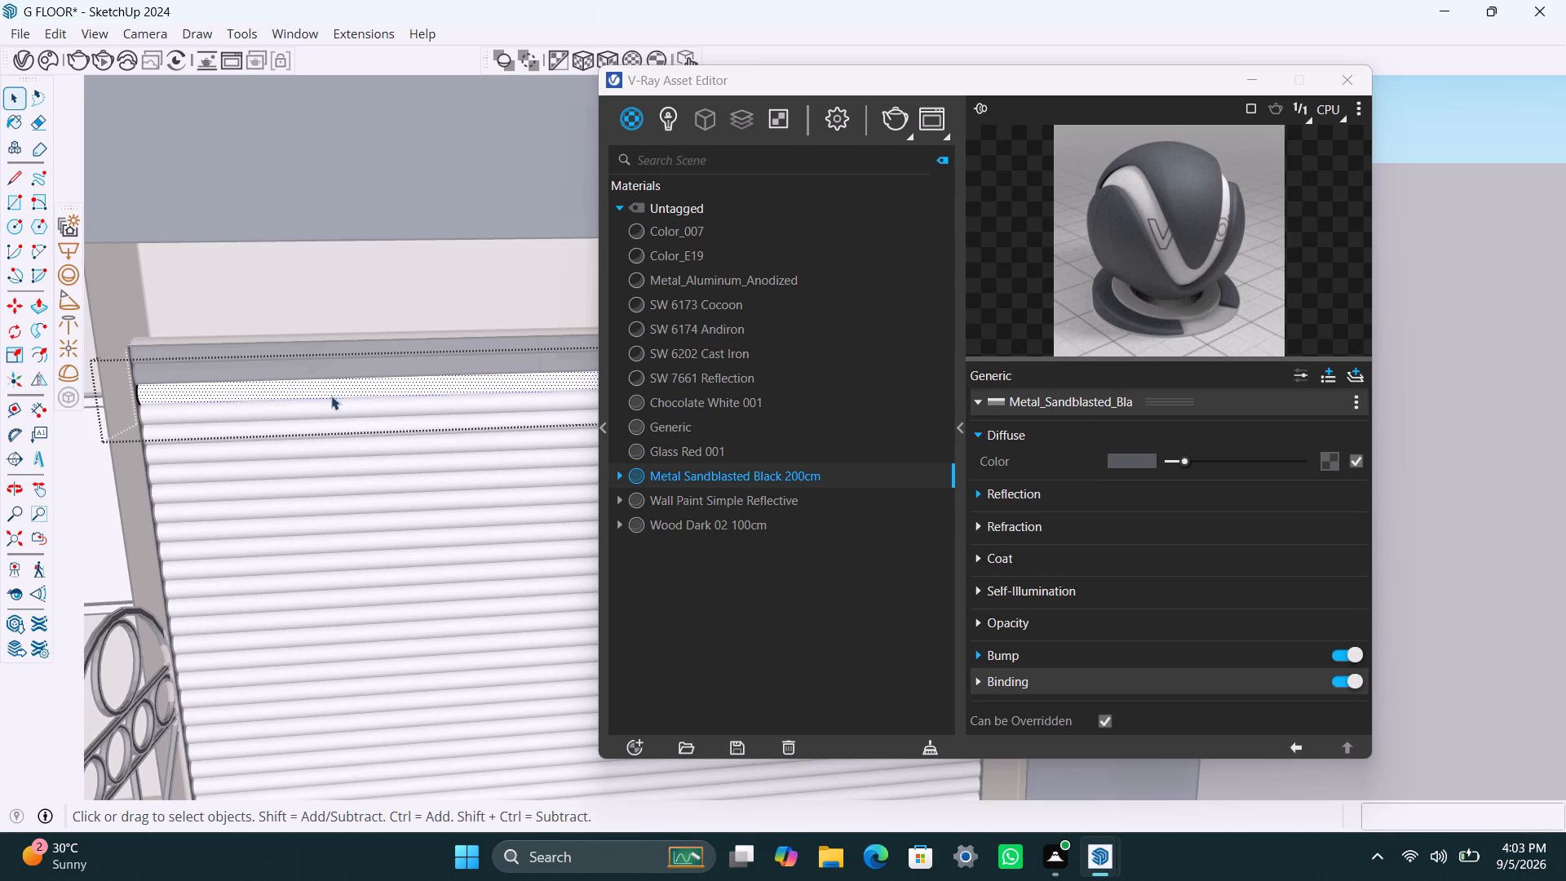
{"action": "right_click", "coordinate": [719, 470]}
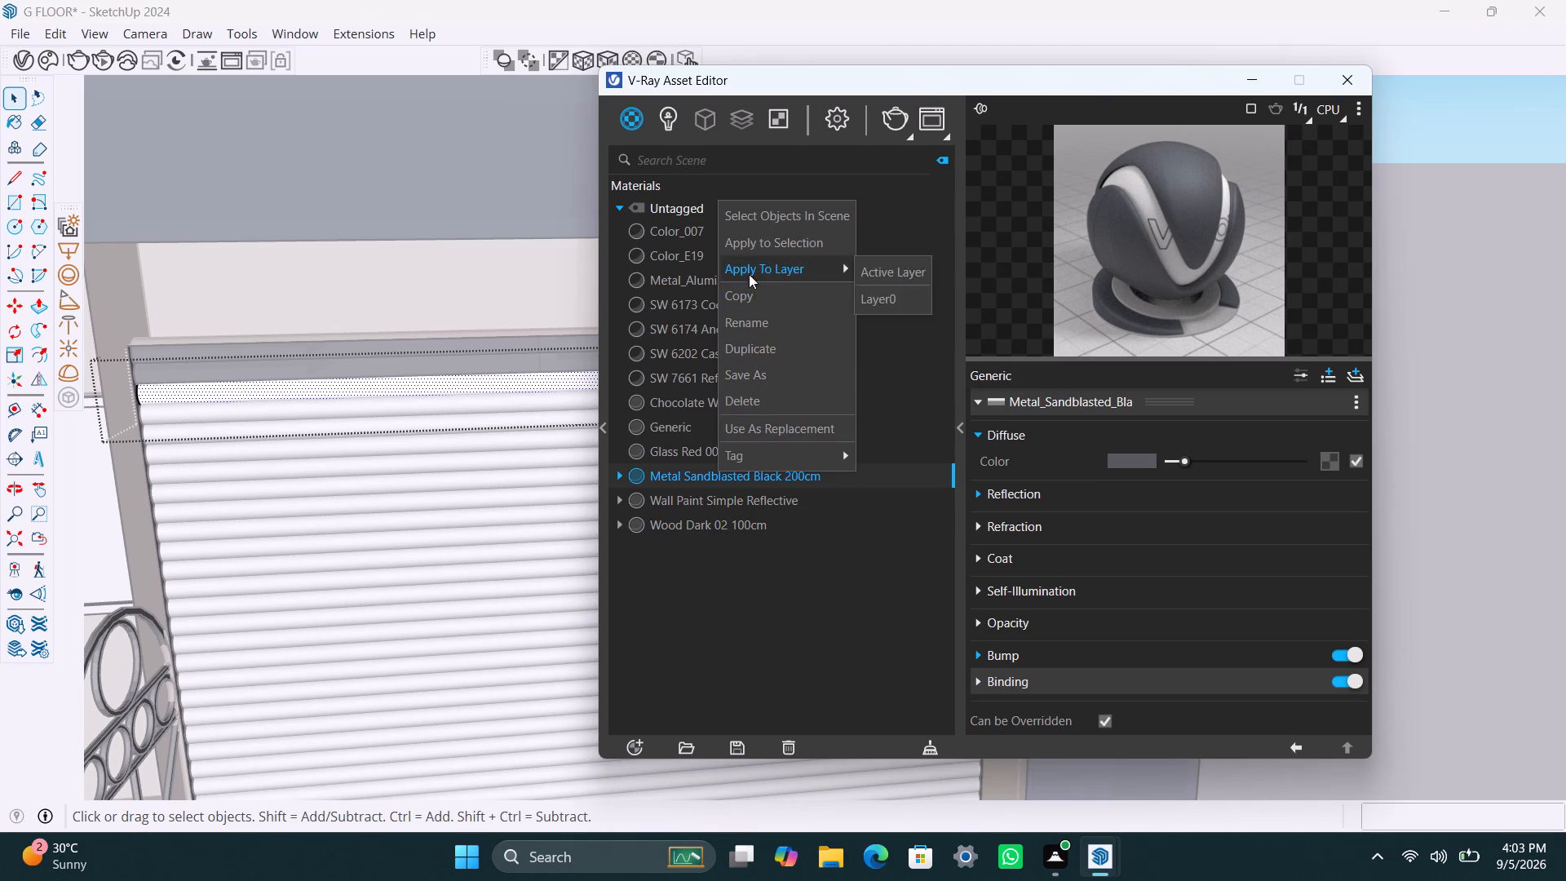
{"action": "left_click", "coordinate": [745, 237]}
Apply Metal Sandblasted Black 200cm to the fourth, fifth and sixth garage shutter slats from the top.
{"action": "double_click", "coordinate": [323, 403]}
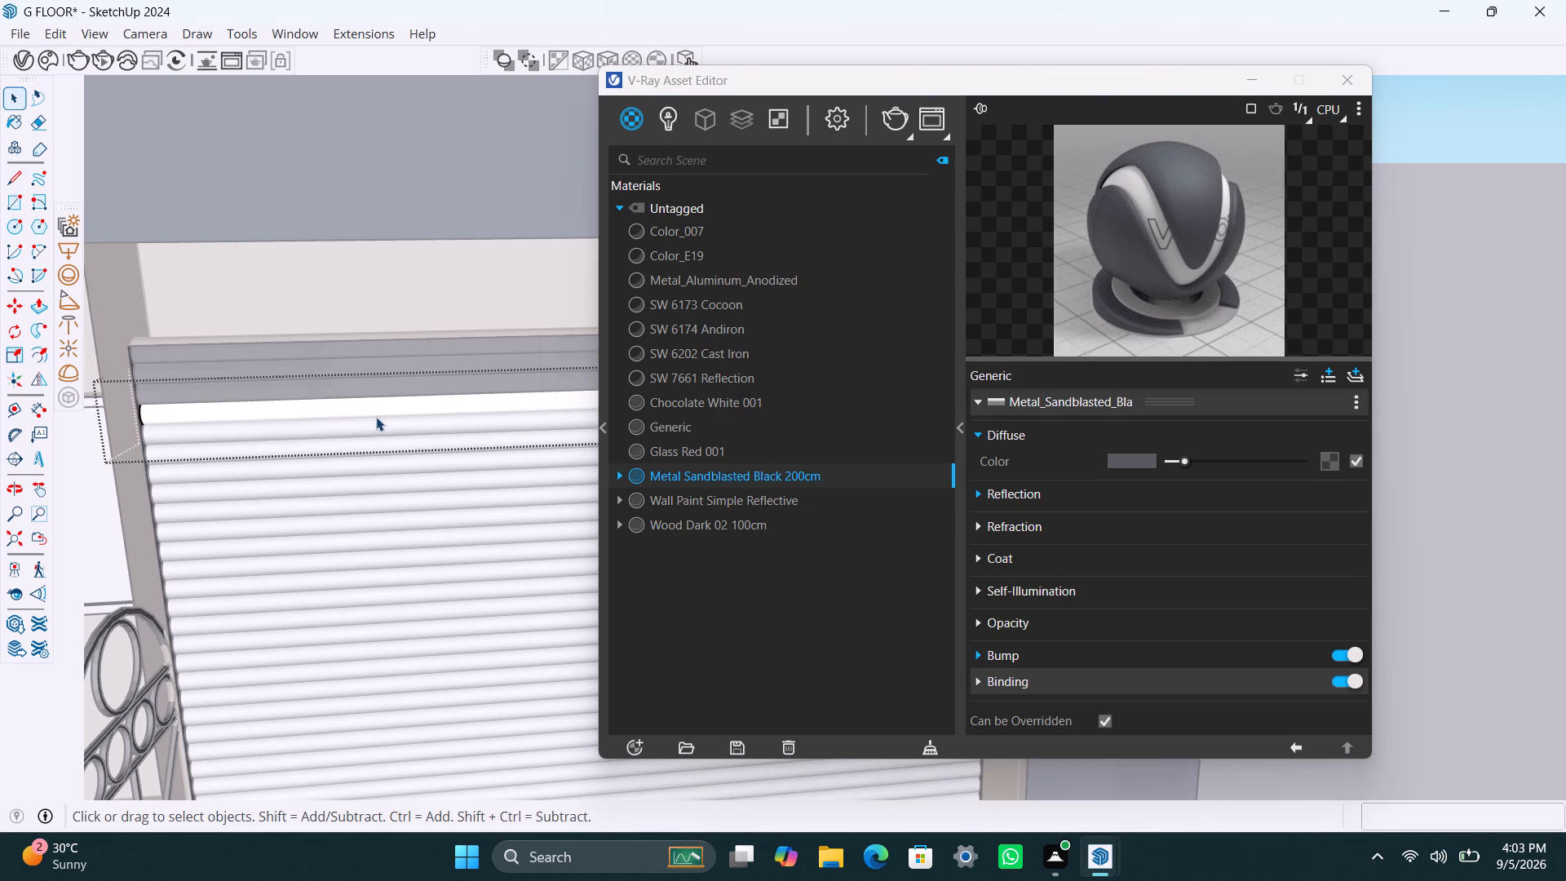
{"action": "left_click", "coordinate": [374, 404]}
{"action": "right_click", "coordinate": [728, 481]}
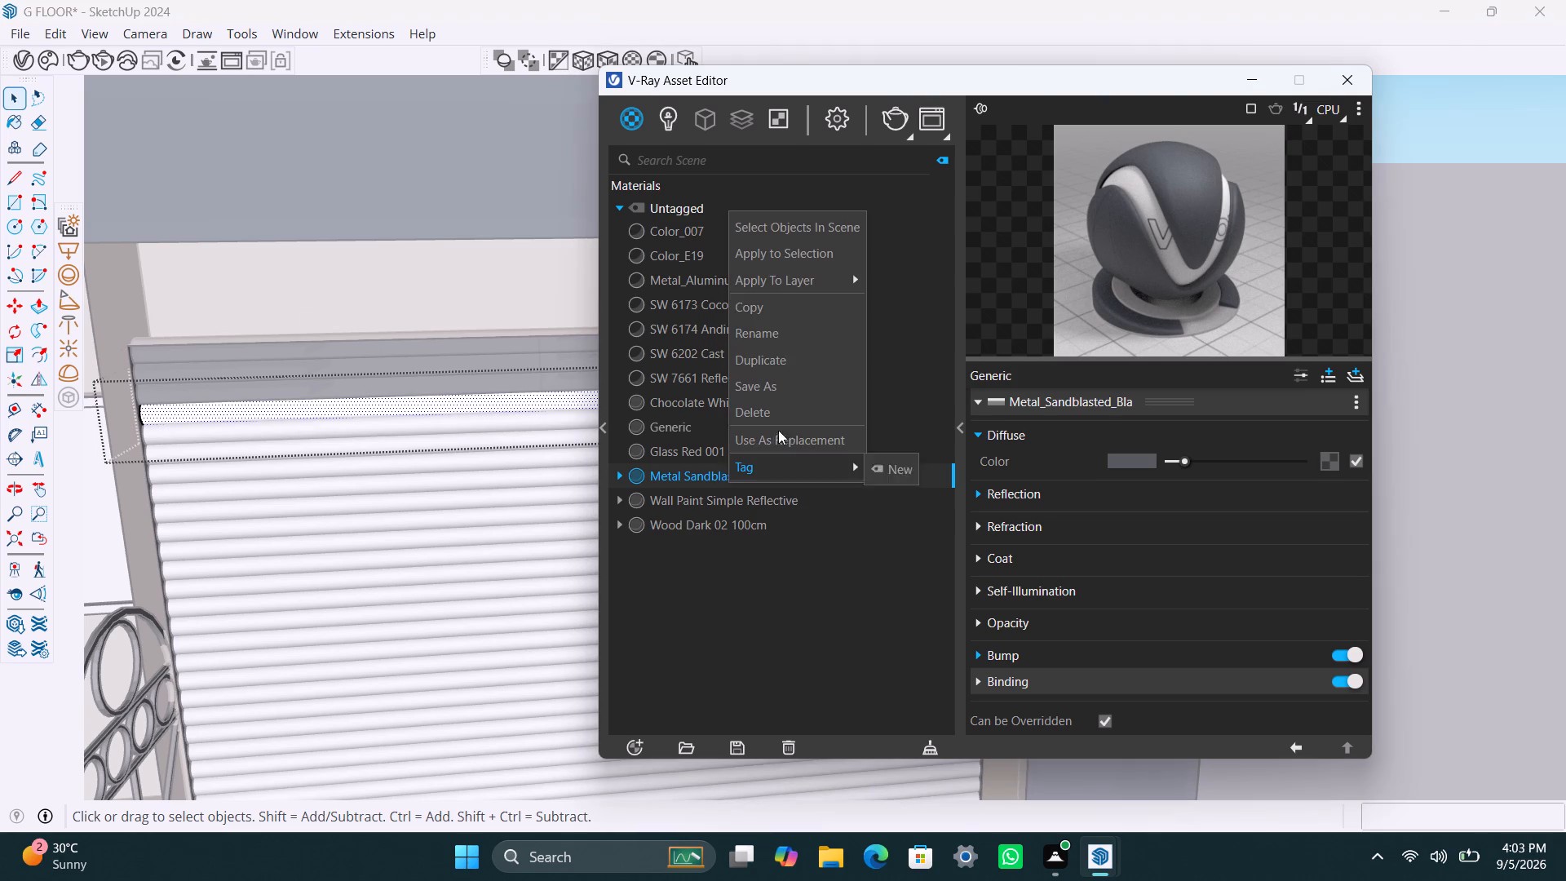
{"action": "left_click", "coordinate": [763, 263]}
{"action": "triple_click", "coordinate": [418, 427]}
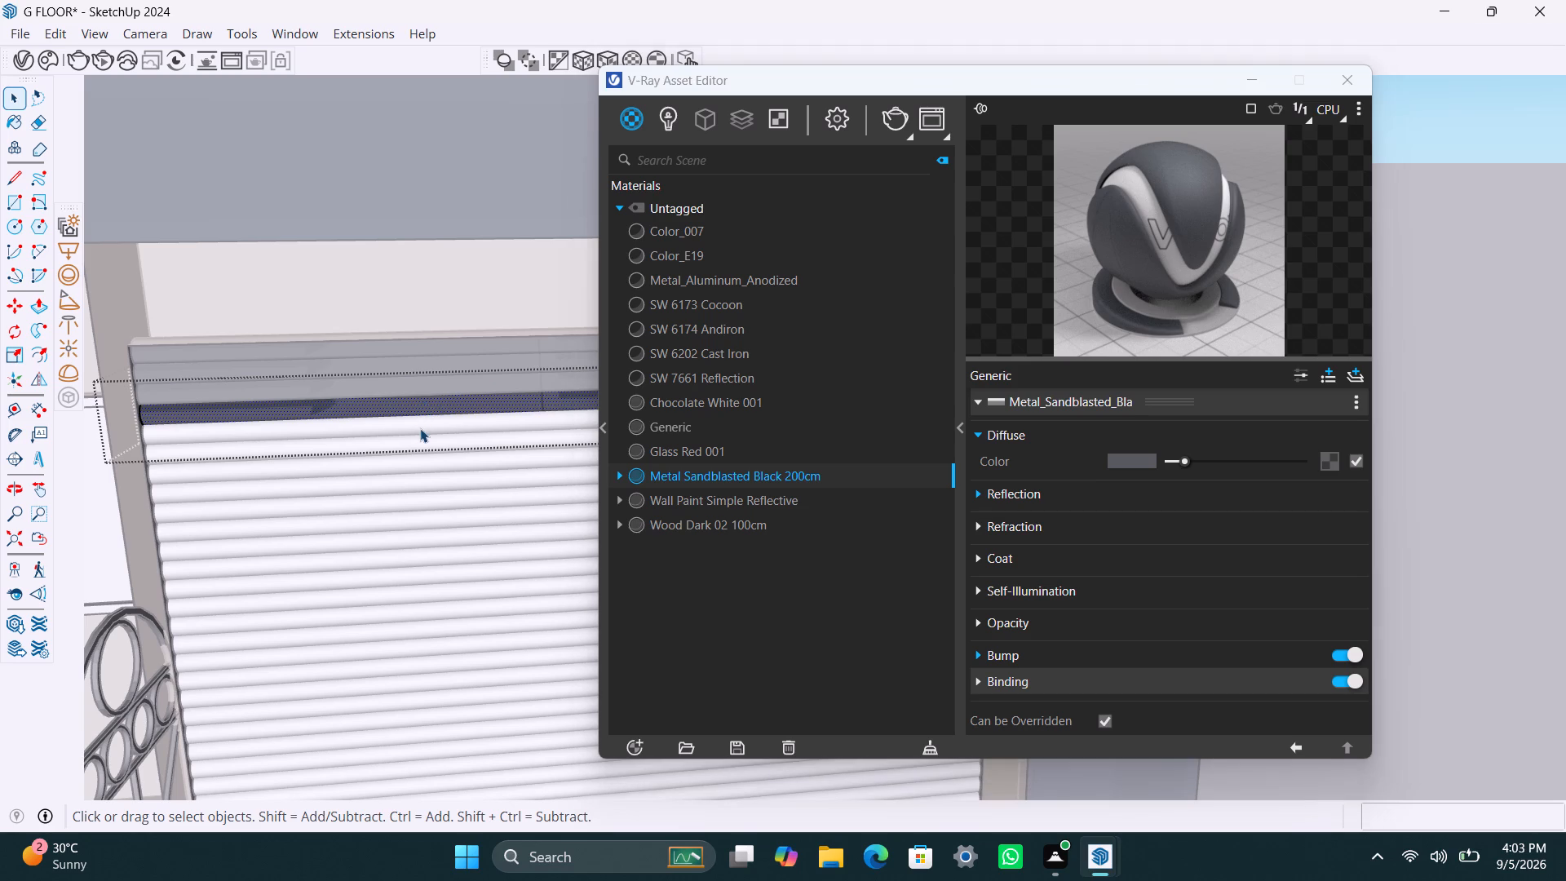
{"action": "left_click", "coordinate": [421, 428]}
{"action": "right_click", "coordinate": [701, 482]}
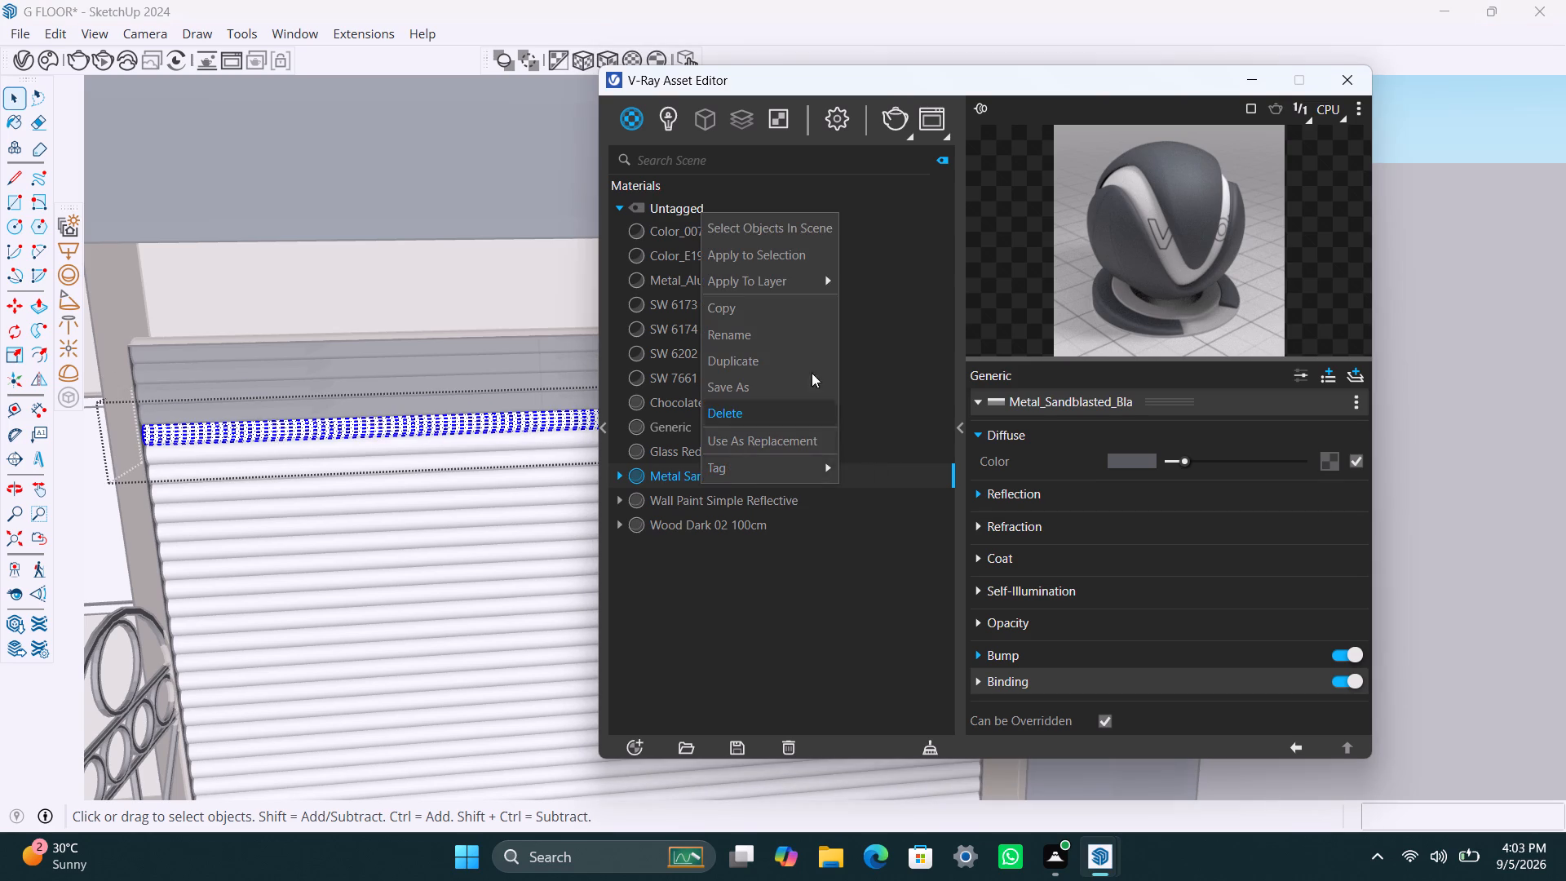
{"action": "left_click", "coordinate": [781, 258]}
{"action": "triple_click", "coordinate": [465, 441]}
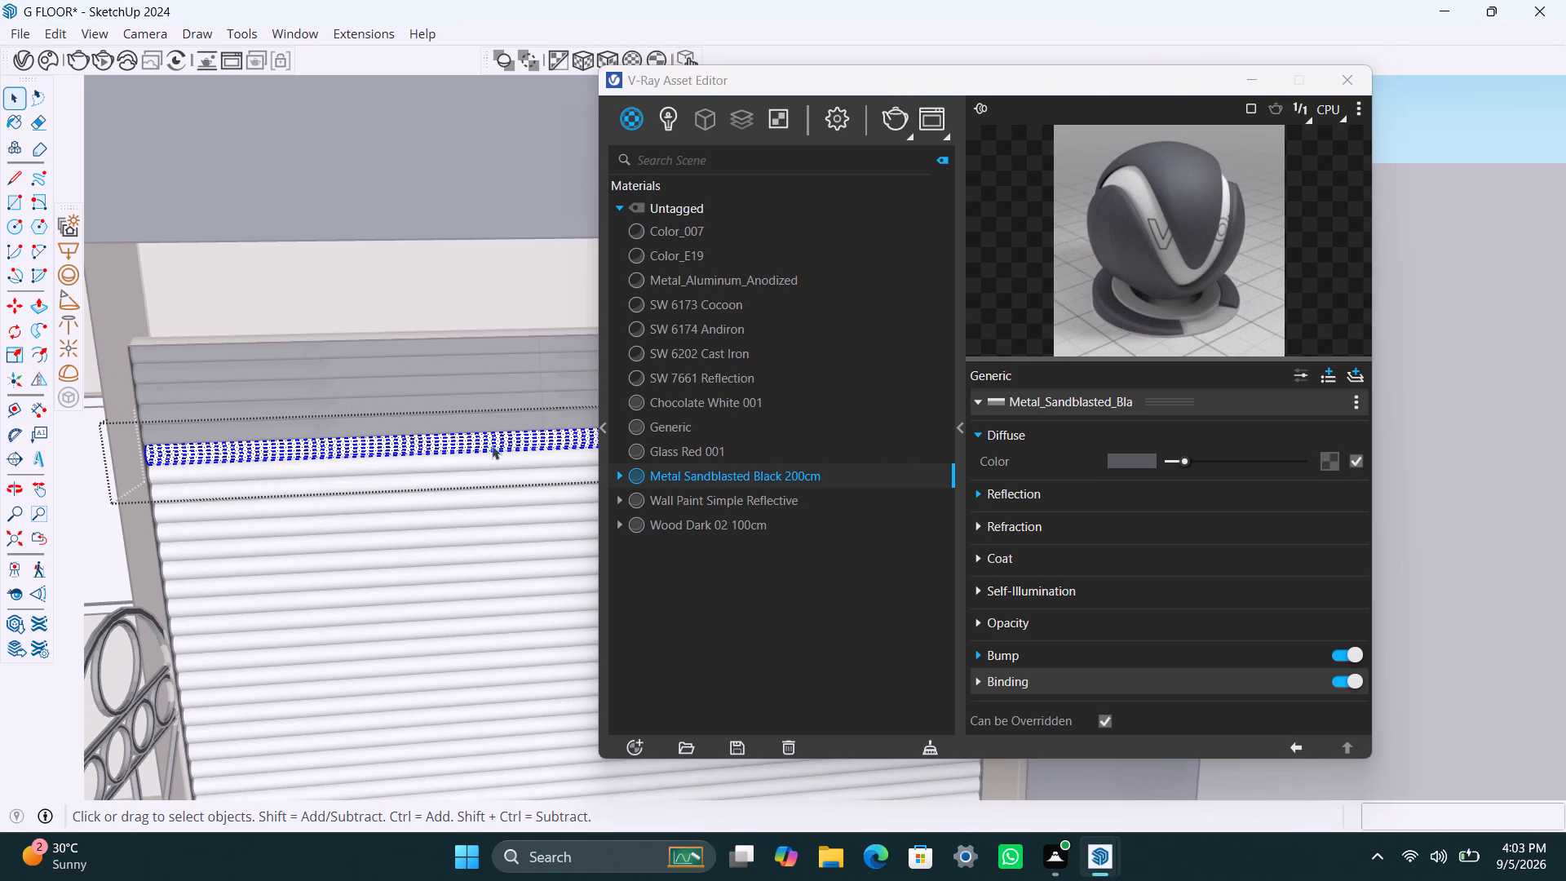
{"action": "right_click", "coordinate": [697, 484]}
{"action": "left_click", "coordinate": [771, 268]}
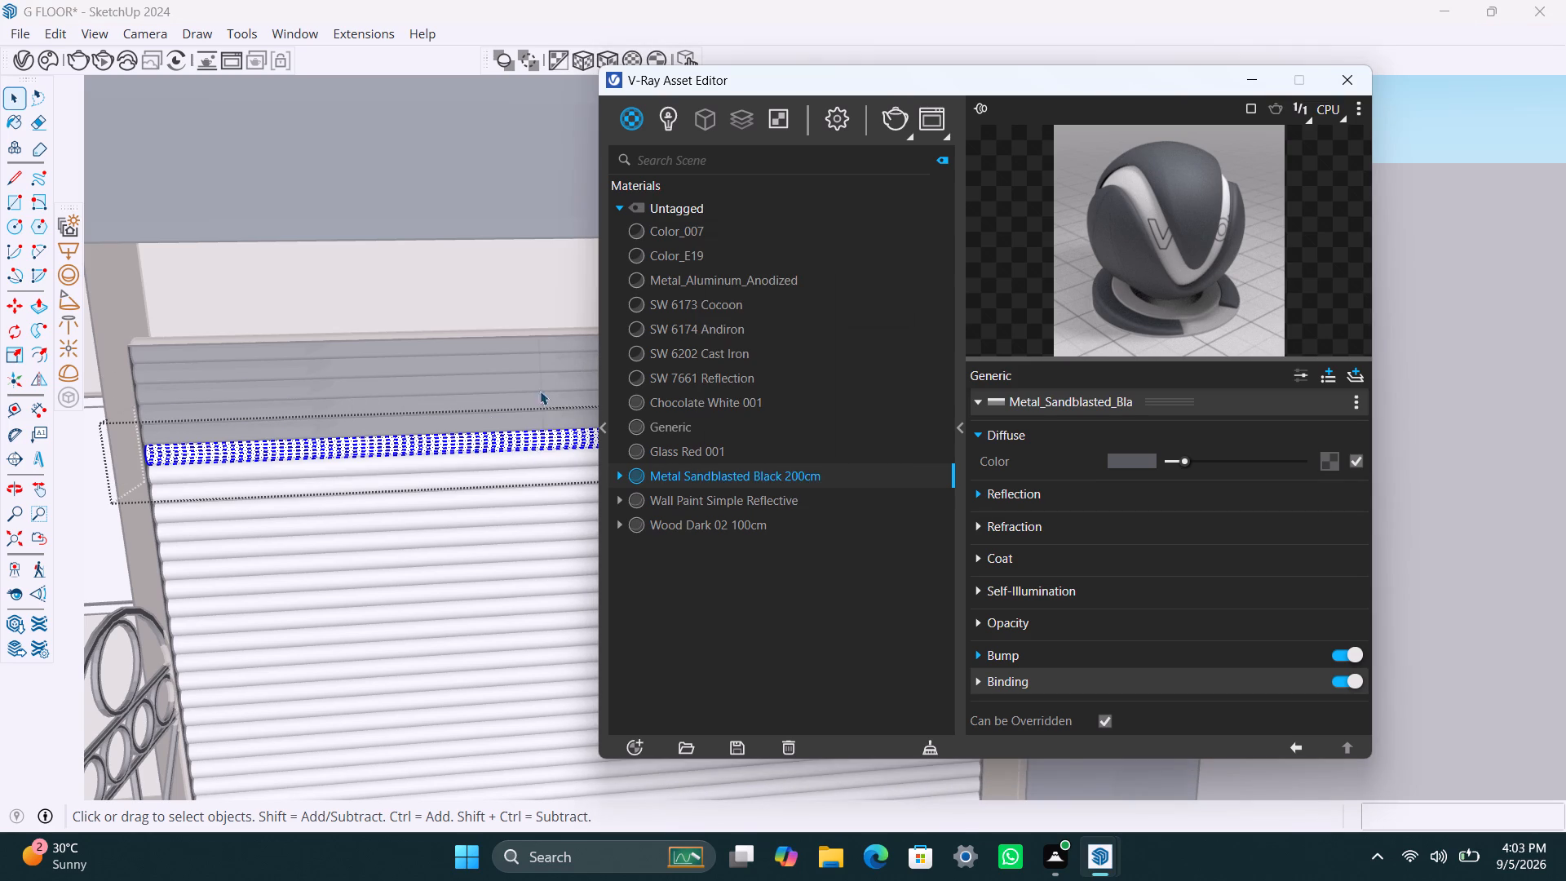
Apply Metal Sandblasted Black 200cm to the seventh, eighth and ninth garage shutter slats from the top.
{"action": "double_click", "coordinate": [457, 466]}
{"action": "left_click", "coordinate": [457, 463]}
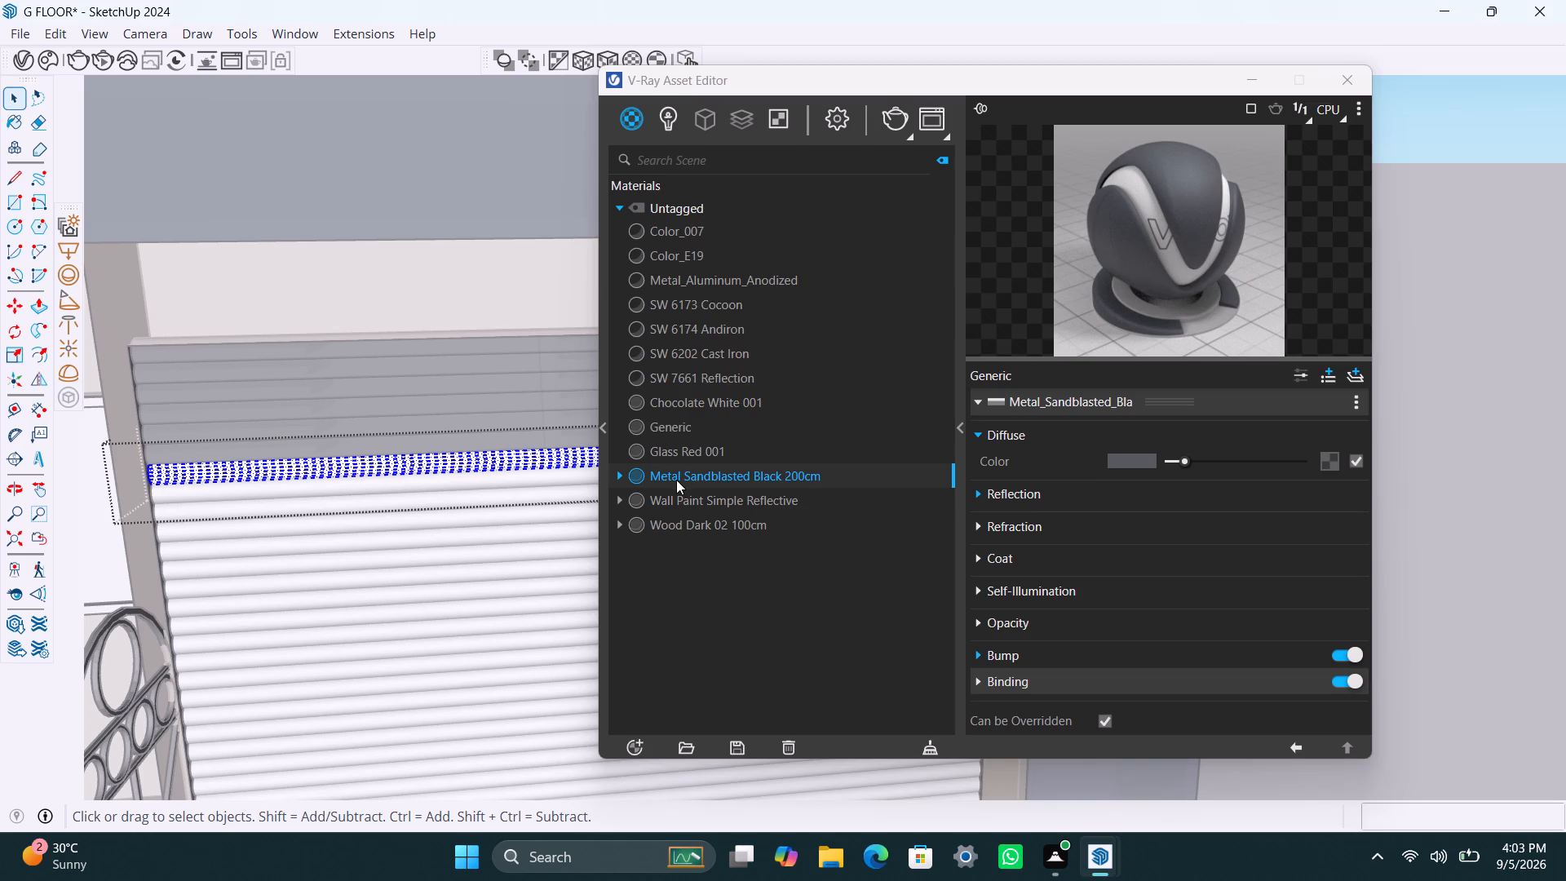
{"action": "right_click", "coordinate": [677, 480]}
{"action": "left_click", "coordinate": [717, 265]}
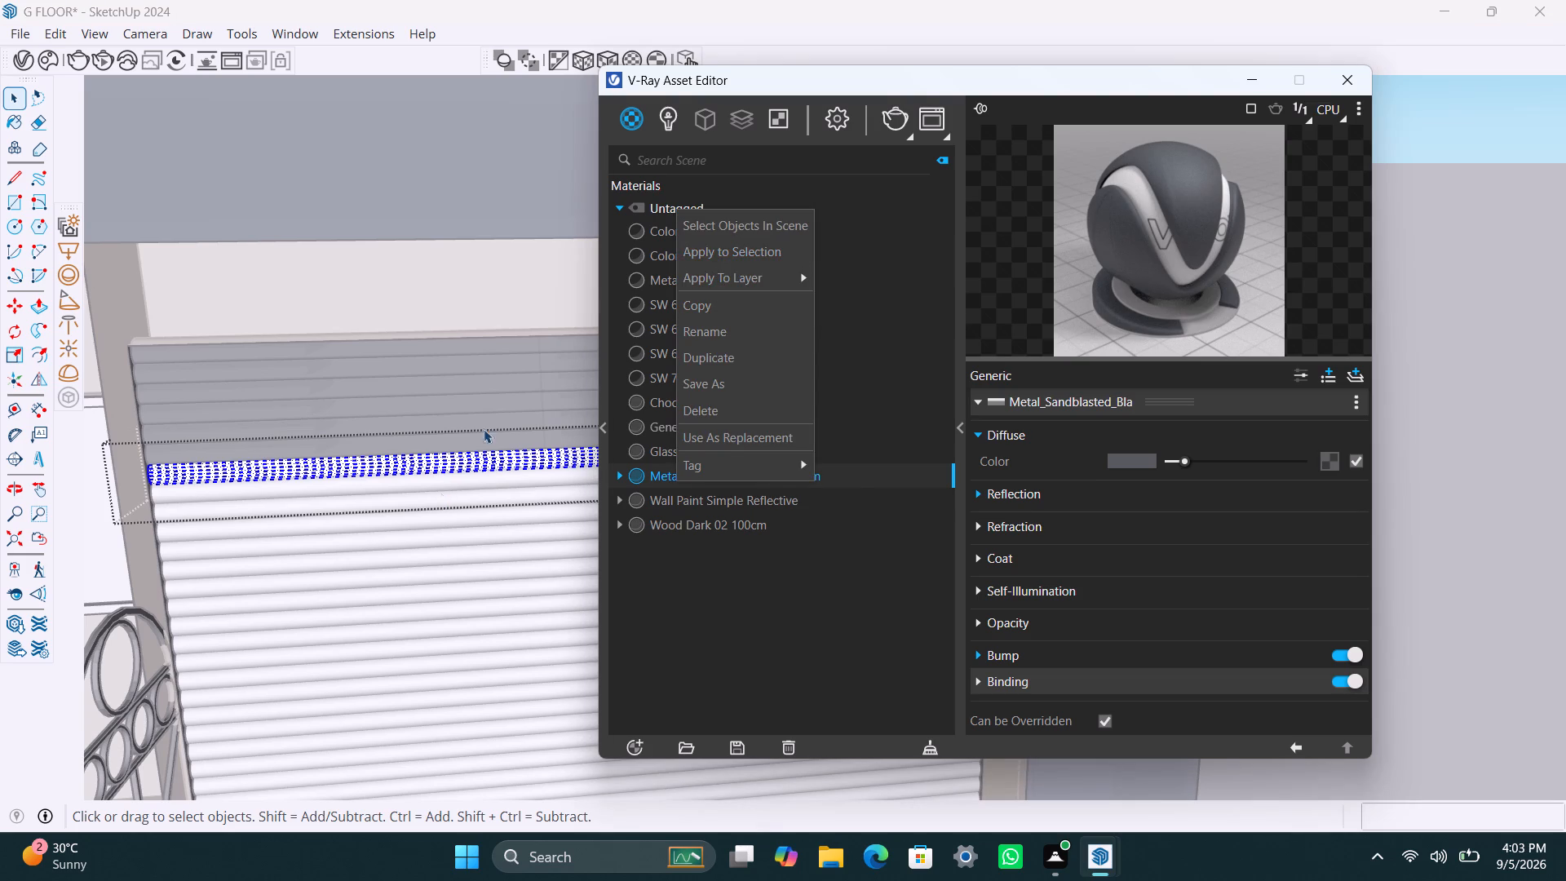
{"action": "left_click", "coordinate": [697, 247]}
{"action": "triple_click", "coordinate": [453, 485]}
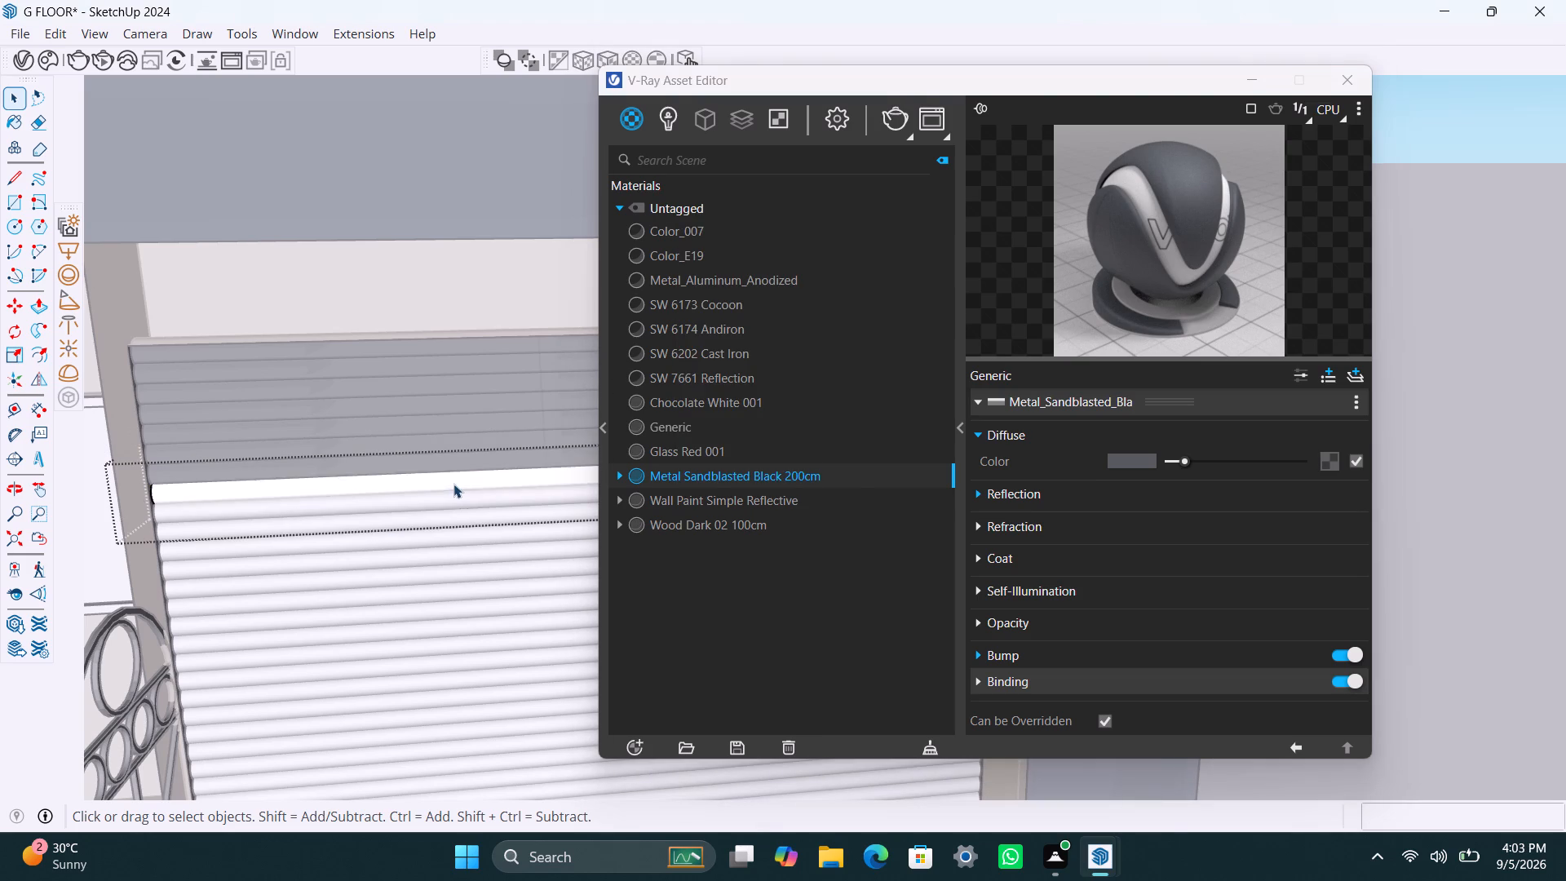
{"action": "right_click", "coordinate": [706, 471]}
{"action": "left_click", "coordinate": [734, 251]}
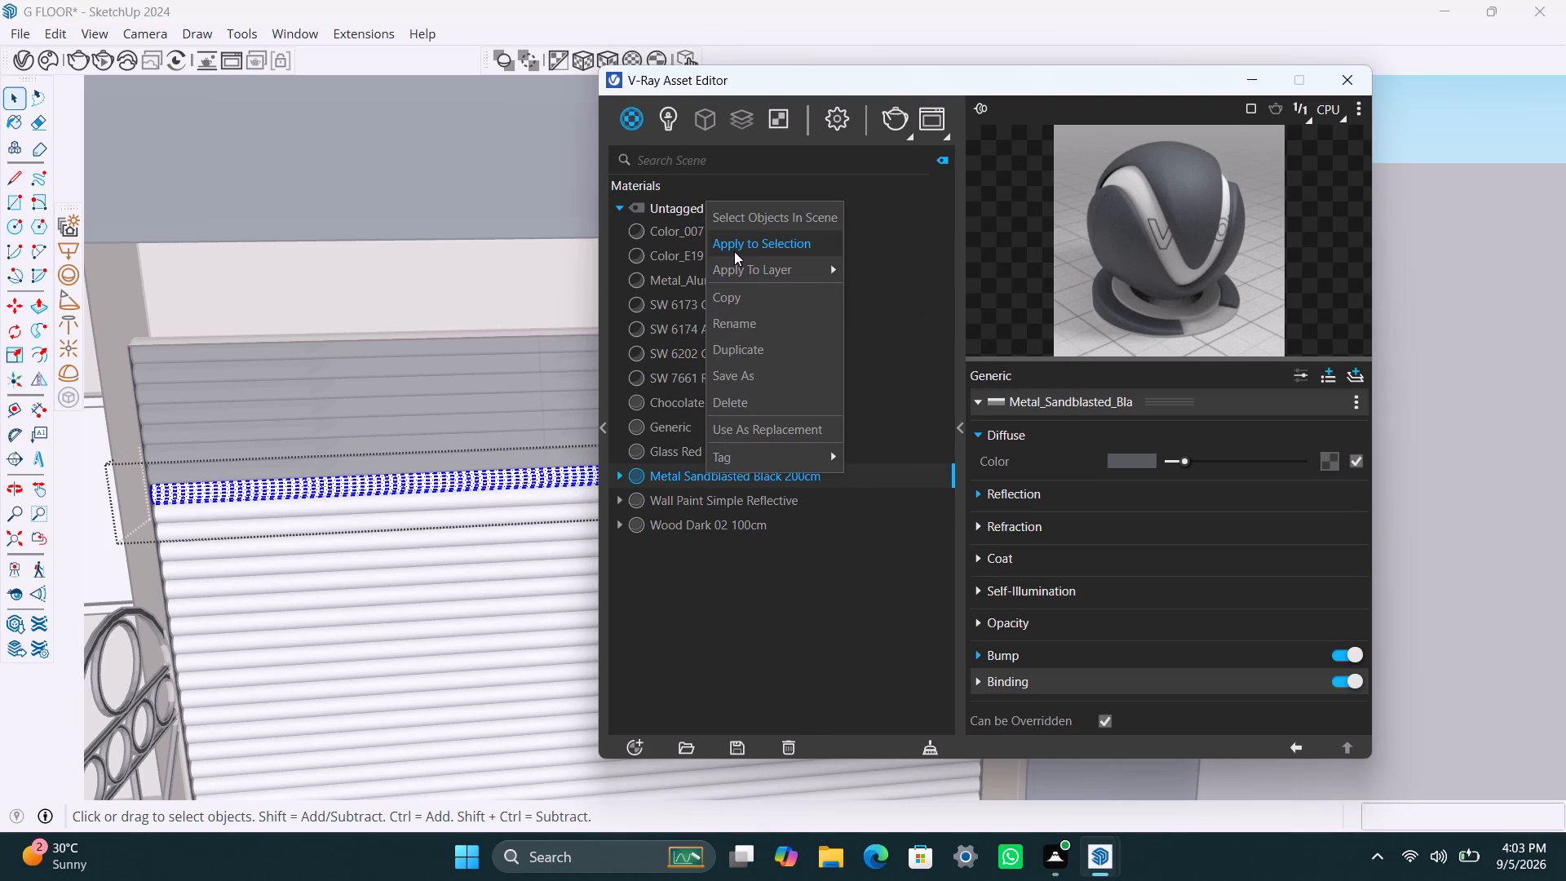
{"action": "triple_click", "coordinate": [483, 500]}
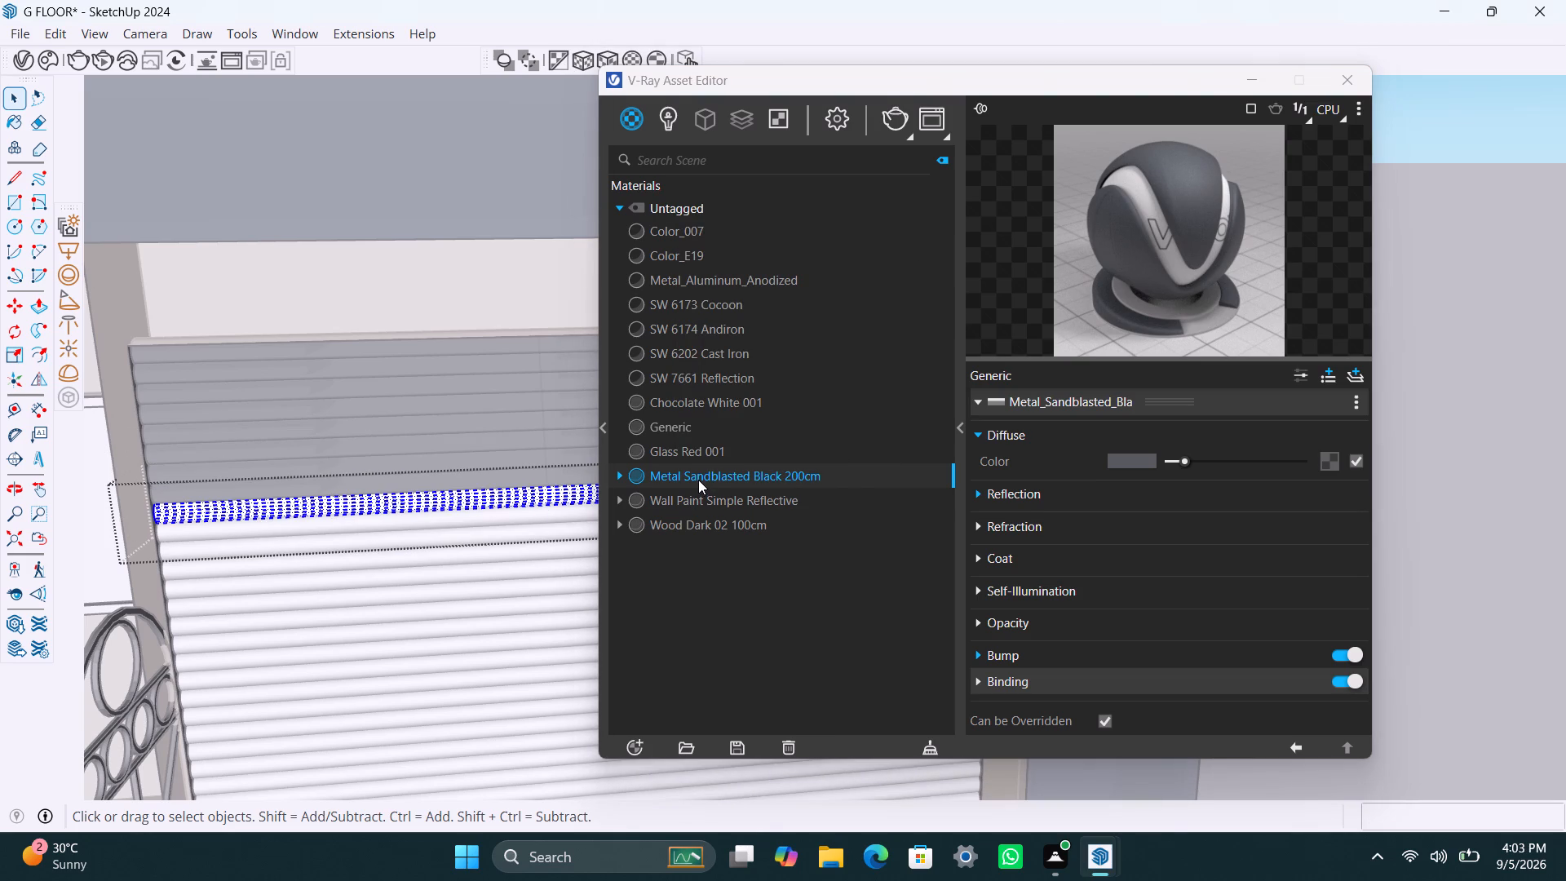
{"action": "right_click", "coordinate": [698, 480]}
{"action": "left_click", "coordinate": [735, 251]}
Apply Metal Sandblasted Black 200cm to the tenth and eleventh garage shutter slats from the top.
{"action": "double_click", "coordinate": [519, 514]}
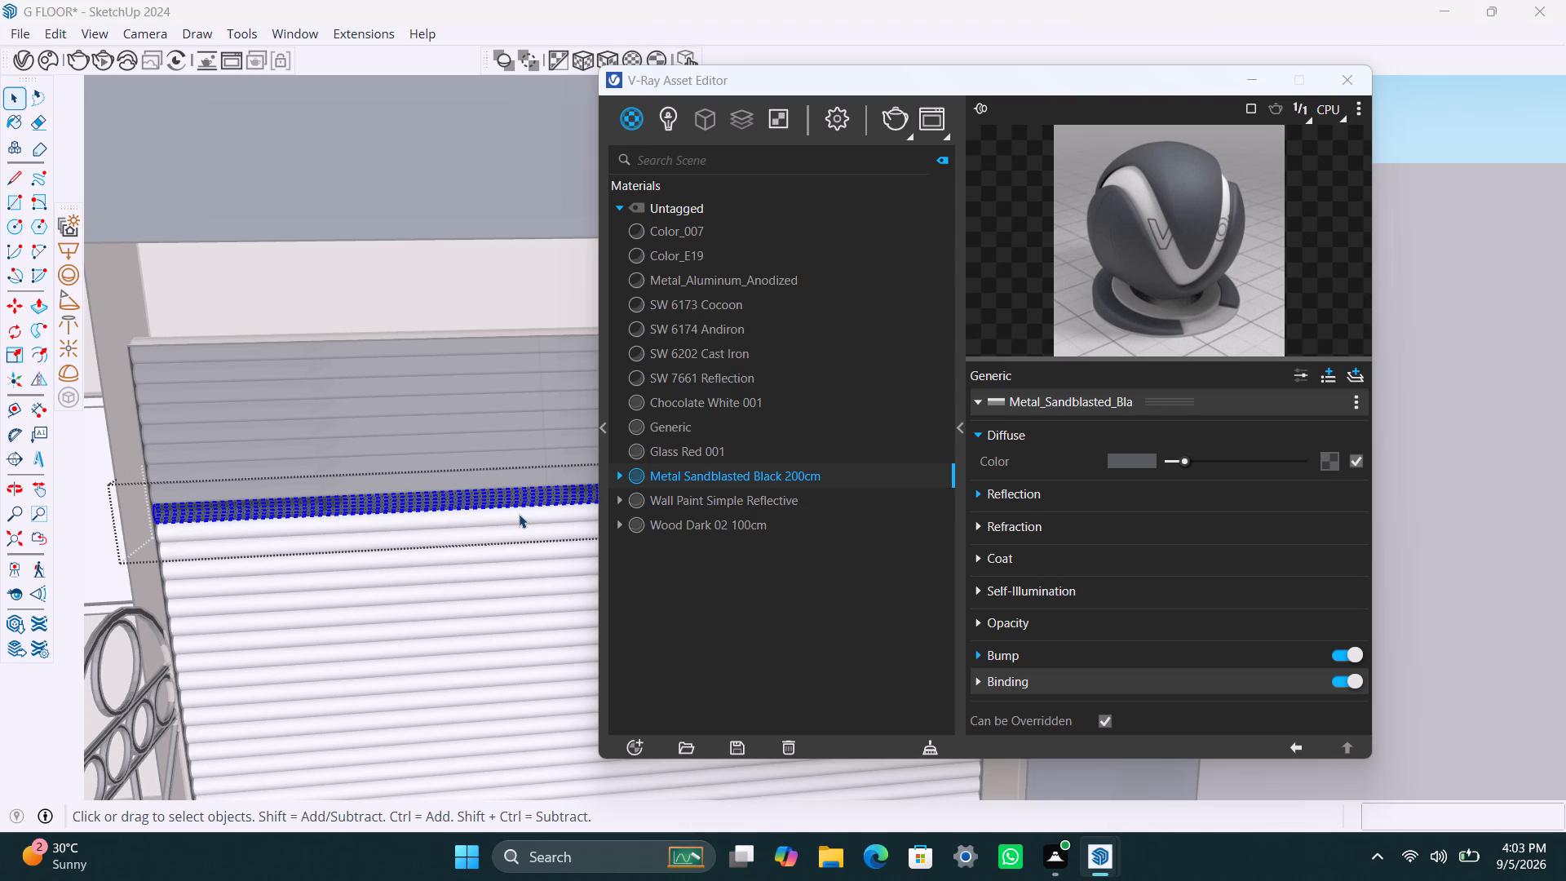
{"action": "left_click", "coordinate": [524, 515]}
{"action": "right_click", "coordinate": [698, 474]}
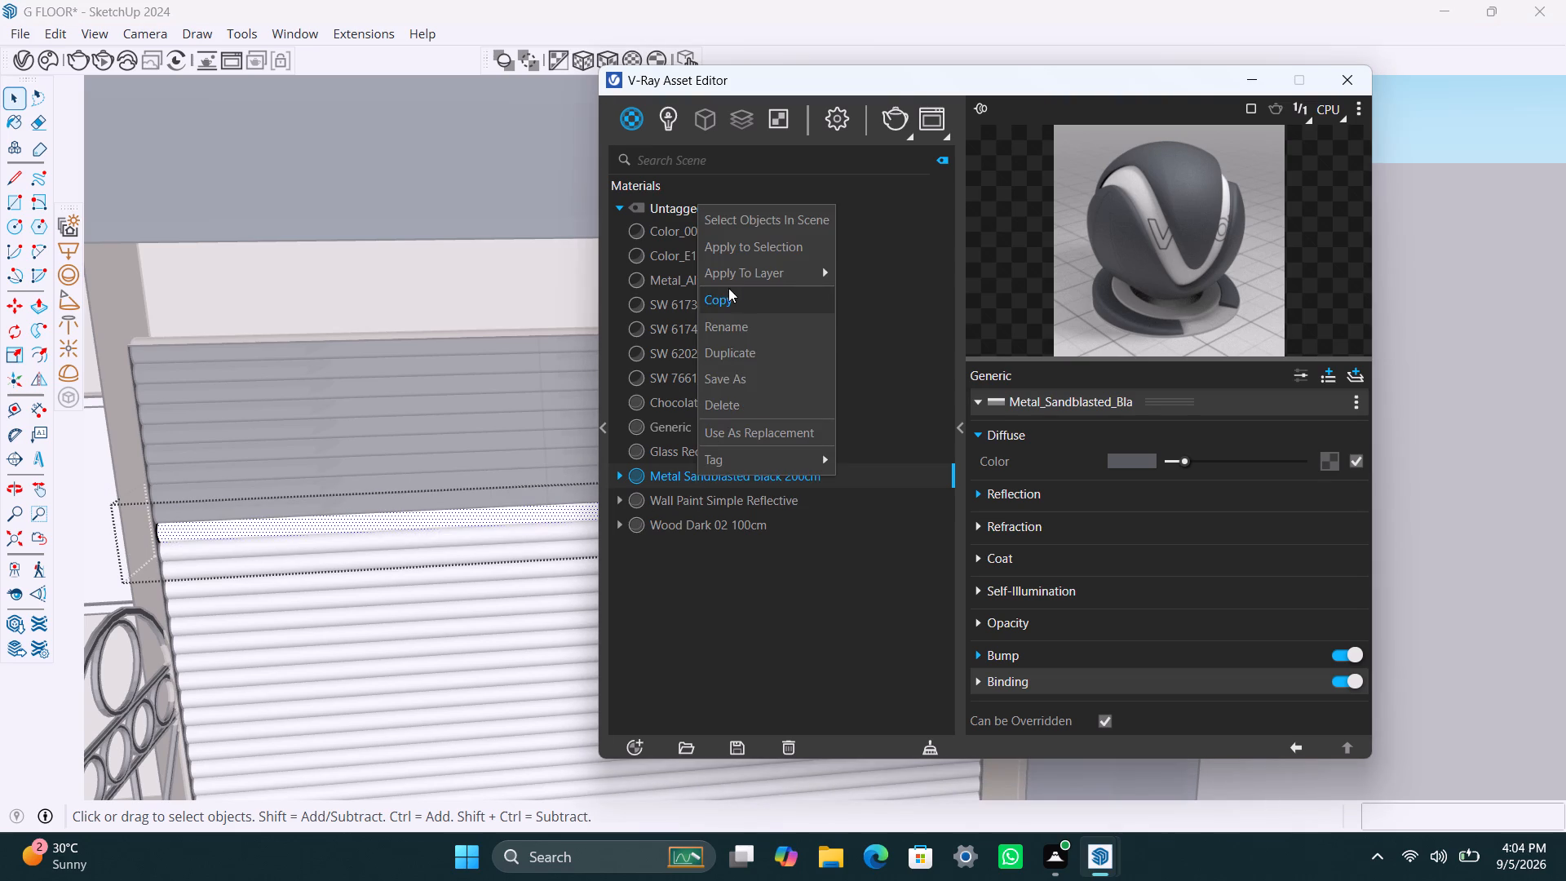
{"action": "left_click", "coordinate": [729, 251]}
{"action": "scroll", "coordinate": [458, 533], "scroll_direction": "up", "scroll_amount": 1}
{"action": "triple_click", "coordinate": [458, 535]}
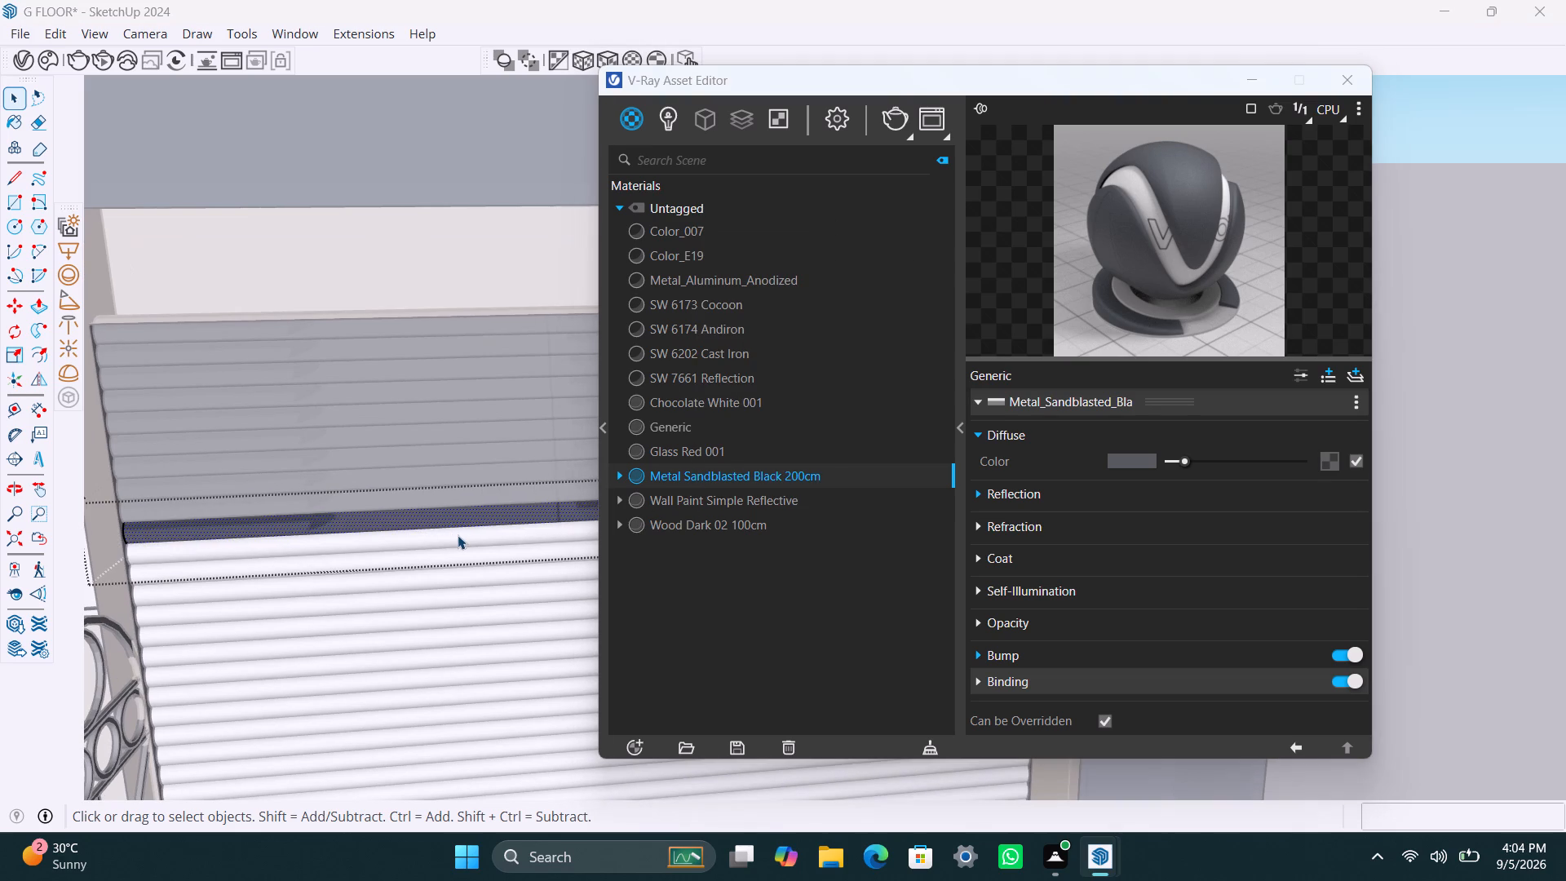
{"action": "right_click", "coordinate": [727, 279]}
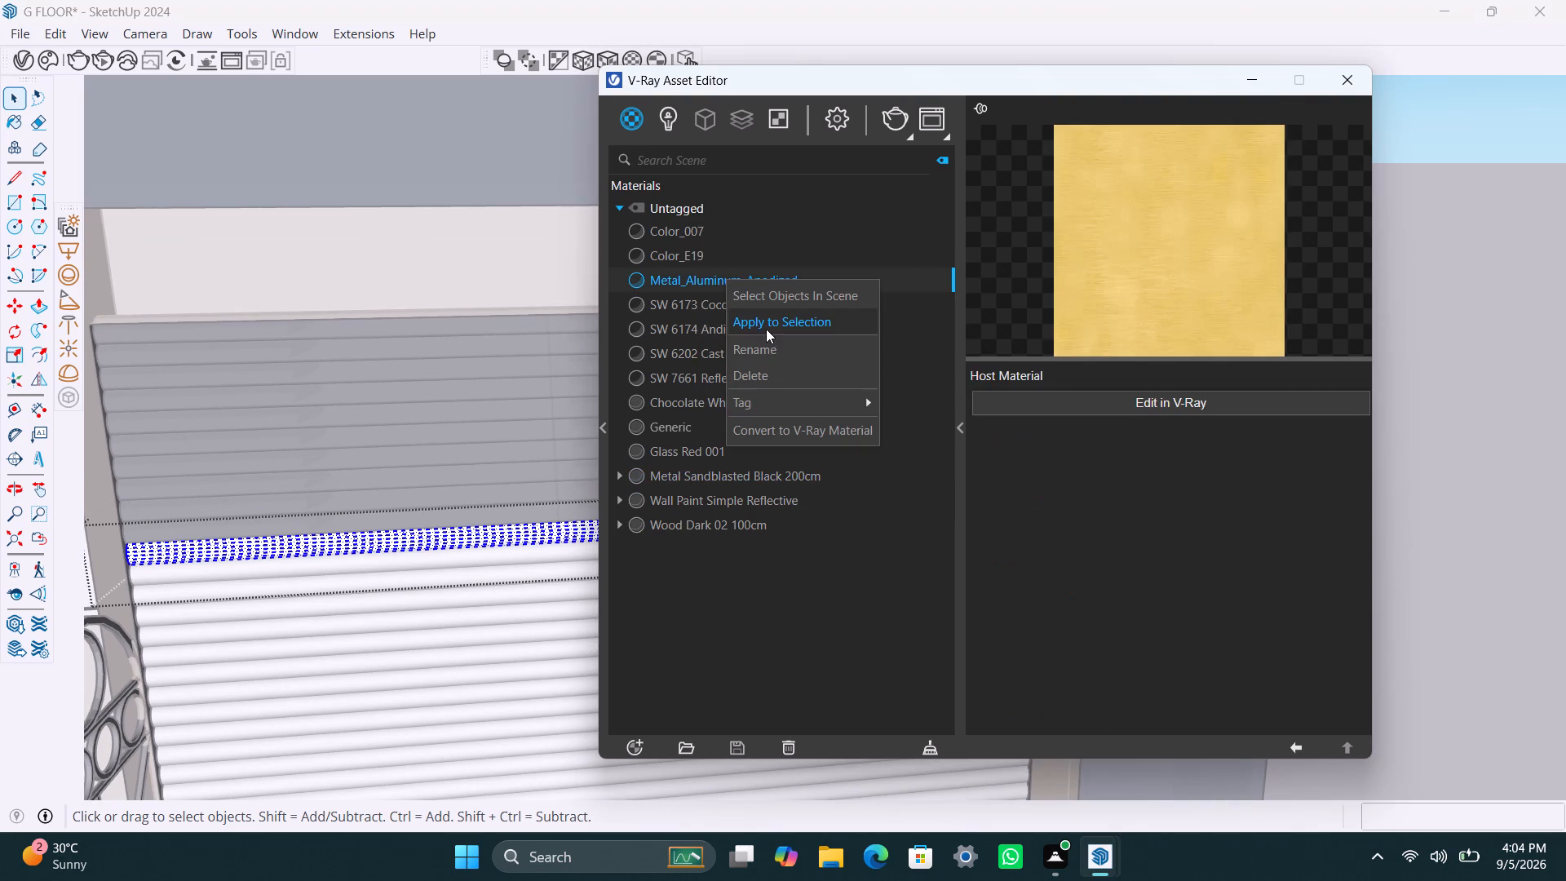
{"action": "left_click", "coordinate": [679, 478]}
{"action": "right_click", "coordinate": [679, 477]}
{"action": "left_click", "coordinate": [740, 243]}
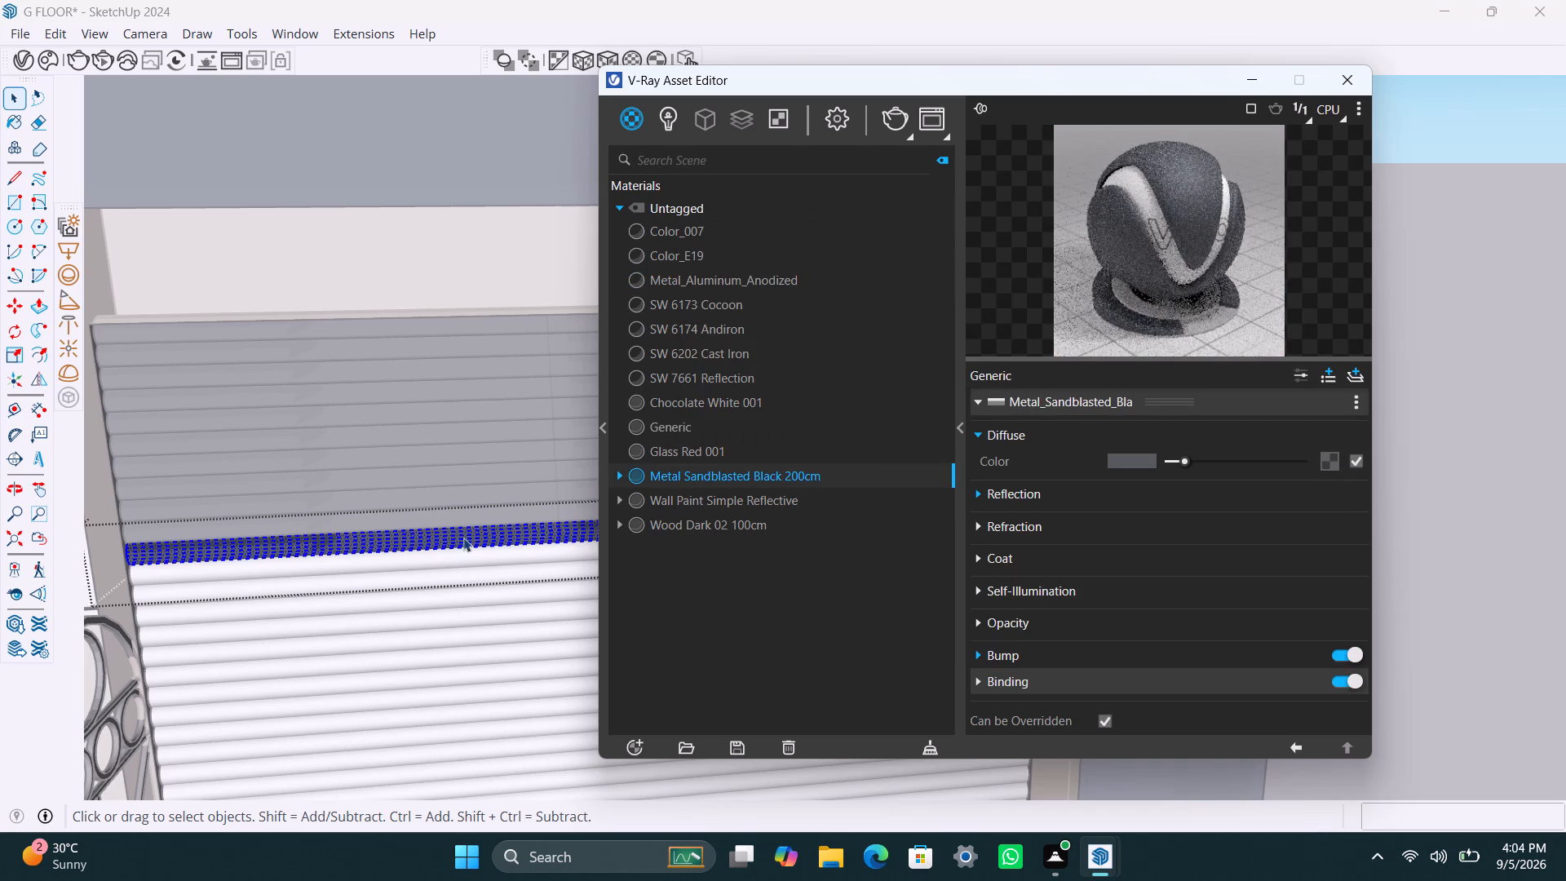
Apply the cubic texture projection fitted to the bounding box to the painted shutter slats, working upward from the eleventh to the seventh.
{"action": "left_click", "coordinate": [601, 54]}
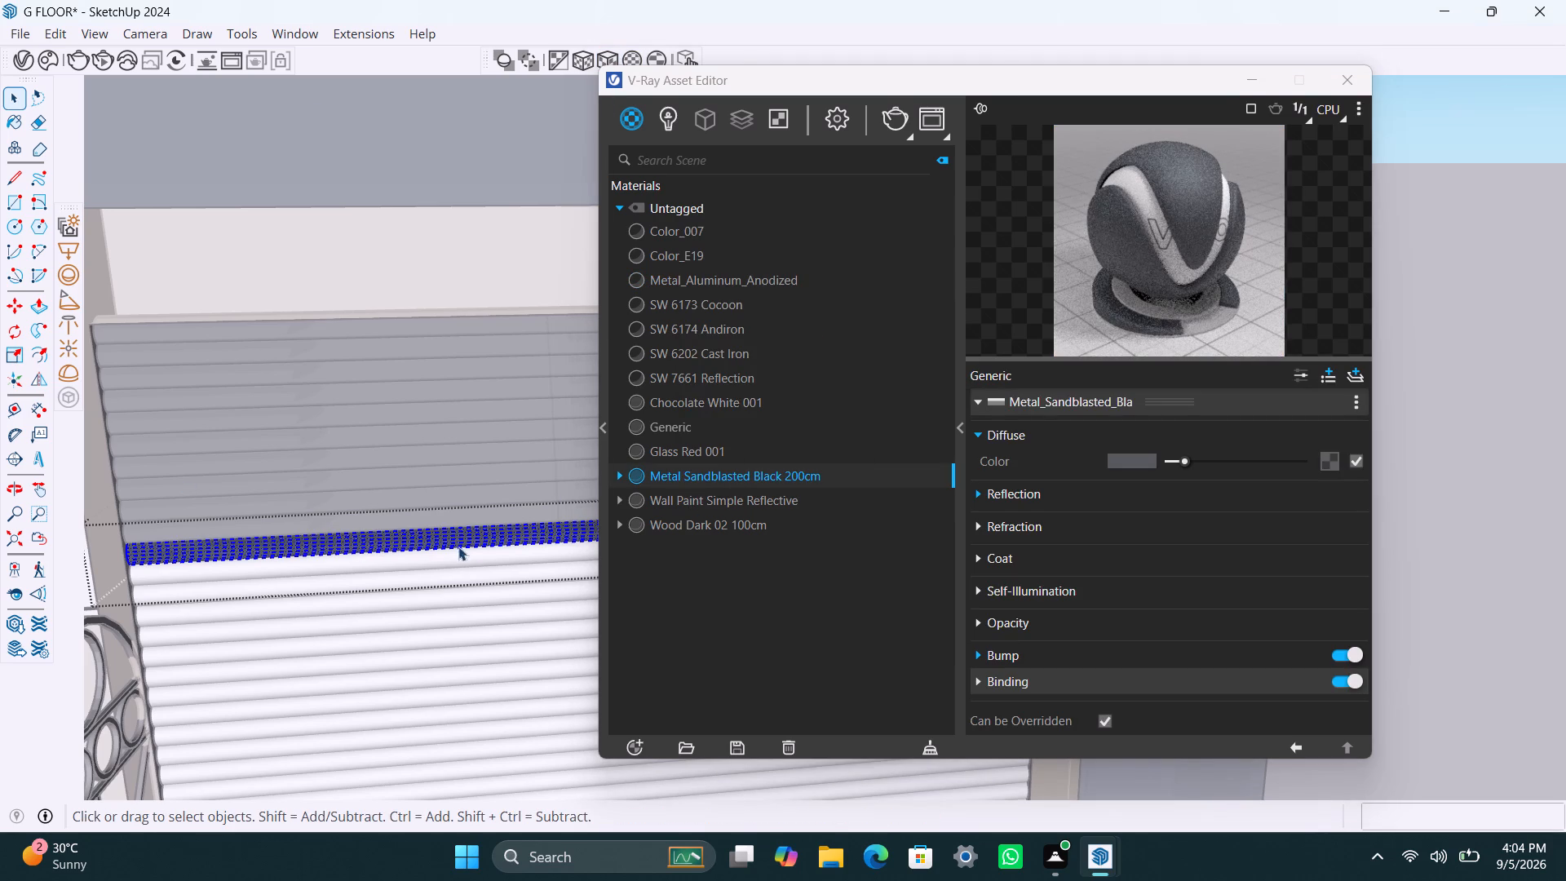
{"action": "left_click", "coordinate": [457, 515]}
{"action": "double_click", "coordinate": [457, 515]}
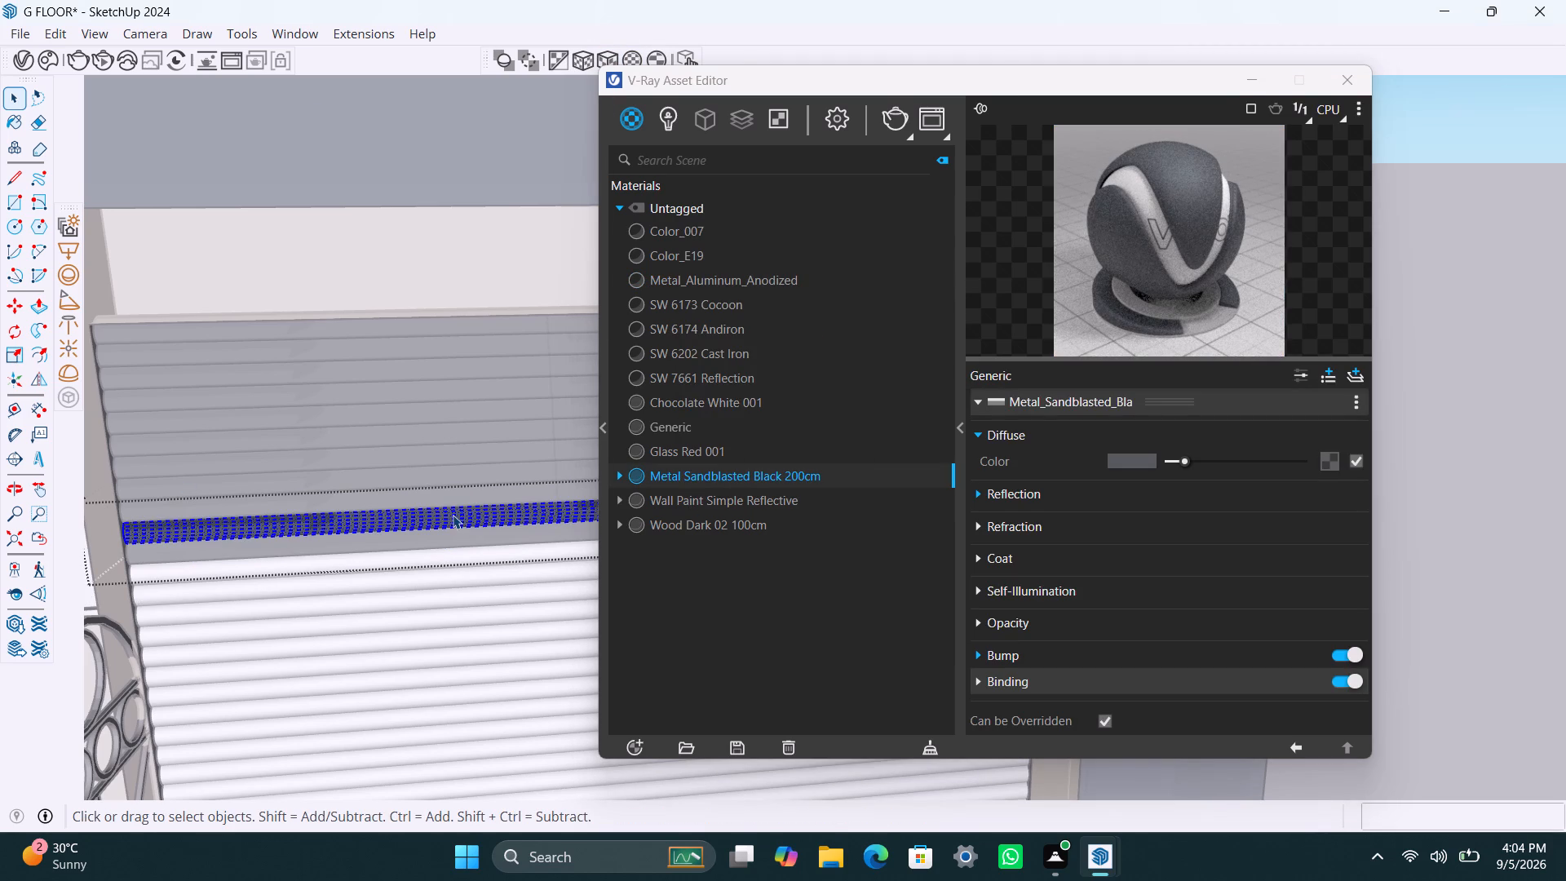
{"action": "left_click", "coordinate": [604, 51]}
{"action": "triple_click", "coordinate": [483, 489]}
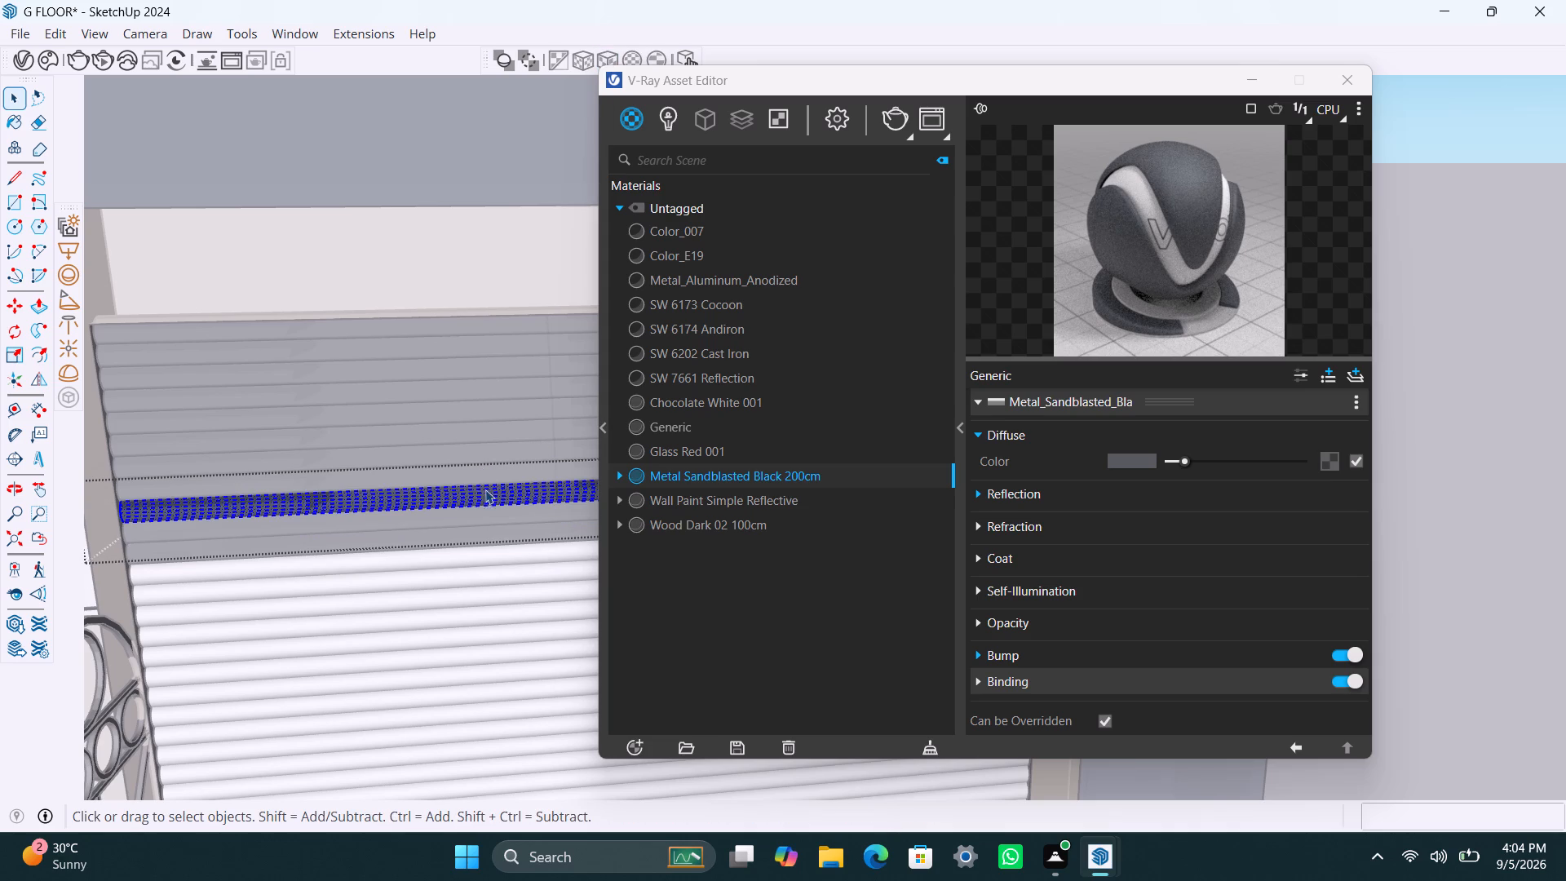
{"action": "left_click", "coordinate": [606, 60]}
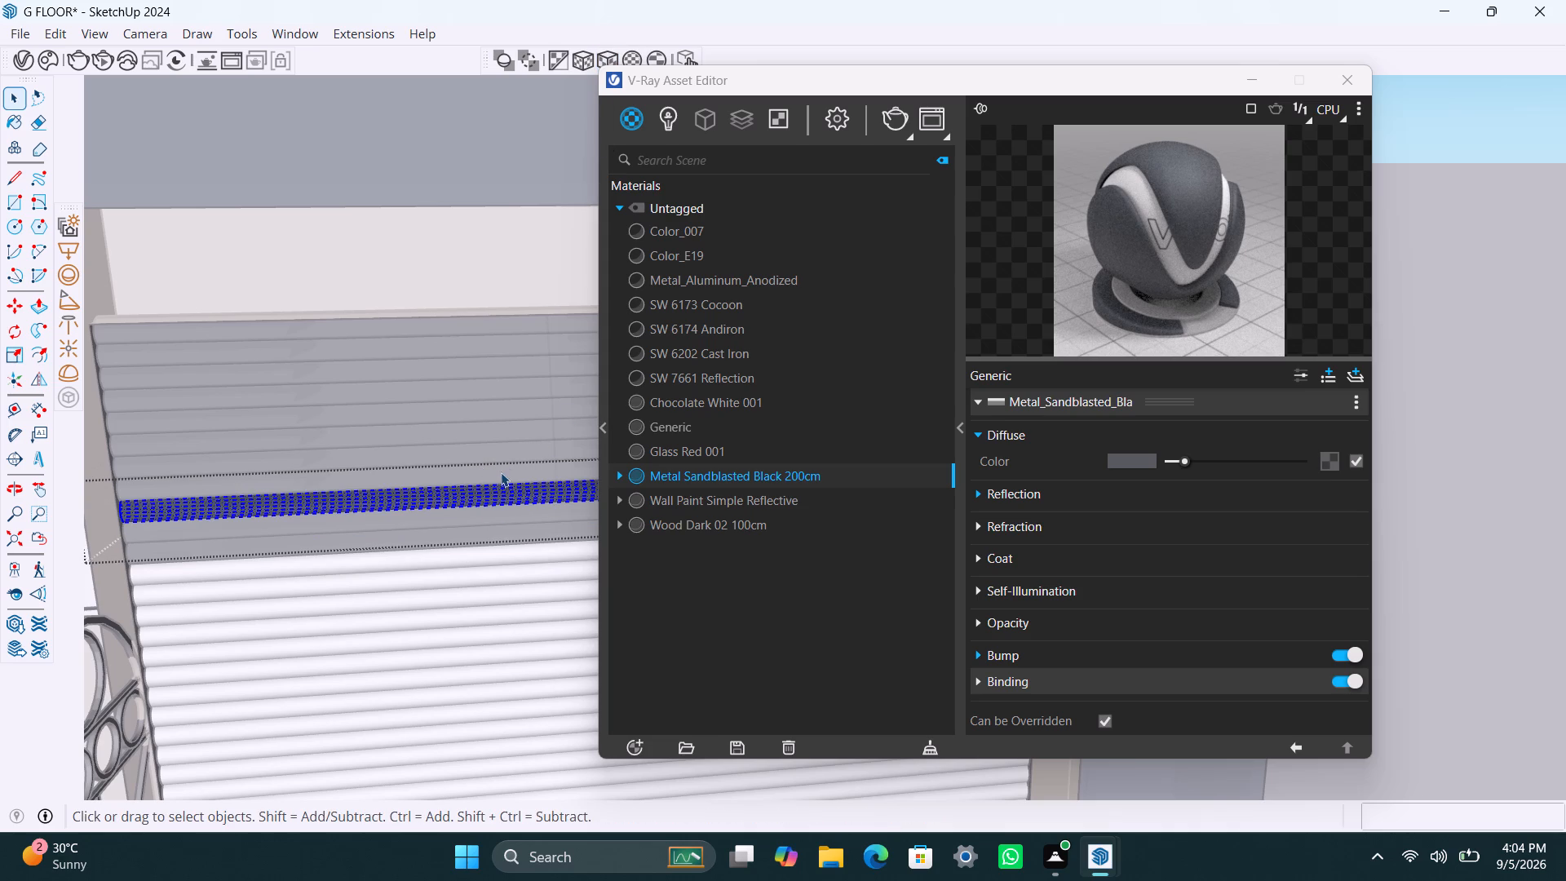
{"action": "triple_click", "coordinate": [502, 473]}
{"action": "left_click", "coordinate": [608, 58]}
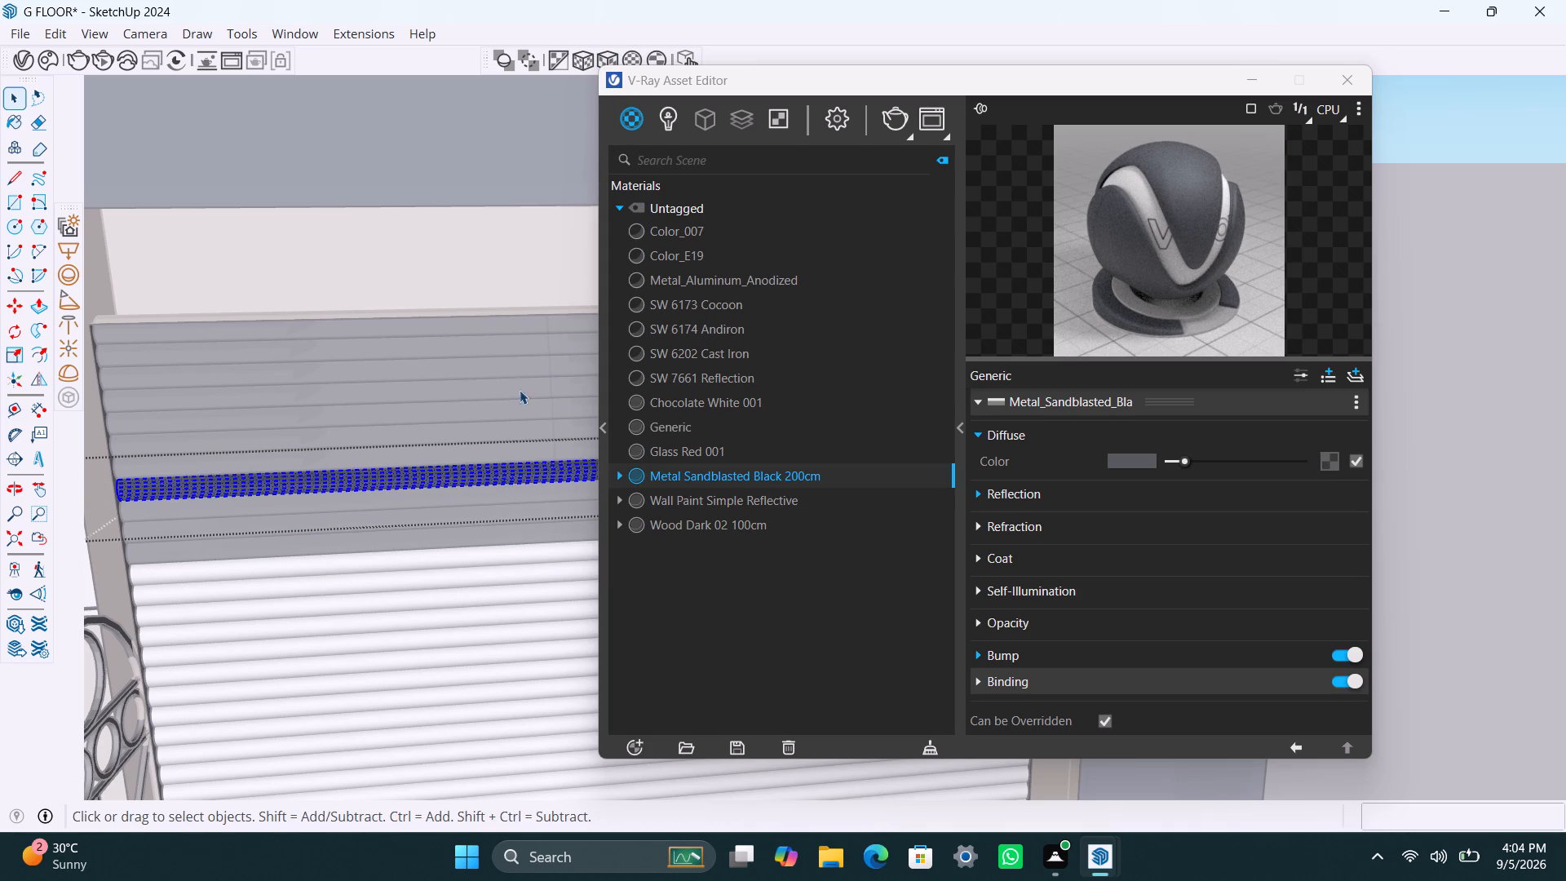
{"action": "triple_click", "coordinate": [489, 449]}
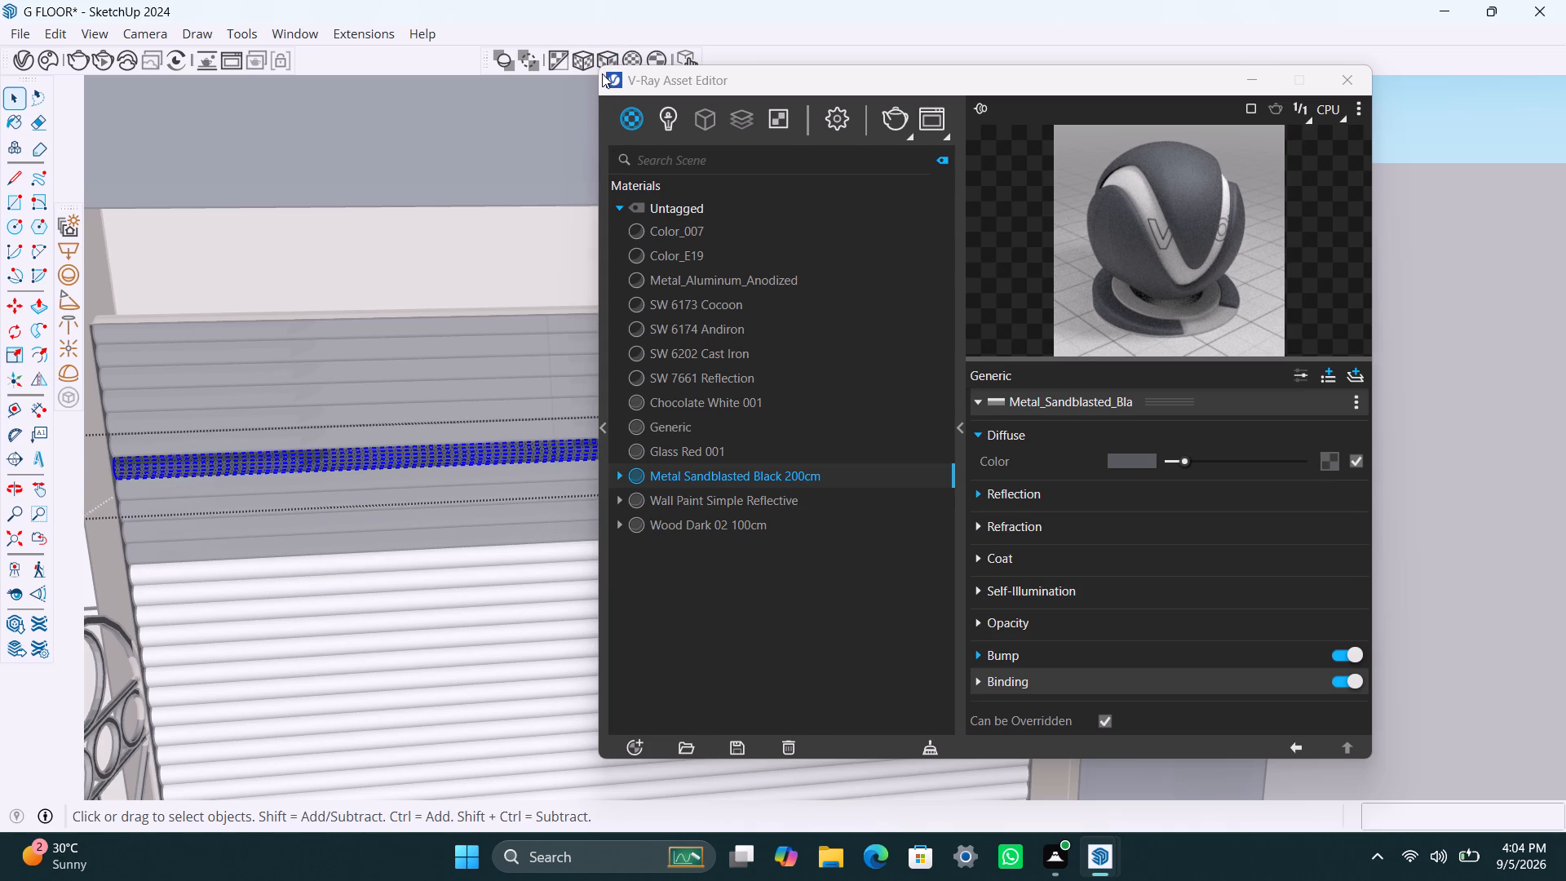
{"action": "left_click", "coordinate": [602, 73]}
{"action": "left_click", "coordinate": [606, 63]}
Apply the fitted cubic texture projection to the sixth, fifth, fourth and third shutter slats from the top.
{"action": "left_click", "coordinate": [521, 418]}
{"action": "triple_click", "coordinate": [523, 435]}
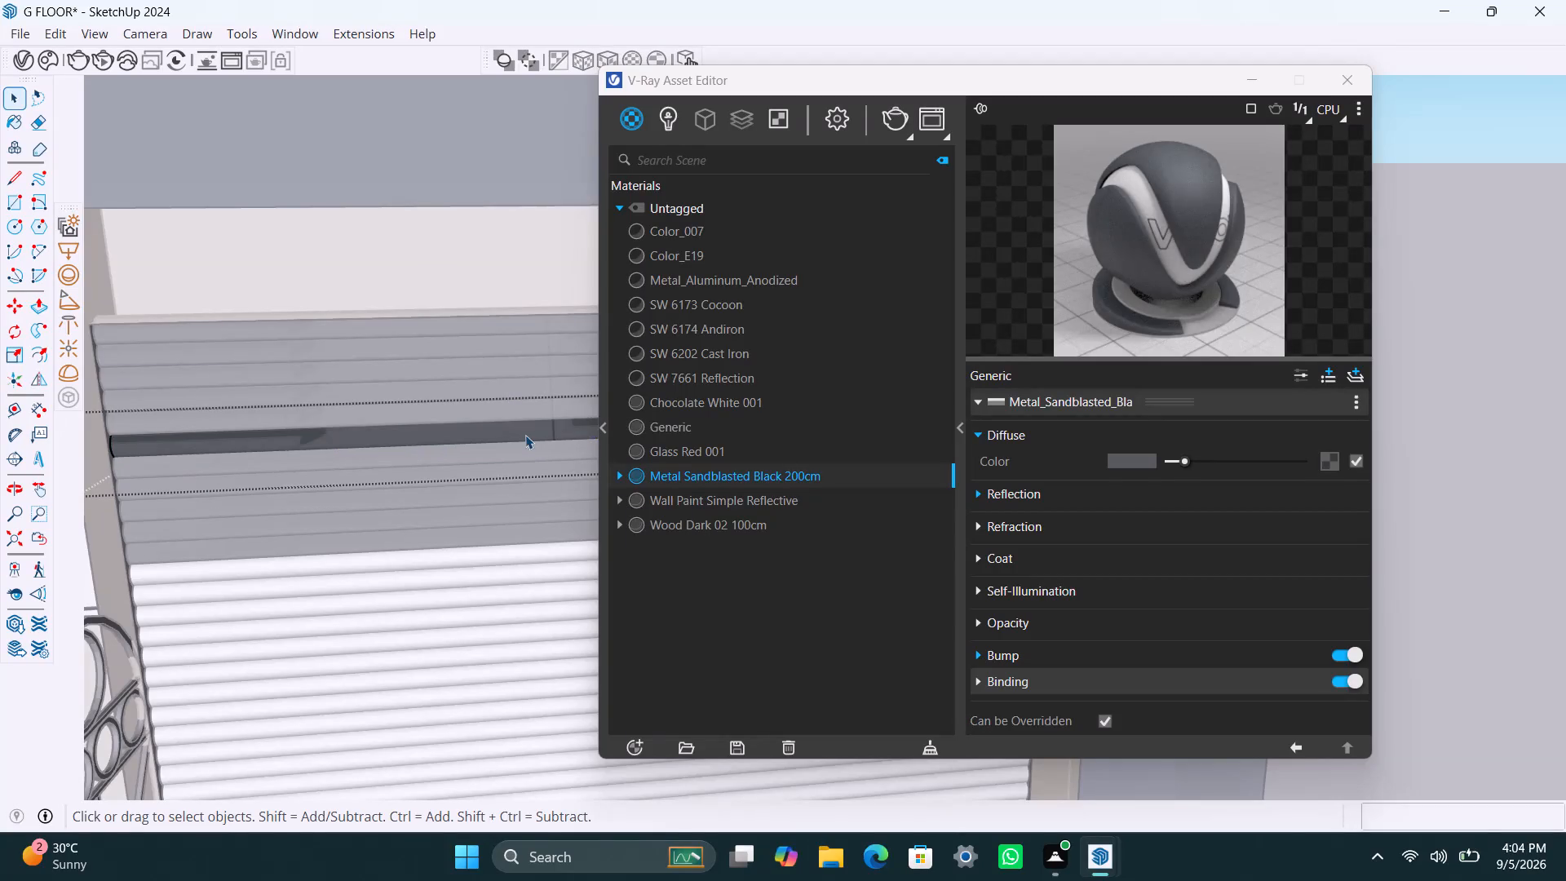
{"action": "left_click", "coordinate": [606, 68]}
{"action": "left_click", "coordinate": [607, 59]}
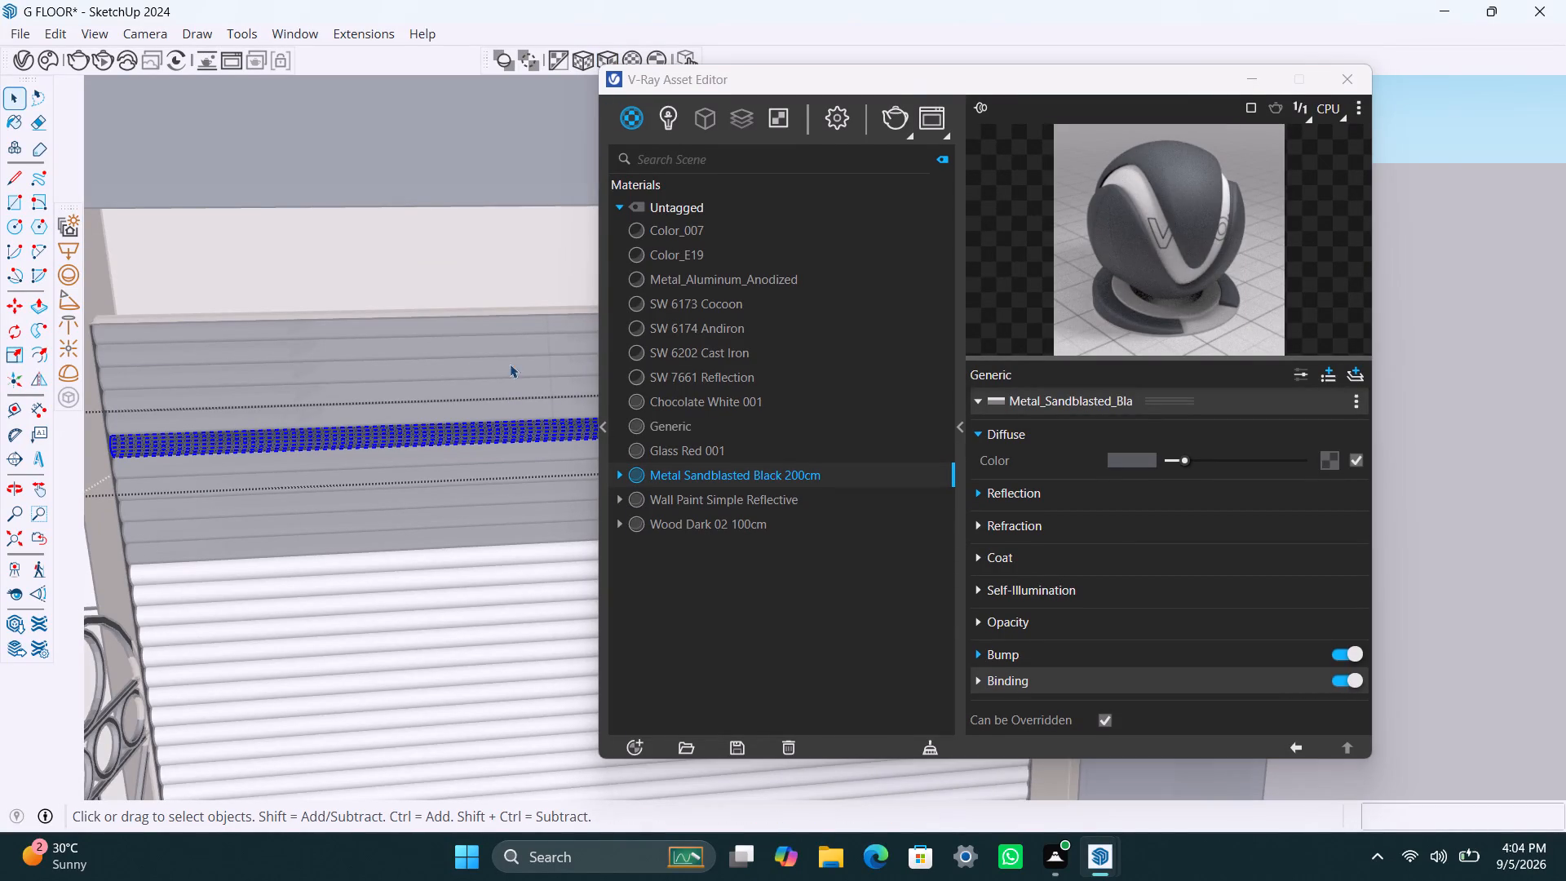
{"action": "triple_click", "coordinate": [500, 413]}
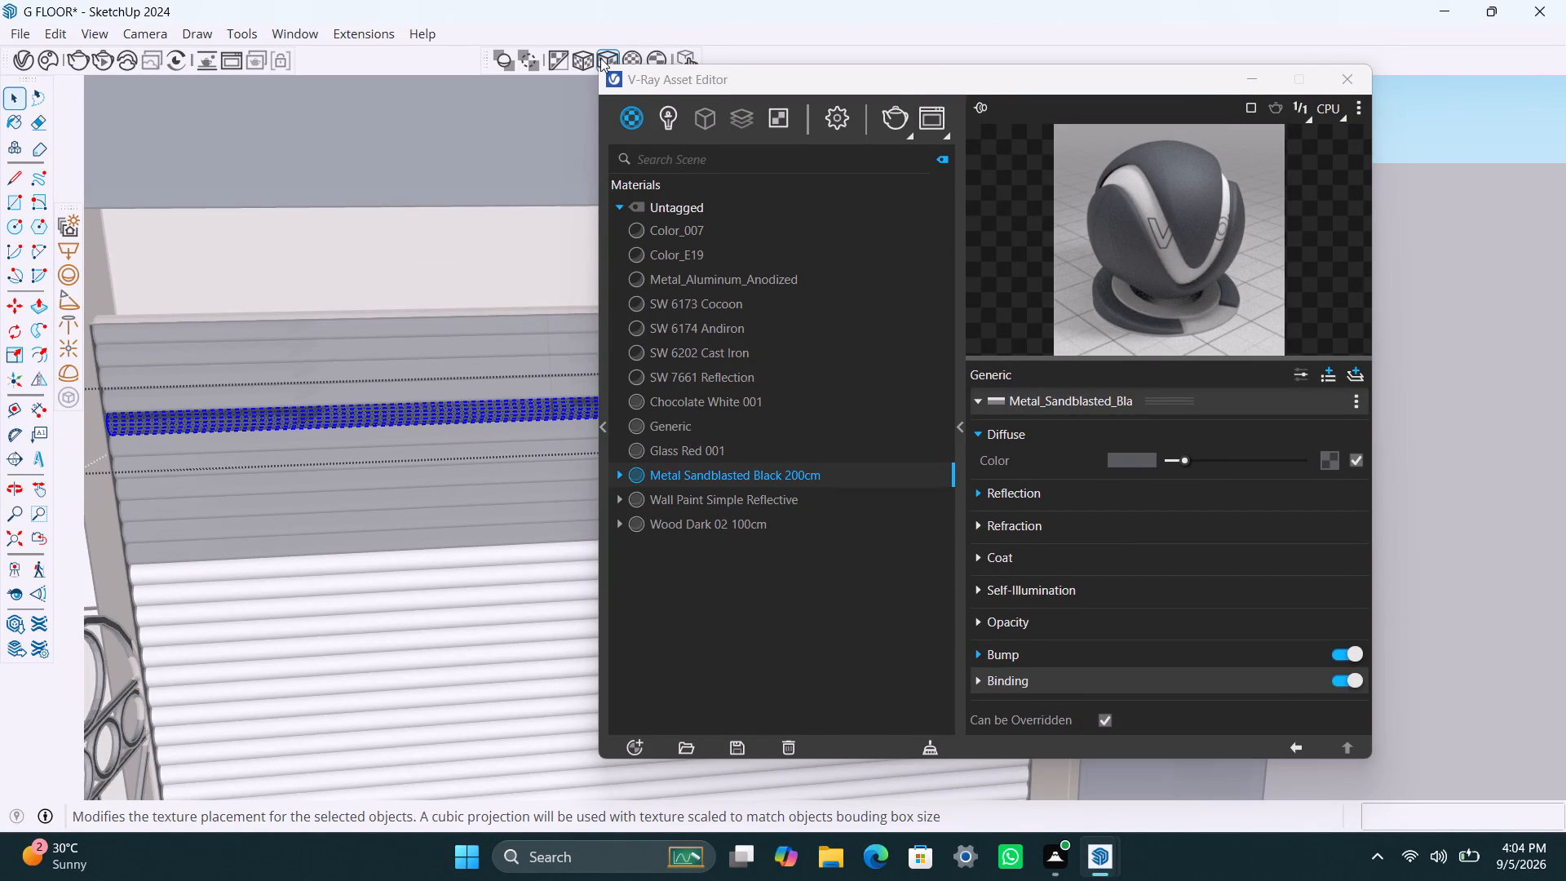
{"action": "left_click", "coordinate": [600, 58]}
{"action": "triple_click", "coordinate": [529, 380]}
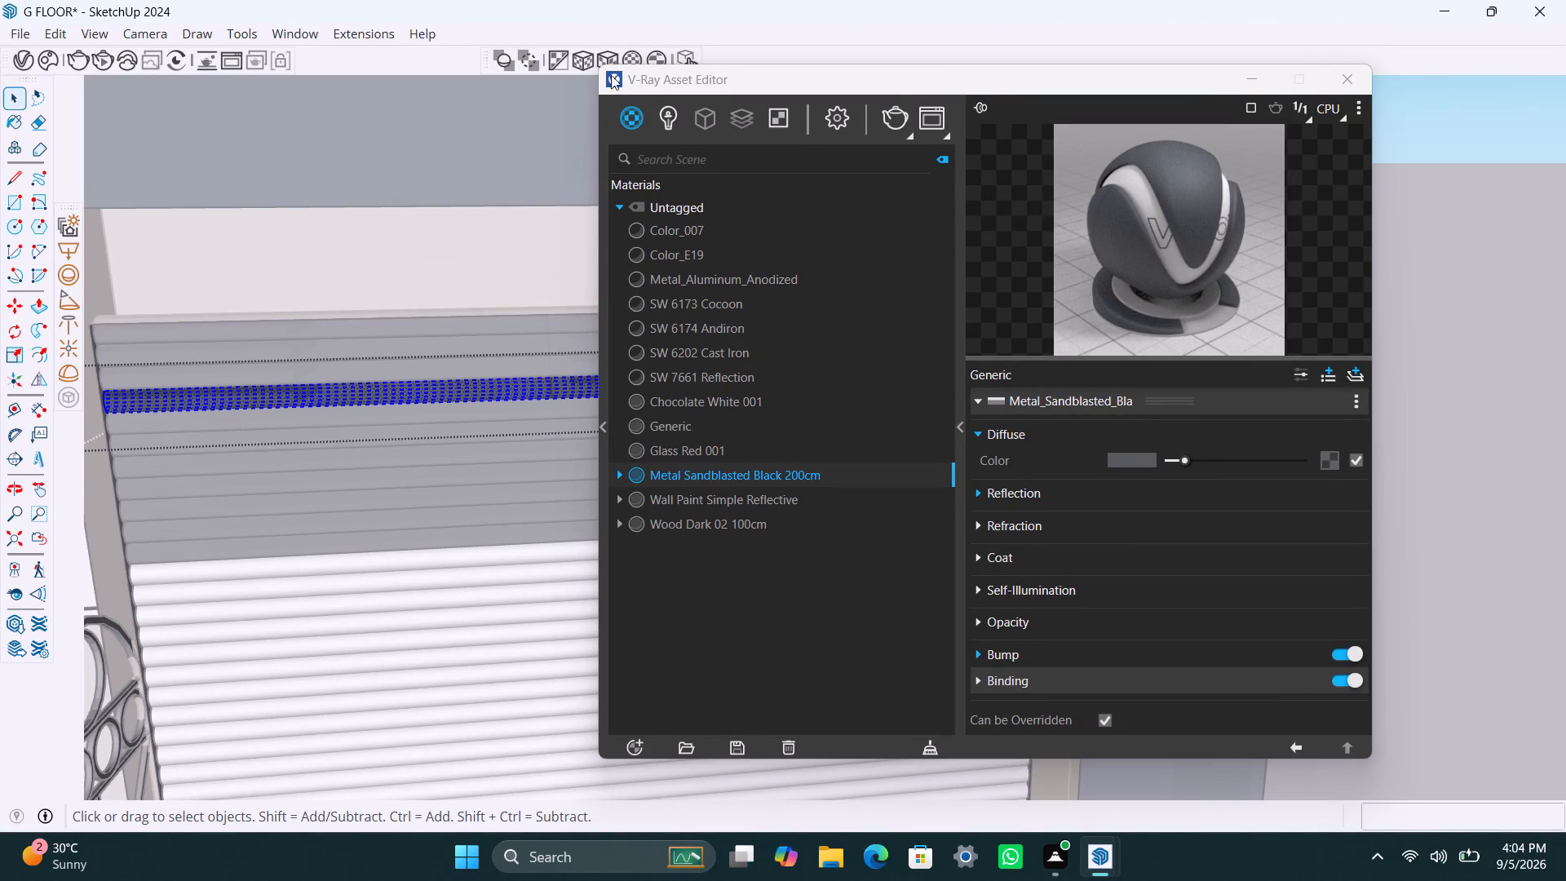
{"action": "left_click", "coordinate": [611, 61]}
{"action": "triple_click", "coordinate": [522, 371]}
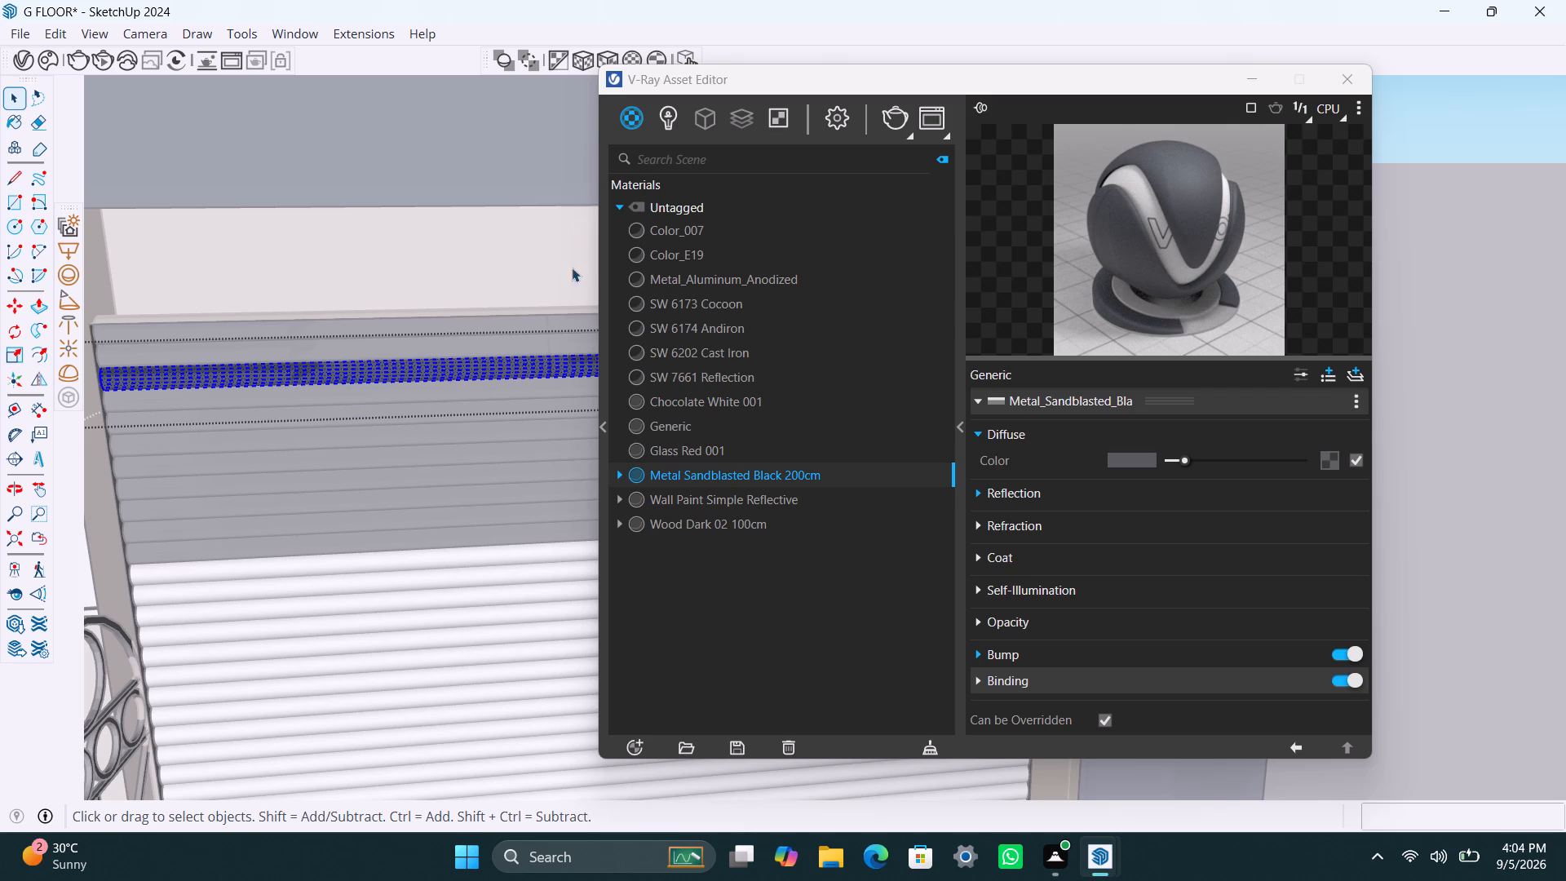
{"action": "left_click", "coordinate": [604, 55]}
Apply the fitted cubic texture projection to the second and topmost shutter slats.
{"action": "double_click", "coordinate": [527, 334]}
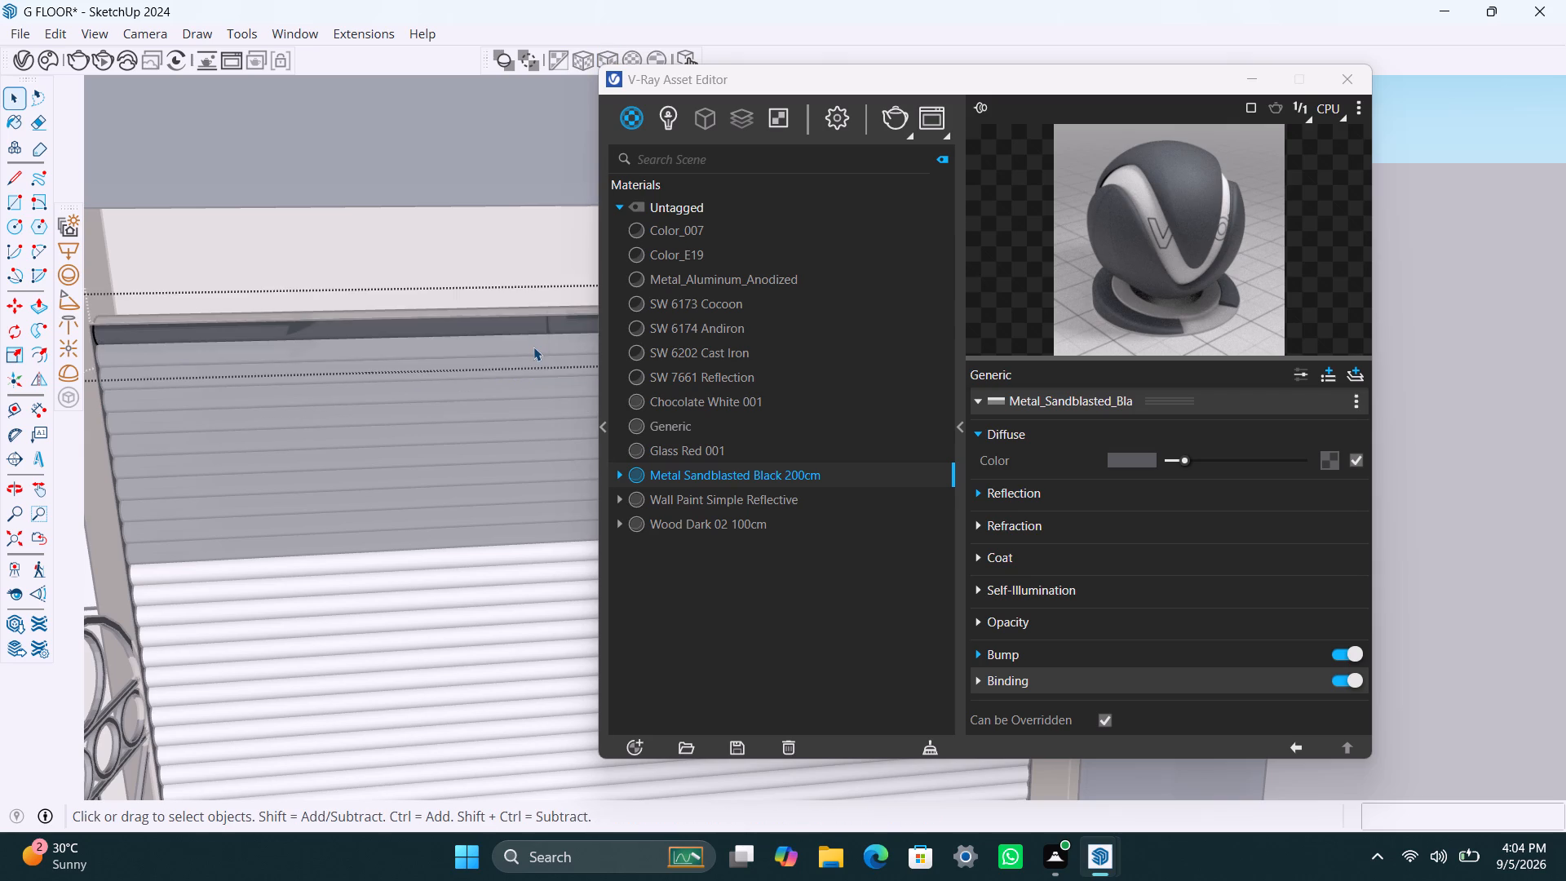
{"action": "triple_click", "coordinate": [534, 347]}
{"action": "left_click", "coordinate": [614, 62]}
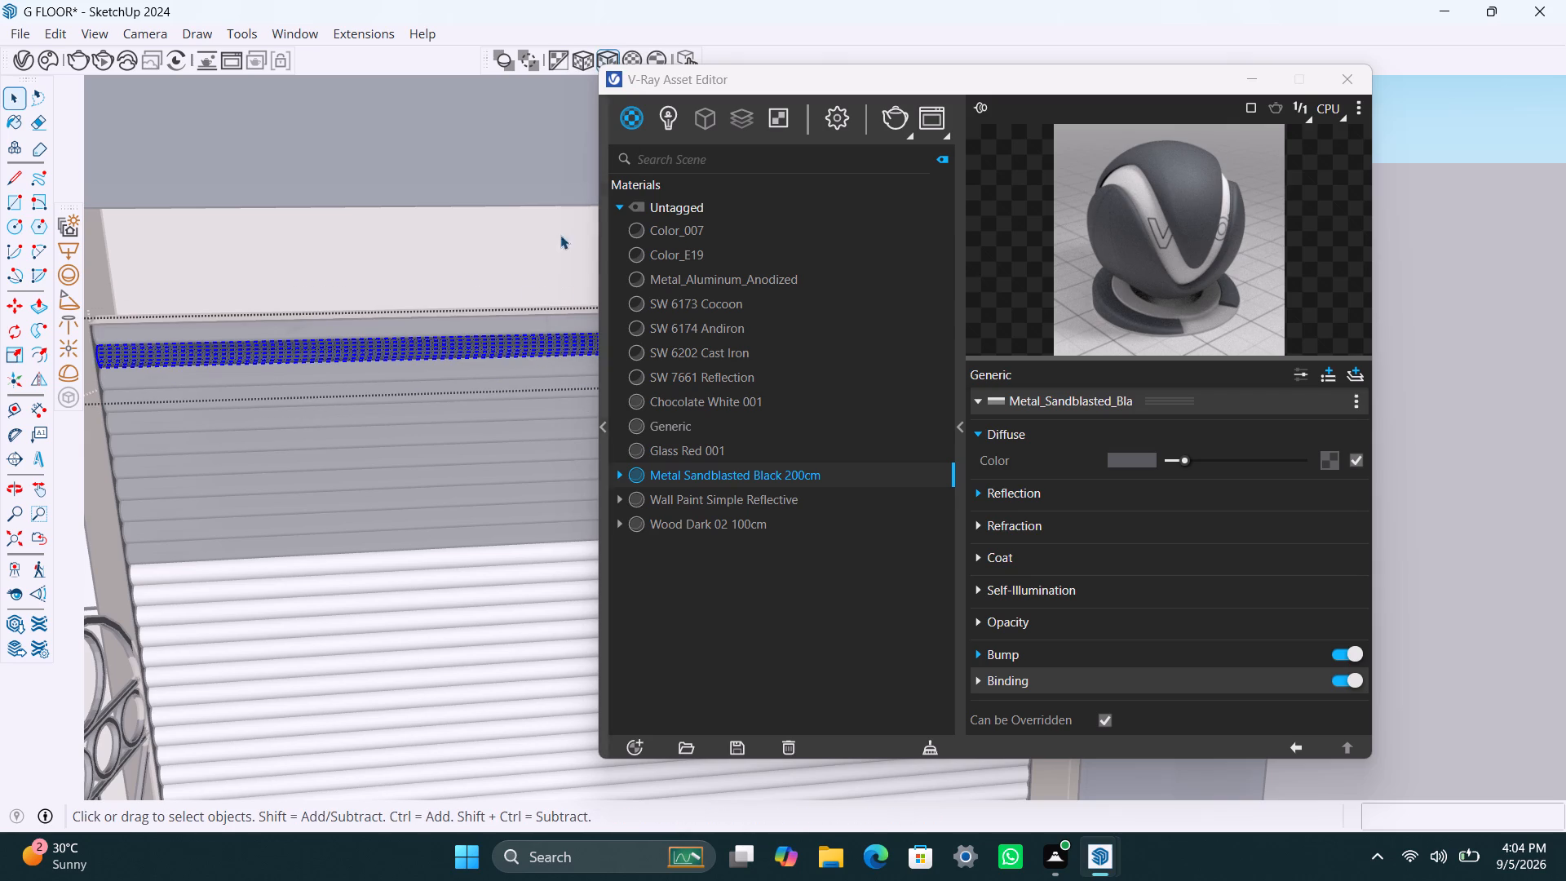
{"action": "triple_click", "coordinate": [495, 314]}
{"action": "triple_click", "coordinate": [494, 322]}
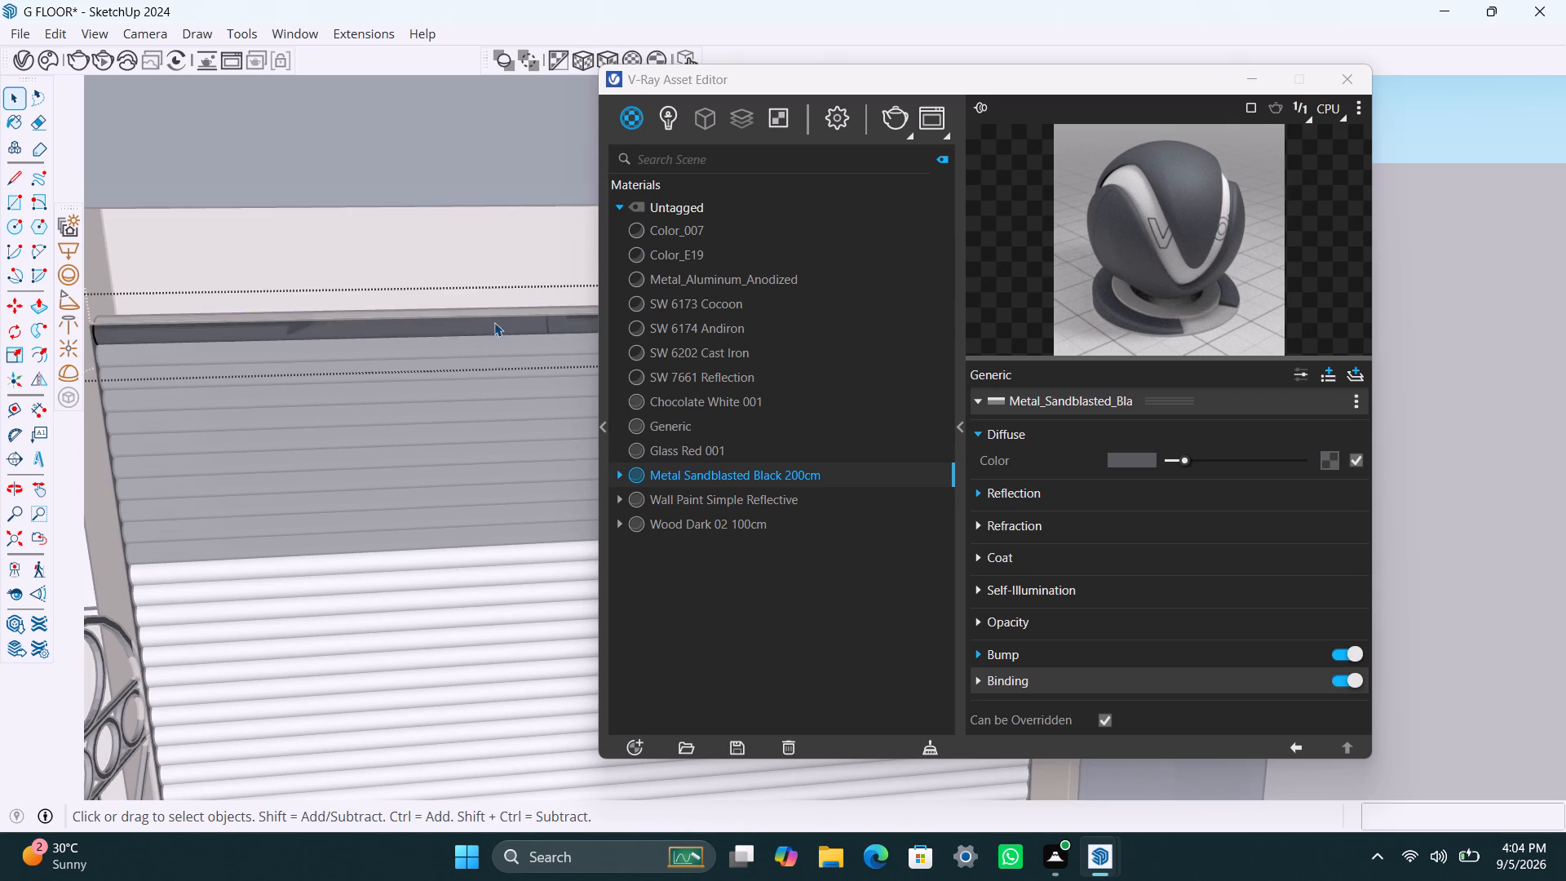
{"action": "left_click", "coordinate": [613, 64]}
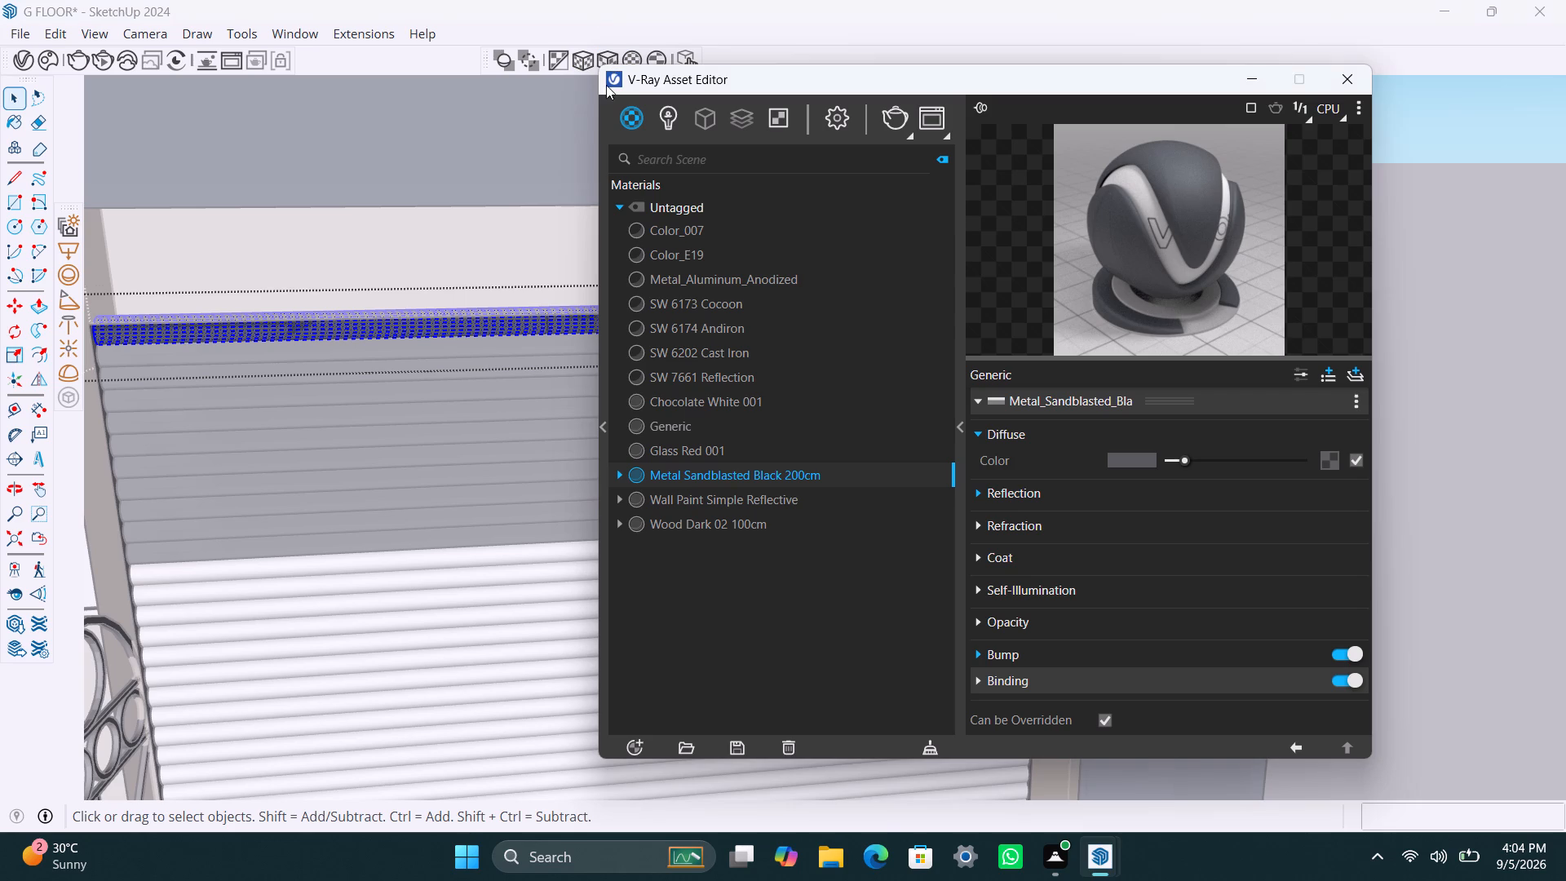
{"action": "left_click", "coordinate": [613, 60]}
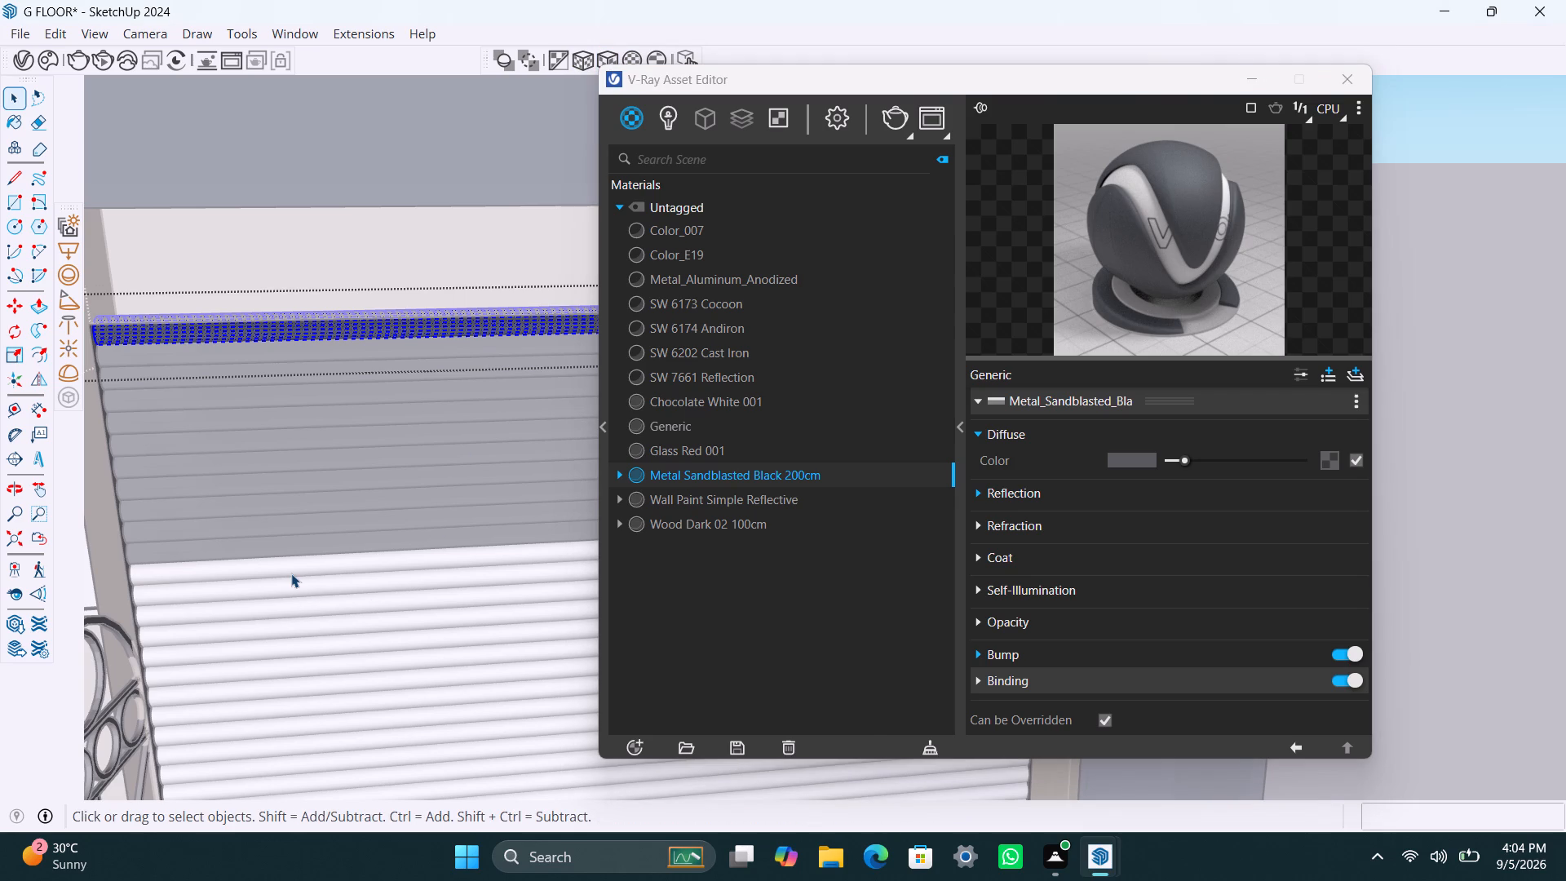
Apply Metal Sandblasted Black 200cm with the fitted cubic texture projection to the twelfth shutter slat from the top.
{"action": "triple_click", "coordinate": [287, 568]}
{"action": "double_click", "coordinate": [286, 565]}
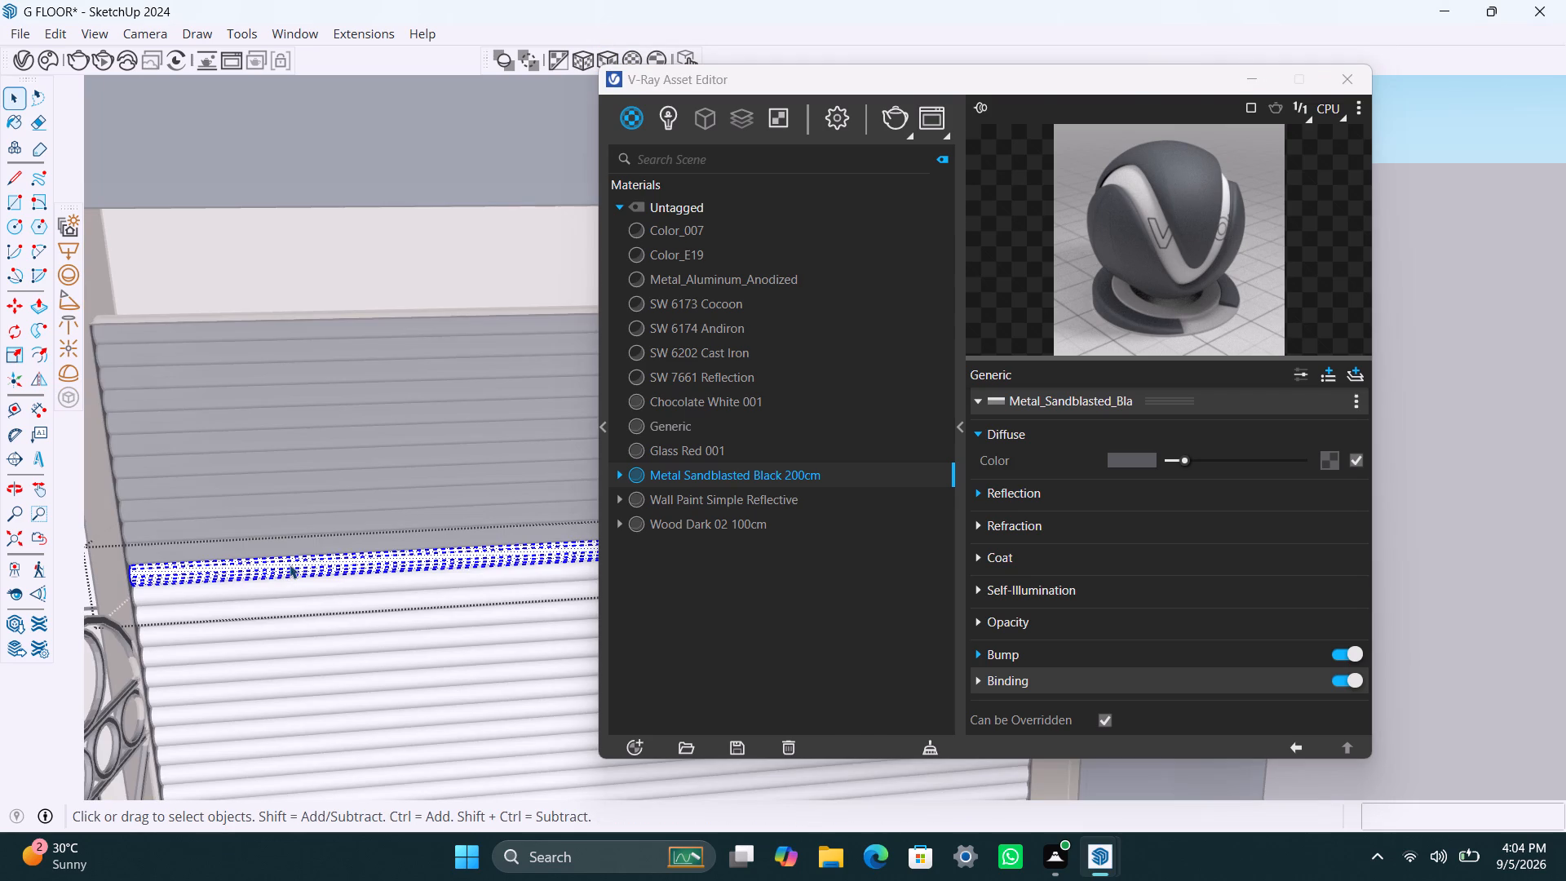
{"action": "right_click", "coordinate": [672, 471]}
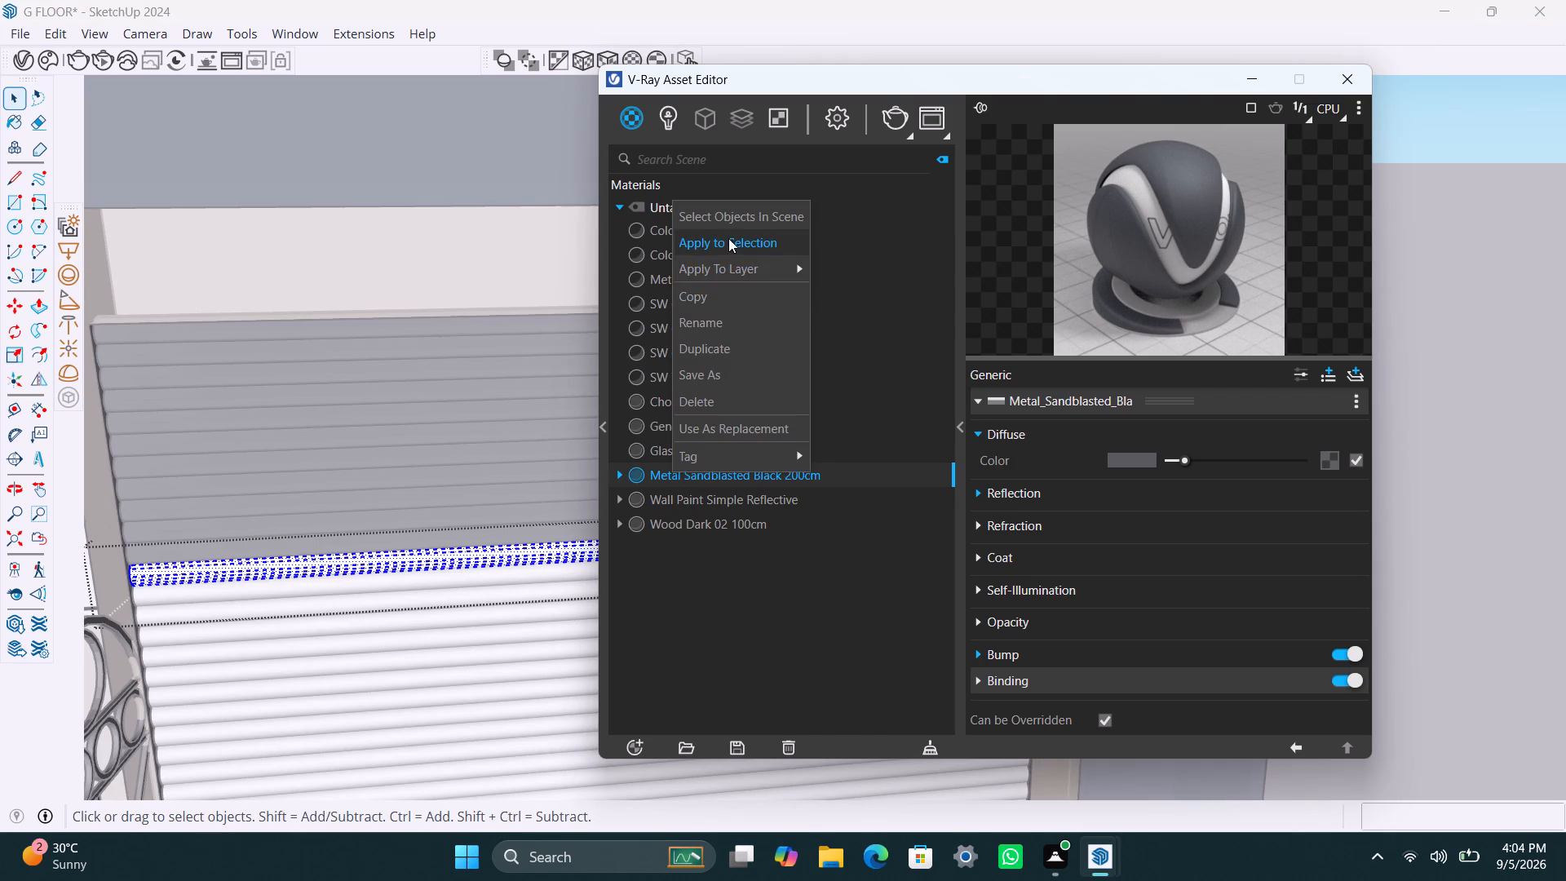
{"action": "left_click", "coordinate": [728, 238]}
{"action": "left_click", "coordinate": [608, 58]}
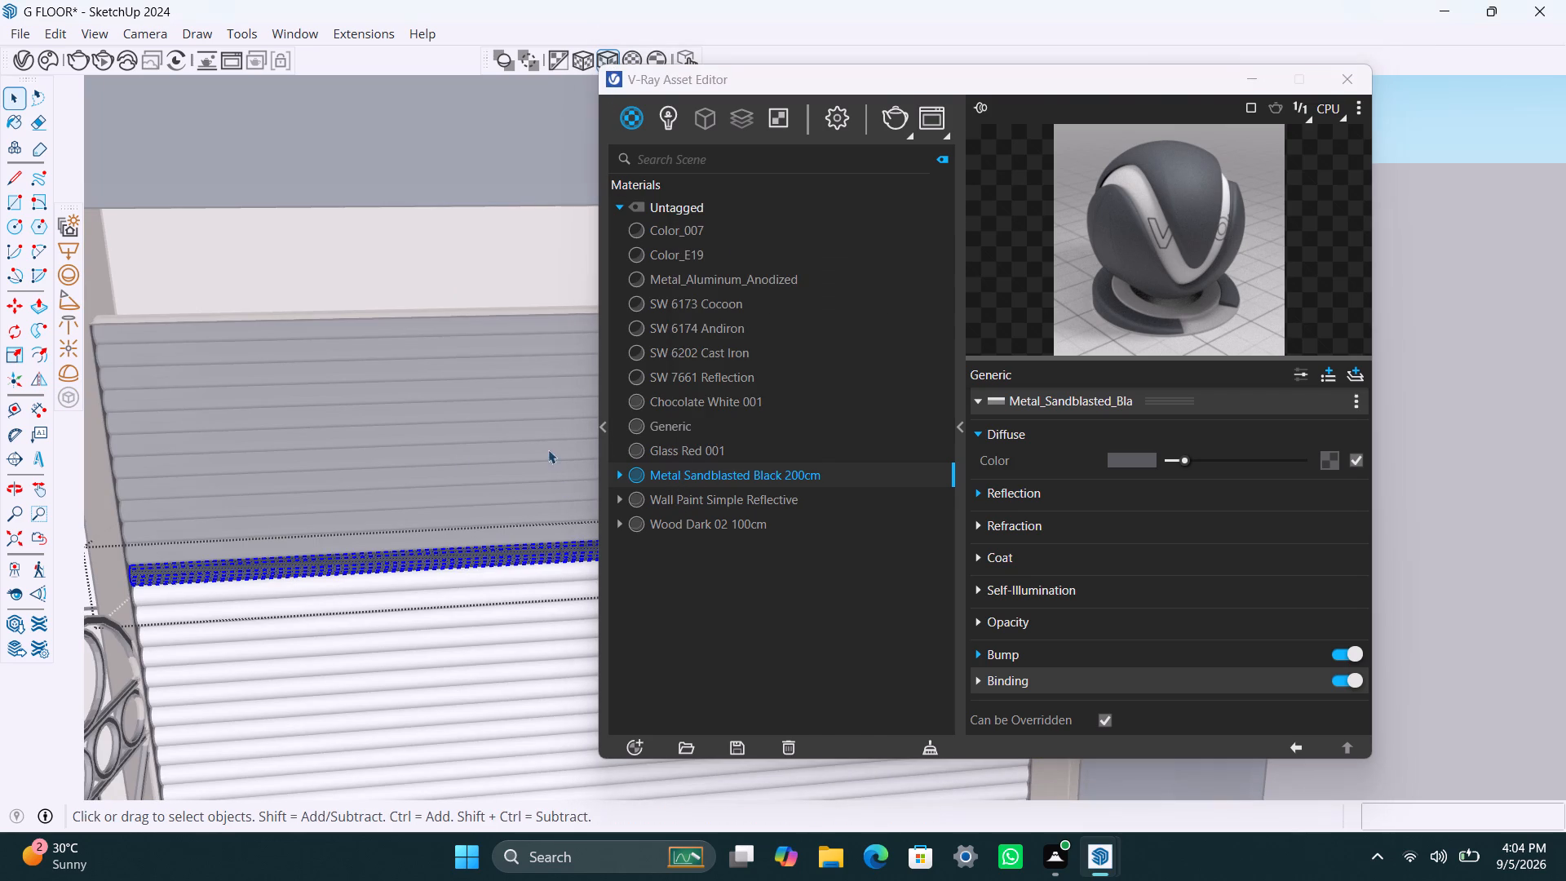
Apply Metal Sandblasted Black 200cm with the fitted cubic texture projection to the thirteenth, fourteenth and fifteenth shutter slats from the top.
{"action": "triple_click", "coordinate": [431, 581]}
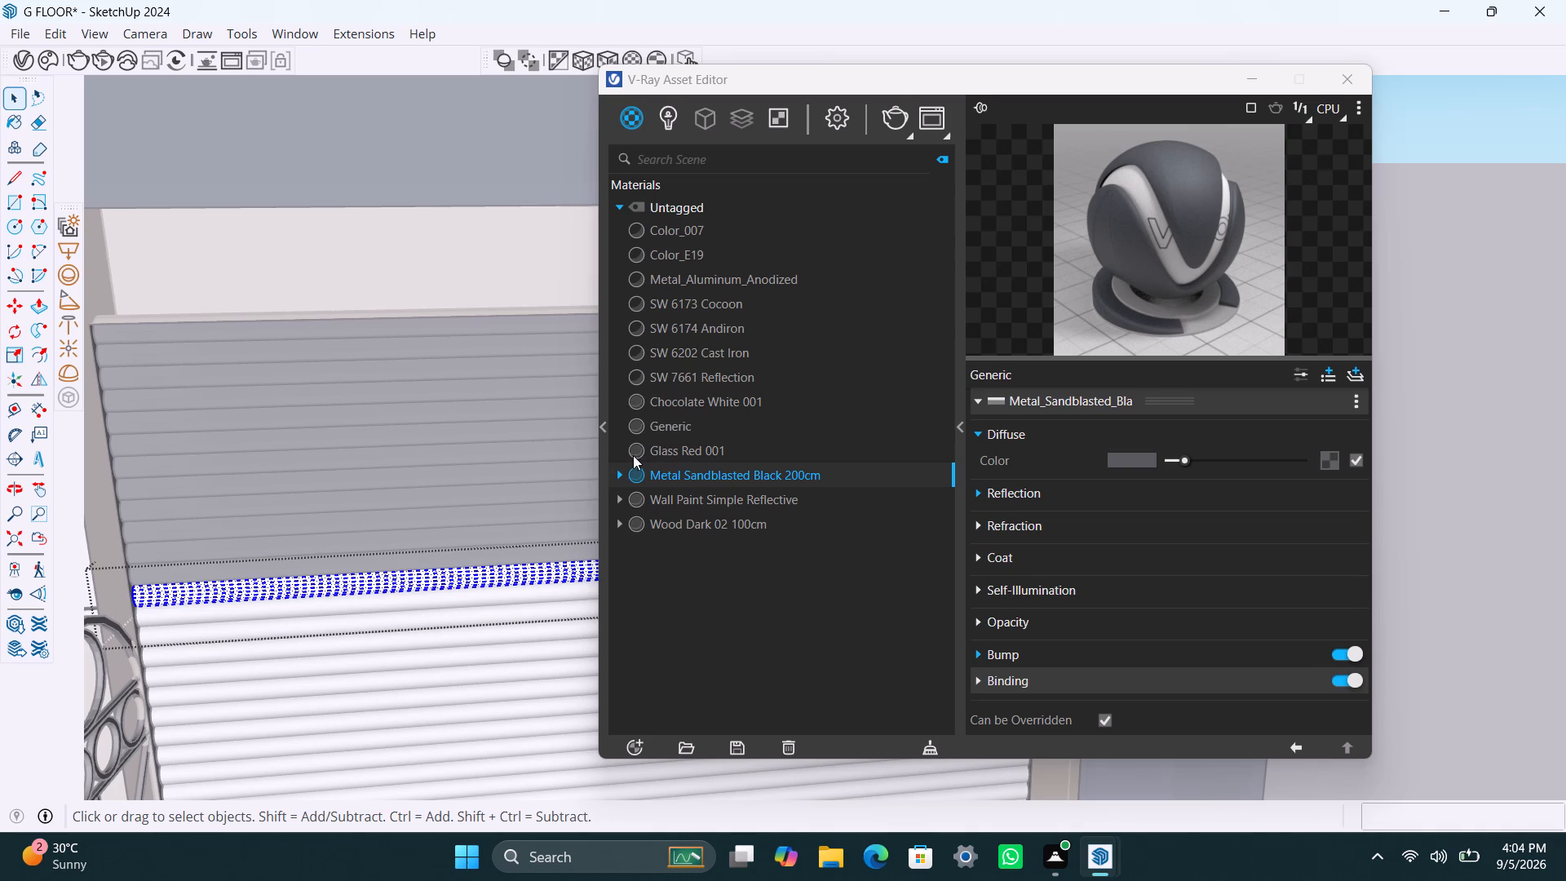
{"action": "right_click", "coordinate": [674, 478]}
{"action": "left_click", "coordinate": [749, 261]}
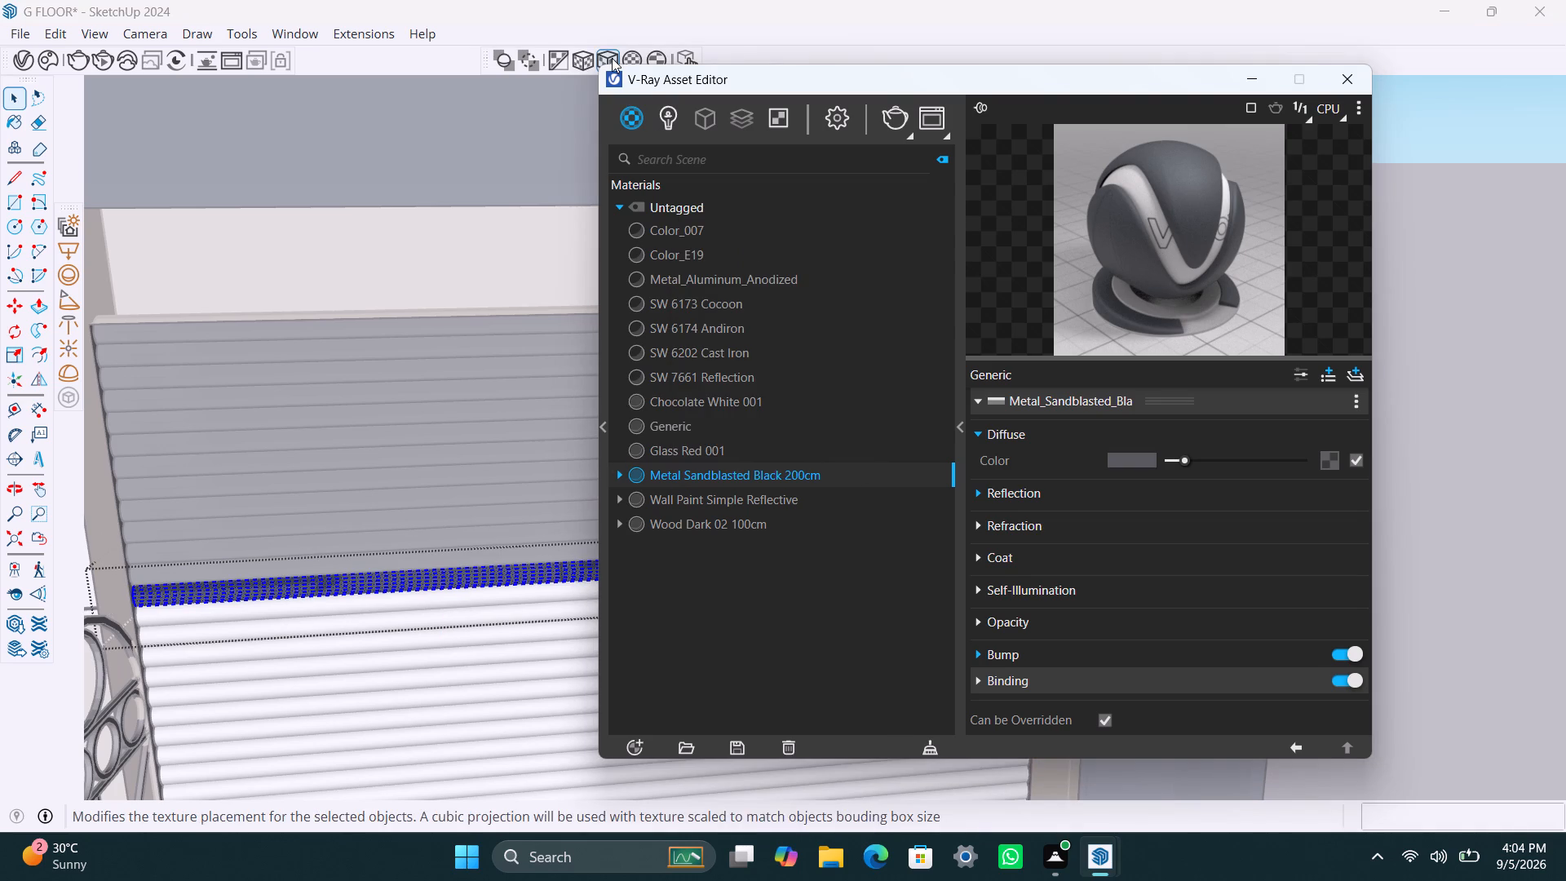
{"action": "left_click", "coordinate": [612, 58]}
{"action": "triple_click", "coordinate": [476, 591]}
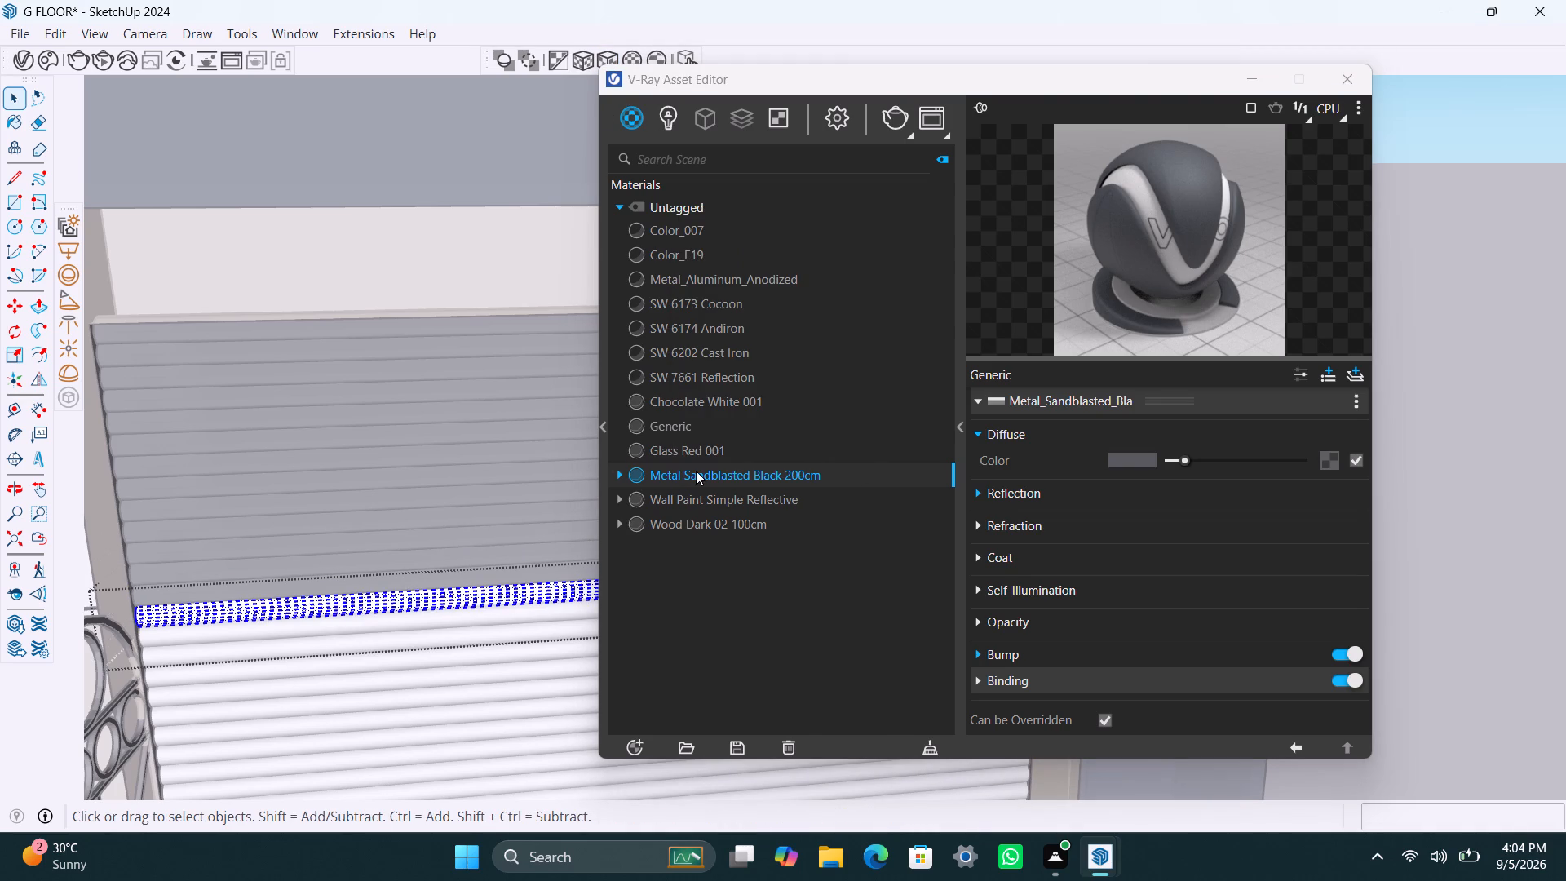
{"action": "right_click", "coordinate": [696, 472]}
{"action": "left_click", "coordinate": [720, 254]}
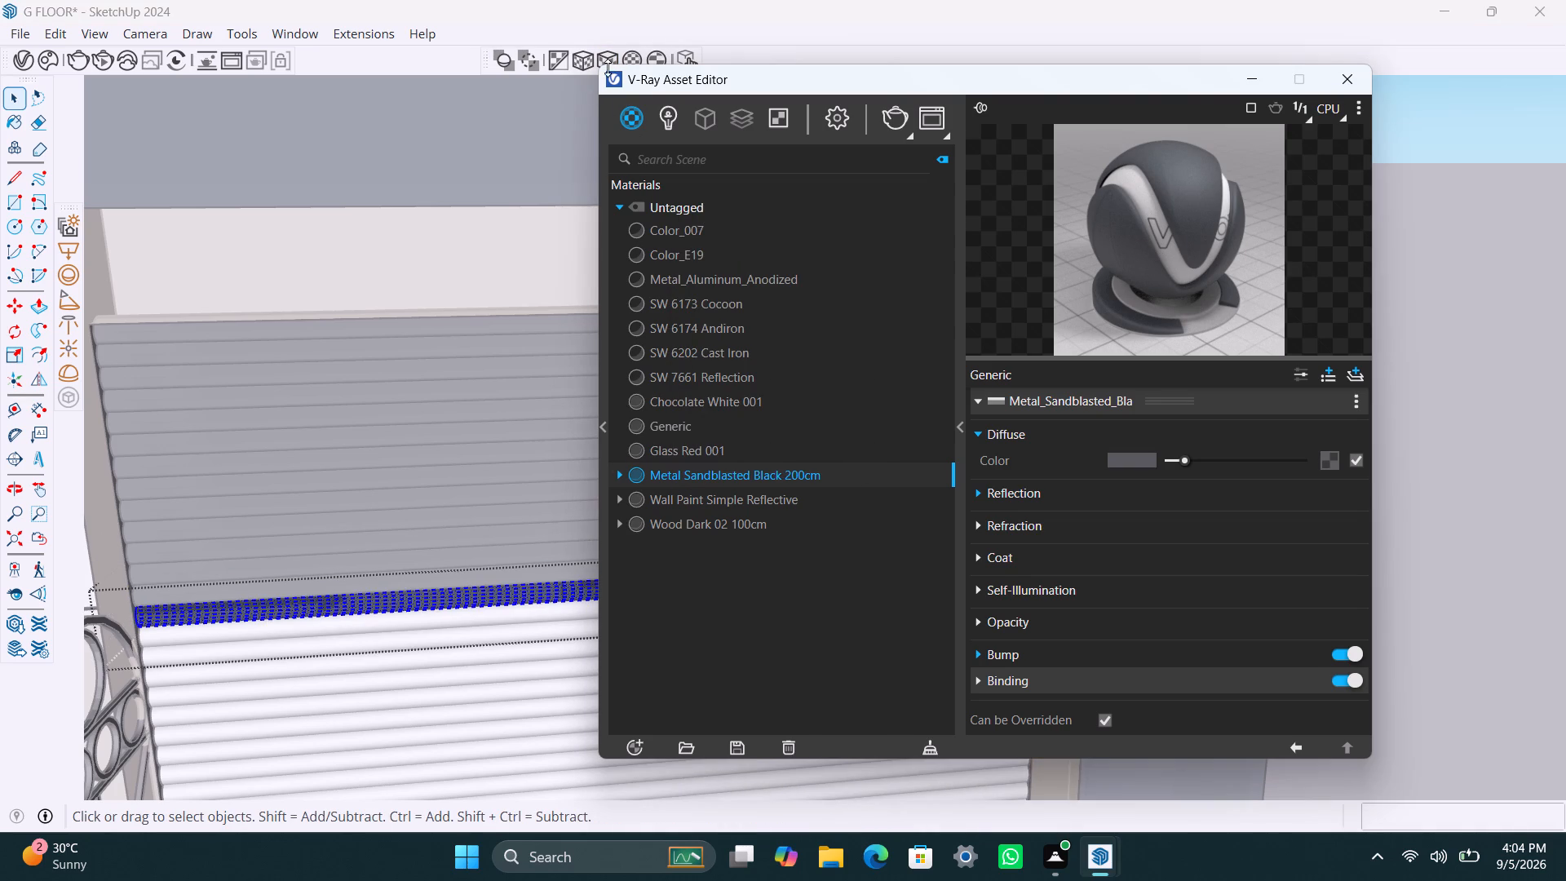
{"action": "left_click", "coordinate": [608, 61]}
{"action": "triple_click", "coordinate": [522, 616]}
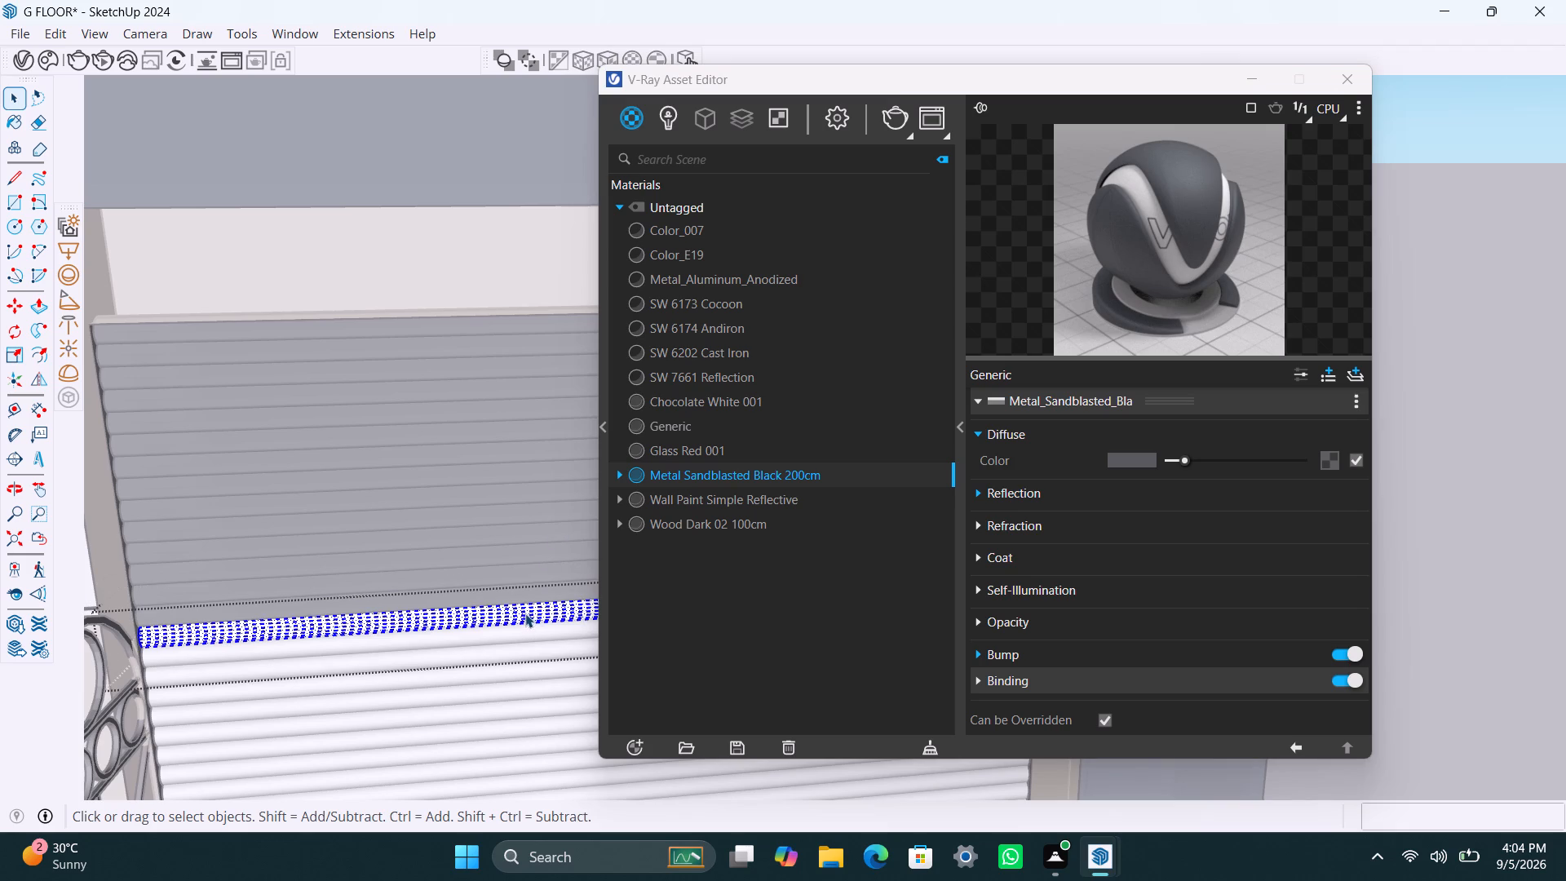
{"action": "right_click", "coordinate": [728, 474]}
{"action": "left_click", "coordinate": [807, 237]}
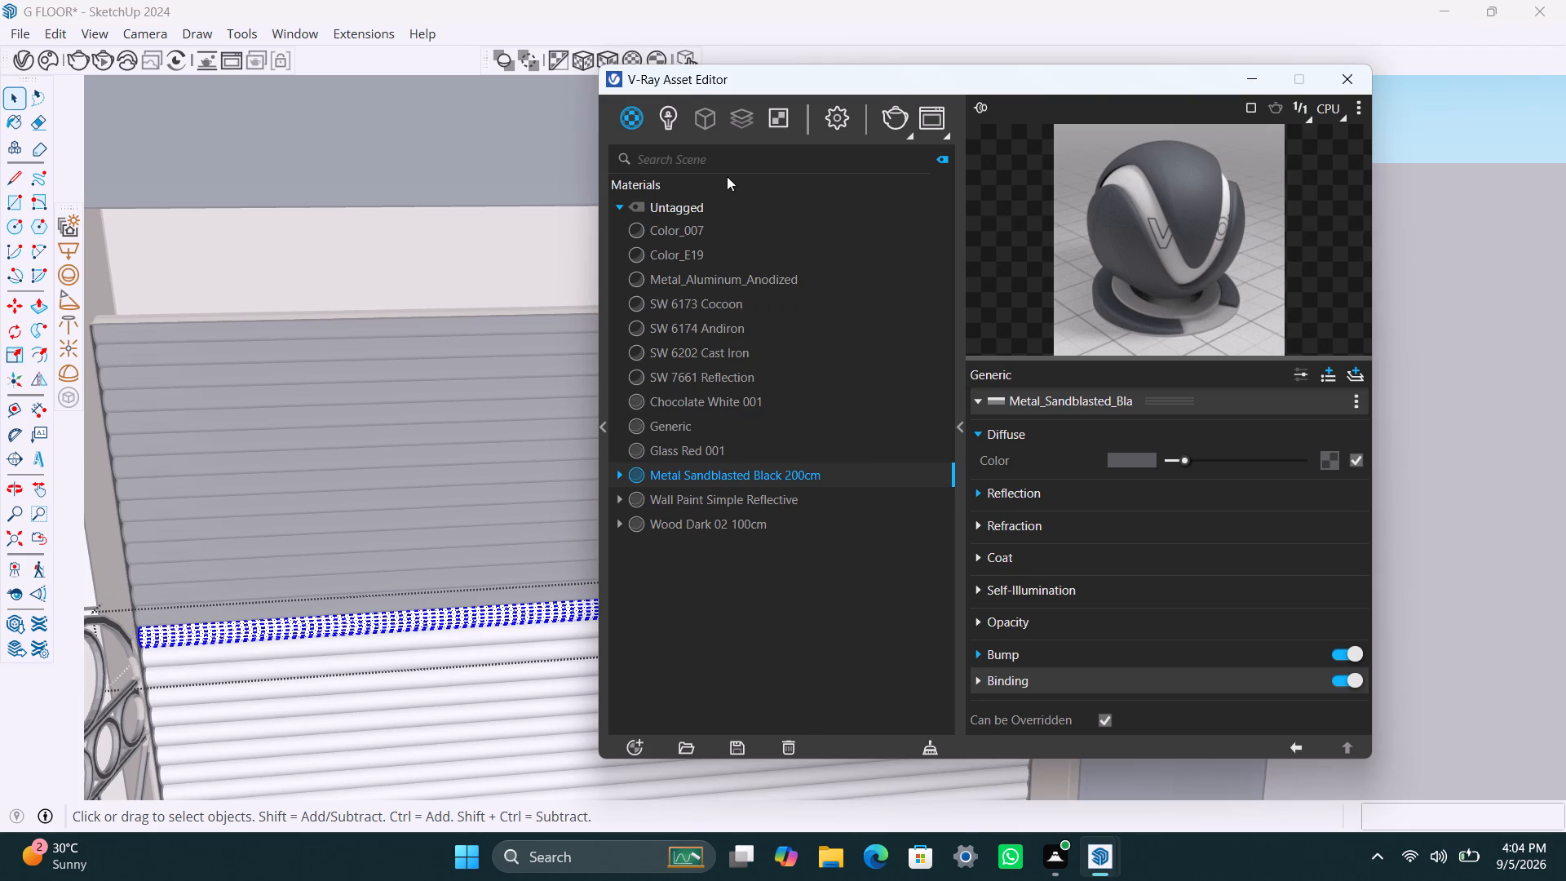
{"action": "left_click", "coordinate": [610, 55]}
Apply Metal Sandblasted Black 200cm with the fitted cubic texture projection to the sixteenth shutter slat, uncovering the projection tool from the material editor window.
{"action": "scroll", "coordinate": [453, 639], "scroll_direction": "down", "scroll_amount": 3}
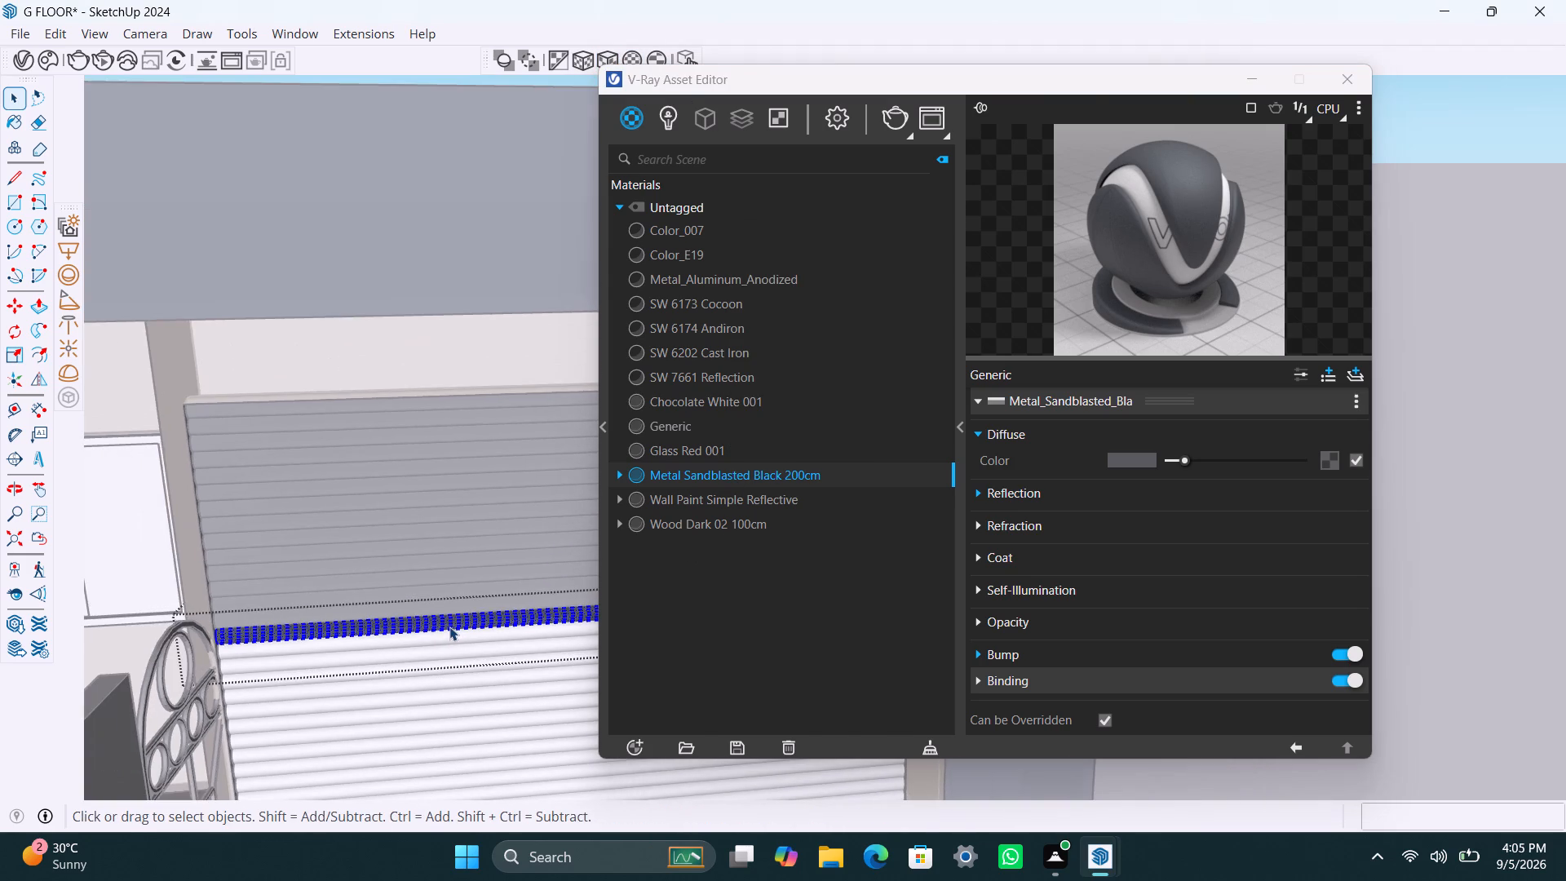
{"action": "scroll", "coordinate": [449, 625], "scroll_direction": "down", "scroll_amount": 2}
{"action": "middle_click_drag", "start_coordinate": [445, 617], "coordinate": [336, 315], "text": "shift"}
{"action": "scroll", "coordinate": [259, 351], "scroll_direction": "up", "scroll_amount": 2}
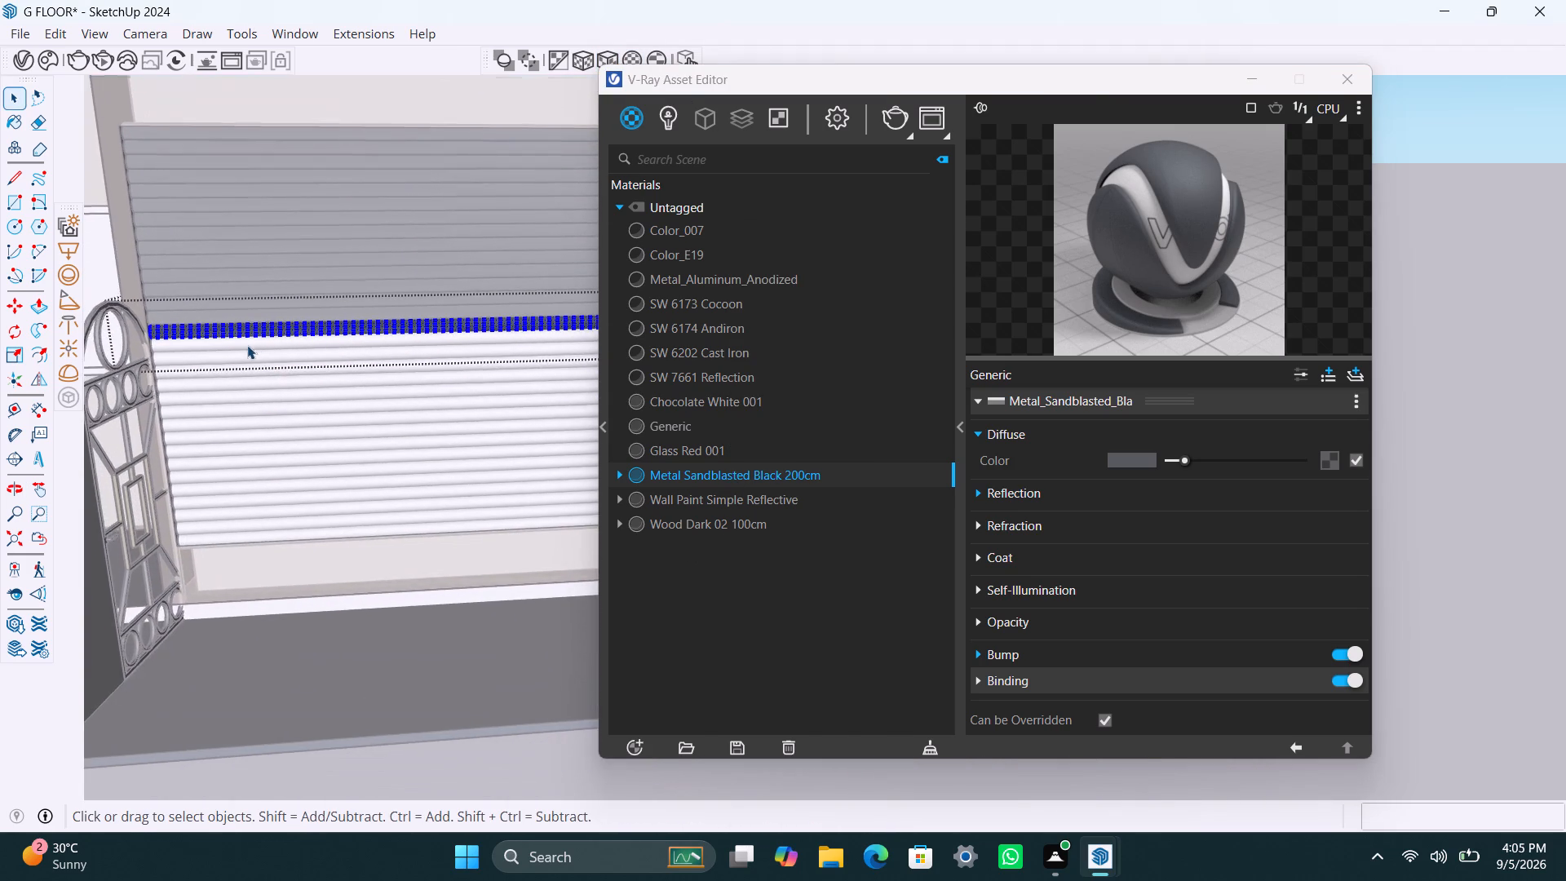
{"action": "triple_click", "coordinate": [226, 343]}
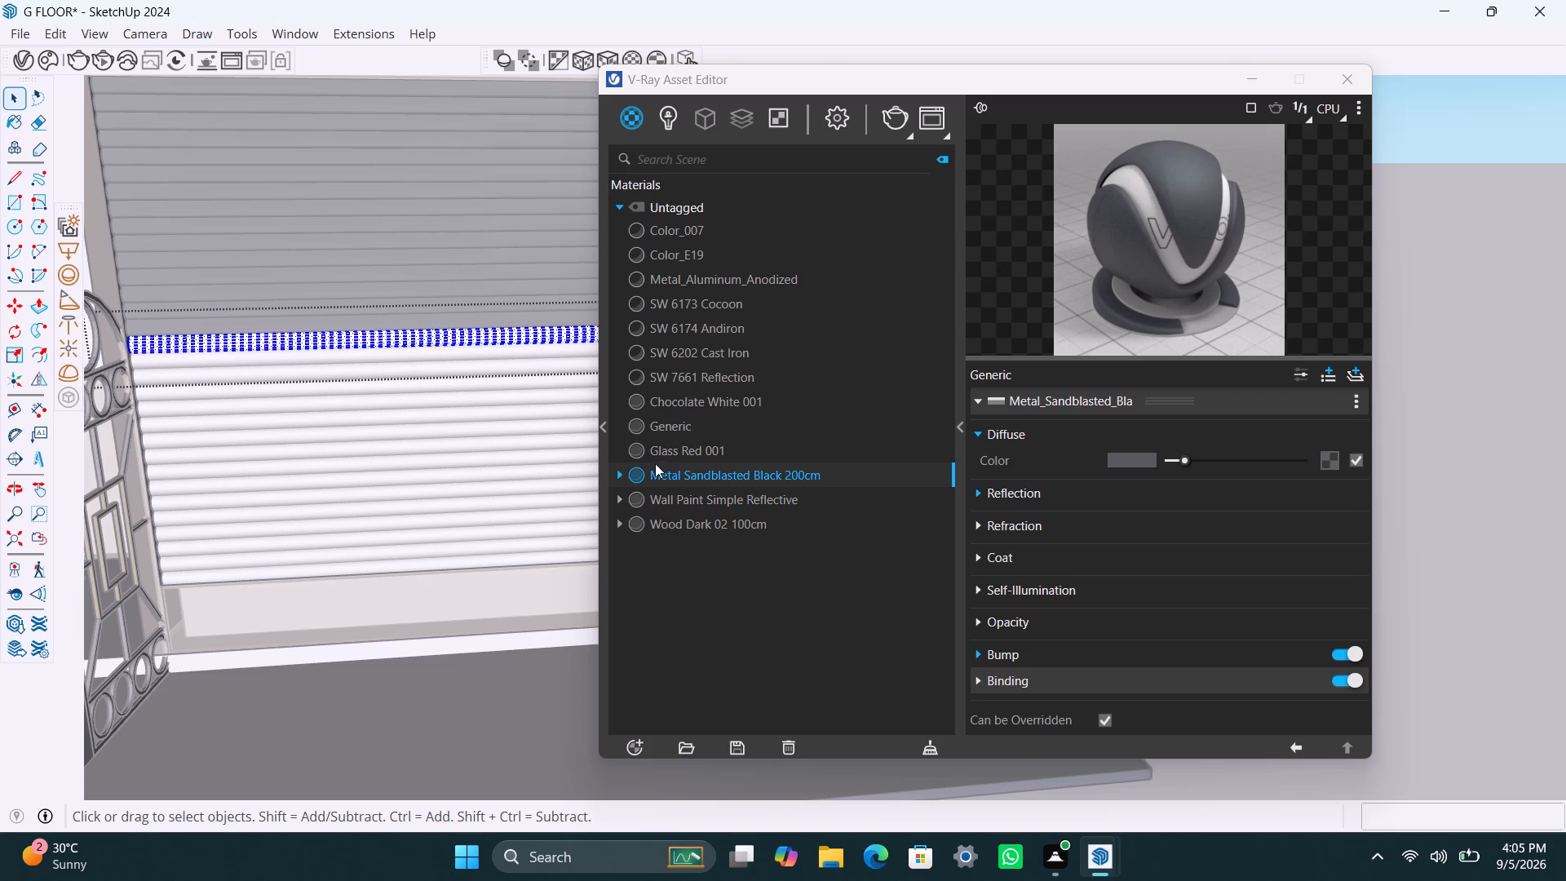
{"action": "right_click", "coordinate": [670, 469]}
{"action": "left_click", "coordinate": [749, 518]}
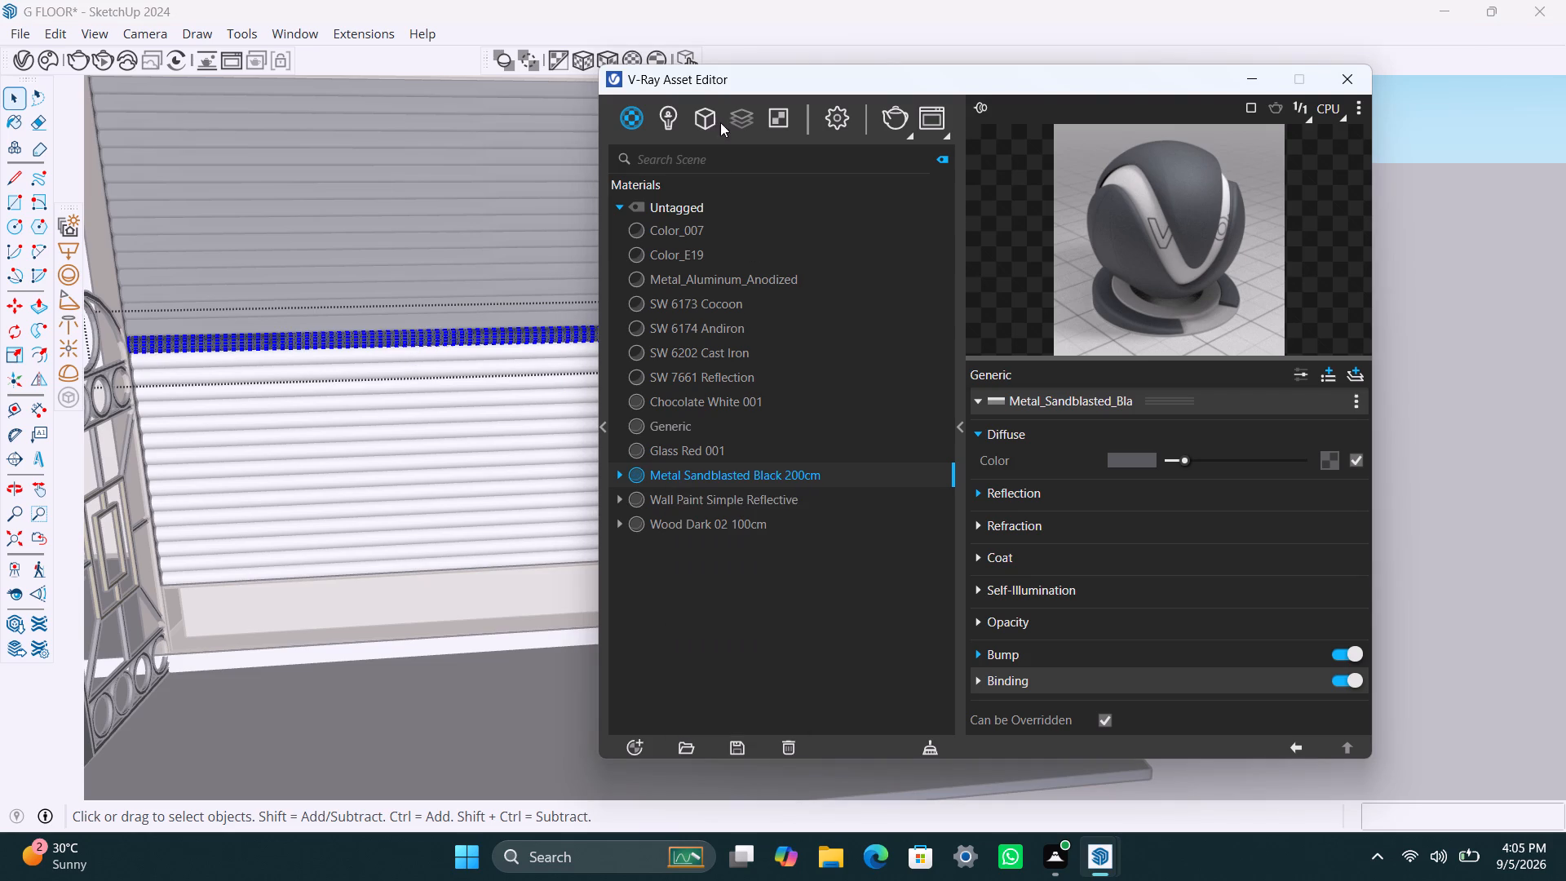
{"action": "left_click", "coordinate": [610, 65]}
{"action": "left_click", "coordinate": [629, 121]}
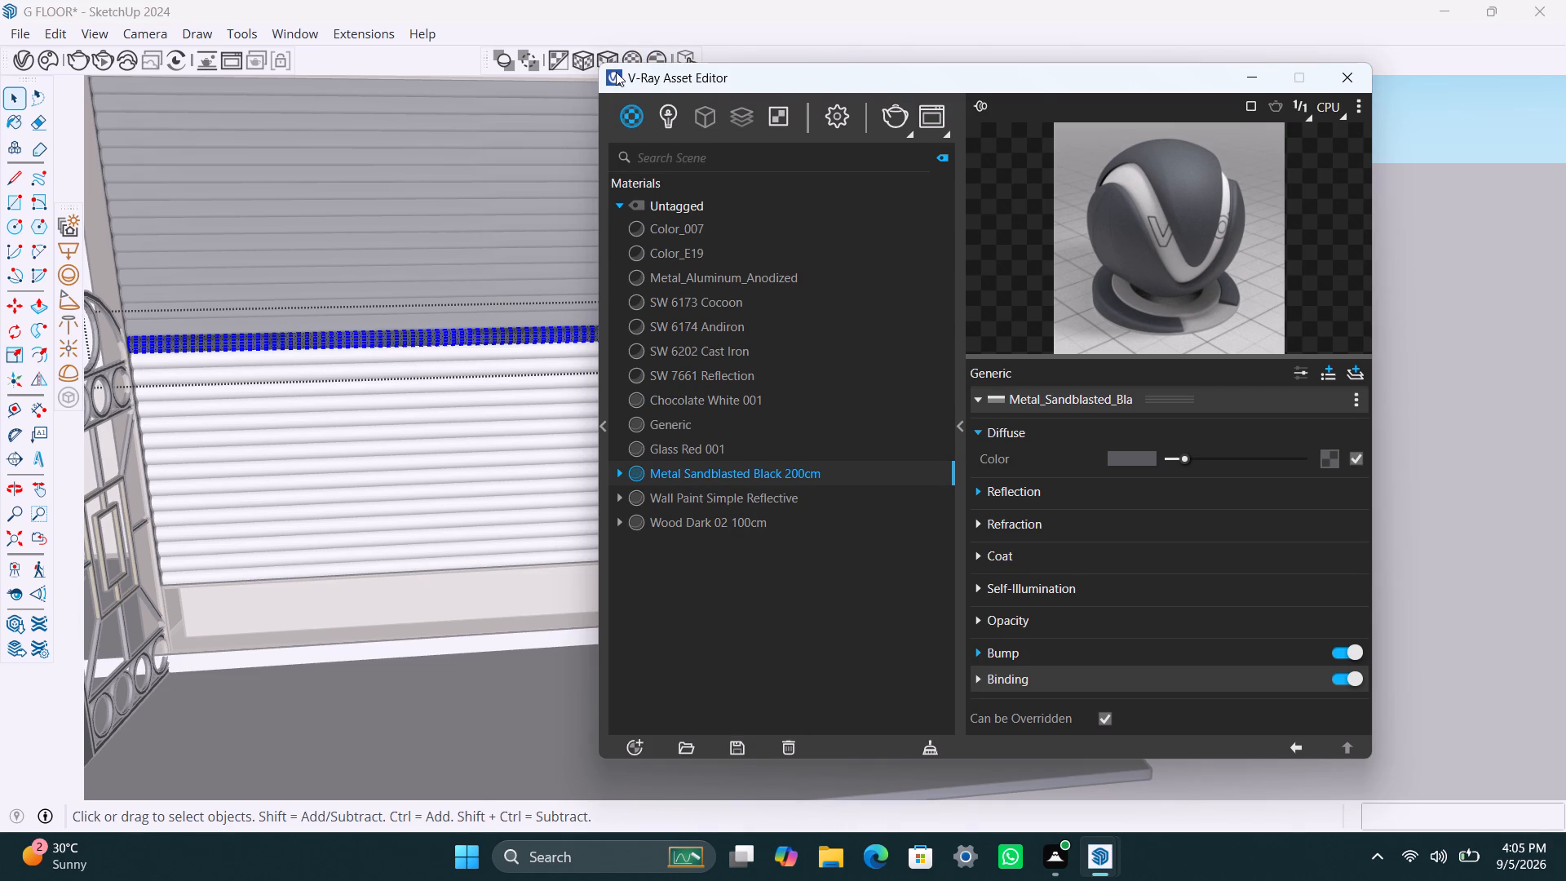
{"action": "left_click", "coordinate": [606, 55]}
{"action": "left_click_drag", "start_coordinate": [657, 68], "coordinate": [700, 150]}
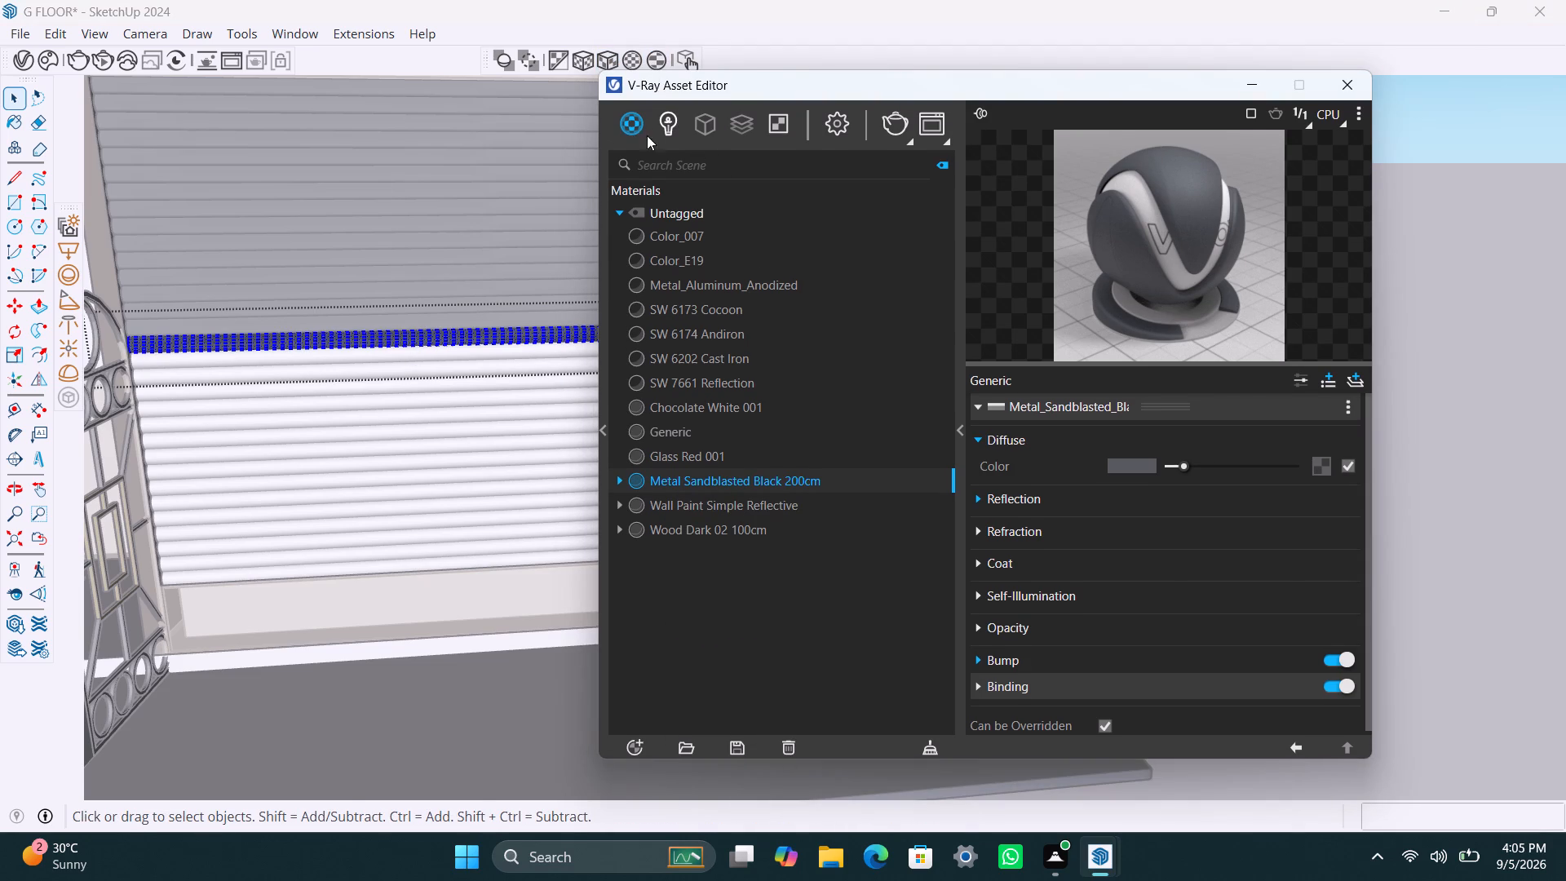
{"action": "left_click", "coordinate": [611, 58]}
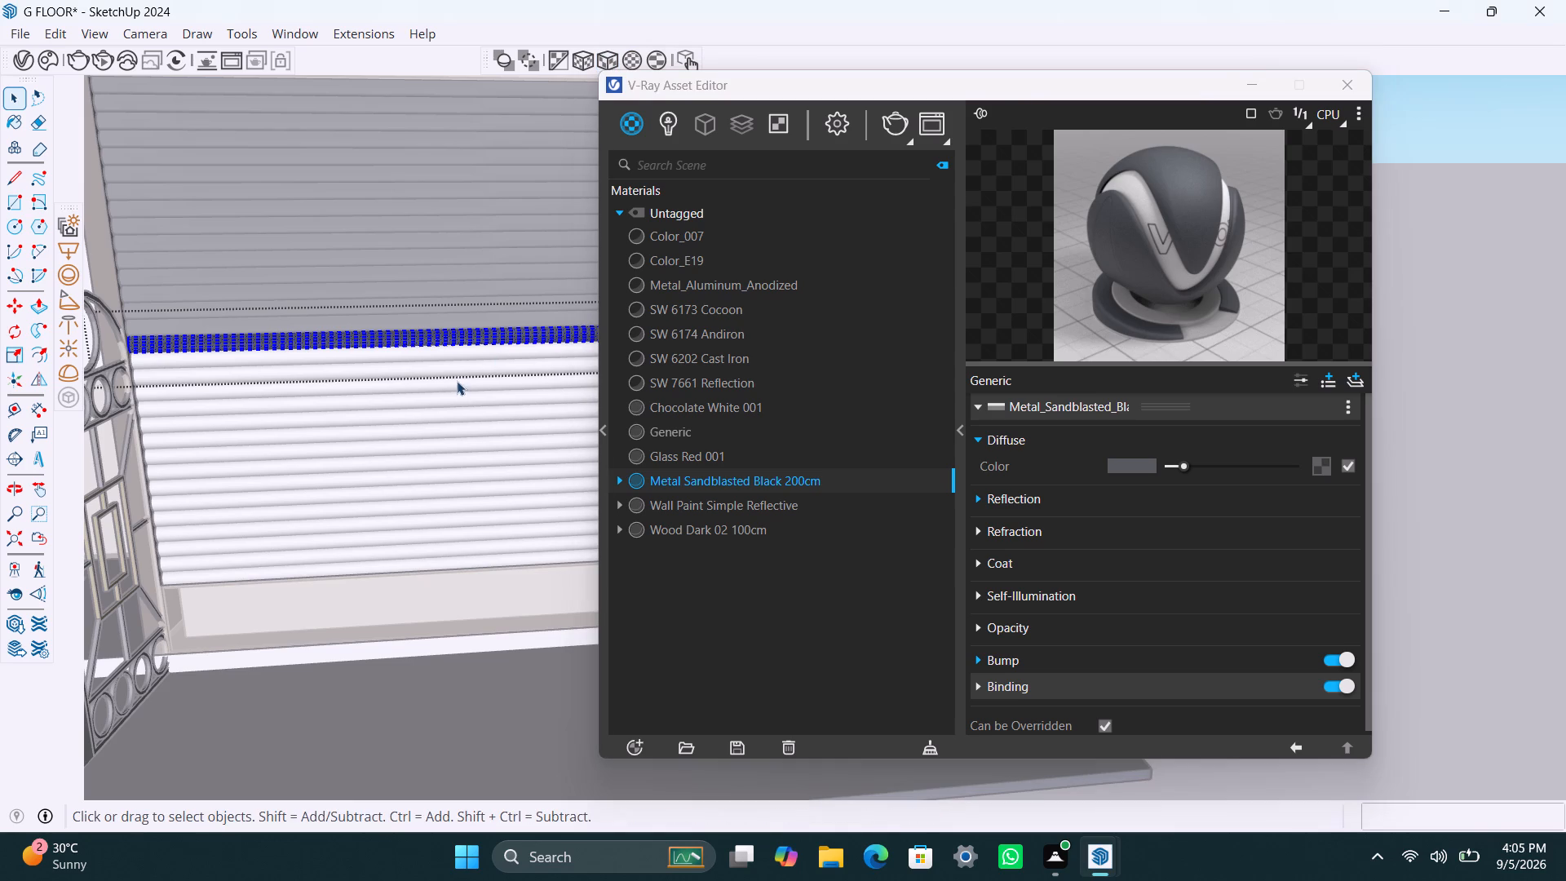
Apply Metal Sandblasted Black 200cm with the fitted cubic texture projection to the seventeenth, eighteenth and nineteenth shutter slats from the top.
{"action": "triple_click", "coordinate": [459, 352]}
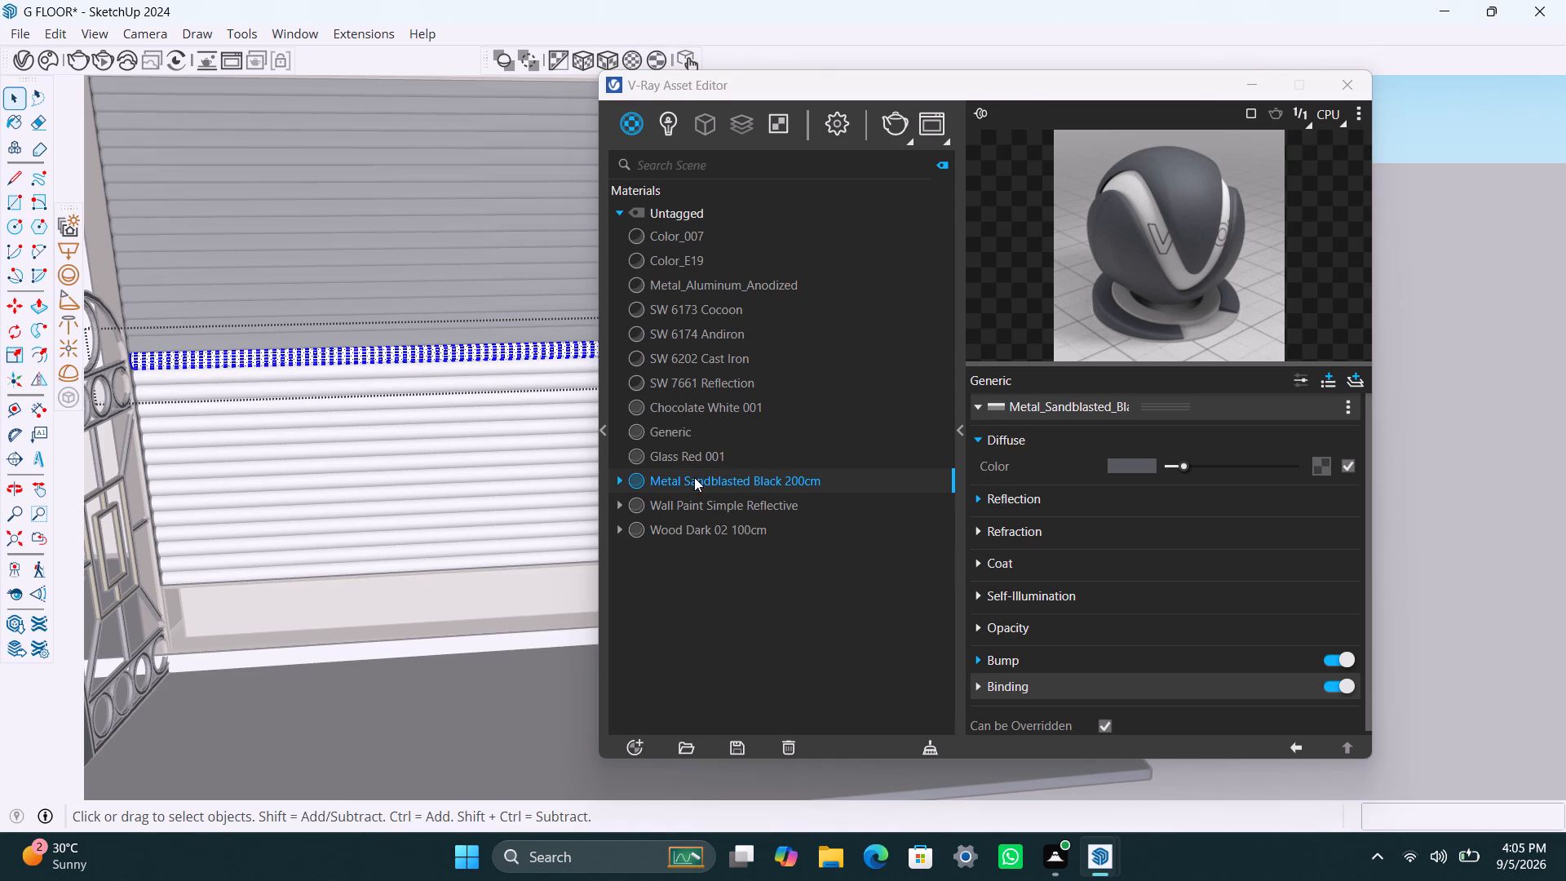
{"action": "right_click", "coordinate": [694, 477]}
{"action": "left_click", "coordinate": [734, 257]}
{"action": "left_click", "coordinate": [603, 50]}
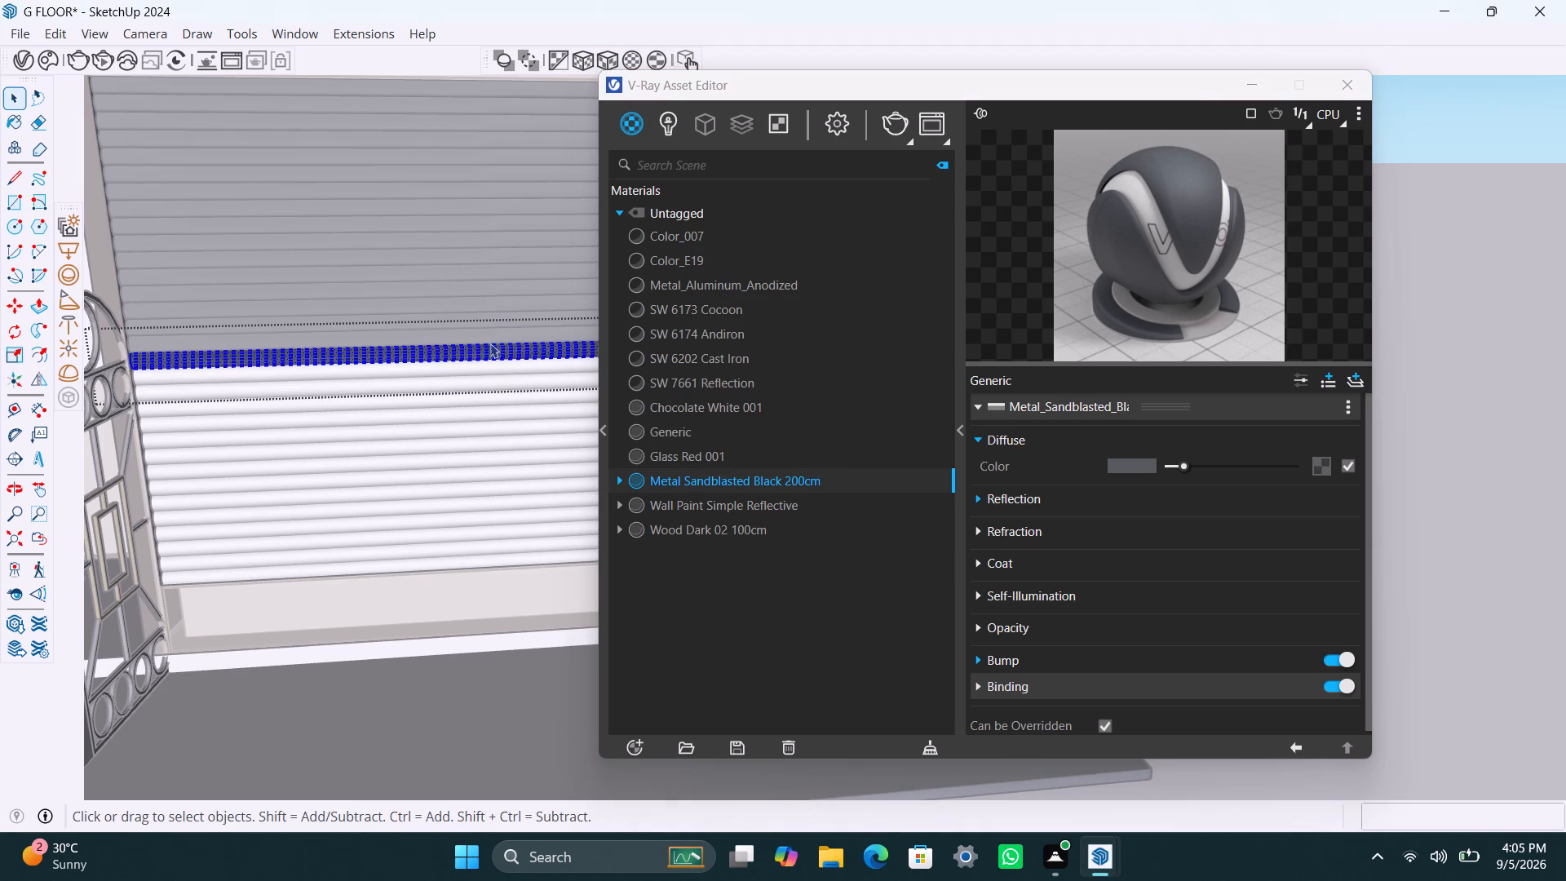
{"action": "triple_click", "coordinate": [478, 366]}
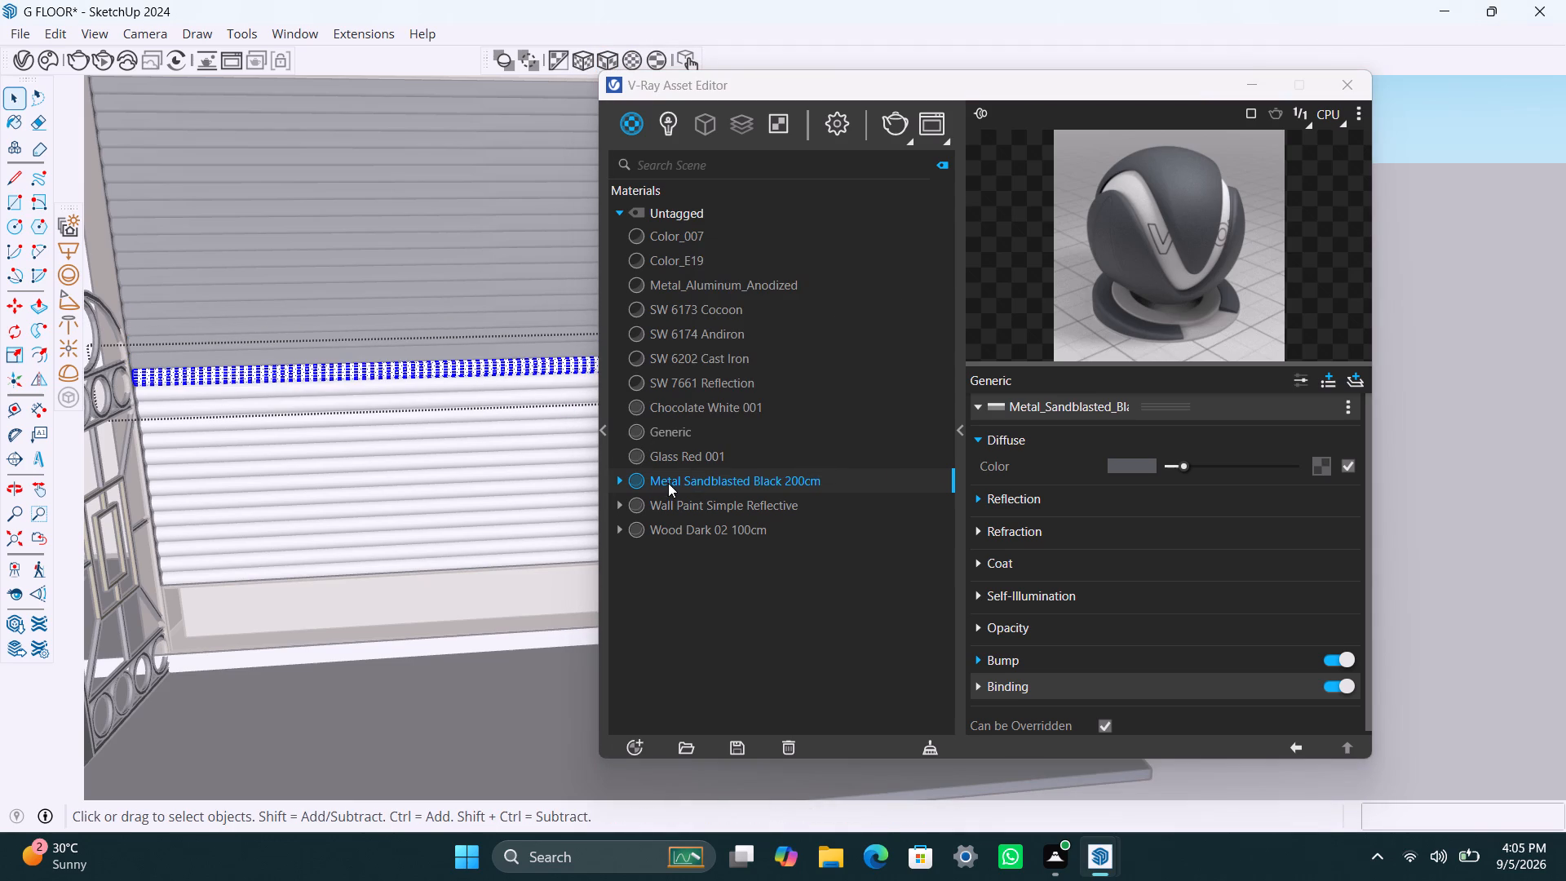
{"action": "right_click", "coordinate": [668, 483]}
{"action": "left_click", "coordinate": [728, 257]}
{"action": "left_click", "coordinate": [604, 64]}
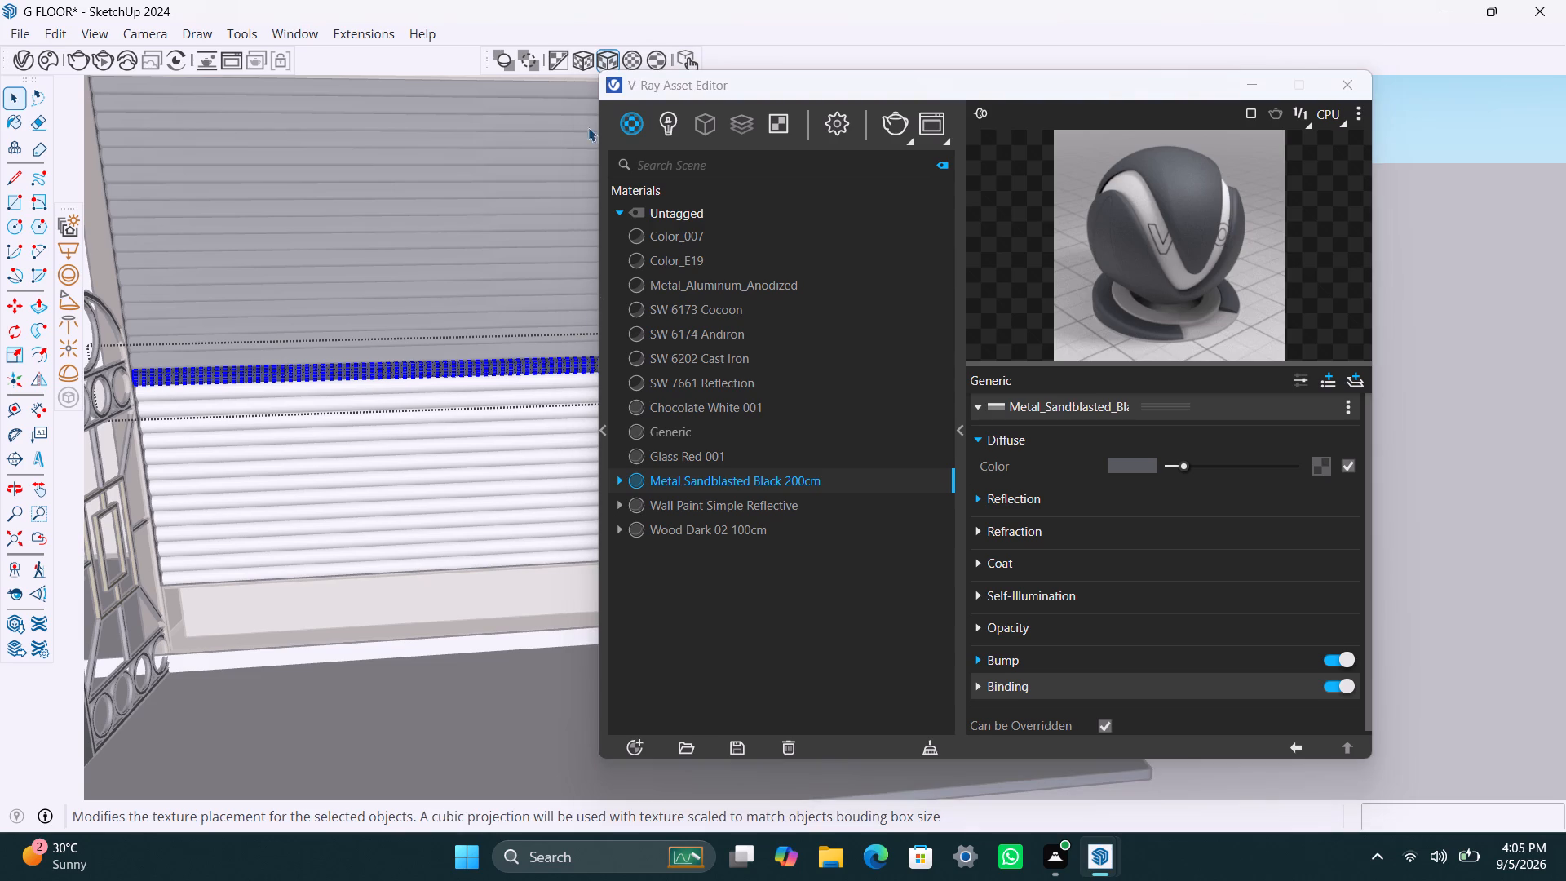
{"action": "triple_click", "coordinate": [514, 379]}
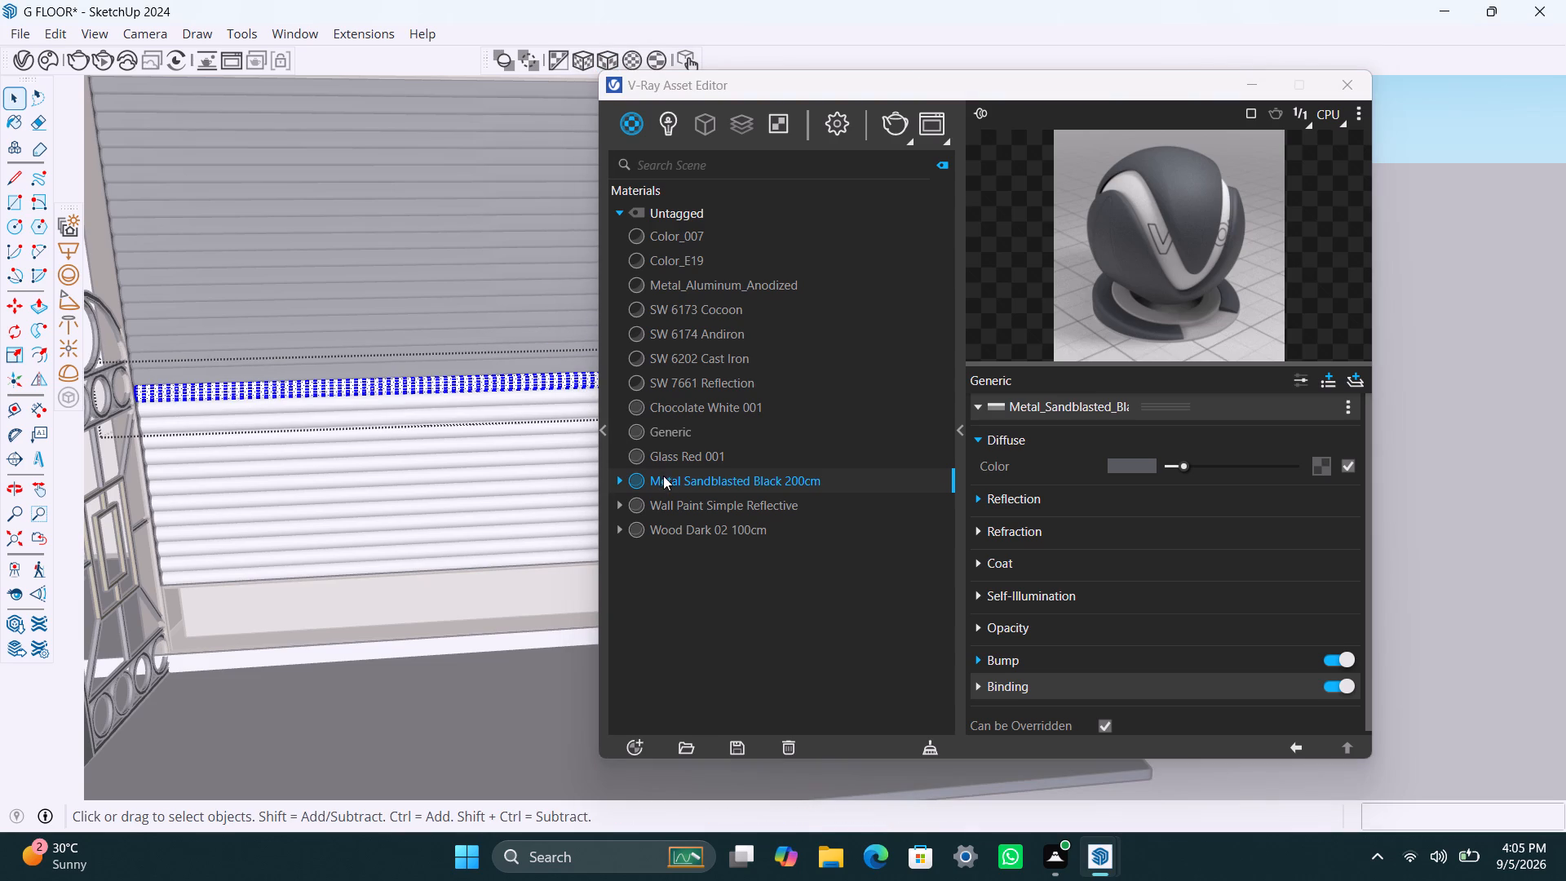
{"action": "right_click", "coordinate": [668, 485]}
{"action": "left_click", "coordinate": [707, 265]}
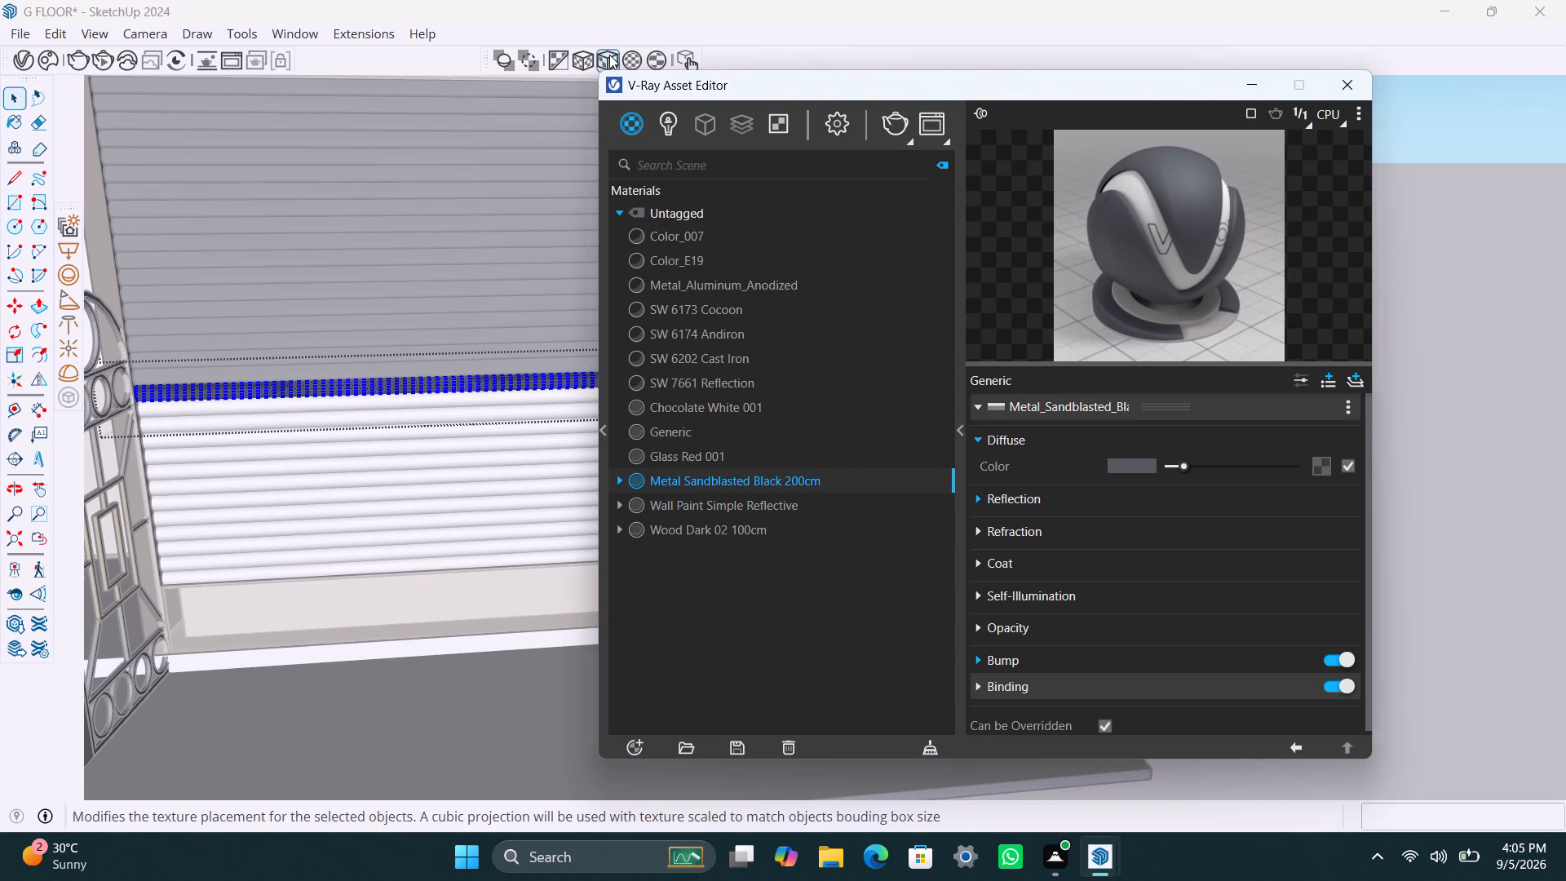
{"action": "left_click", "coordinate": [609, 55]}
Apply Metal Sandblasted Black 200cm with the fitted cubic texture projection to the twentieth, twenty-first and twenty-second shutter slats from the top.
{"action": "triple_click", "coordinate": [462, 397]}
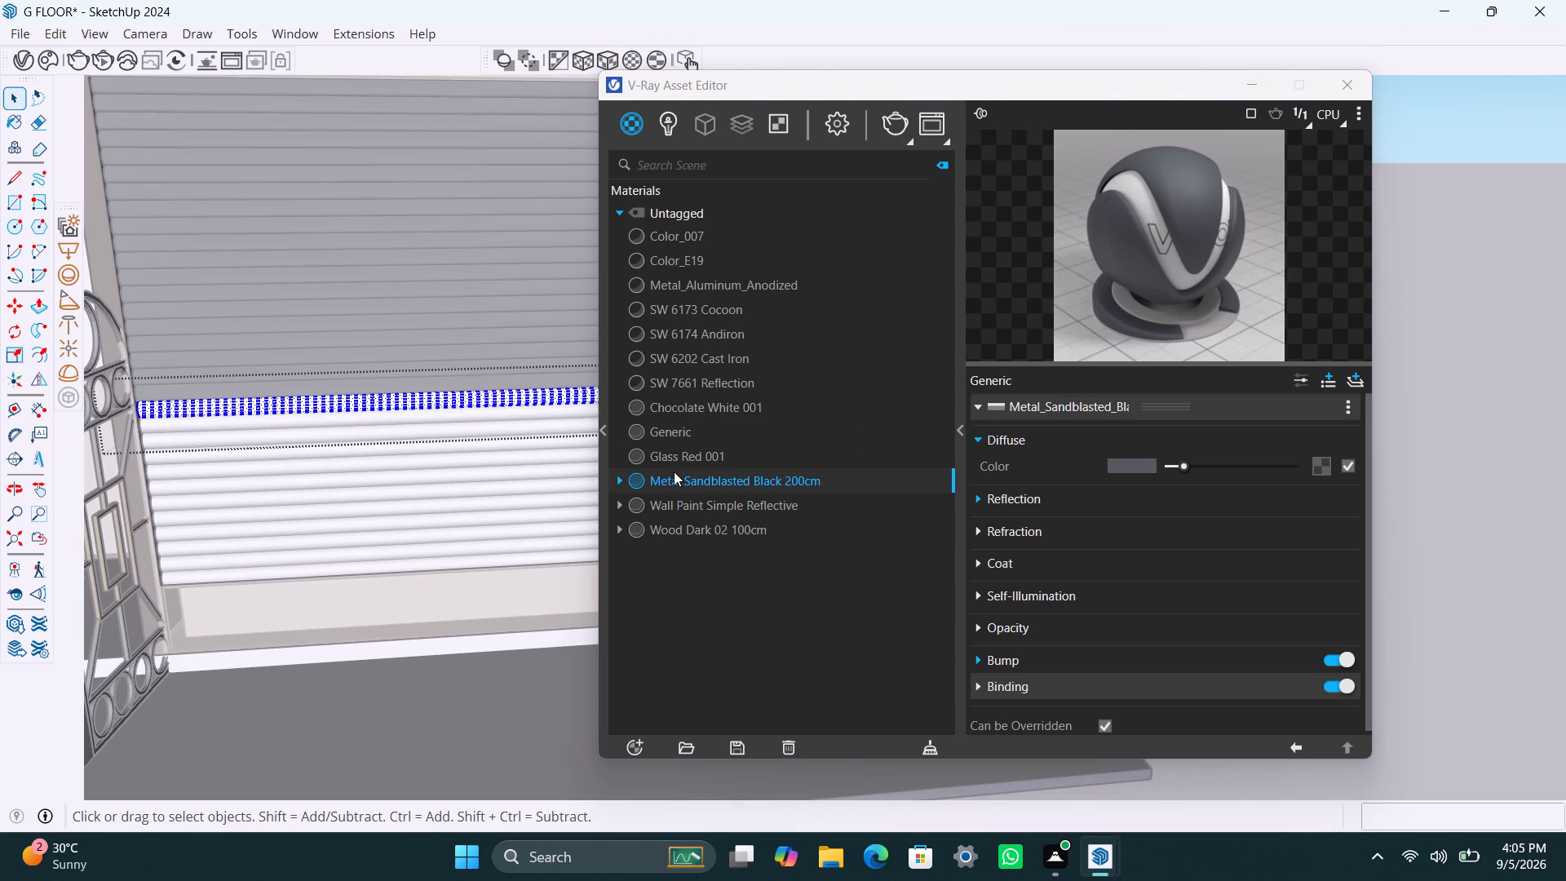
{"action": "right_click", "coordinate": [675, 471]}
{"action": "left_click", "coordinate": [749, 255]}
{"action": "left_click", "coordinate": [612, 60]}
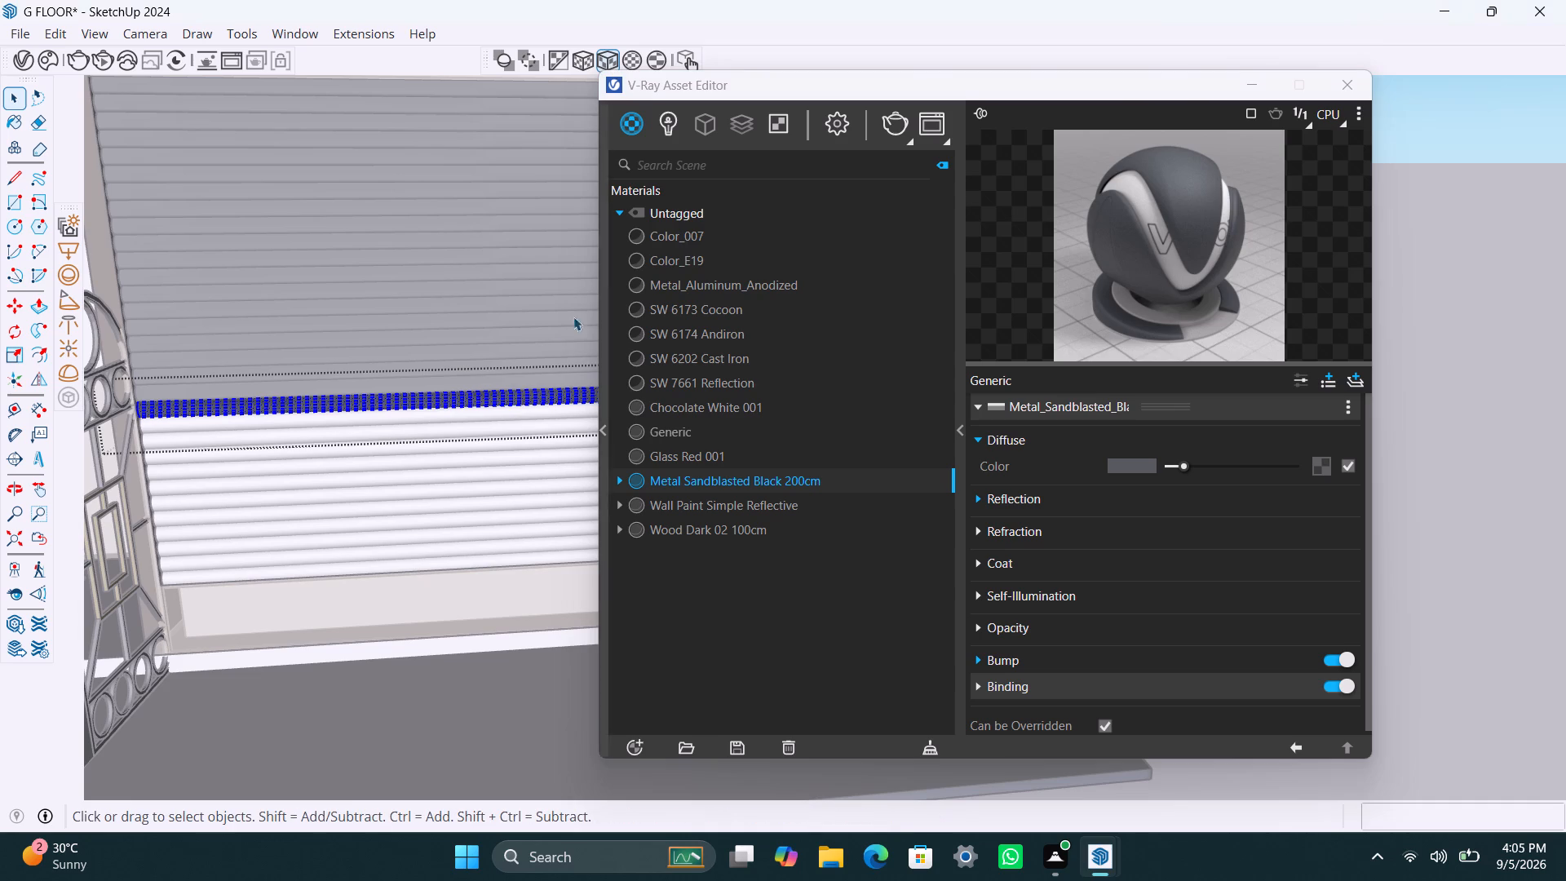
{"action": "triple_click", "coordinate": [513, 410]}
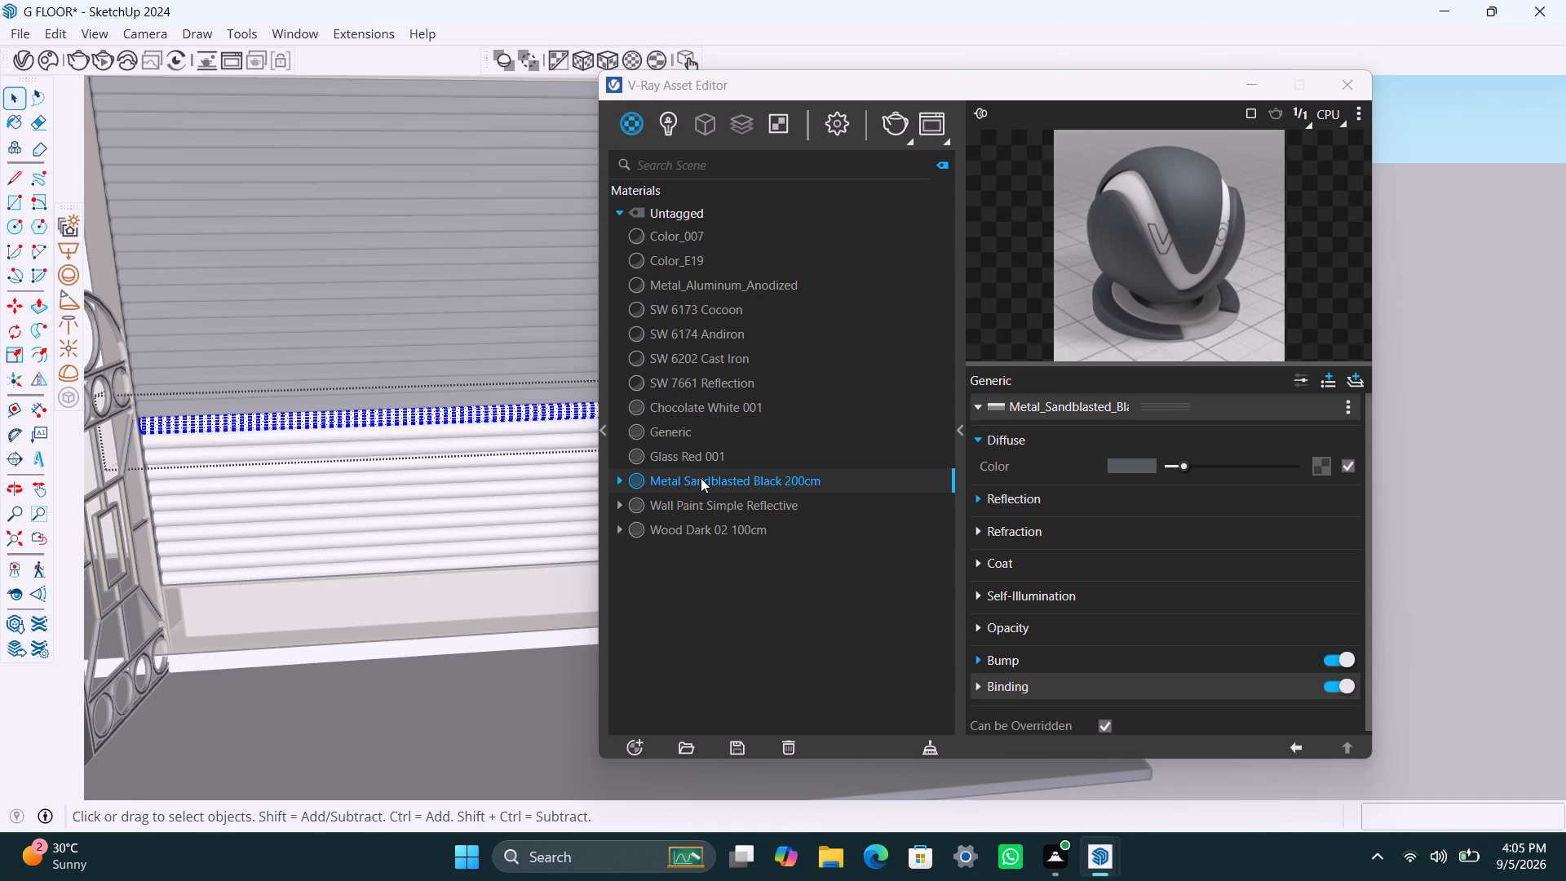
{"action": "right_click", "coordinate": [701, 478]}
{"action": "left_click", "coordinate": [717, 249]}
{"action": "left_click", "coordinate": [604, 59]}
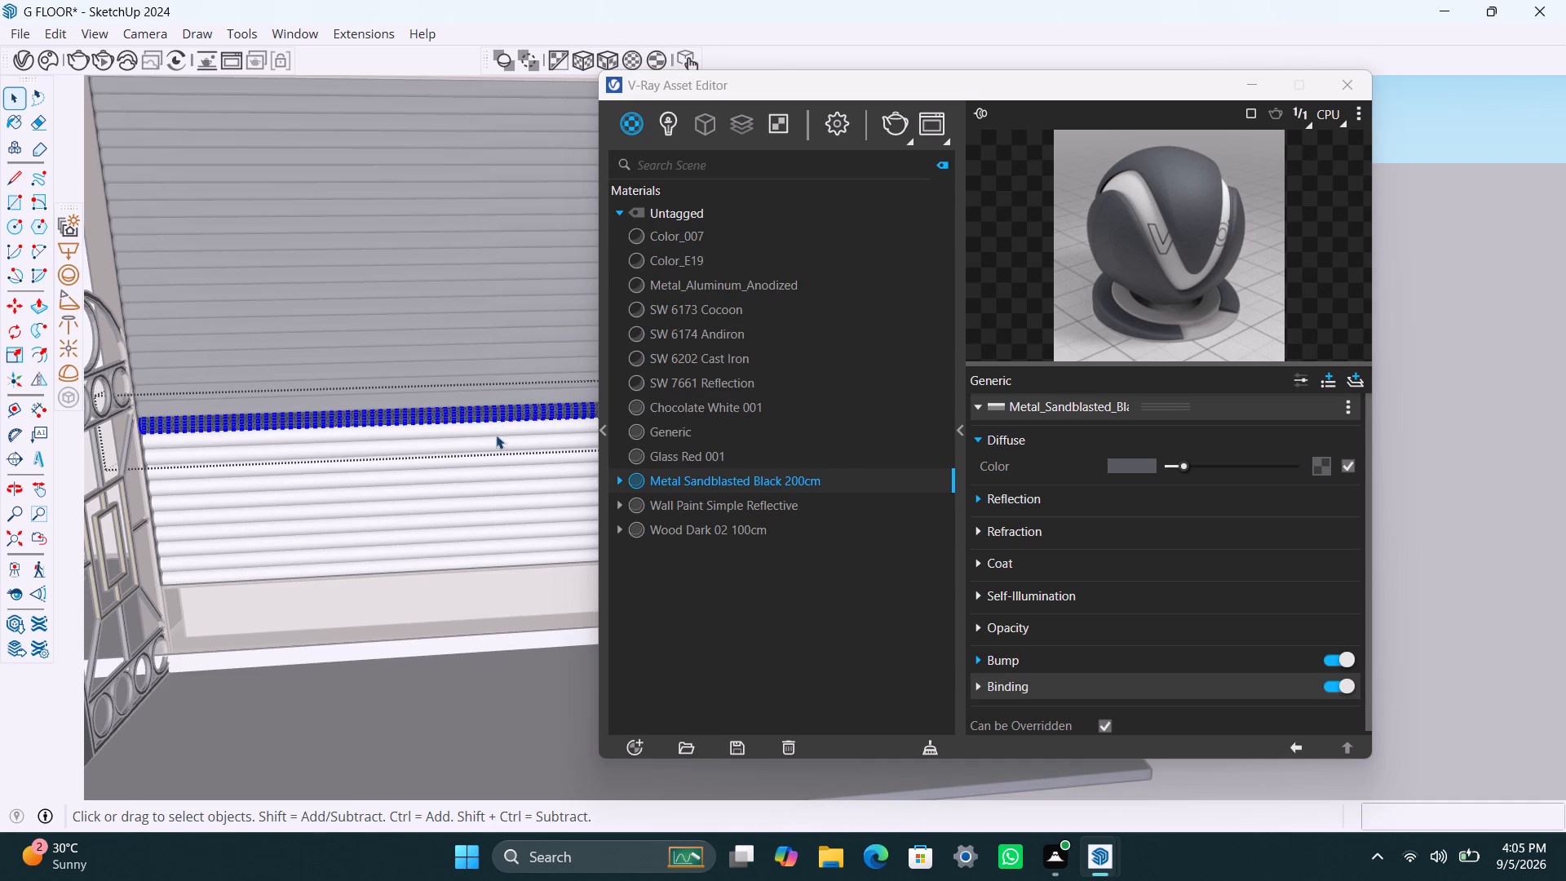
{"action": "triple_click", "coordinate": [497, 431]}
{"action": "right_click", "coordinate": [698, 486]}
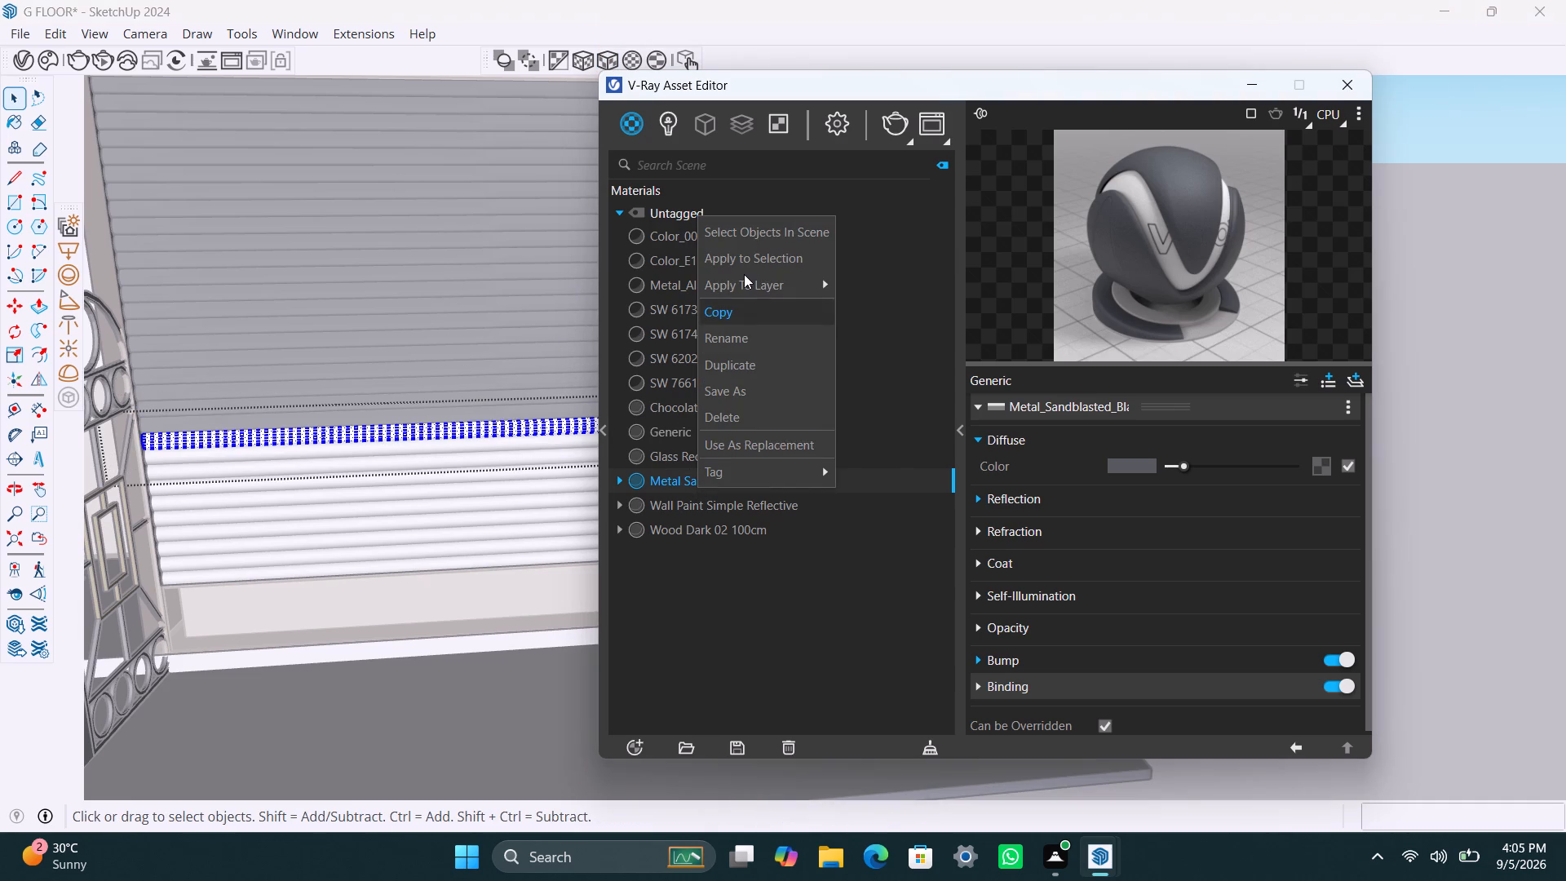
{"action": "left_click", "coordinate": [745, 270]}
{"action": "left_click", "coordinate": [616, 68]}
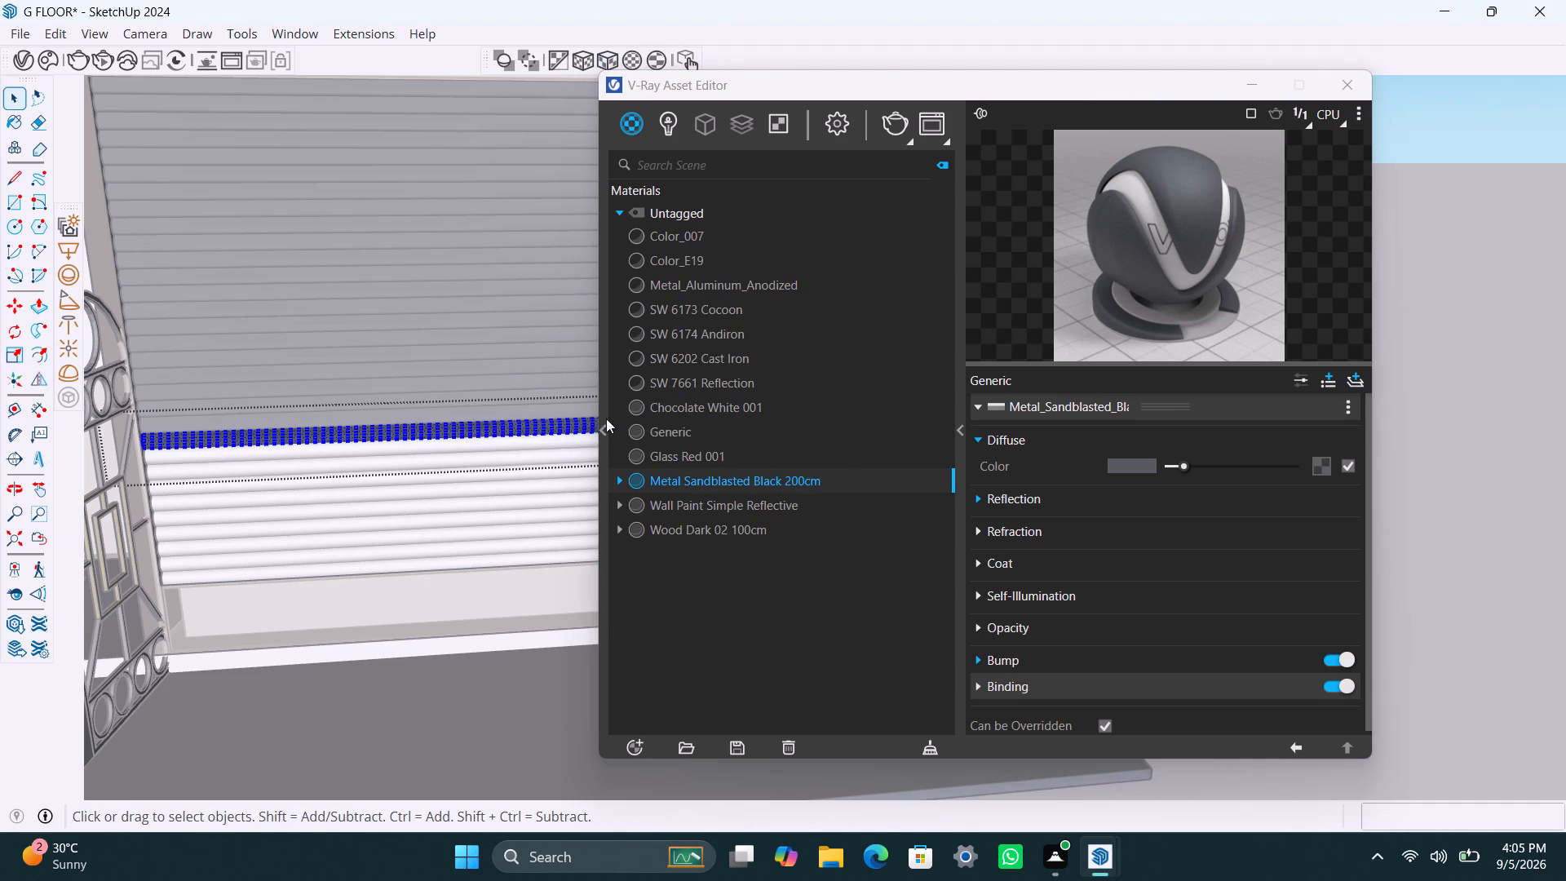
Apply Metal Sandblasted Black 200cm with the fitted cubic texture projection to the twenty-third, twenty-fourth and twenty-fifth shutter slats from the top.
{"action": "triple_click", "coordinate": [559, 441]}
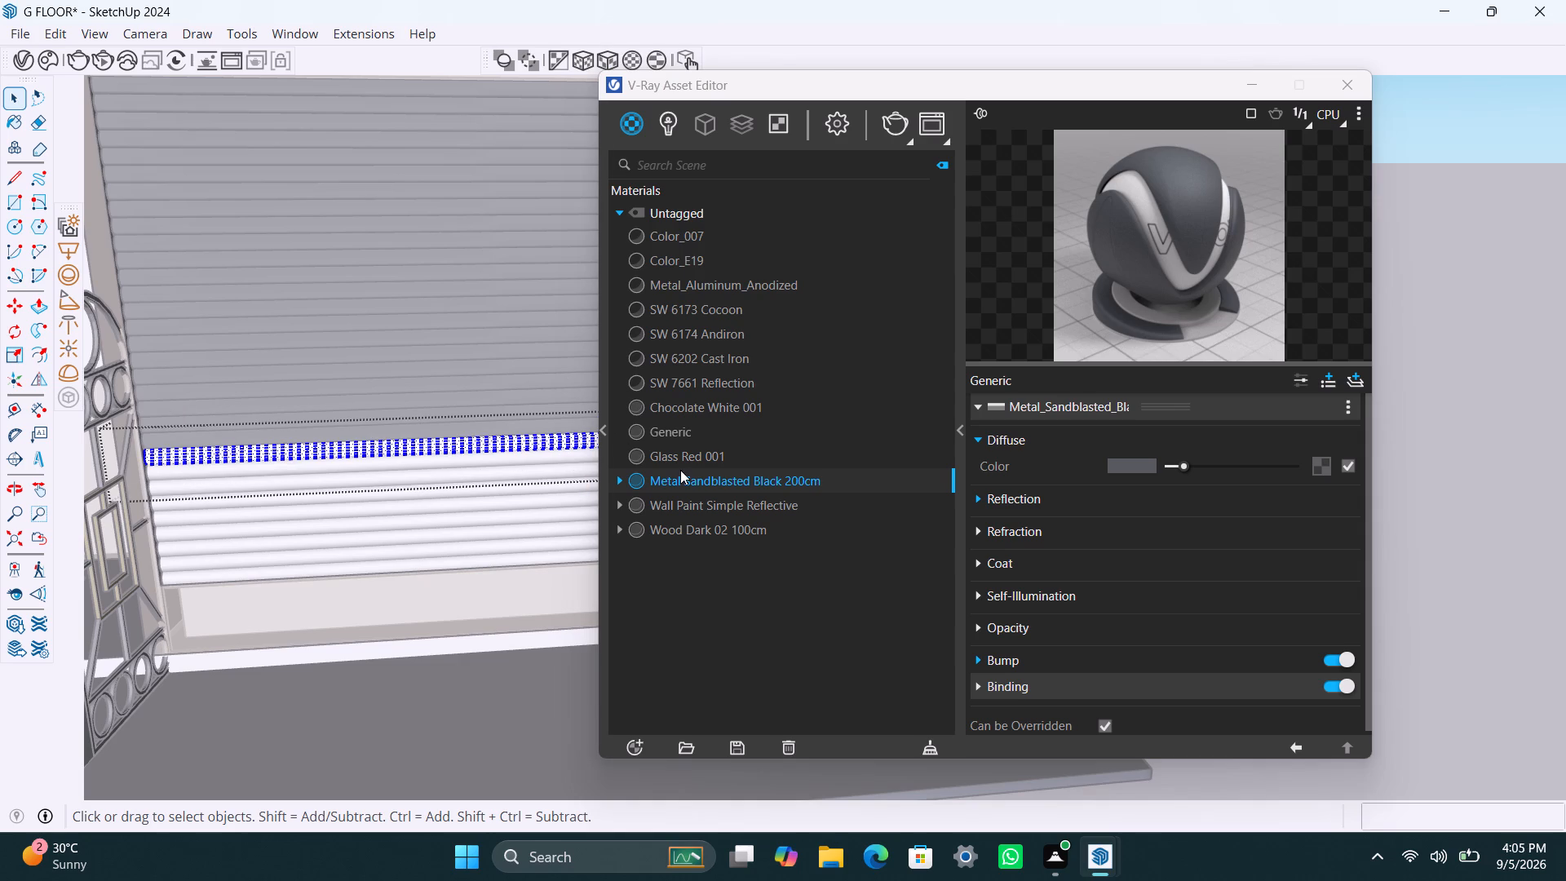
{"action": "right_click", "coordinate": [683, 473]}
{"action": "left_click", "coordinate": [780, 241]}
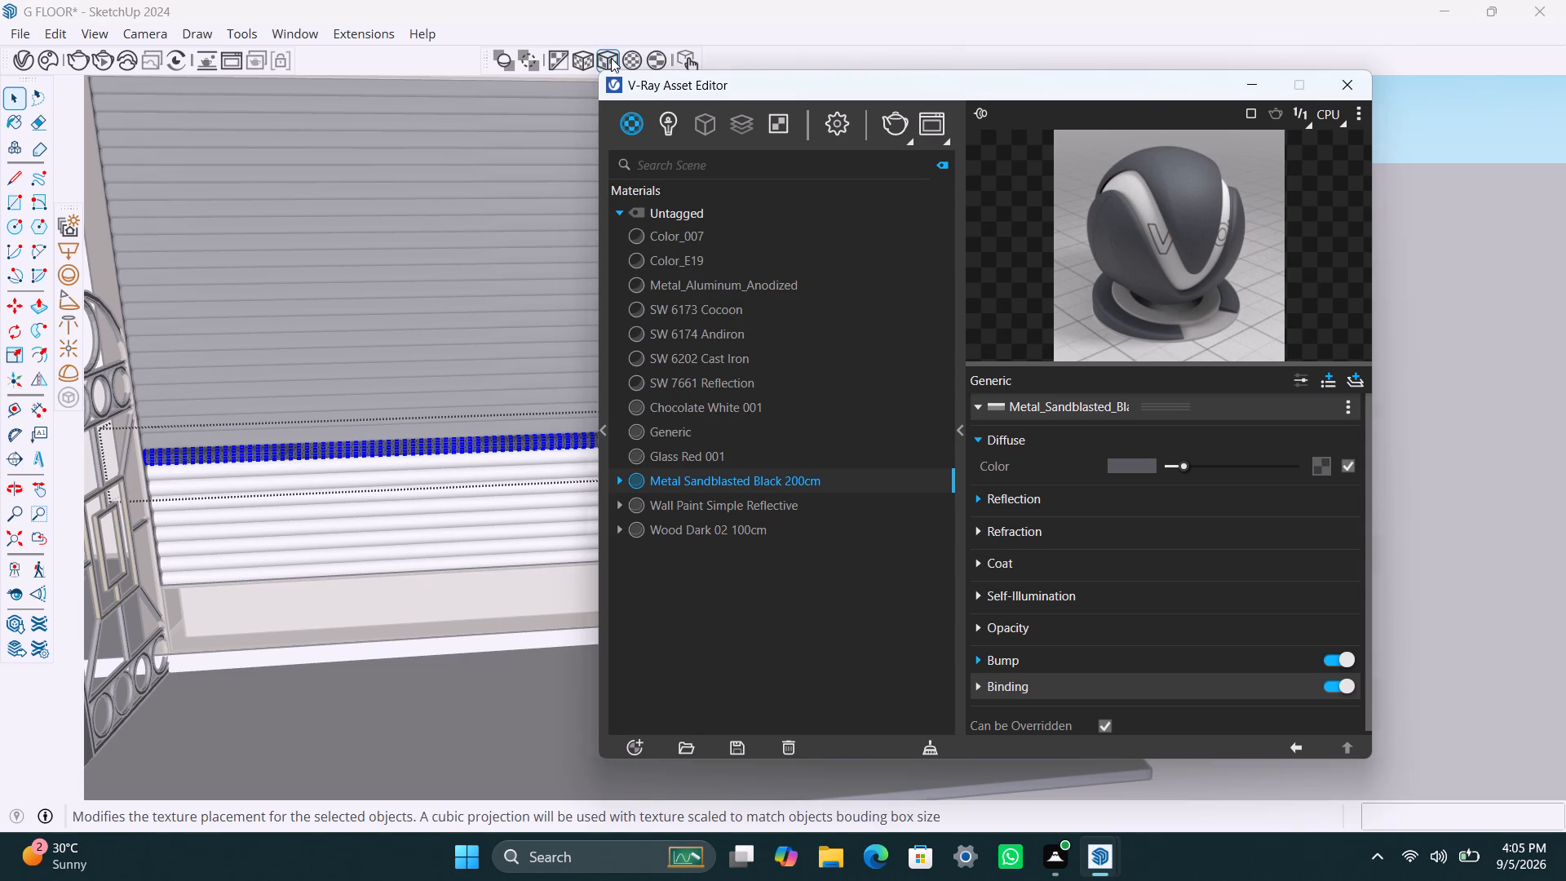
{"action": "left_click", "coordinate": [611, 58]}
{"action": "triple_click", "coordinate": [551, 461]}
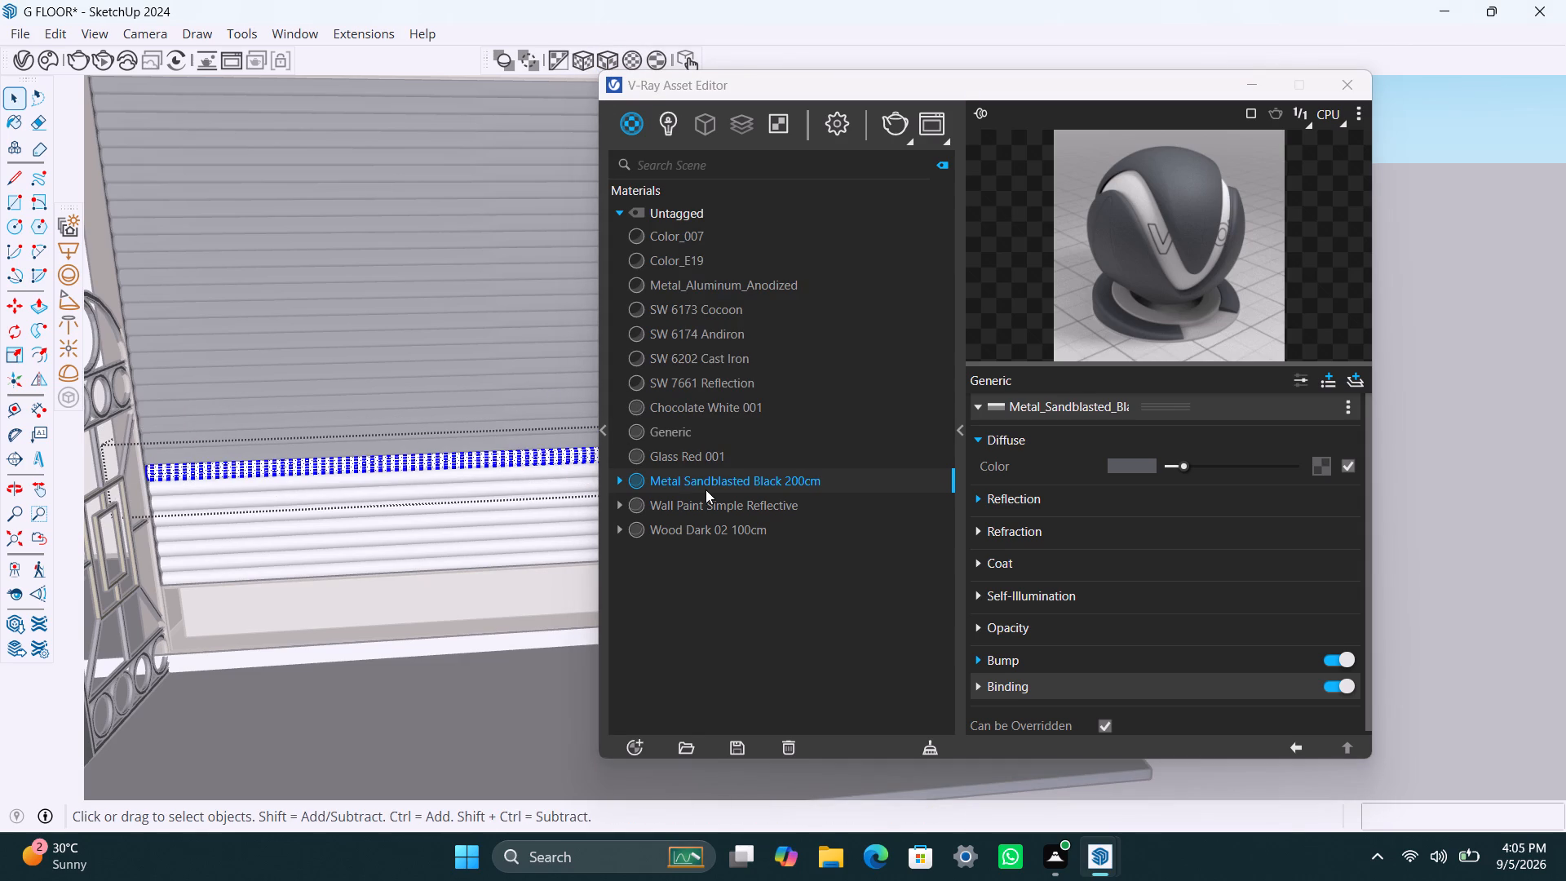
{"action": "right_click", "coordinate": [706, 488]}
{"action": "left_click", "coordinate": [750, 259]}
{"action": "left_click", "coordinate": [610, 63]}
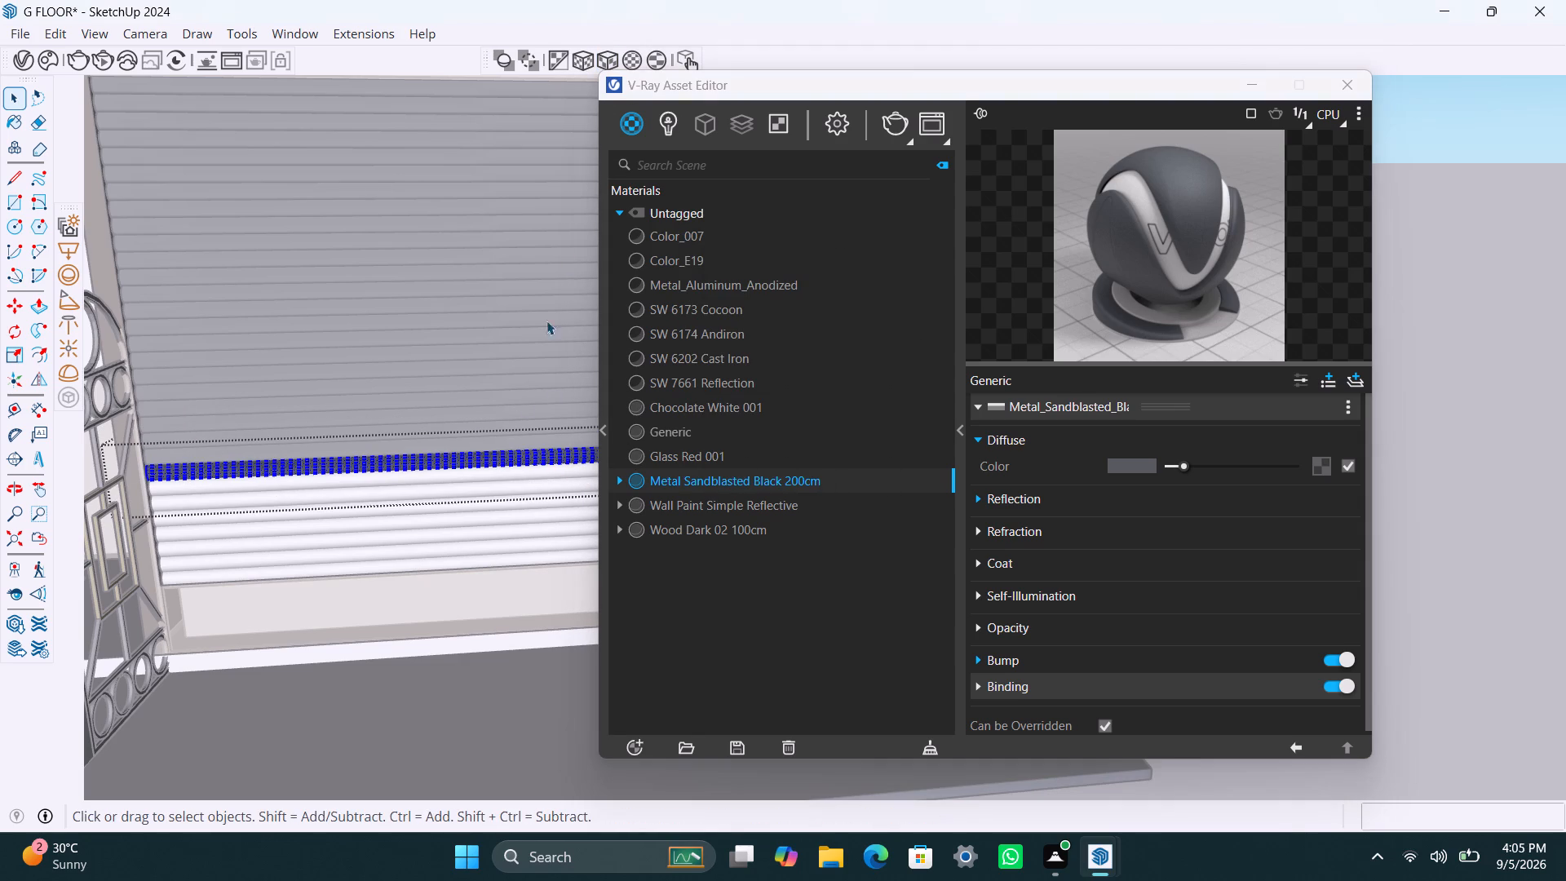
{"action": "triple_click", "coordinate": [537, 475]}
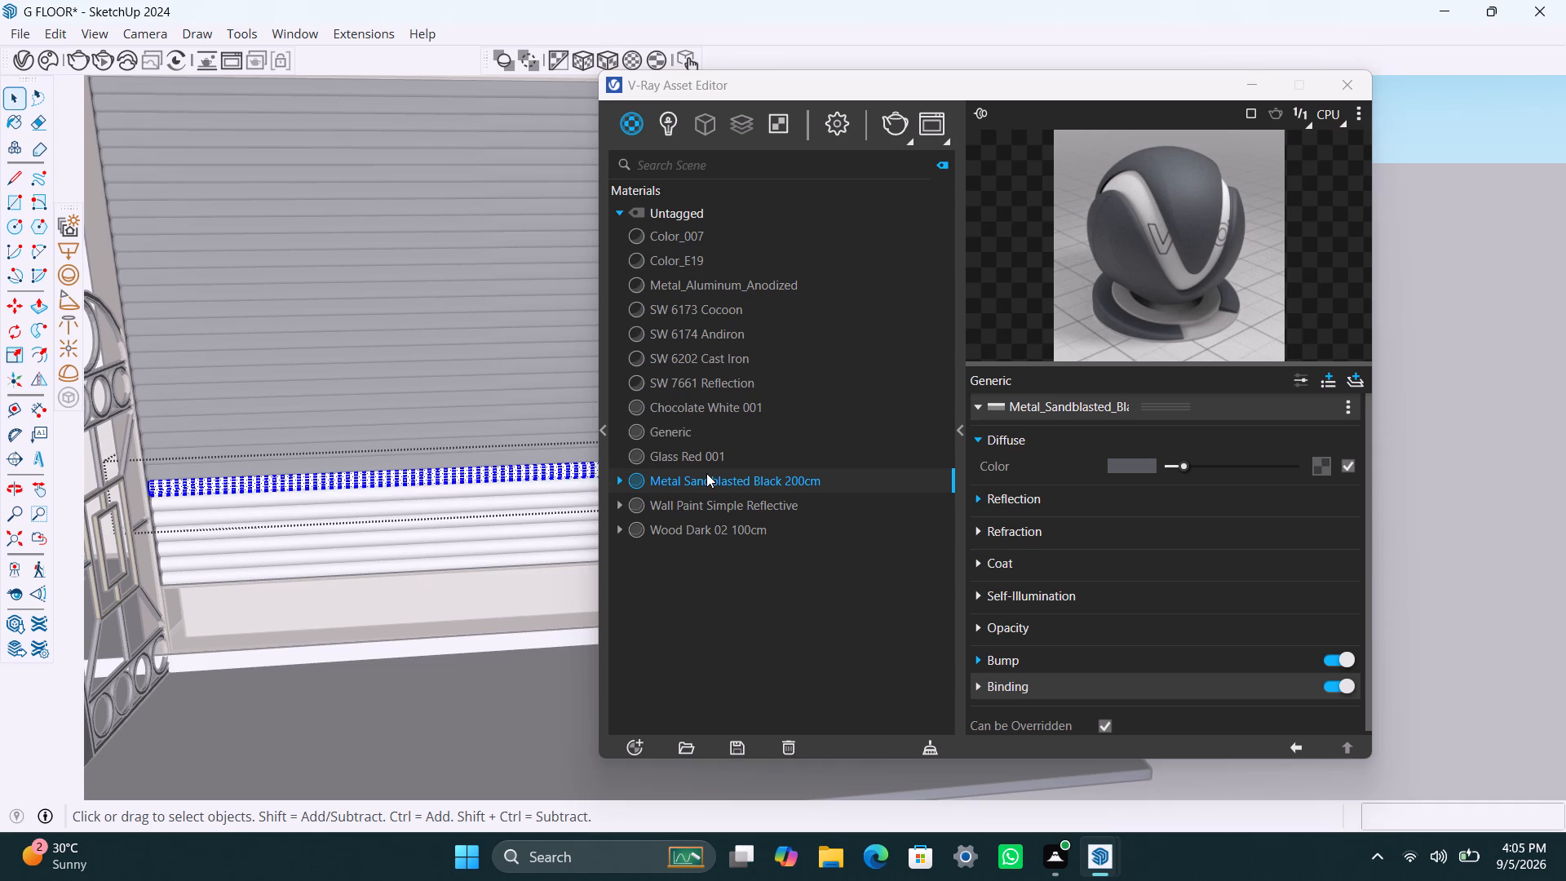
{"action": "right_click", "coordinate": [706, 473]}
{"action": "left_click", "coordinate": [783, 245]}
{"action": "left_click", "coordinate": [606, 60]}
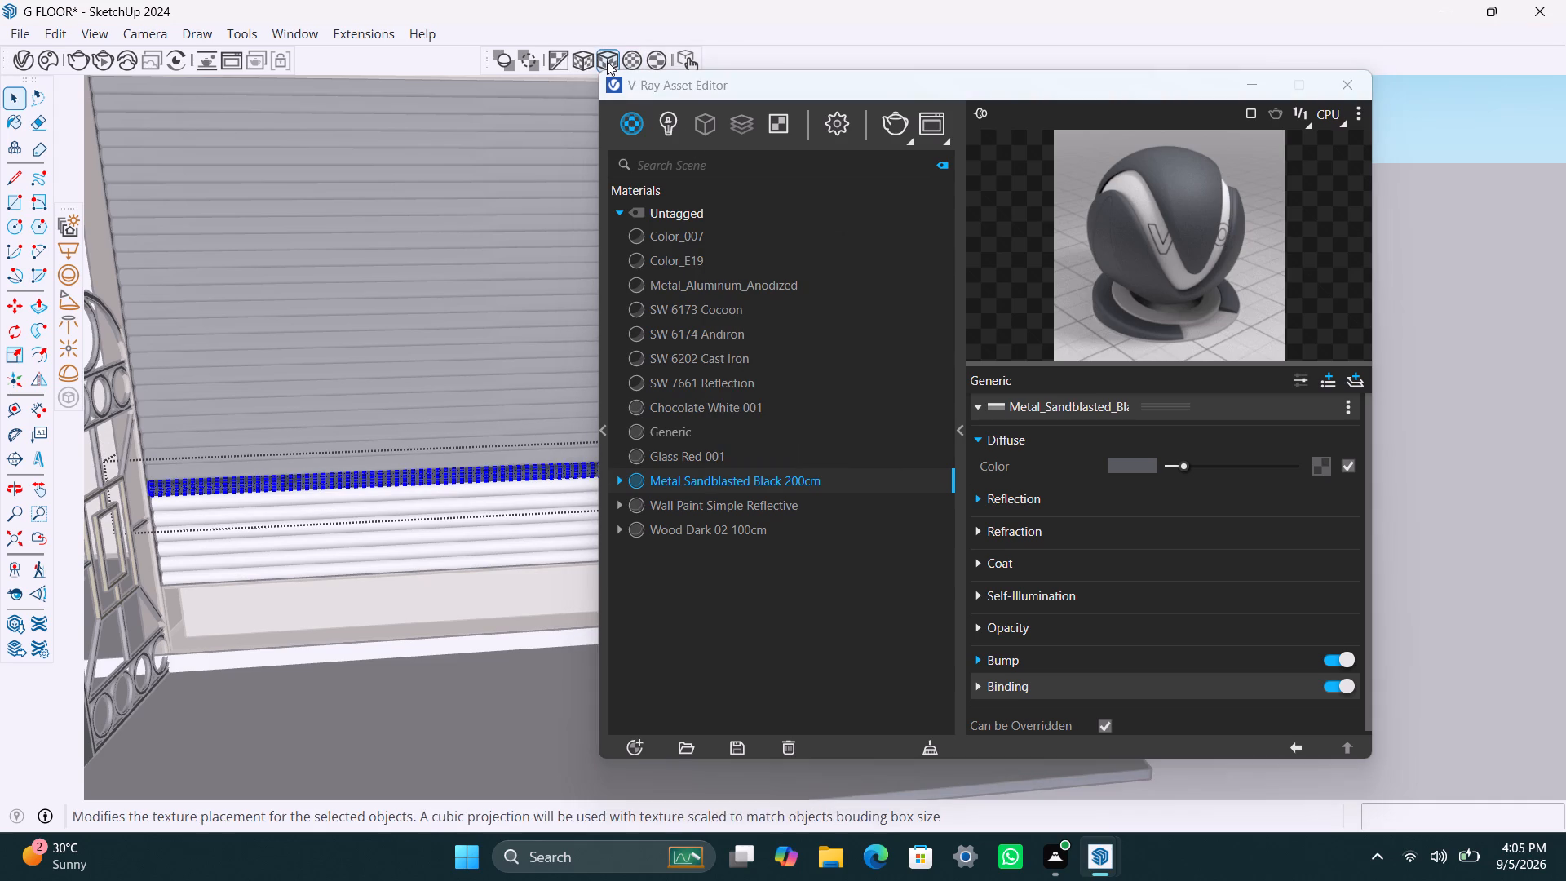
Apply Metal Sandblasted Black 200cm with the fitted cubic texture projection to the twenty-sixth shutter slat from the top.
{"action": "triple_click", "coordinate": [551, 487]}
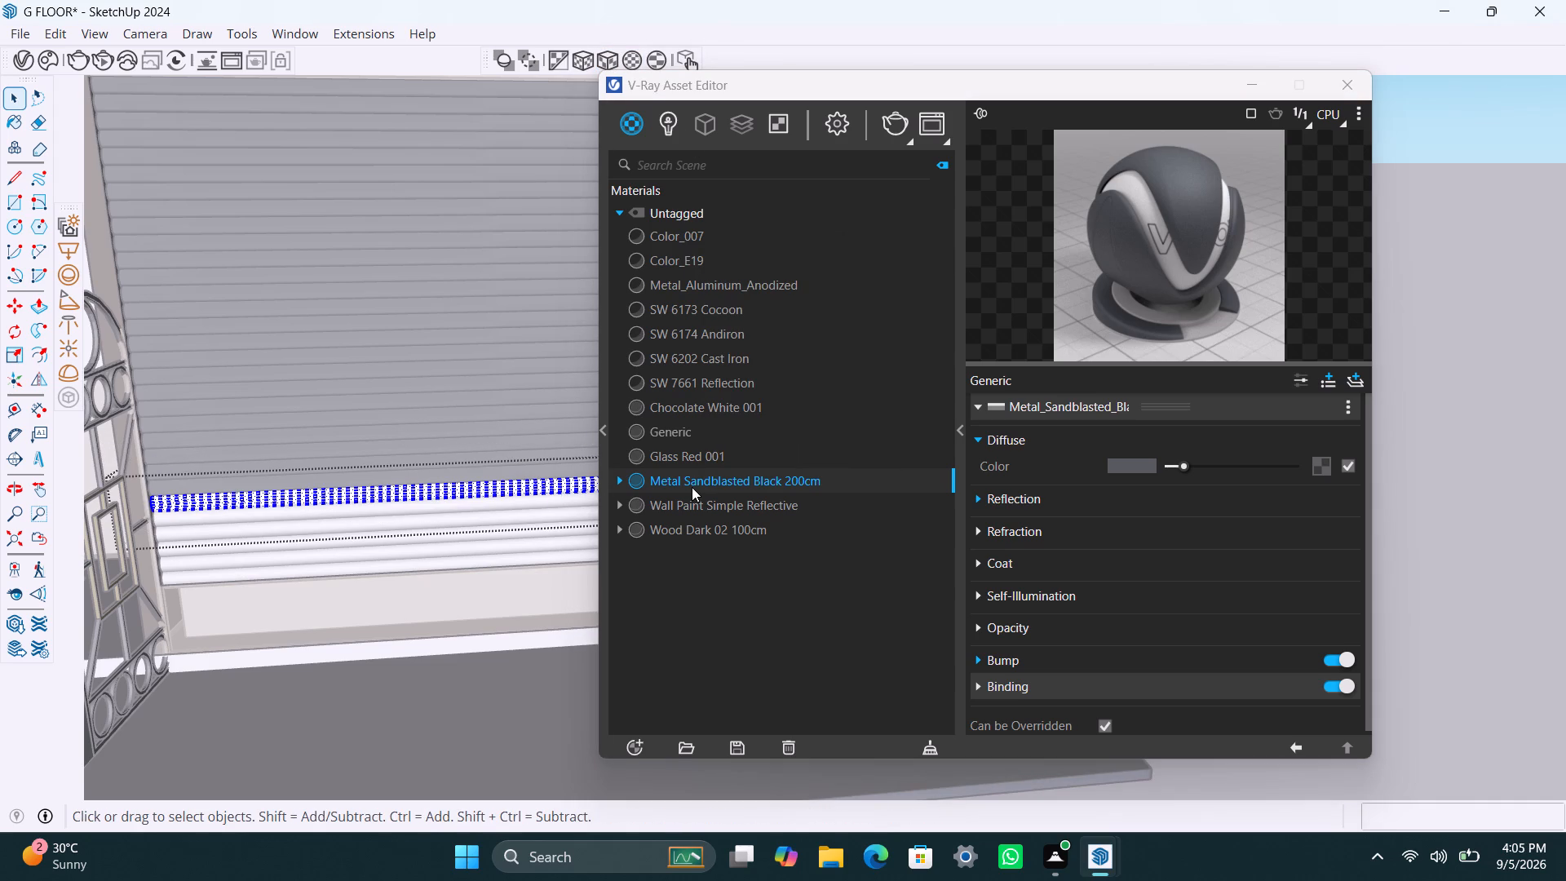
{"action": "right_click", "coordinate": [694, 485]}
{"action": "left_click", "coordinate": [743, 270]}
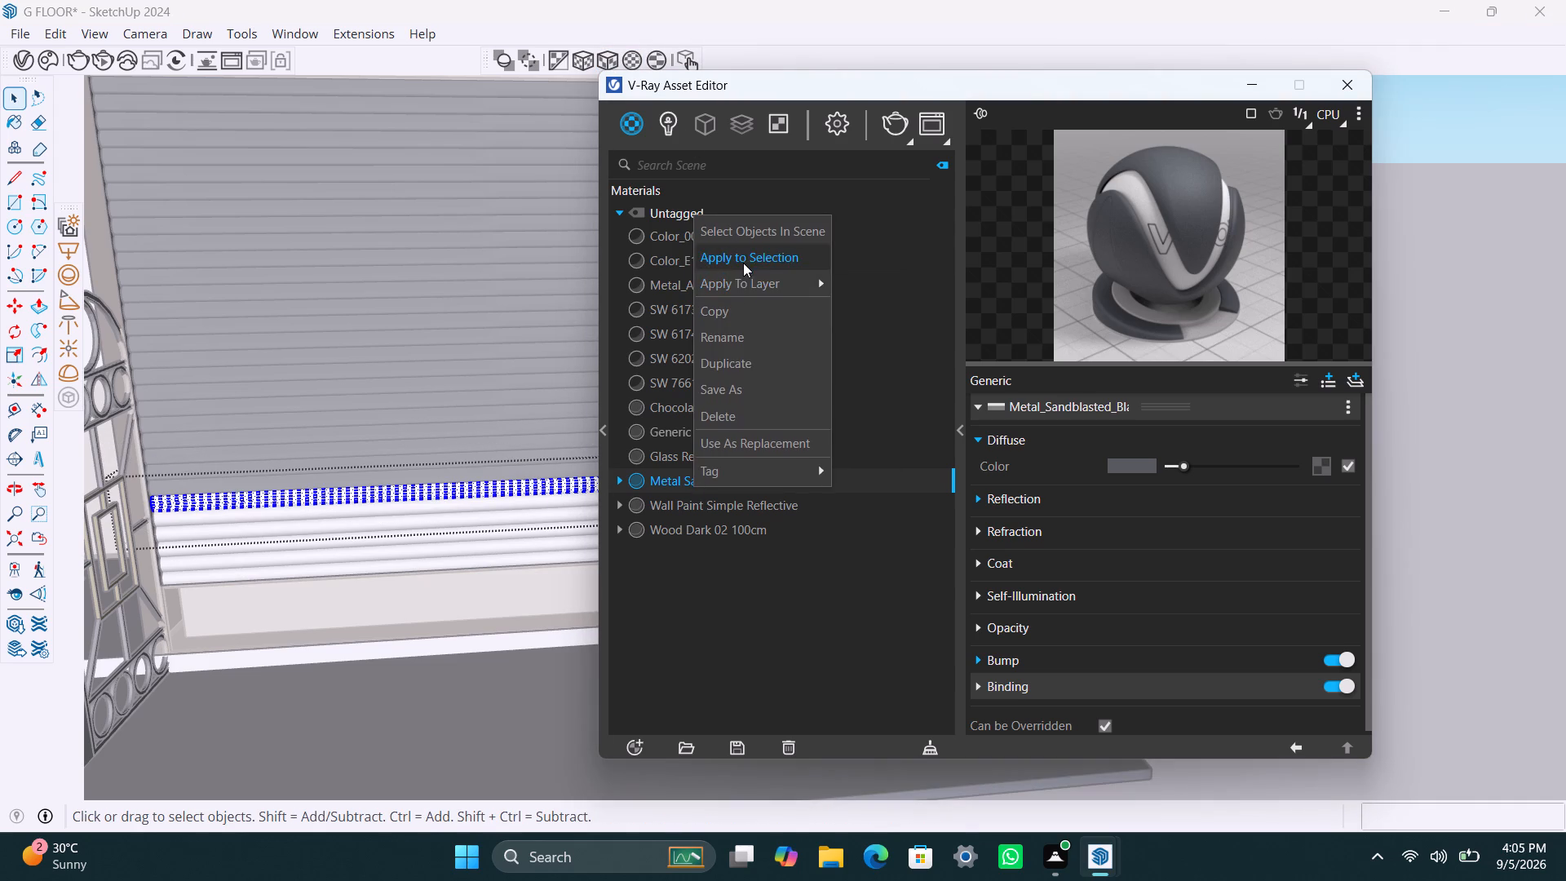
{"action": "left_click", "coordinate": [742, 261]}
{"action": "left_click", "coordinate": [609, 55]}
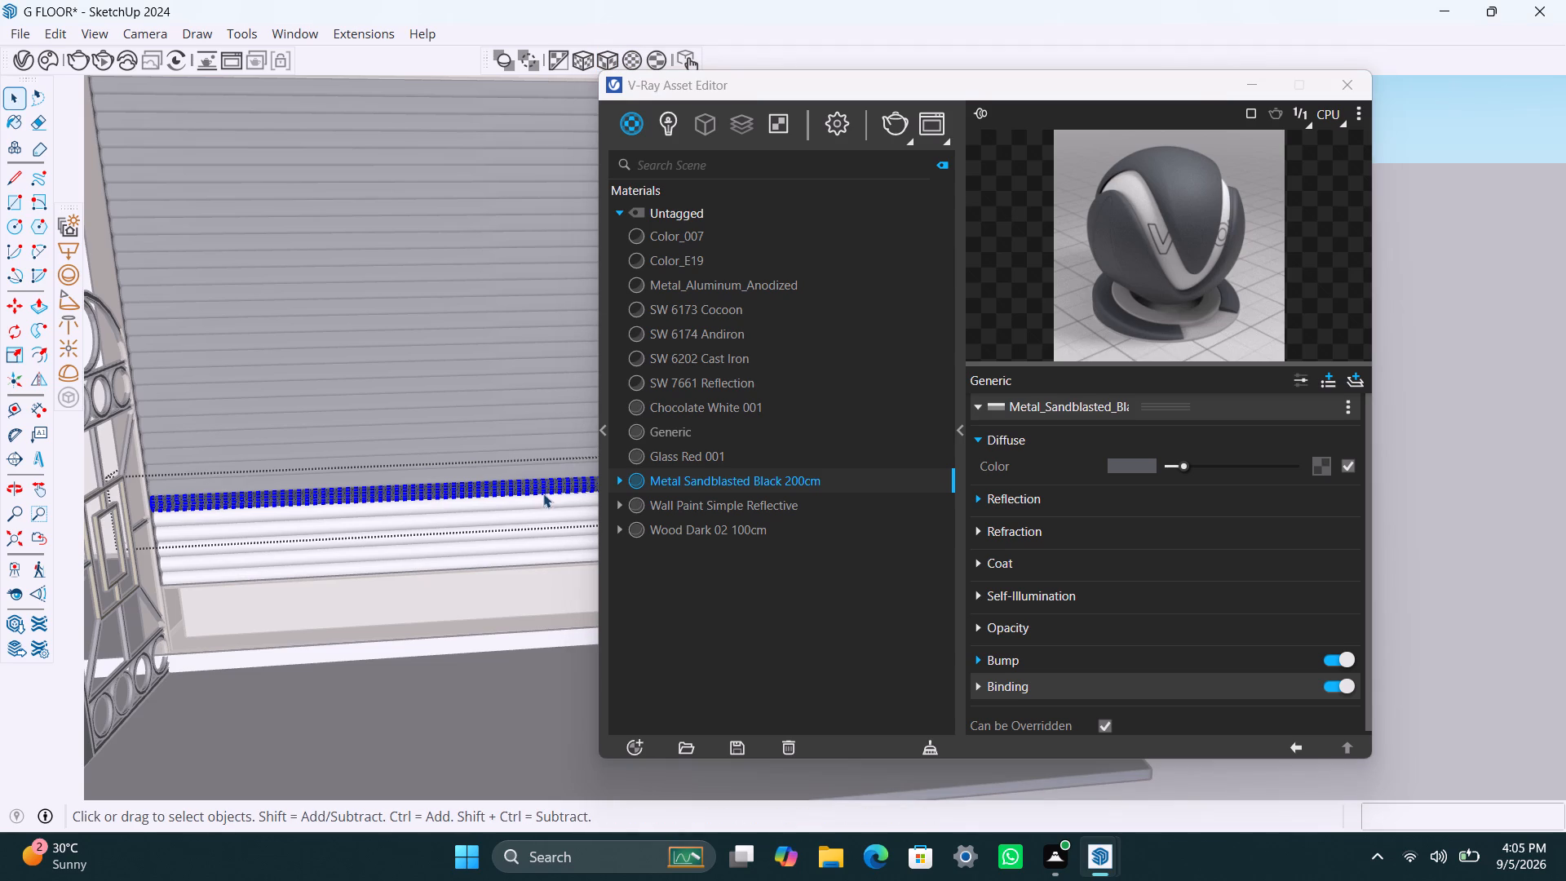
Apply Metal Sandblasted Black 200cm with the fitted cubic texture projection to the twenty-seventh, twenty-eighth and twenty-ninth shutter slats from the top.
{"action": "triple_click", "coordinate": [545, 498]}
{"action": "right_click", "coordinate": [686, 487]}
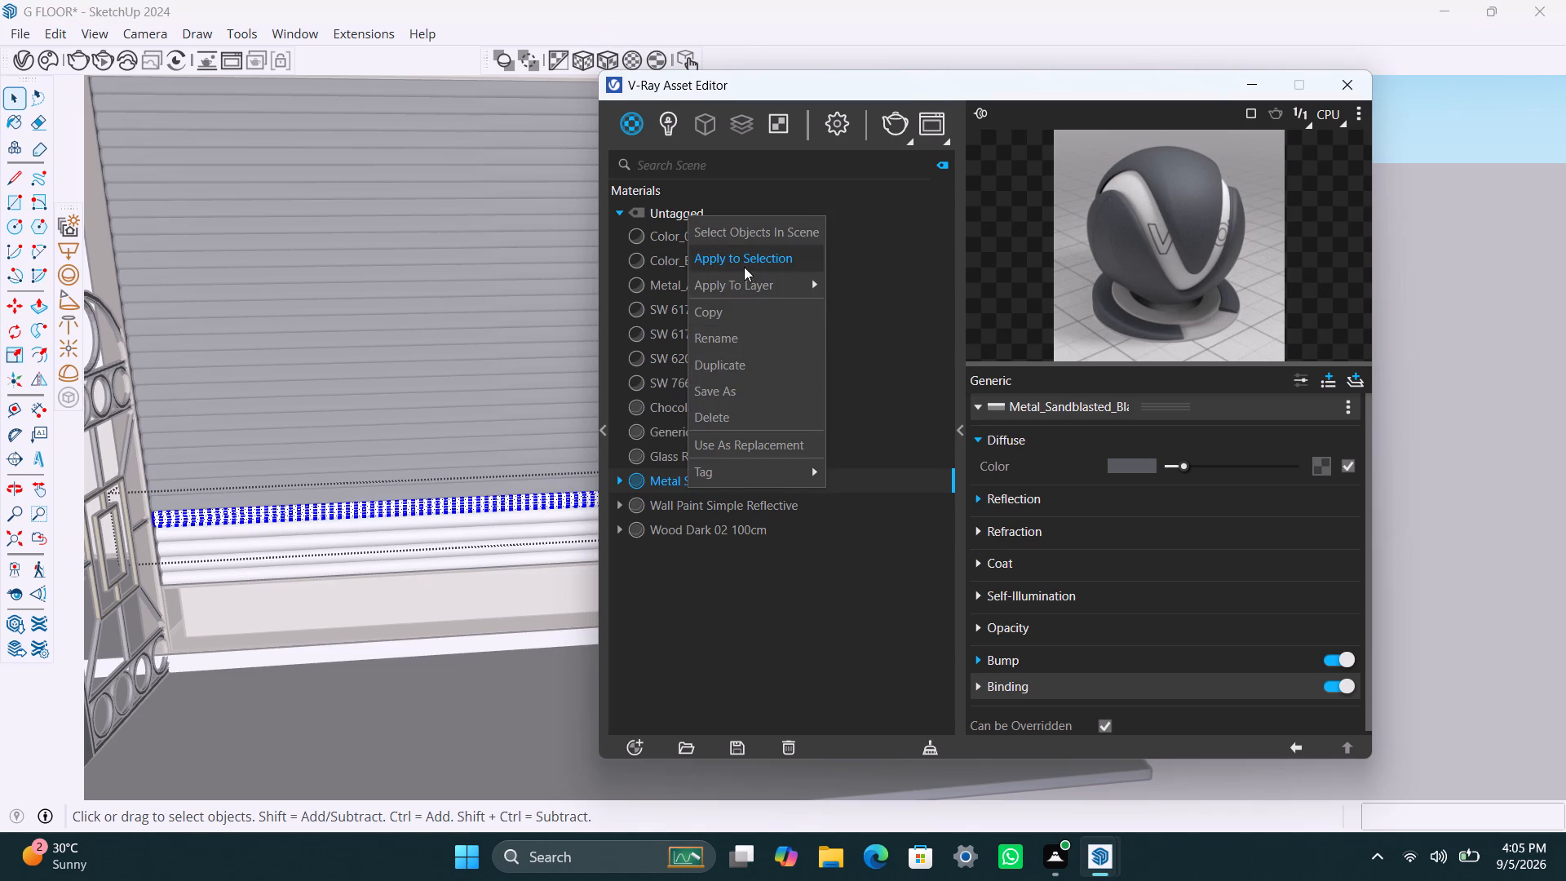
{"action": "left_click", "coordinate": [744, 267]}
{"action": "left_click", "coordinate": [610, 66]}
{"action": "triple_click", "coordinate": [524, 515]}
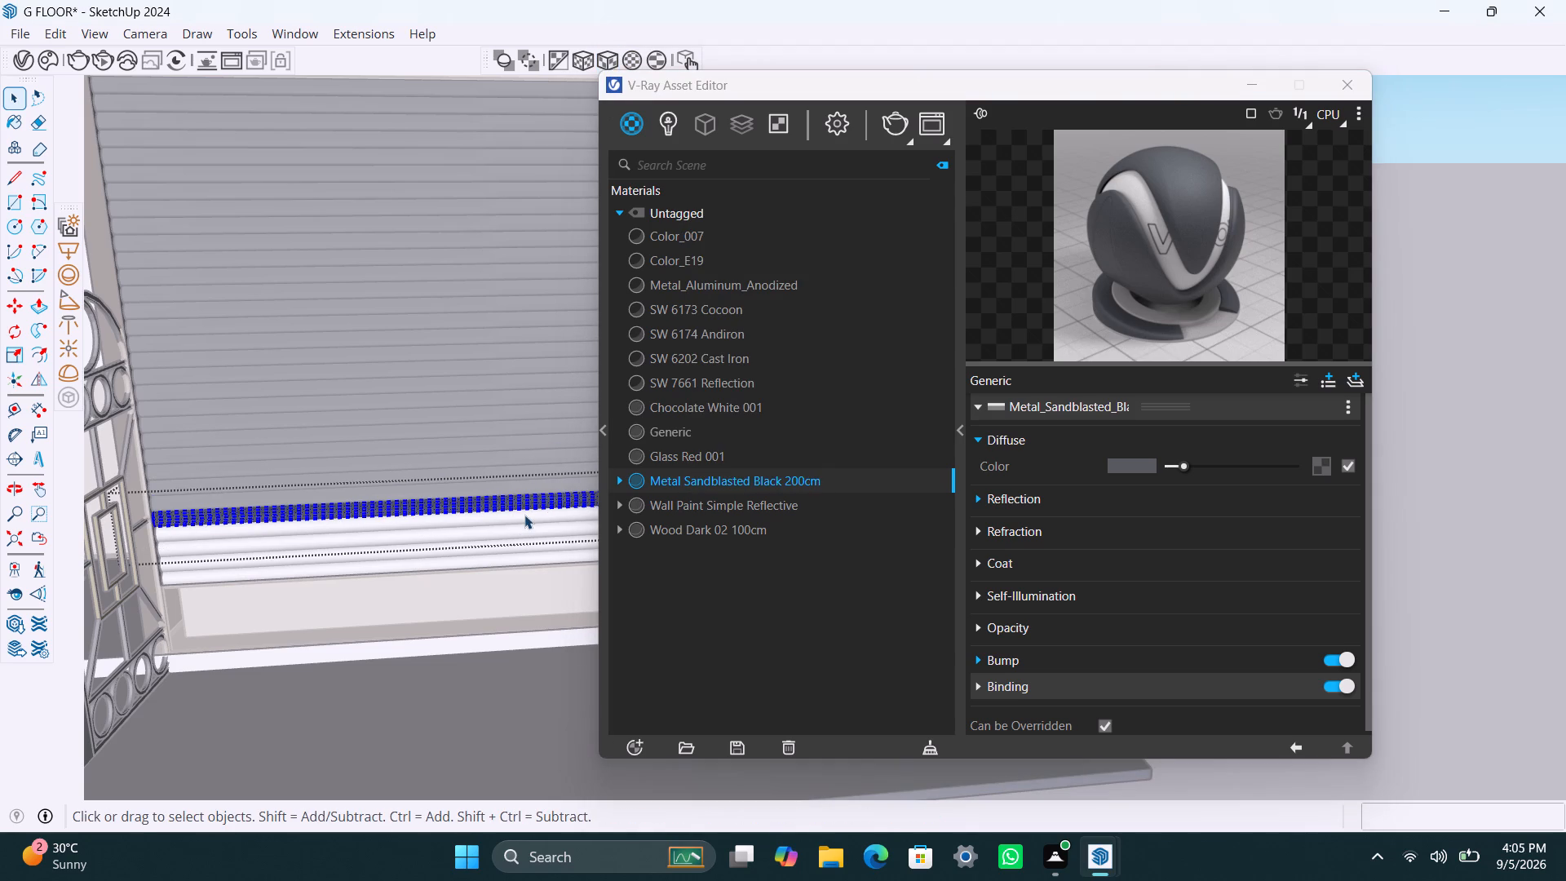
{"action": "right_click", "coordinate": [688, 480]}
{"action": "left_click", "coordinate": [736, 255]}
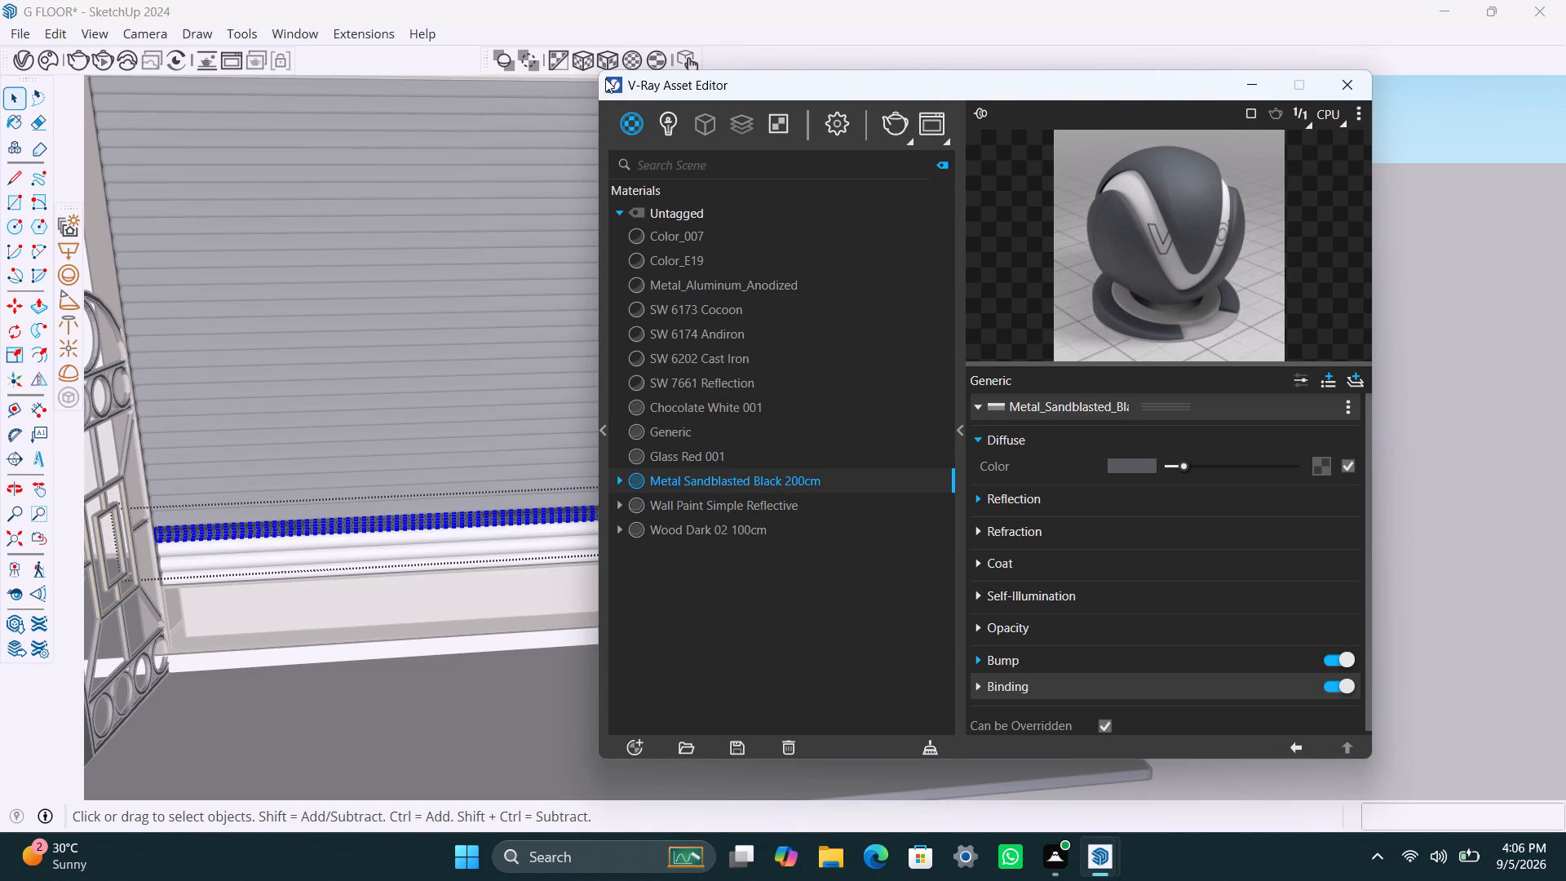
{"action": "left_click", "coordinate": [613, 62]}
{"action": "triple_click", "coordinate": [531, 528]}
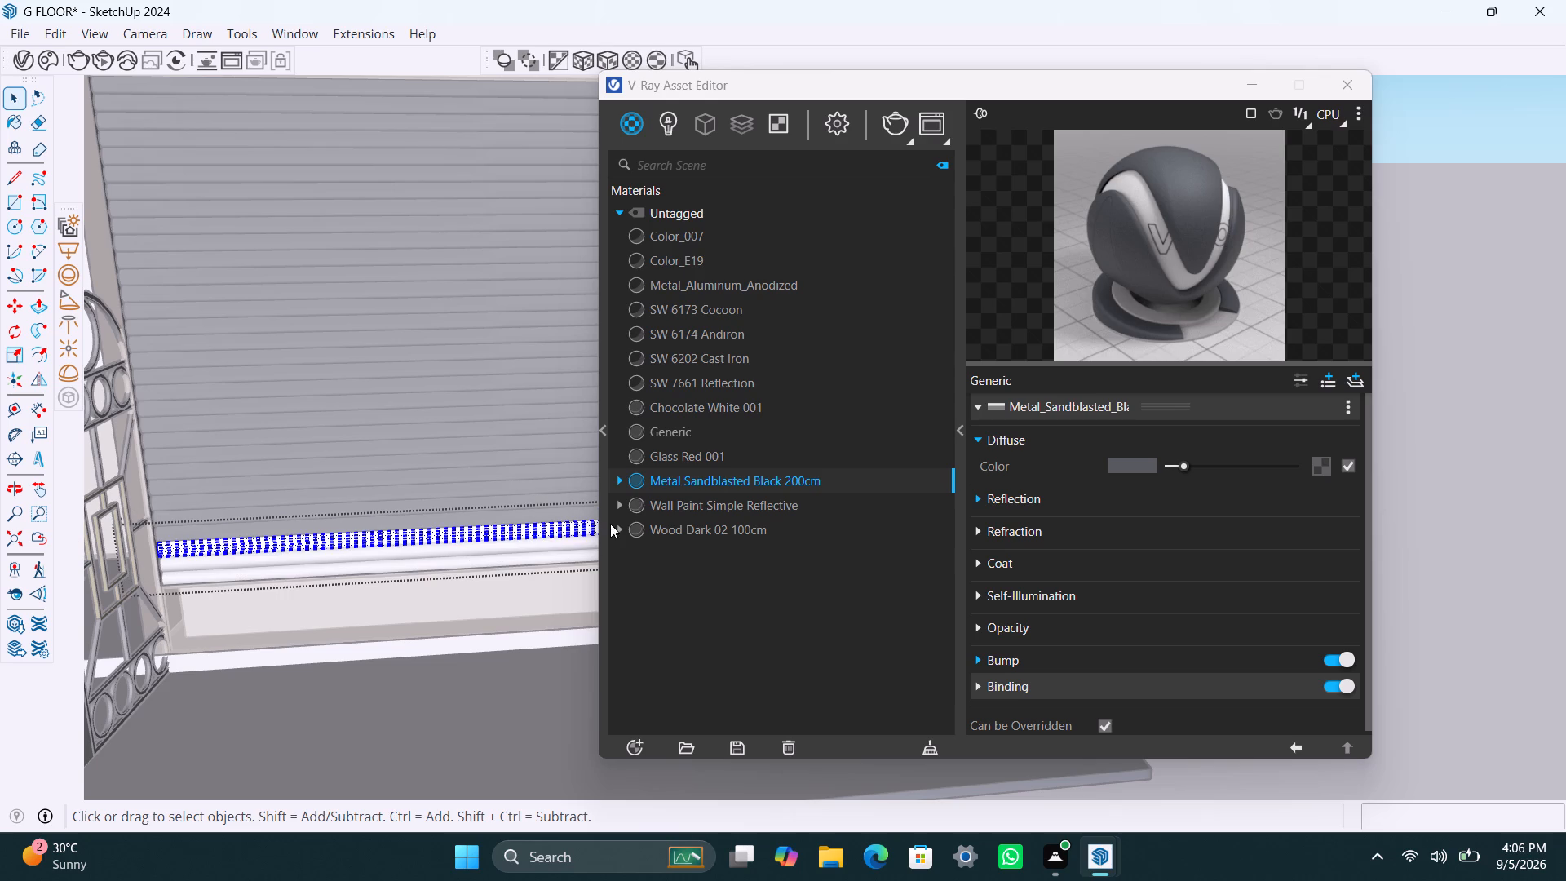
{"action": "right_click", "coordinate": [701, 484]}
{"action": "left_click", "coordinate": [724, 249]}
{"action": "left_click", "coordinate": [607, 66]}
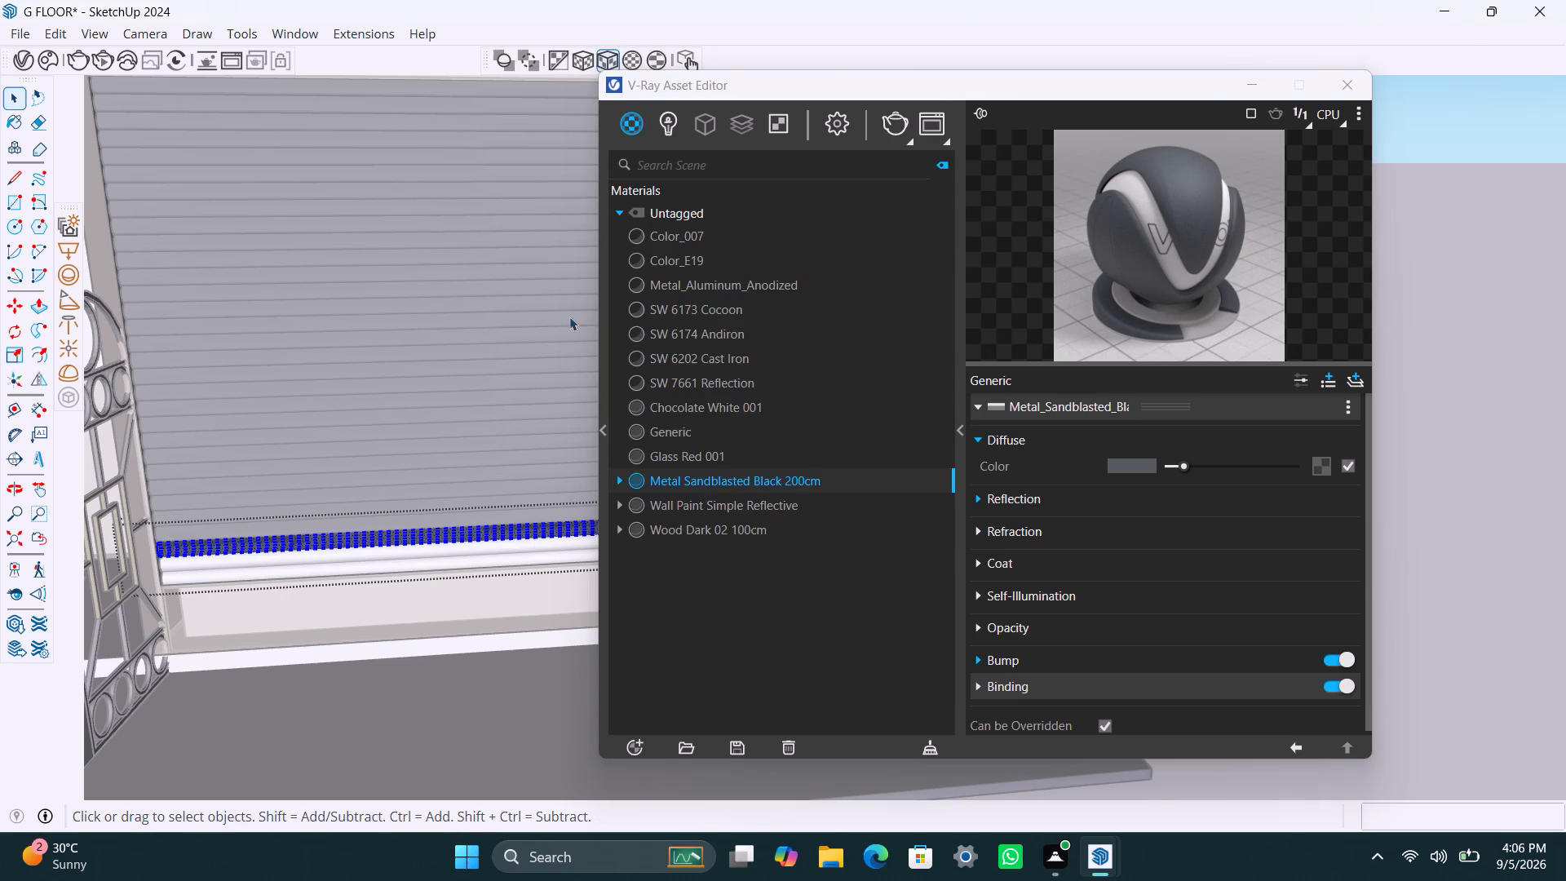
Apply Metal Sandblasted Black 200cm with the fitted cubic texture projection to the last two slats at the bottom of the shutter, and close its group.
{"action": "triple_click", "coordinate": [529, 545]}
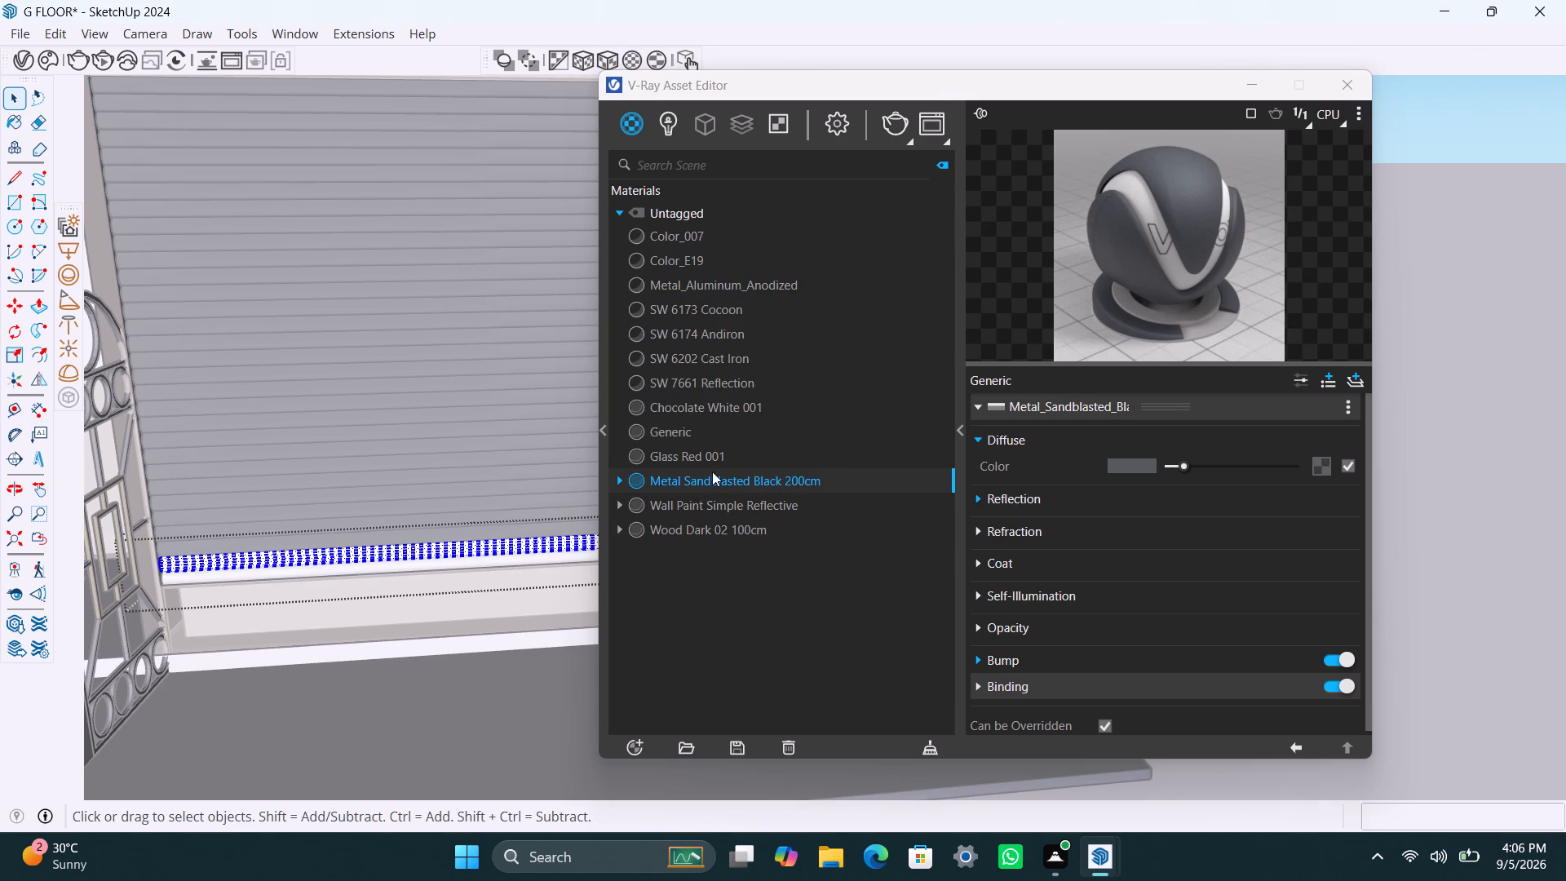
{"action": "right_click", "coordinate": [712, 471]}
{"action": "left_click", "coordinate": [759, 246]}
{"action": "left_click", "coordinate": [614, 50]}
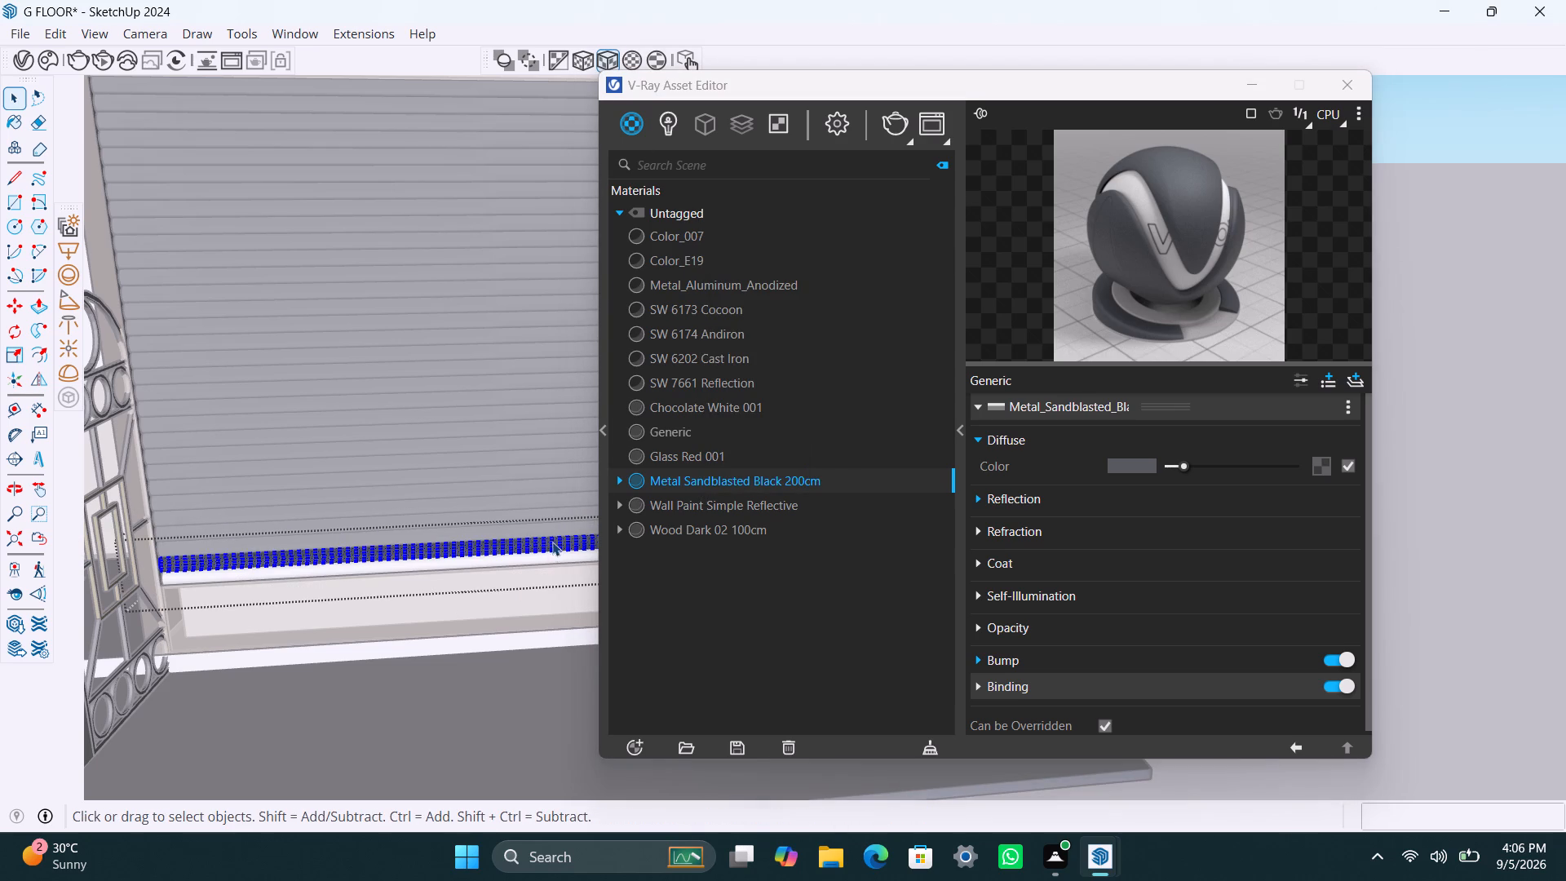
{"action": "scroll", "coordinate": [546, 557], "scroll_direction": "up", "scroll_amount": 2}
{"action": "triple_click", "coordinate": [546, 557]}
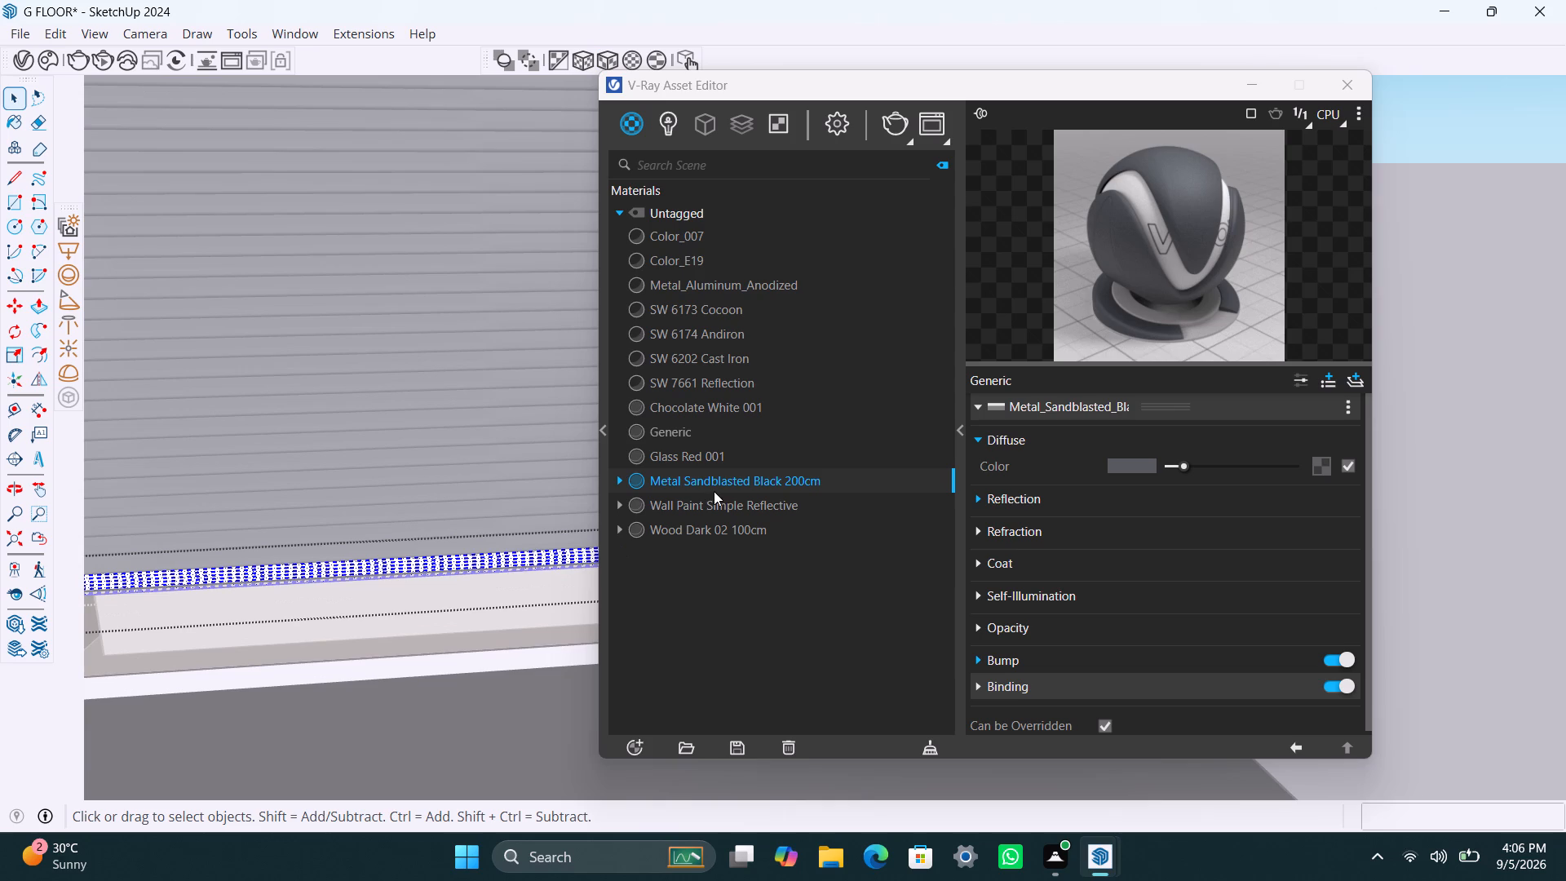
{"action": "right_click", "coordinate": [714, 486]}
{"action": "left_click", "coordinate": [755, 257]}
{"action": "left_click", "coordinate": [607, 57]}
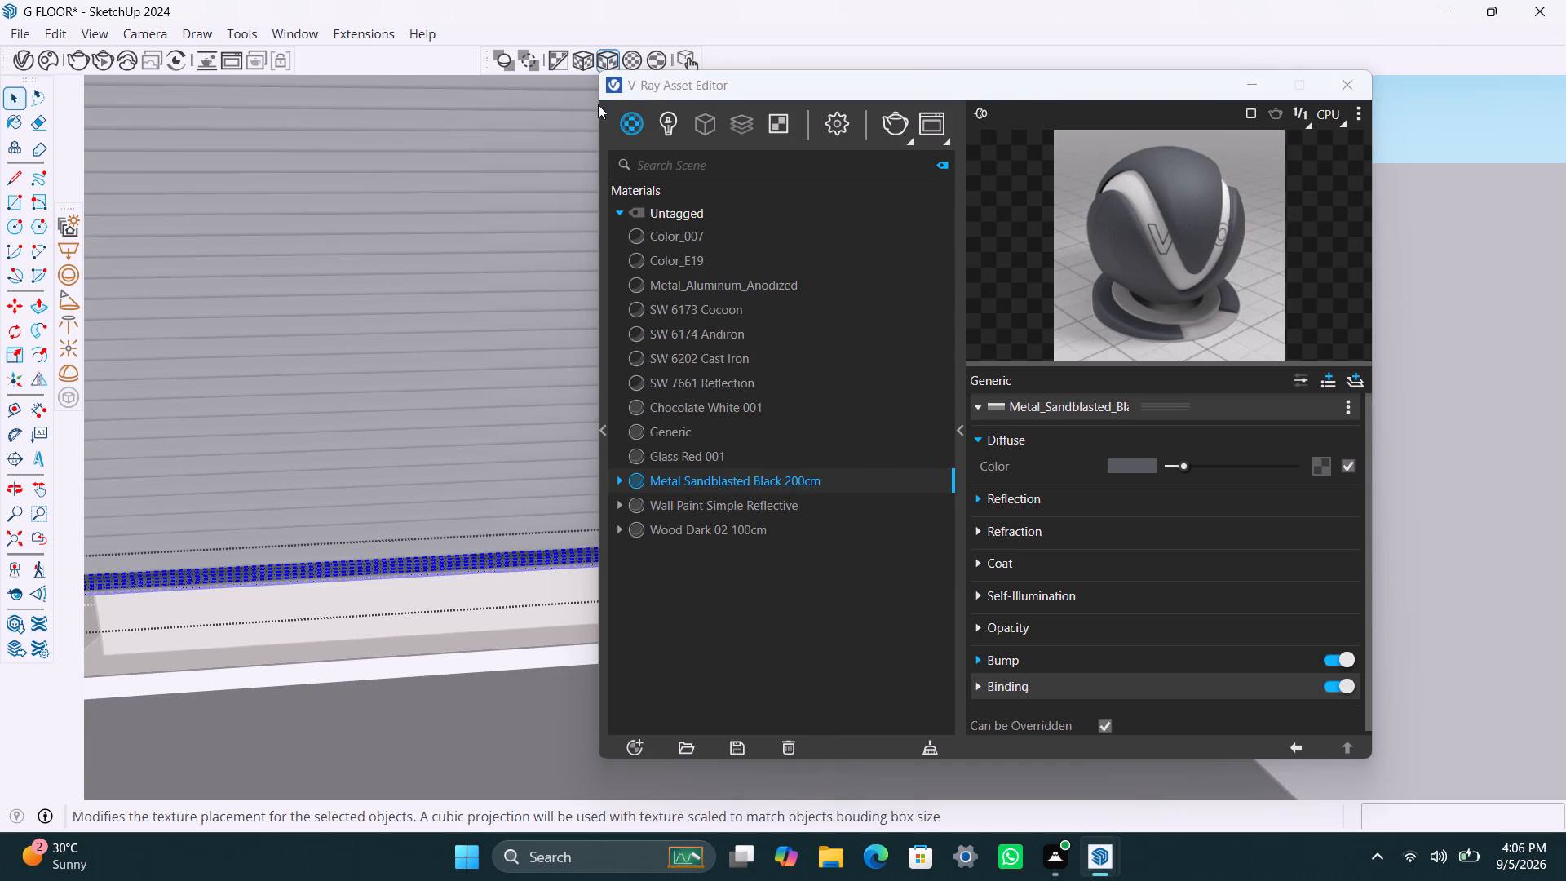
{"action": "scroll", "coordinate": [429, 686], "scroll_direction": "down", "scroll_amount": 6}
{"action": "left_click", "coordinate": [339, 742]}
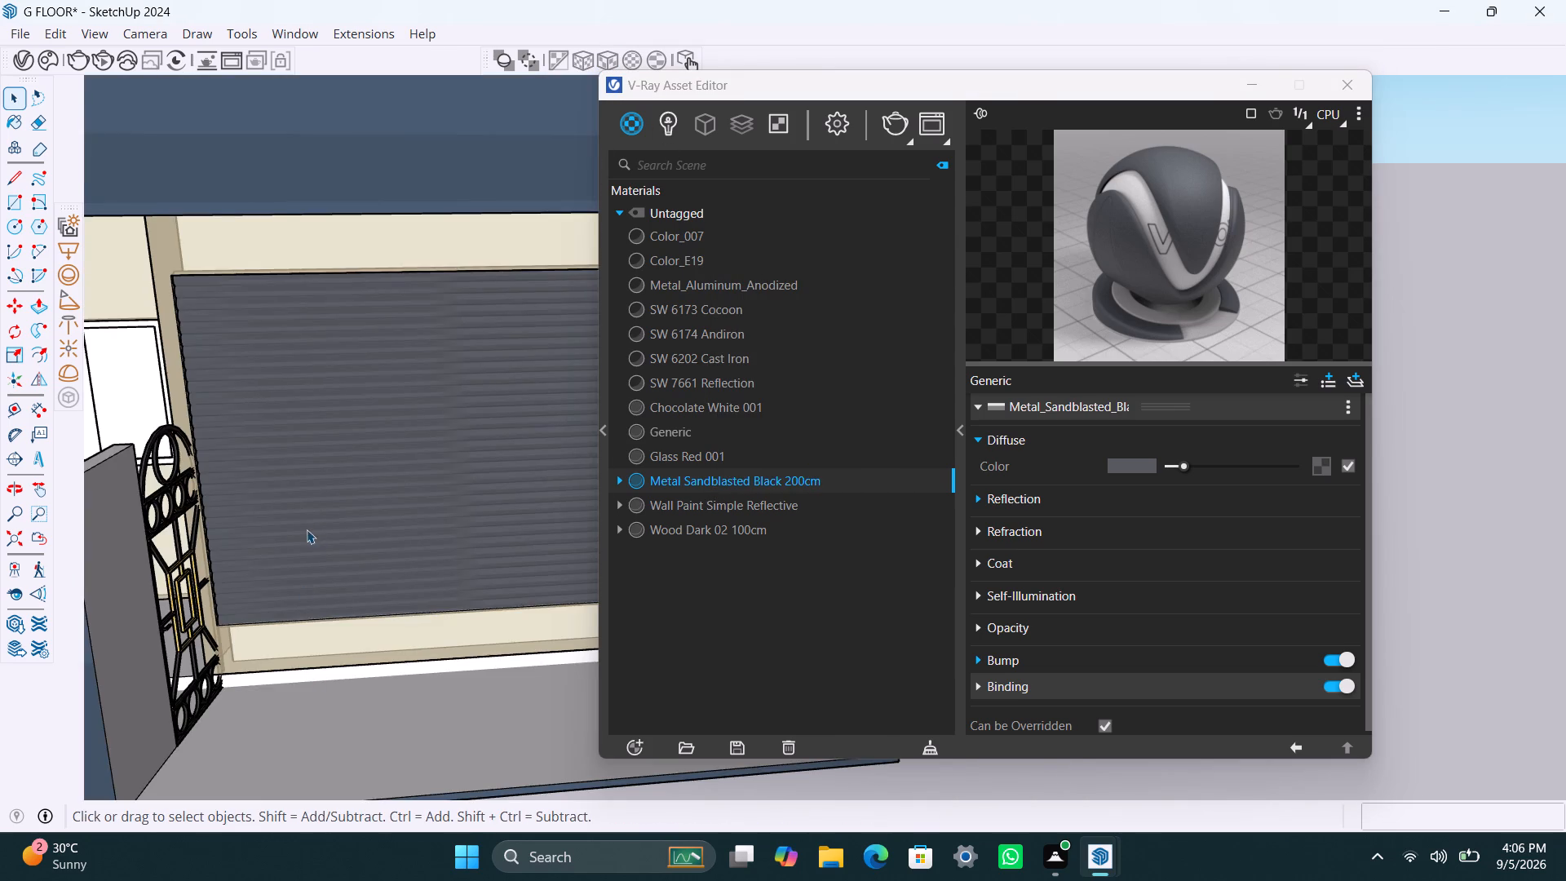
{"action": "scroll", "coordinate": [309, 534], "scroll_direction": "down", "scroll_amount": 3}
{"action": "left_click", "coordinate": [311, 138]}
Apply Metal Sandblasted Black 200cm with the fitted cubic texture projection to the frame of the front window between the door and garage.
{"action": "scroll", "coordinate": [365, 549], "scroll_direction": "down", "scroll_amount": 6}
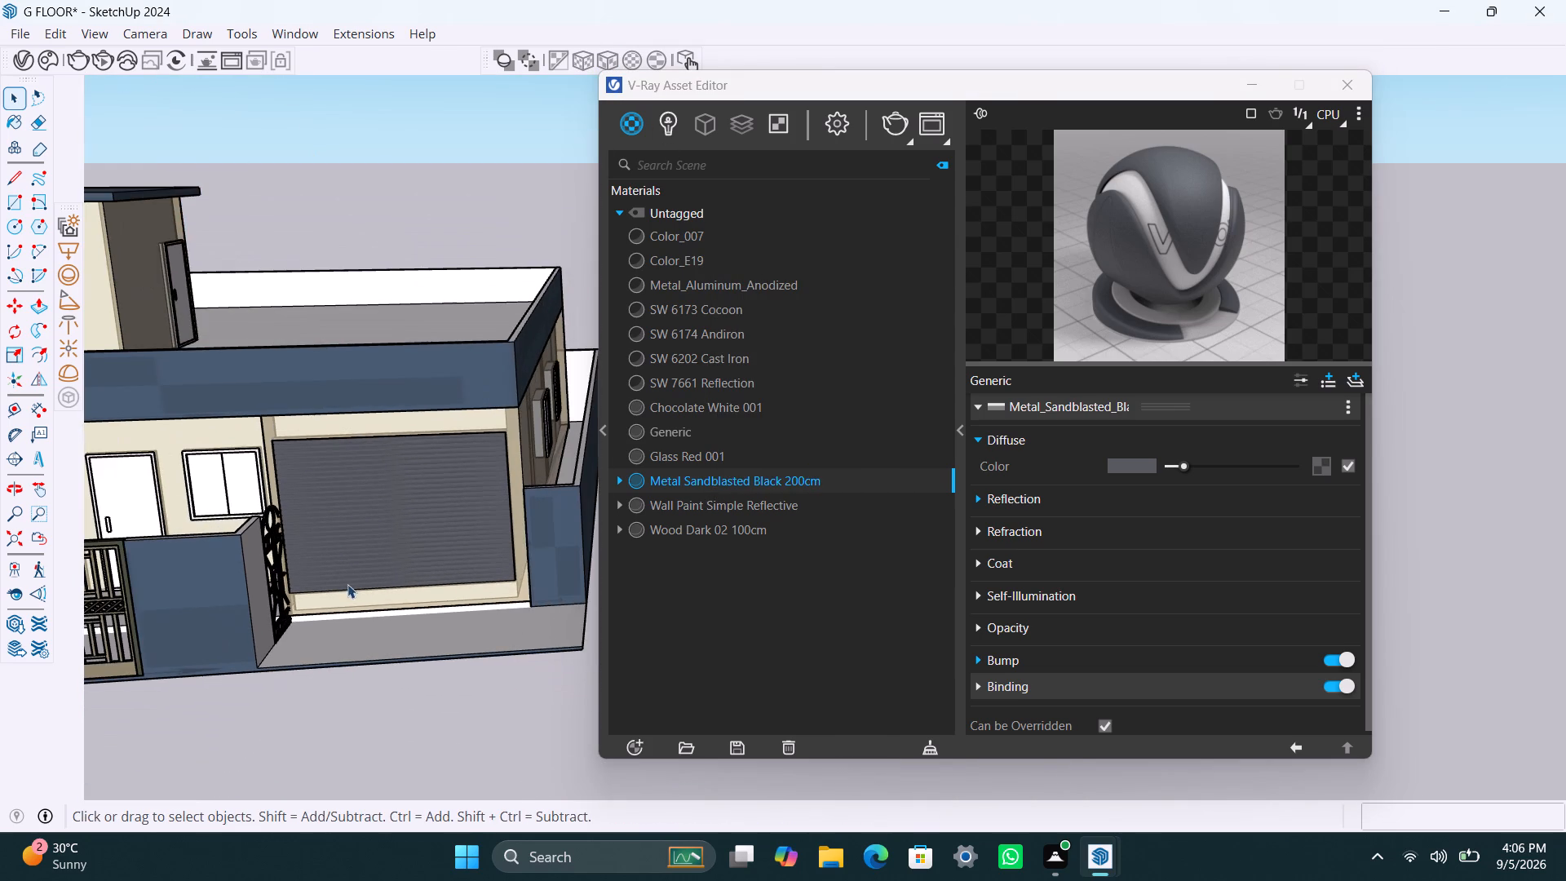
{"action": "scroll", "coordinate": [321, 618], "scroll_direction": "down", "scroll_amount": 2}
{"action": "scroll", "coordinate": [405, 580], "scroll_direction": "up", "scroll_amount": 1}
{"action": "middle_click_drag", "start_coordinate": [407, 576], "coordinate": [559, 552]}
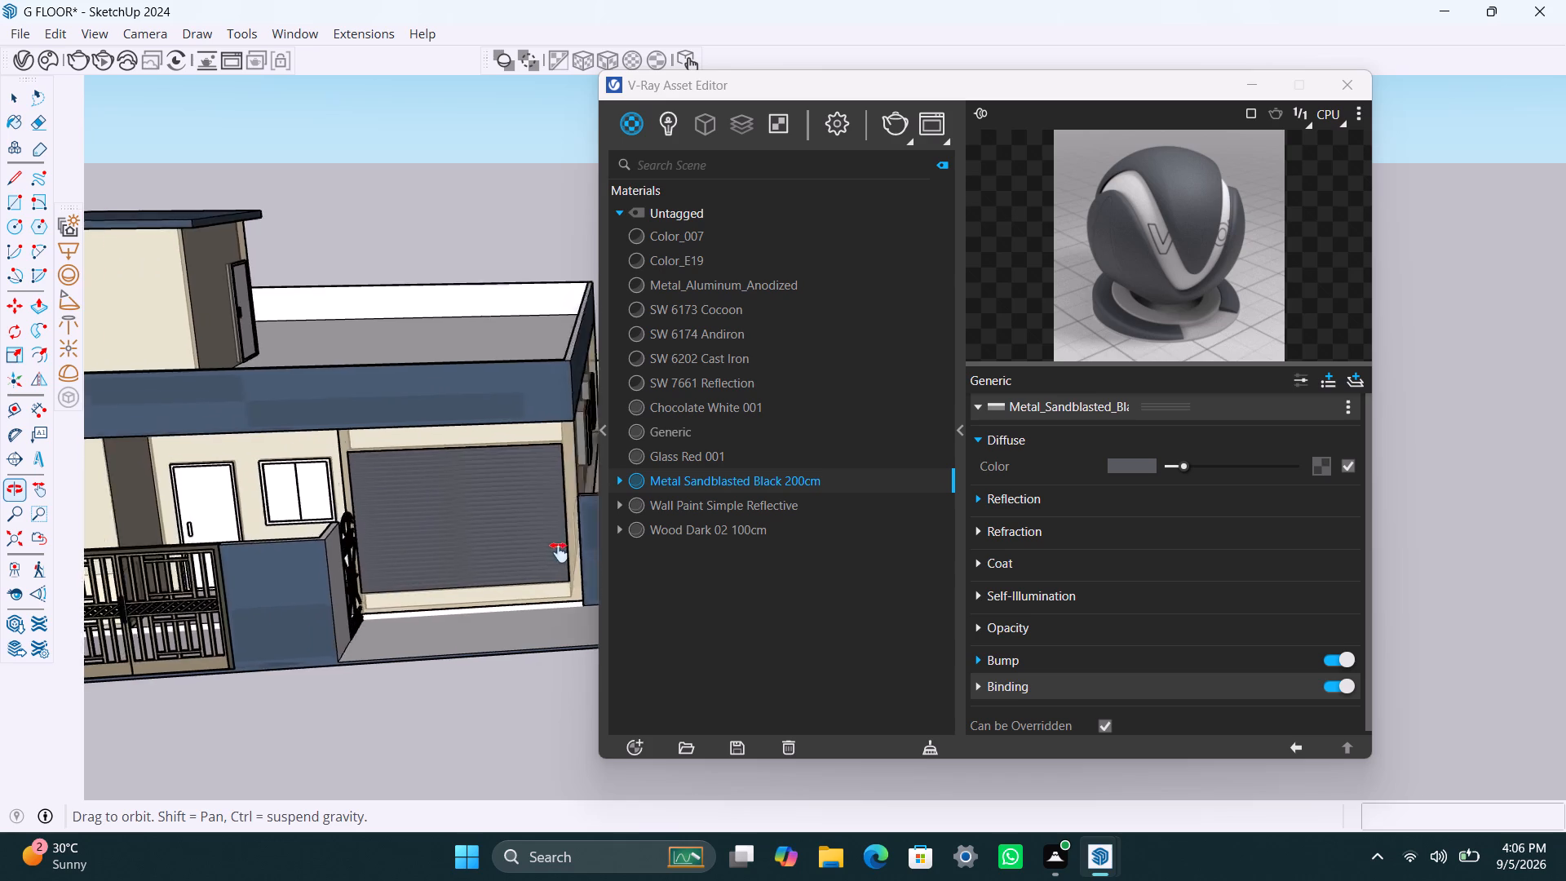
{"action": "middle_click_drag", "start_coordinate": [559, 552], "coordinate": [568, 551]}
{"action": "scroll", "coordinate": [408, 510], "scroll_direction": "up", "scroll_amount": 3}
{"action": "scroll", "coordinate": [329, 478], "scroll_direction": "up", "scroll_amount": 5}
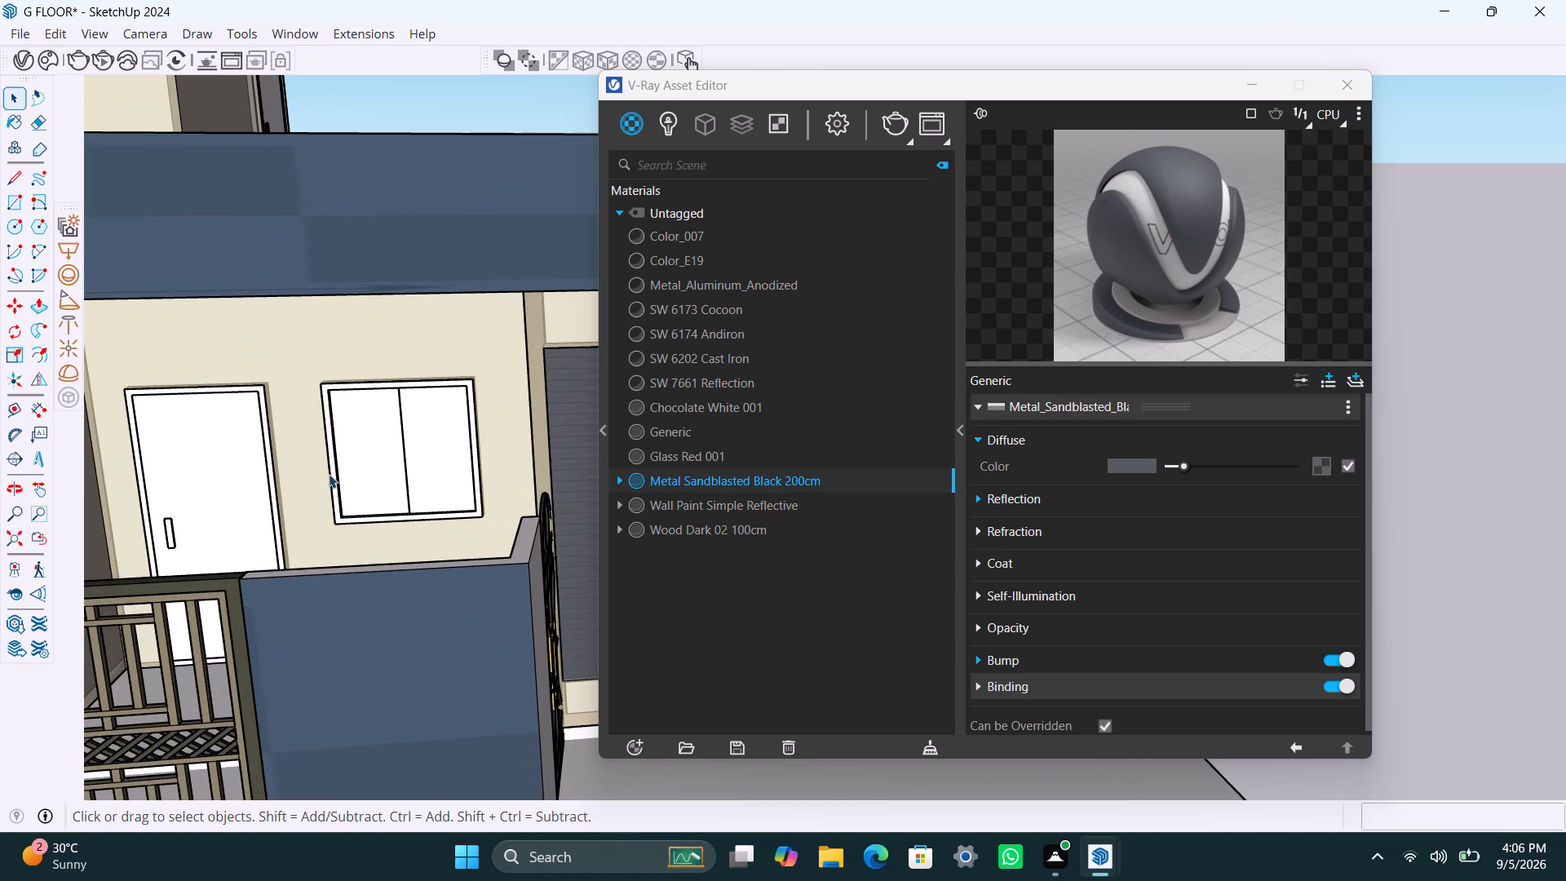
{"action": "left_click", "coordinate": [331, 466]}
{"action": "double_click", "coordinate": [331, 465]}
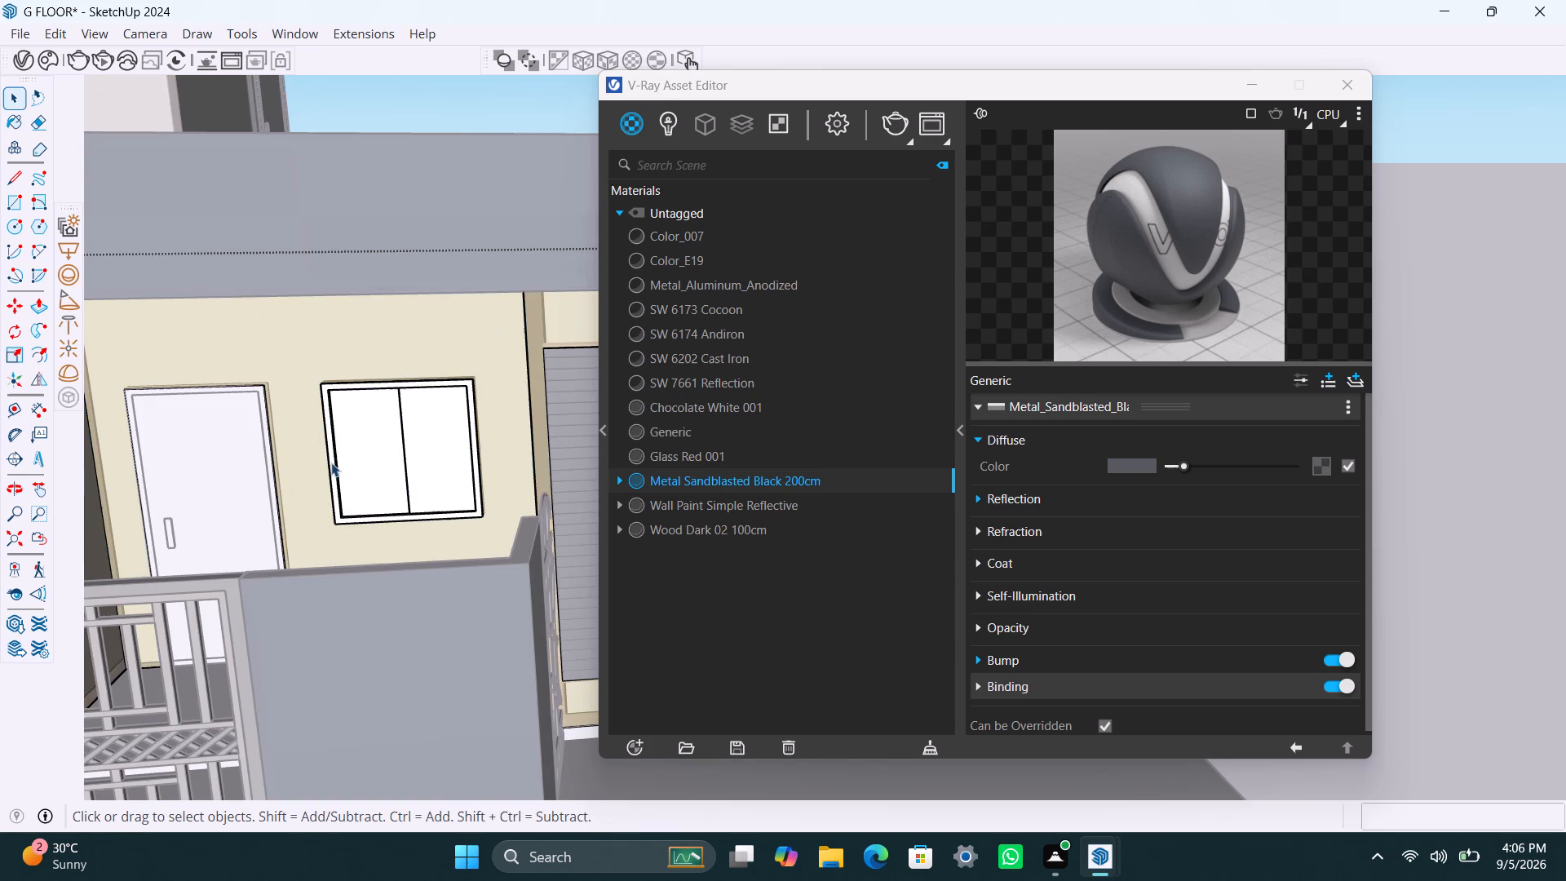
{"action": "left_click", "coordinate": [331, 463]}
{"action": "triple_click", "coordinate": [335, 473]}
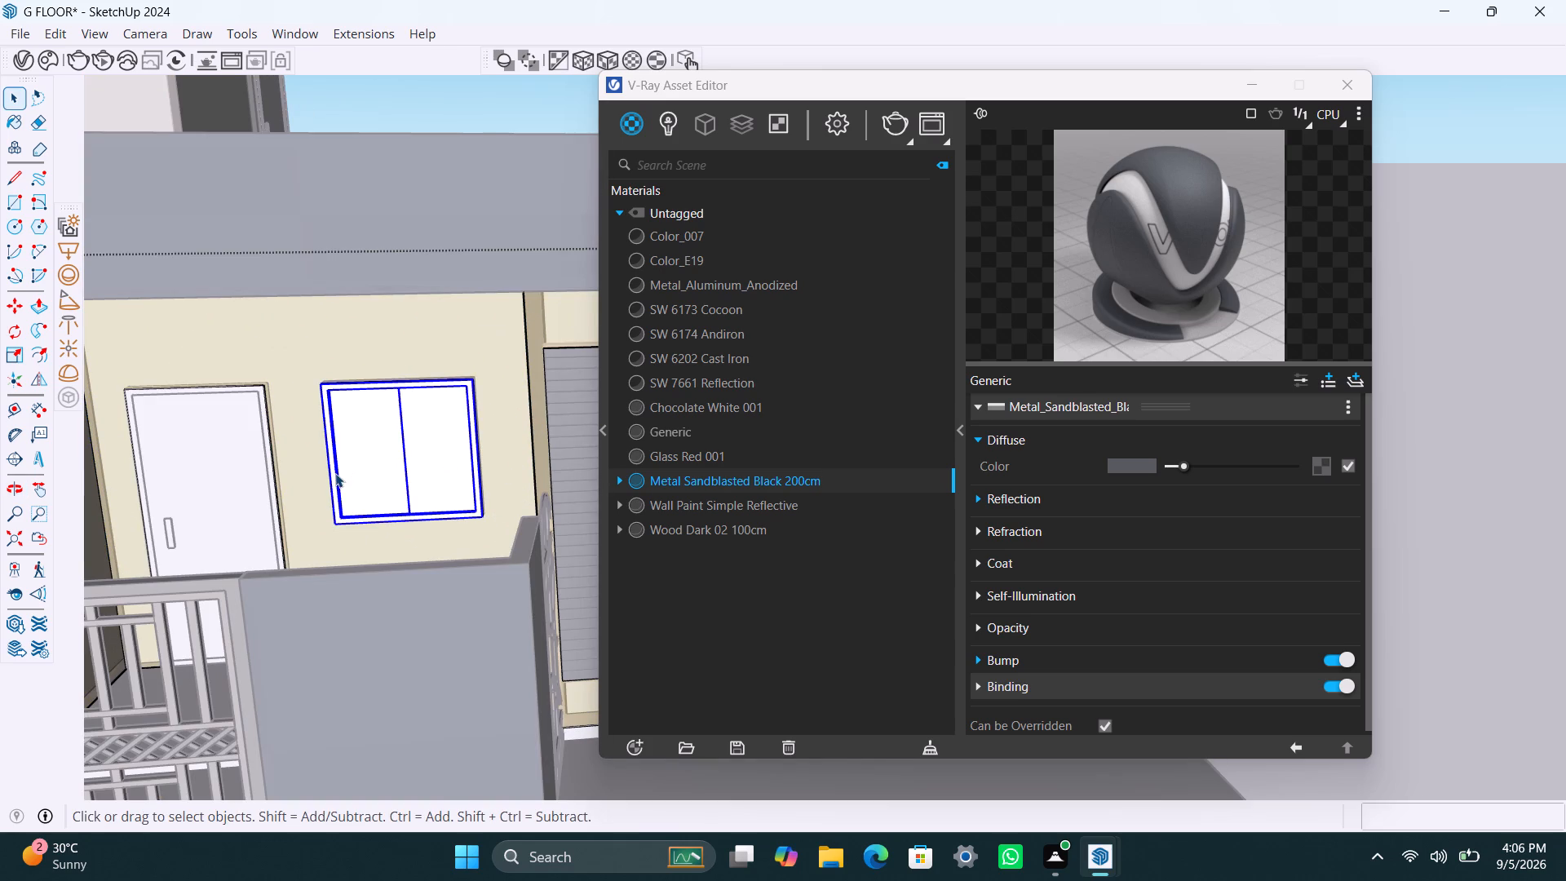
{"action": "right_click", "coordinate": [692, 484]}
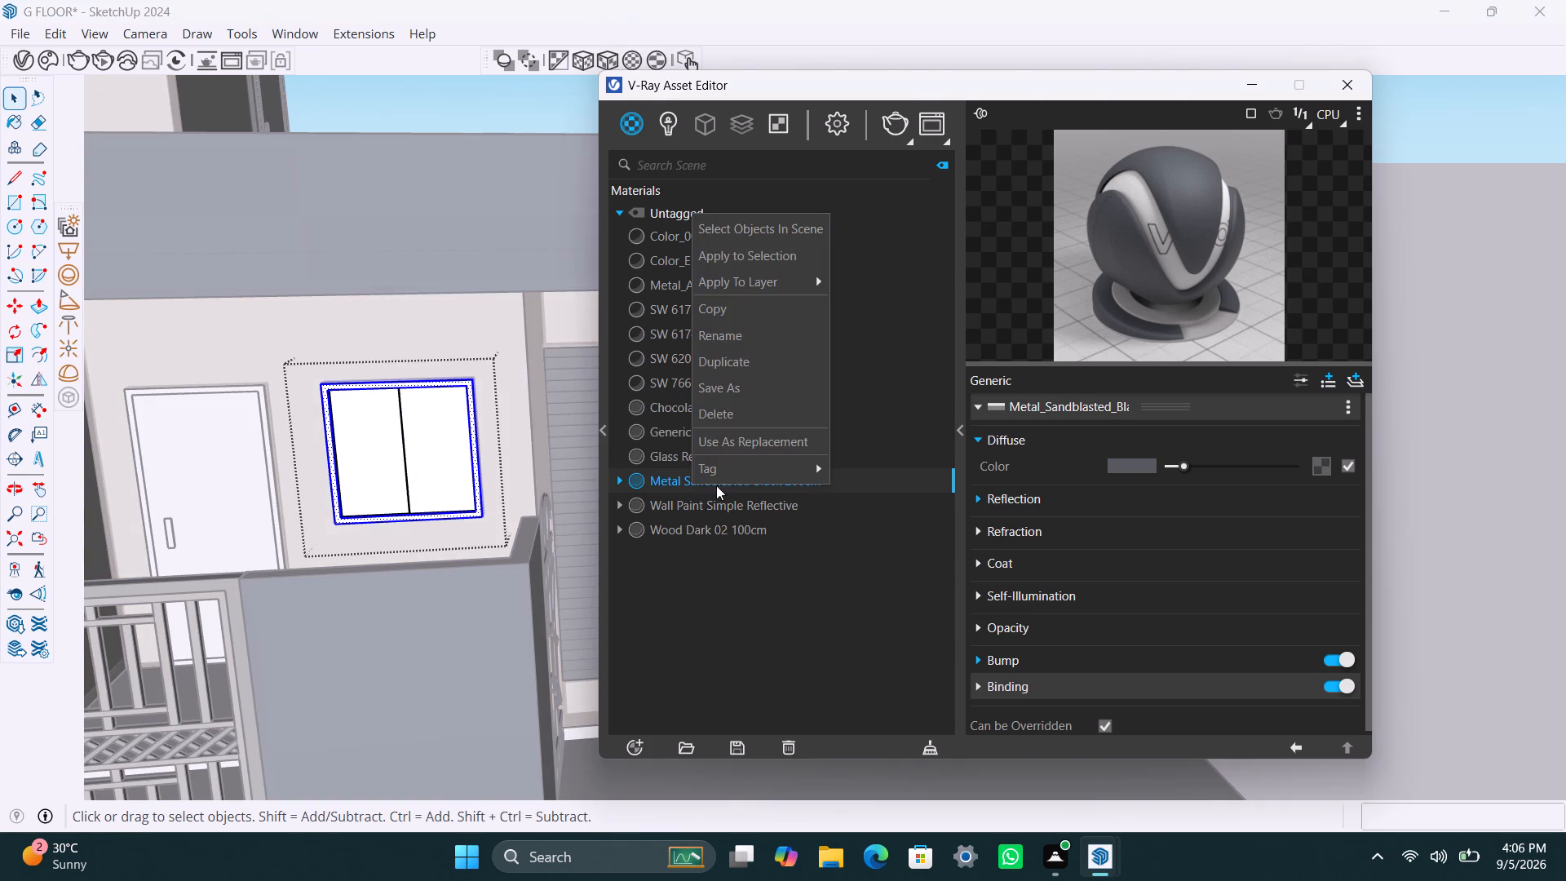
{"action": "left_click", "coordinate": [750, 258]}
{"action": "left_click", "coordinate": [608, 54]}
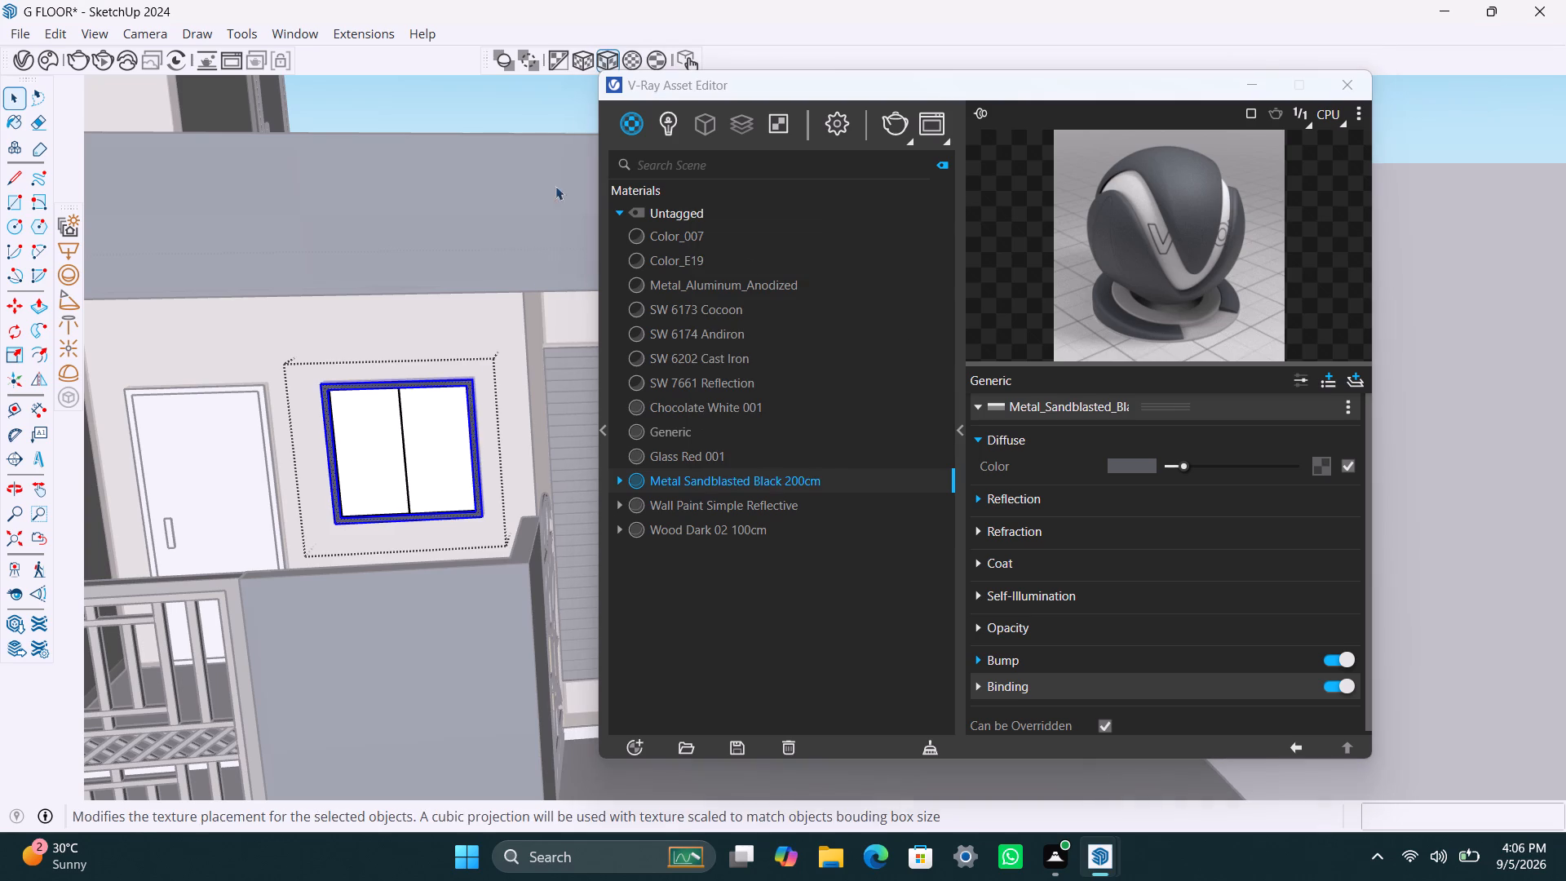
Apply Metal Sandblasted Black 200cm with the fitted cubic texture projection to the frame of the front door behind the gate.
{"action": "scroll", "coordinate": [373, 494], "scroll_direction": "down", "scroll_amount": 5}
{"action": "middle_click_drag", "start_coordinate": [368, 496], "coordinate": [591, 476]}
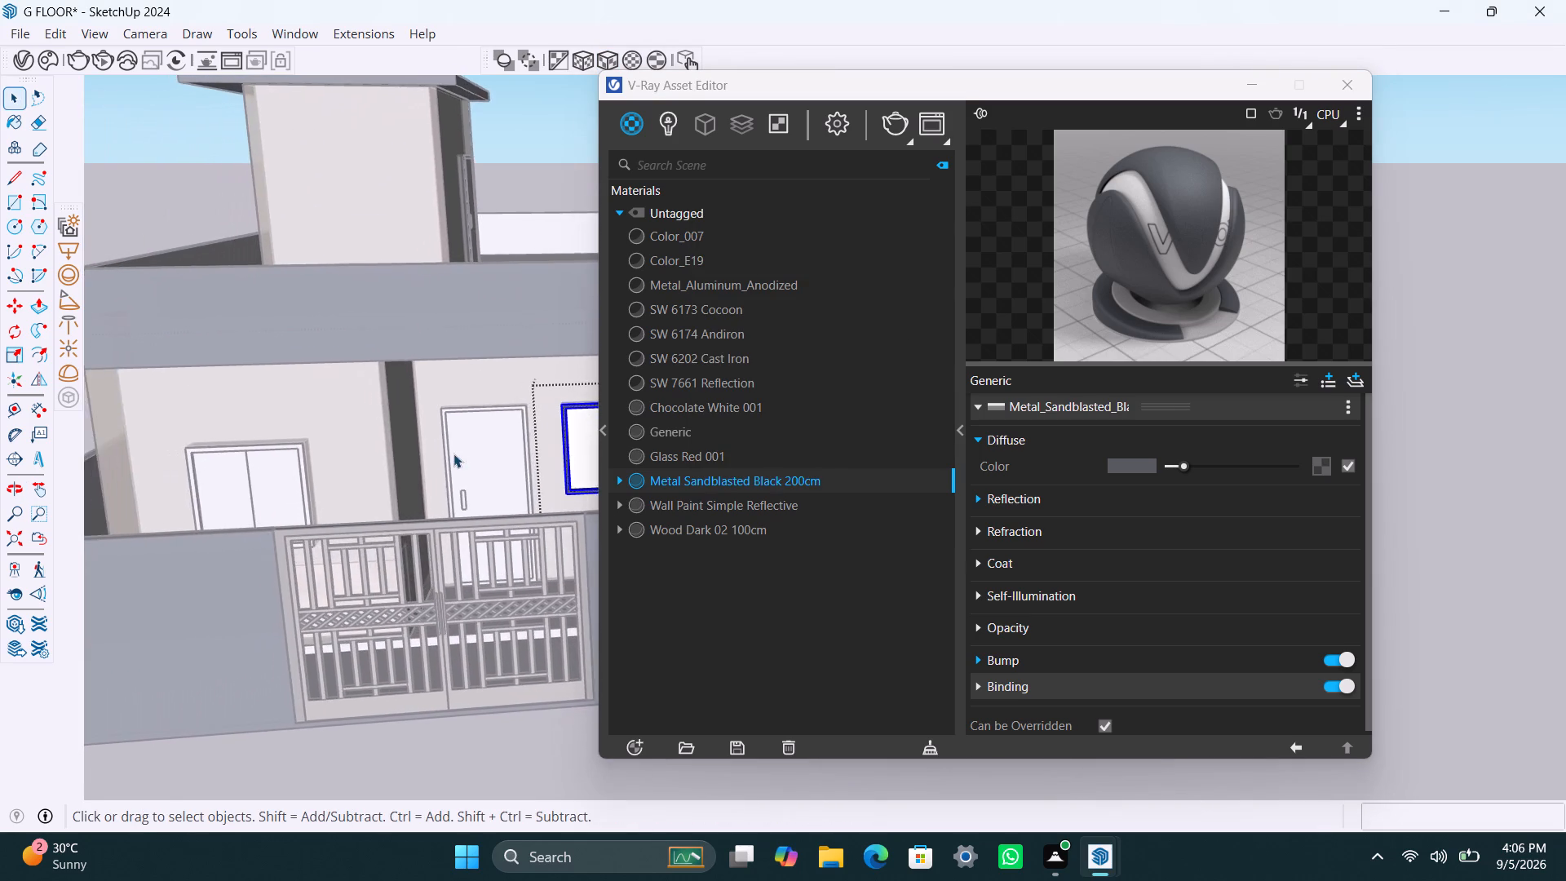
{"action": "scroll", "coordinate": [463, 445], "scroll_direction": "up", "scroll_amount": 6}
{"action": "left_click", "coordinate": [431, 422]}
{"action": "double_click", "coordinate": [431, 421]}
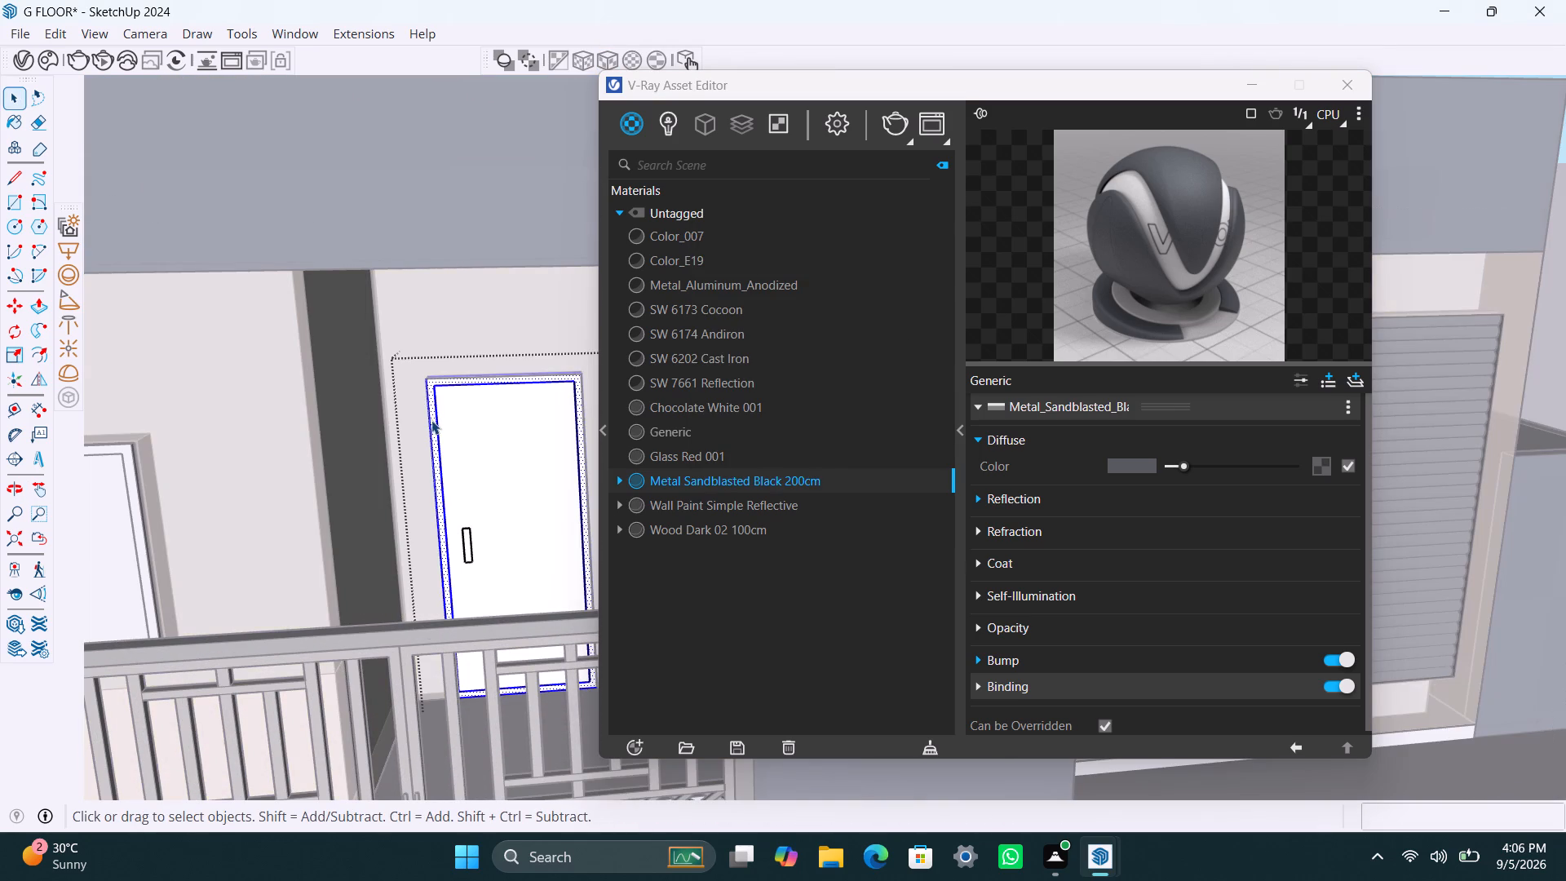
{"action": "right_click", "coordinate": [687, 473]}
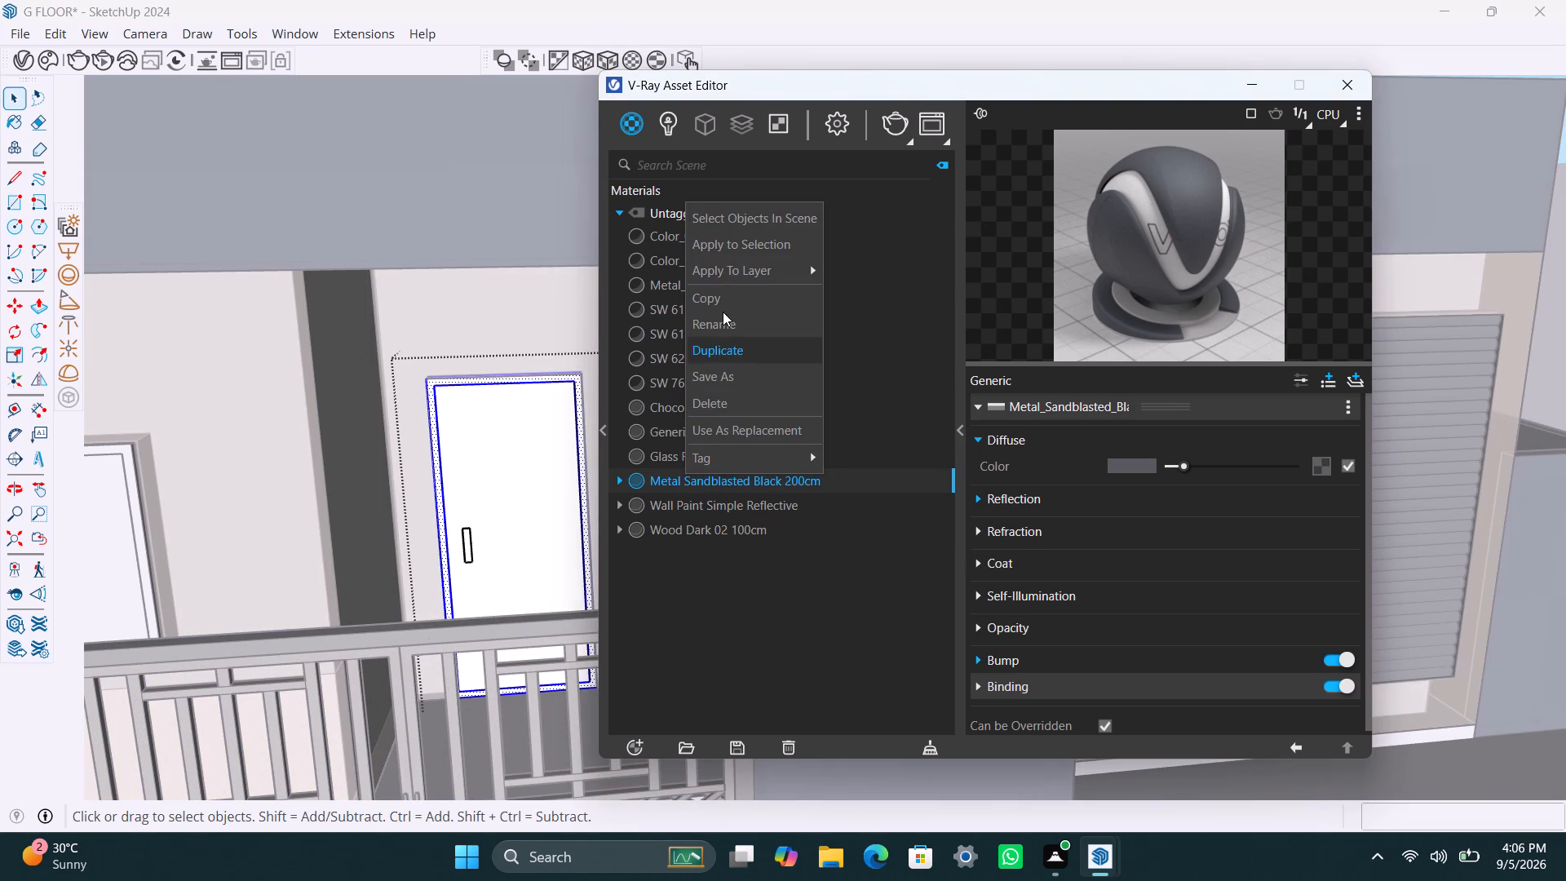
{"action": "left_click", "coordinate": [741, 253]}
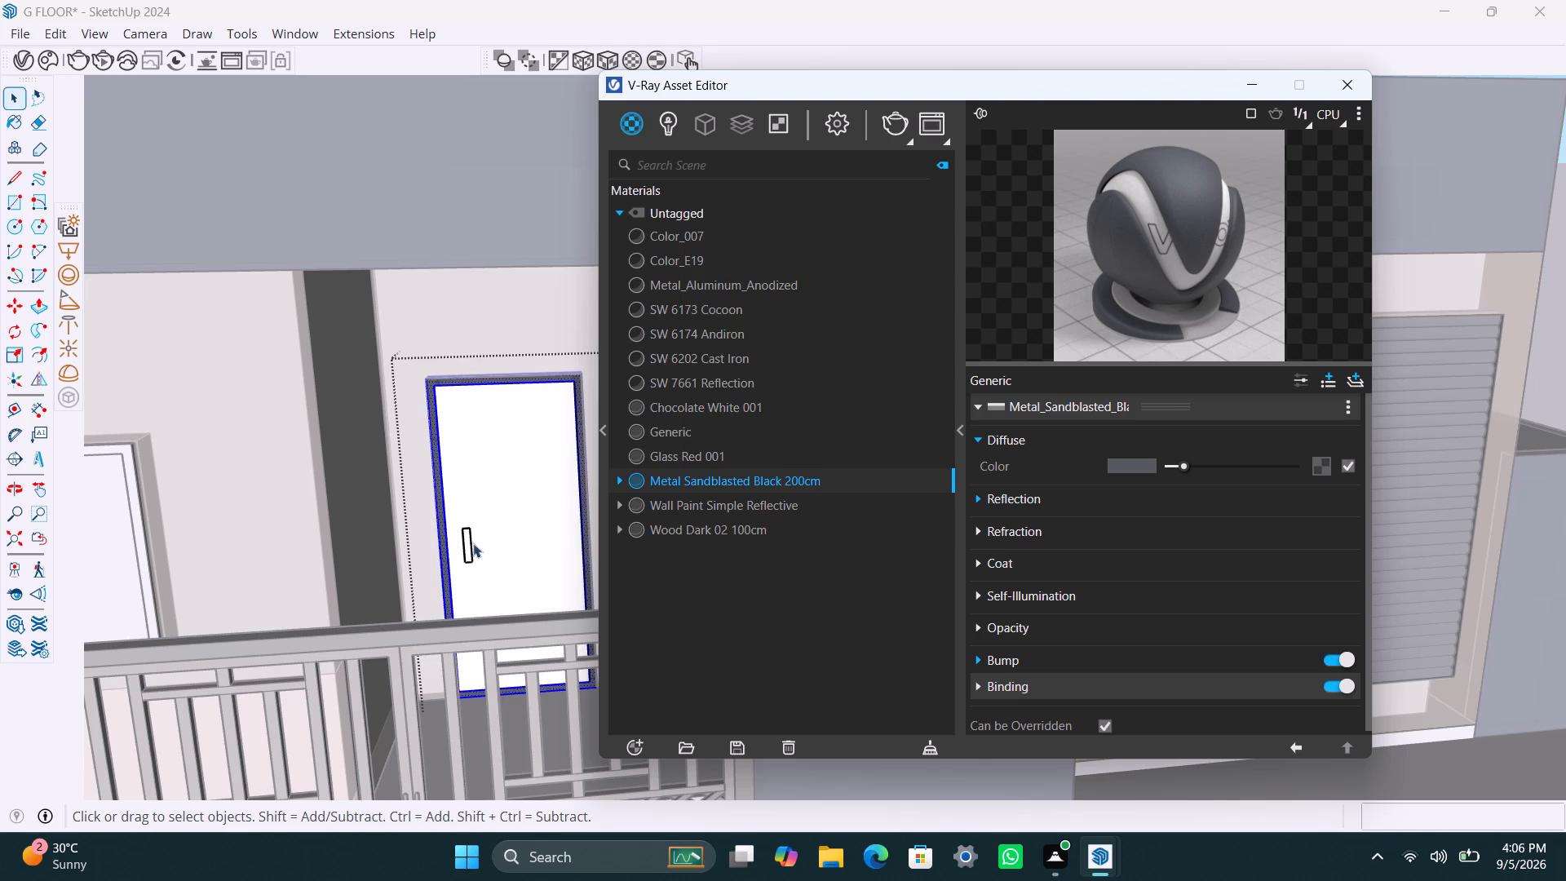
{"action": "left_click", "coordinate": [608, 50]}
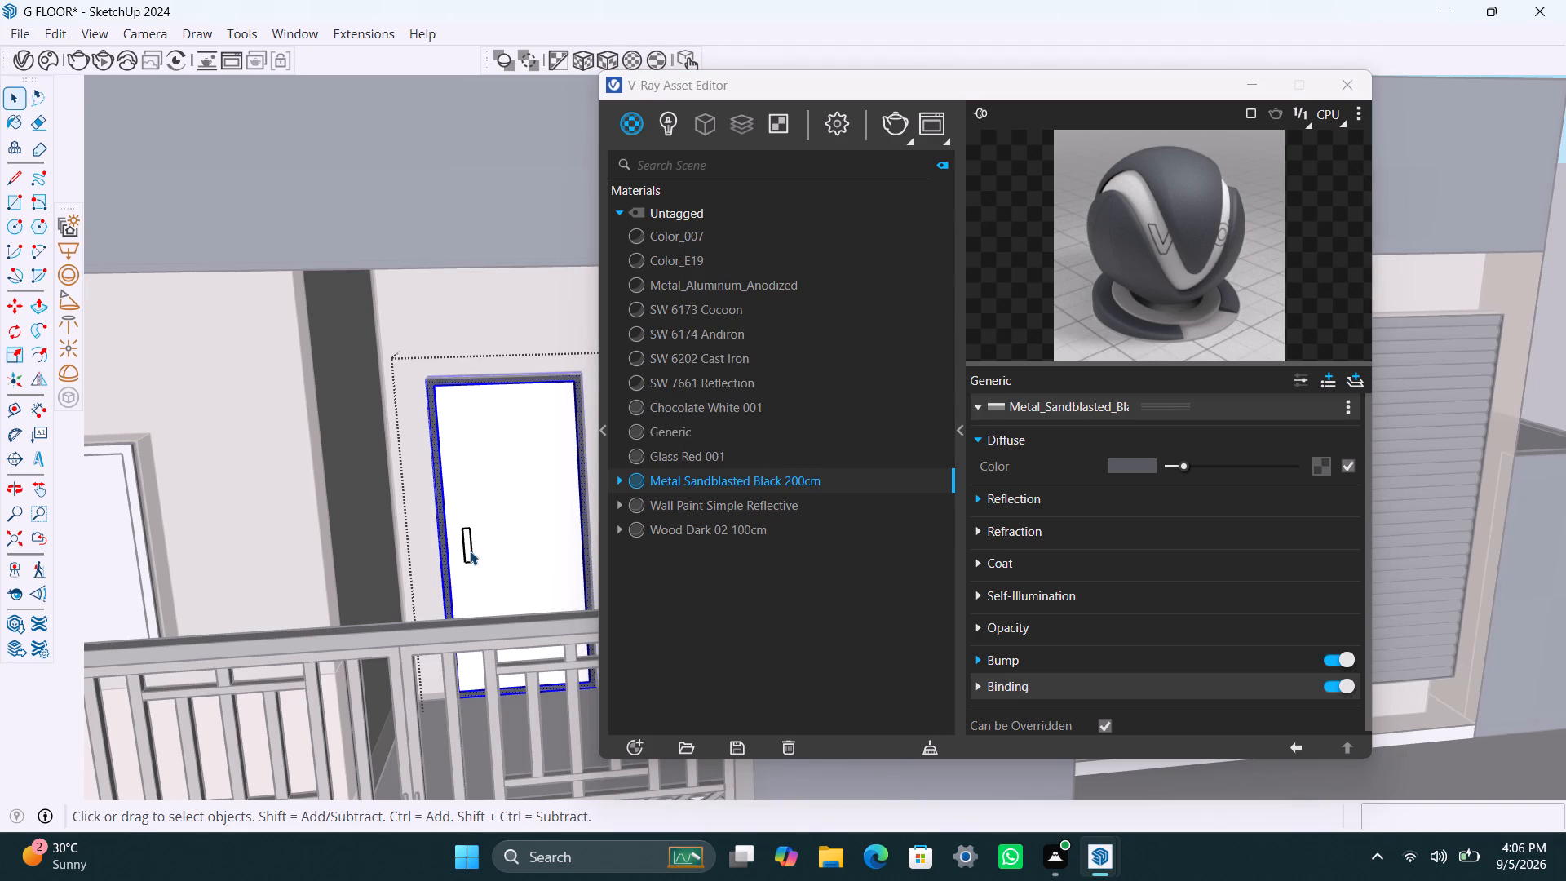
Apply Metal Sandblasted Black 200cm with the fitted cubic texture projection to the front door's handle.
{"action": "left_click", "coordinate": [469, 542]}
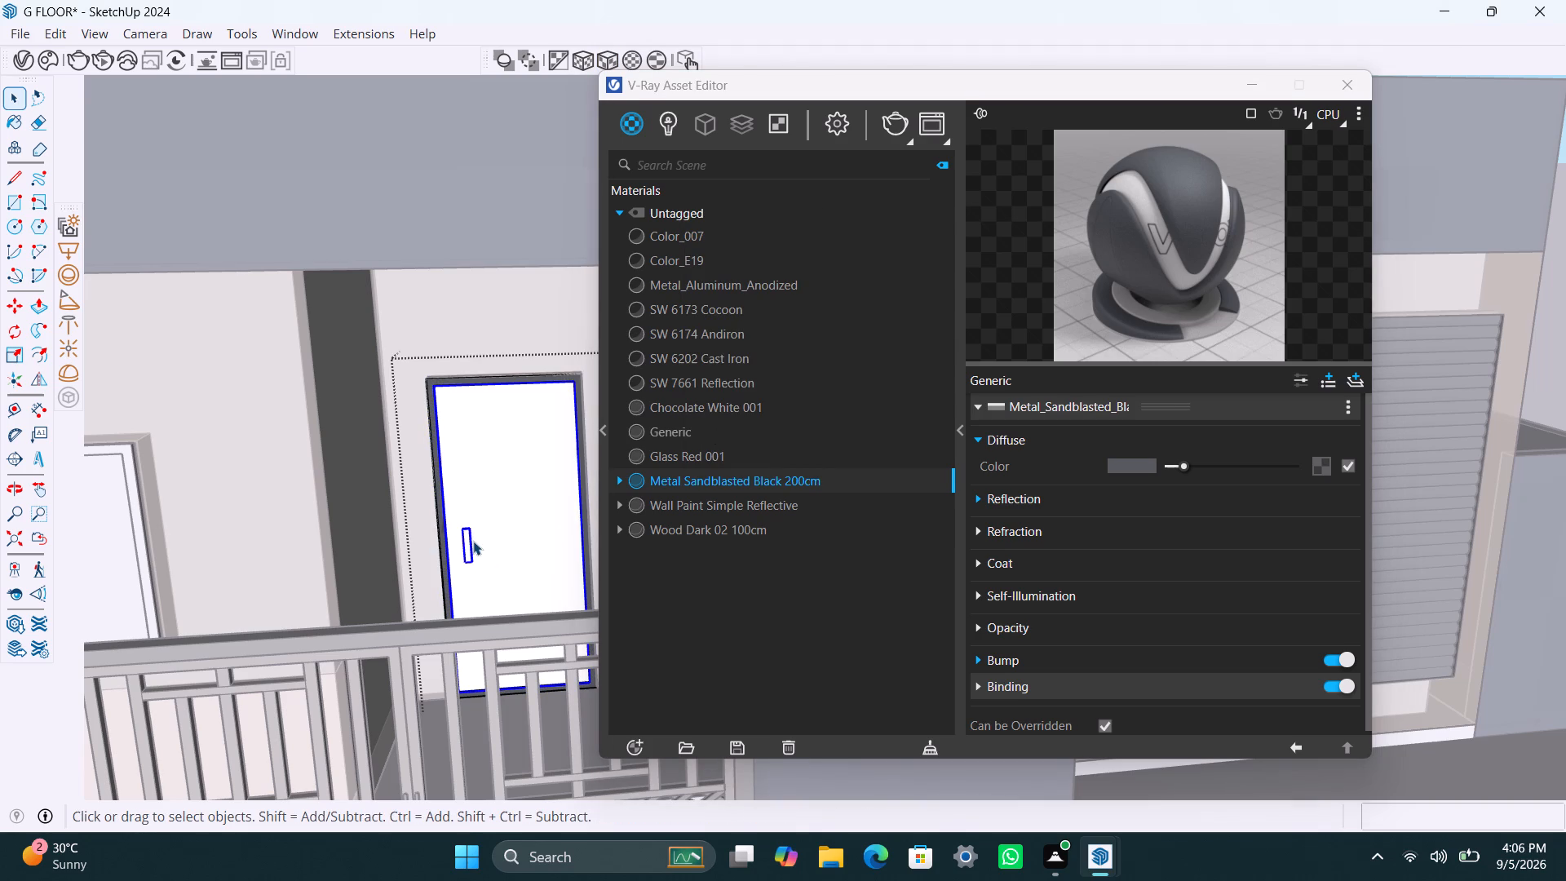
{"action": "double_click", "coordinate": [473, 542]}
{"action": "left_click", "coordinate": [471, 545]}
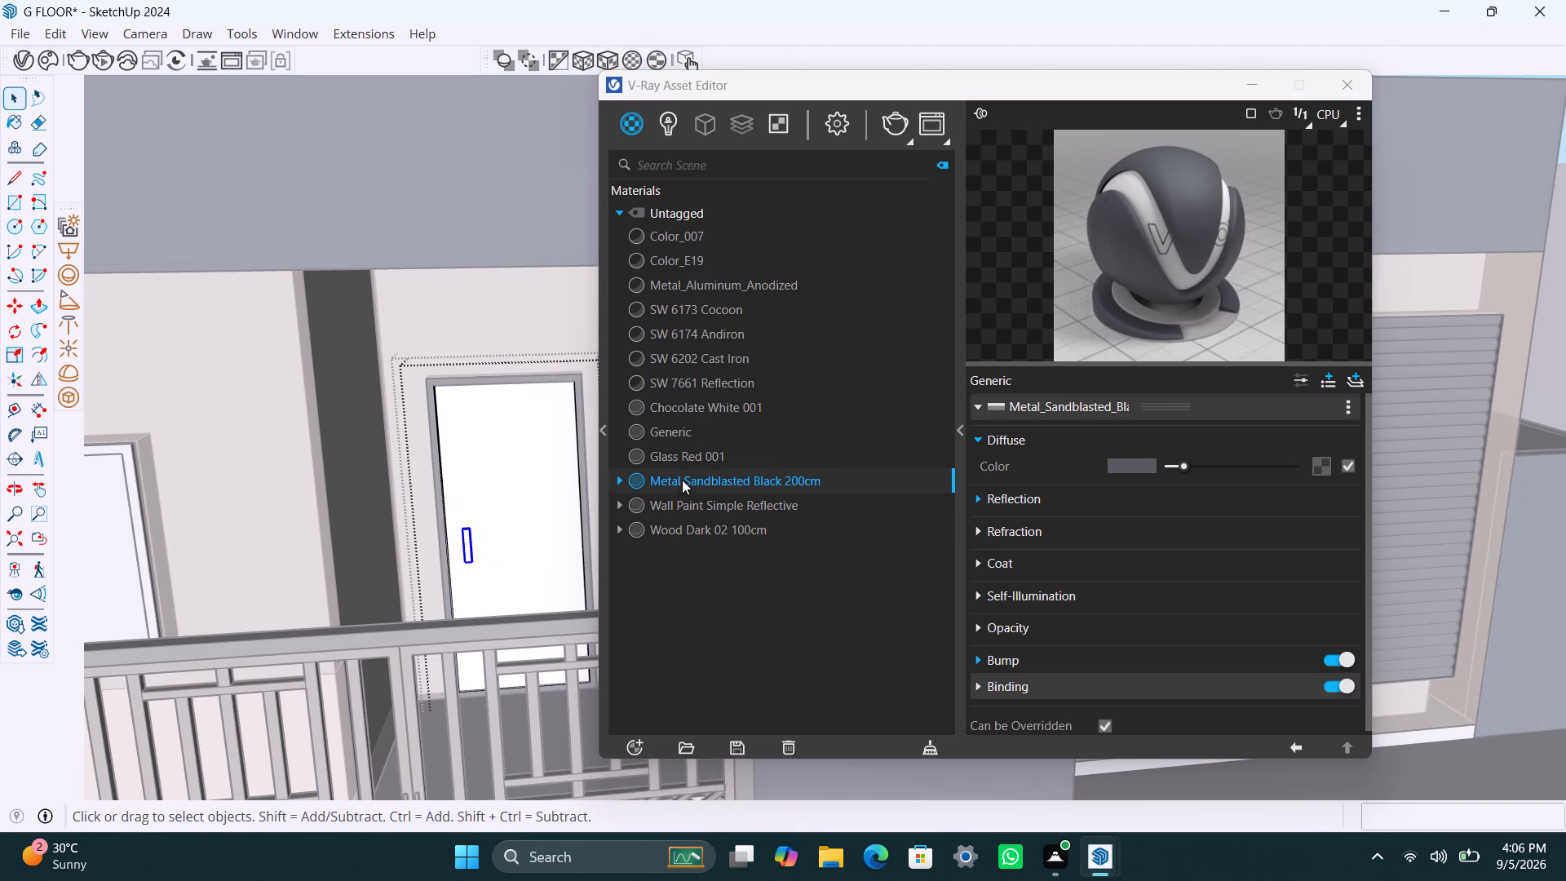
{"action": "right_click", "coordinate": [683, 480]}
{"action": "left_click", "coordinate": [763, 263]}
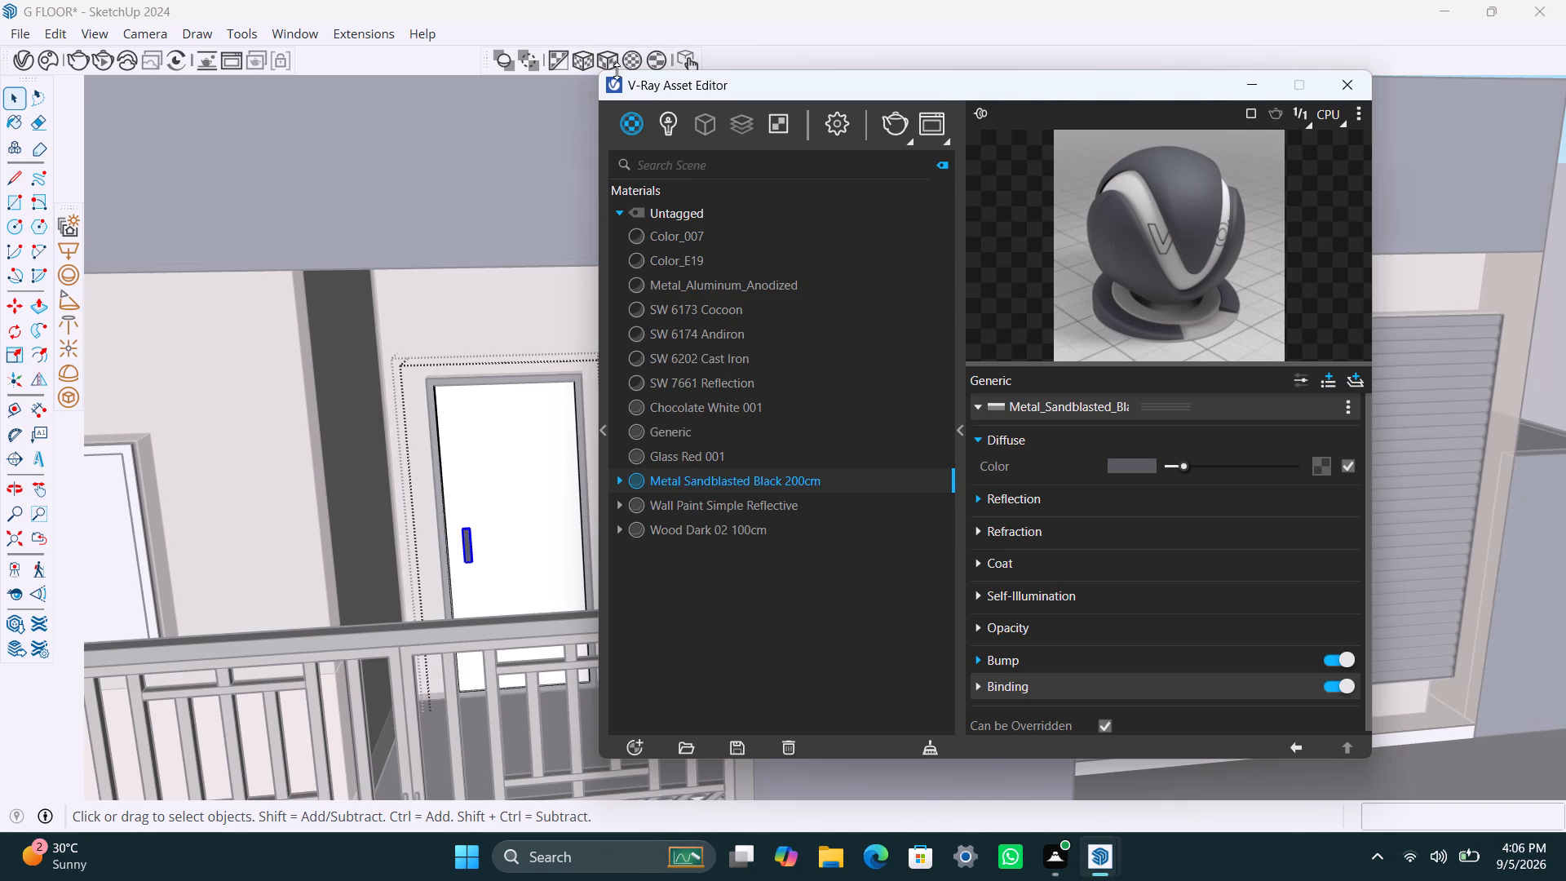
{"action": "left_click", "coordinate": [604, 63]}
Apply Metal Sandblasted Black 200cm with the fitted cubic texture projection to the frame of the front window across the dark column from the door.
{"action": "scroll", "coordinate": [341, 556], "scroll_direction": "down", "scroll_amount": 5}
{"action": "triple_click", "coordinate": [178, 472]}
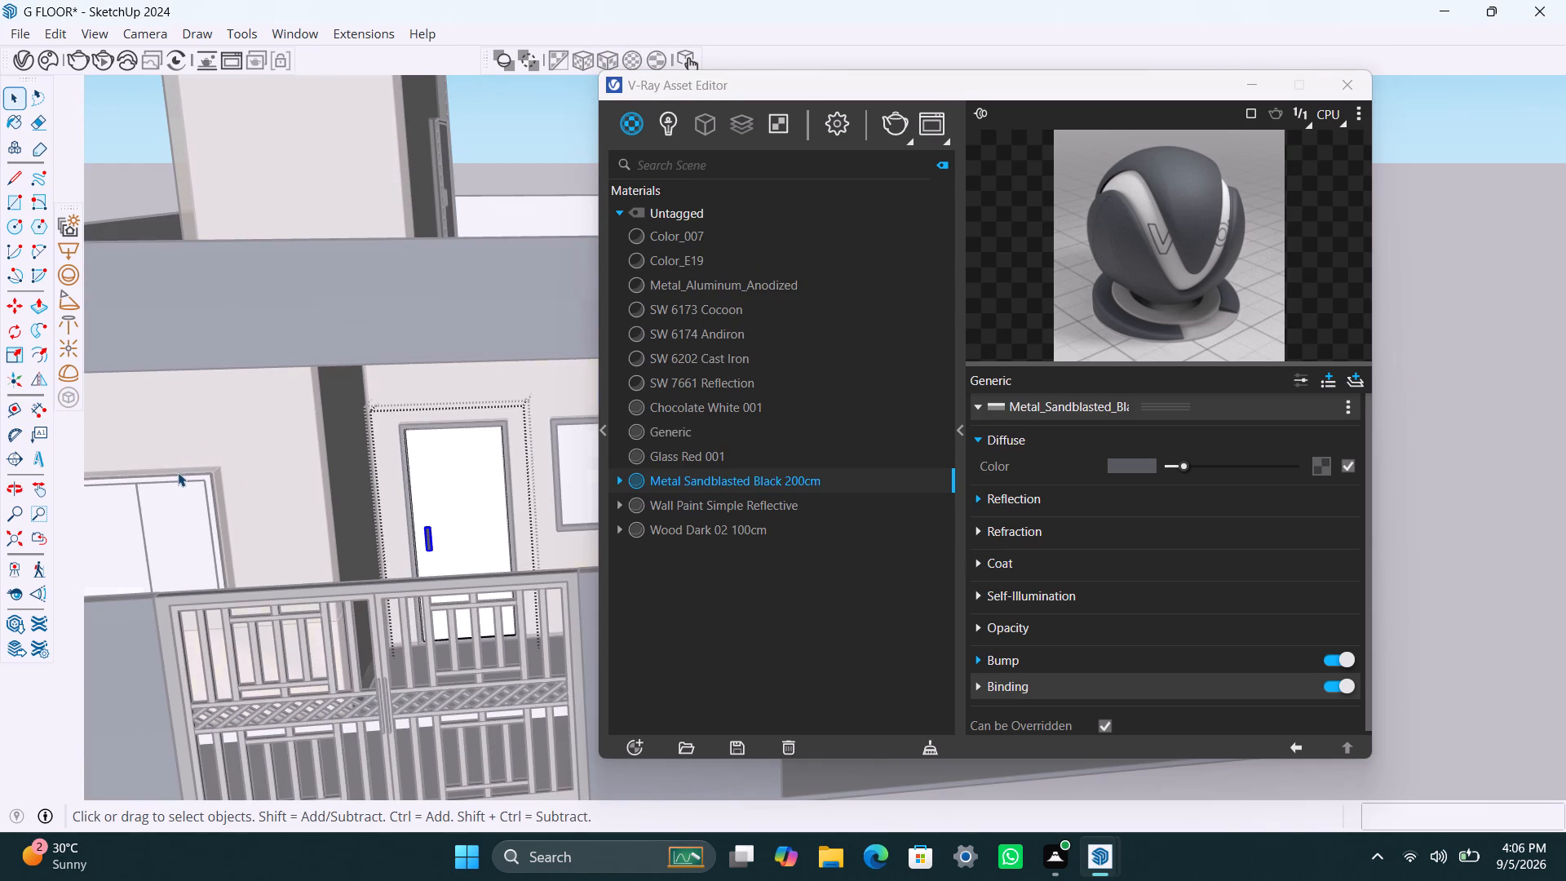
{"action": "double_click", "coordinate": [179, 473]}
{"action": "double_click", "coordinate": [192, 482]}
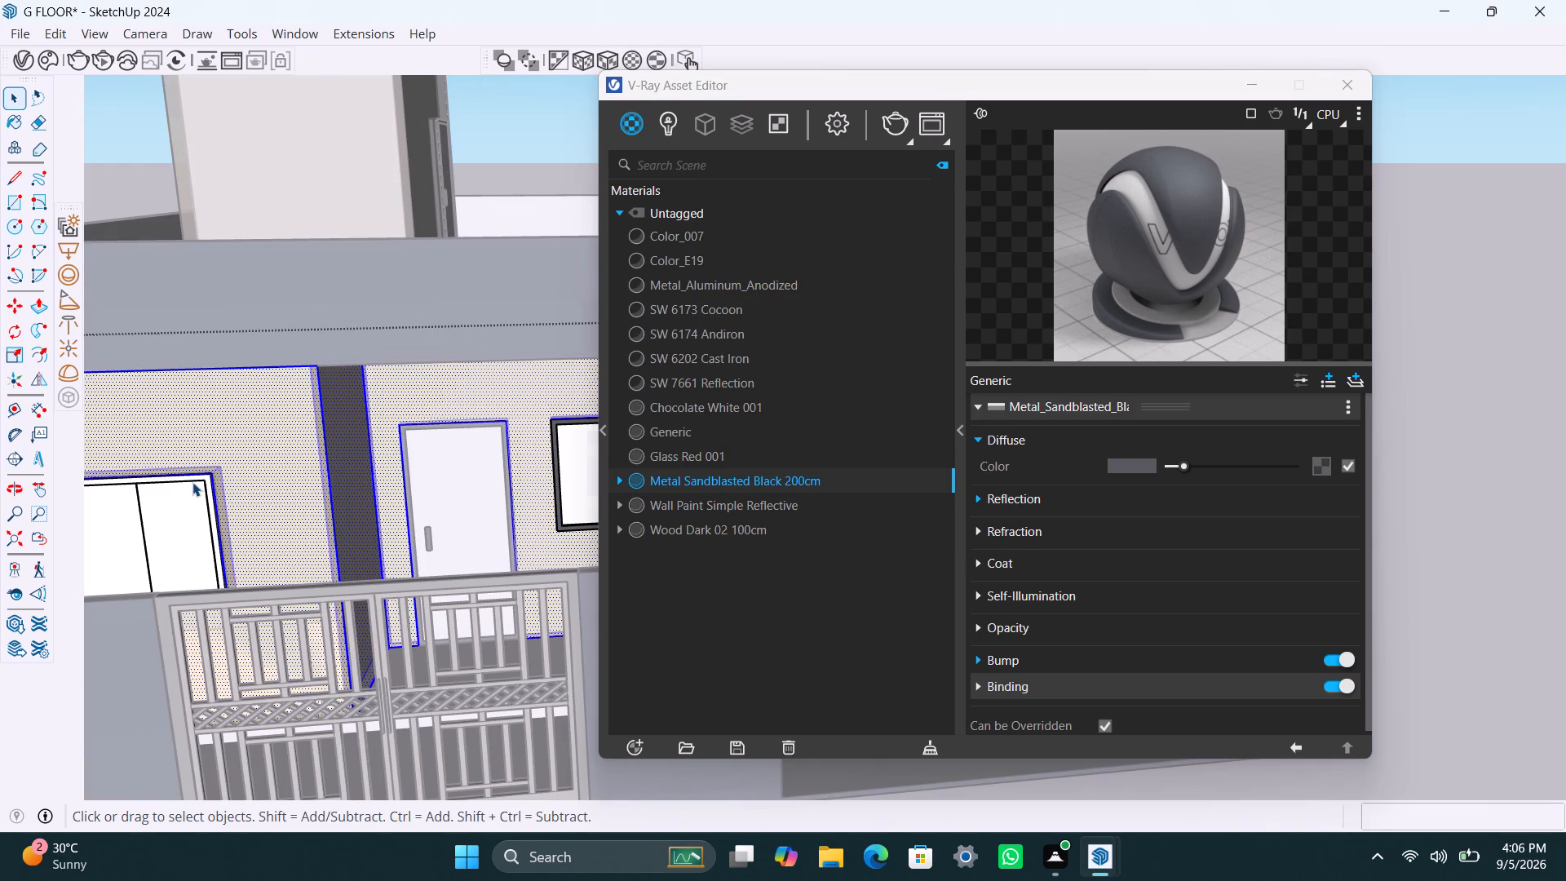
{"action": "left_click", "coordinate": [192, 482]}
{"action": "double_click", "coordinate": [202, 482]}
{"action": "triple_click", "coordinate": [205, 481]}
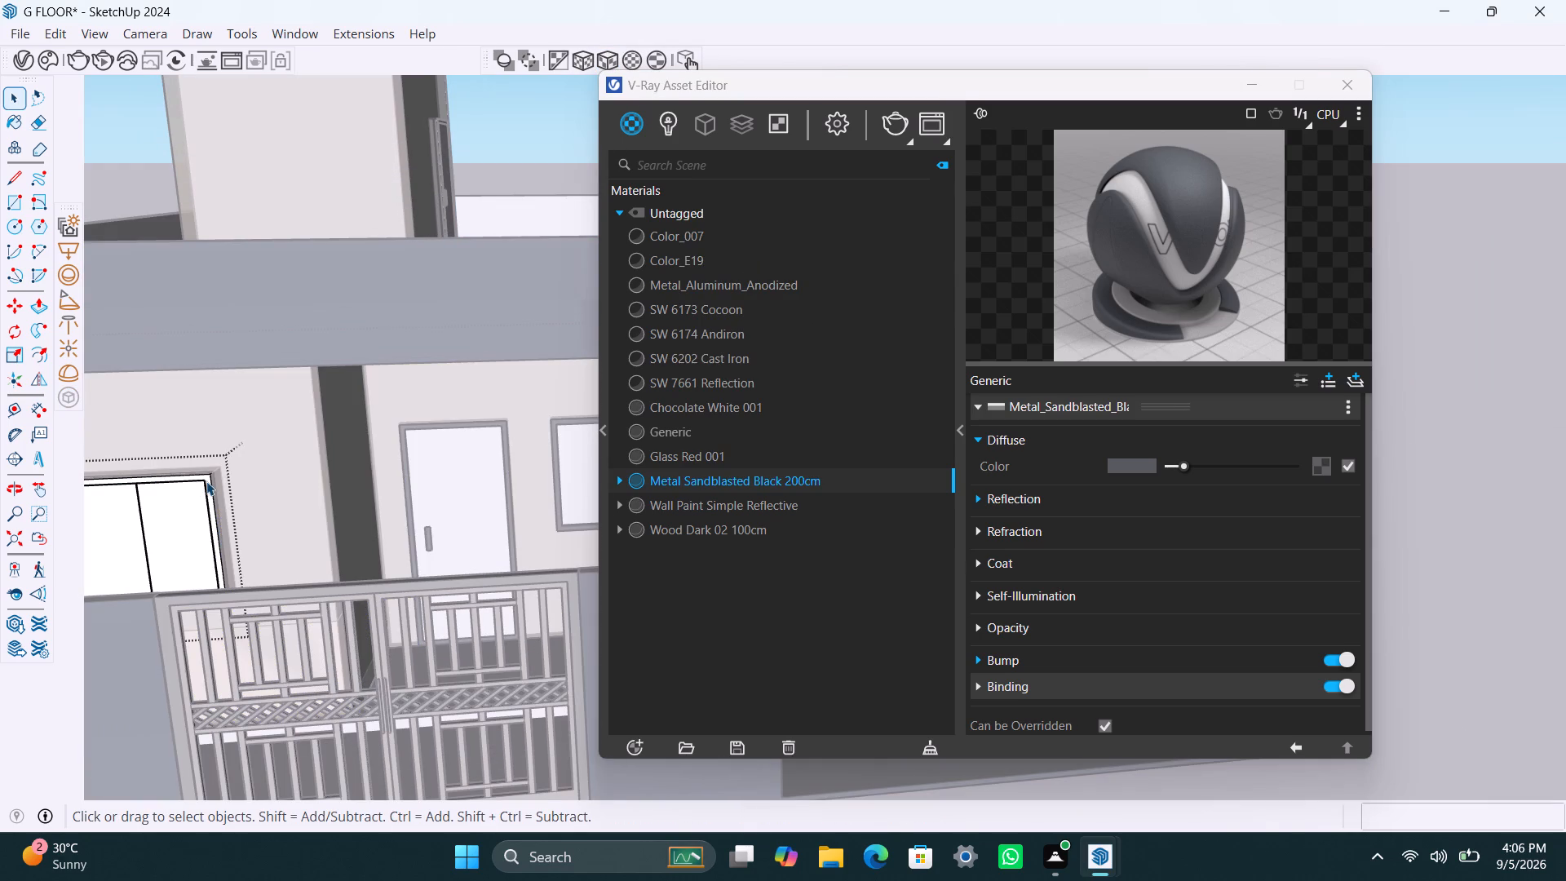
{"action": "left_click", "coordinate": [207, 480]}
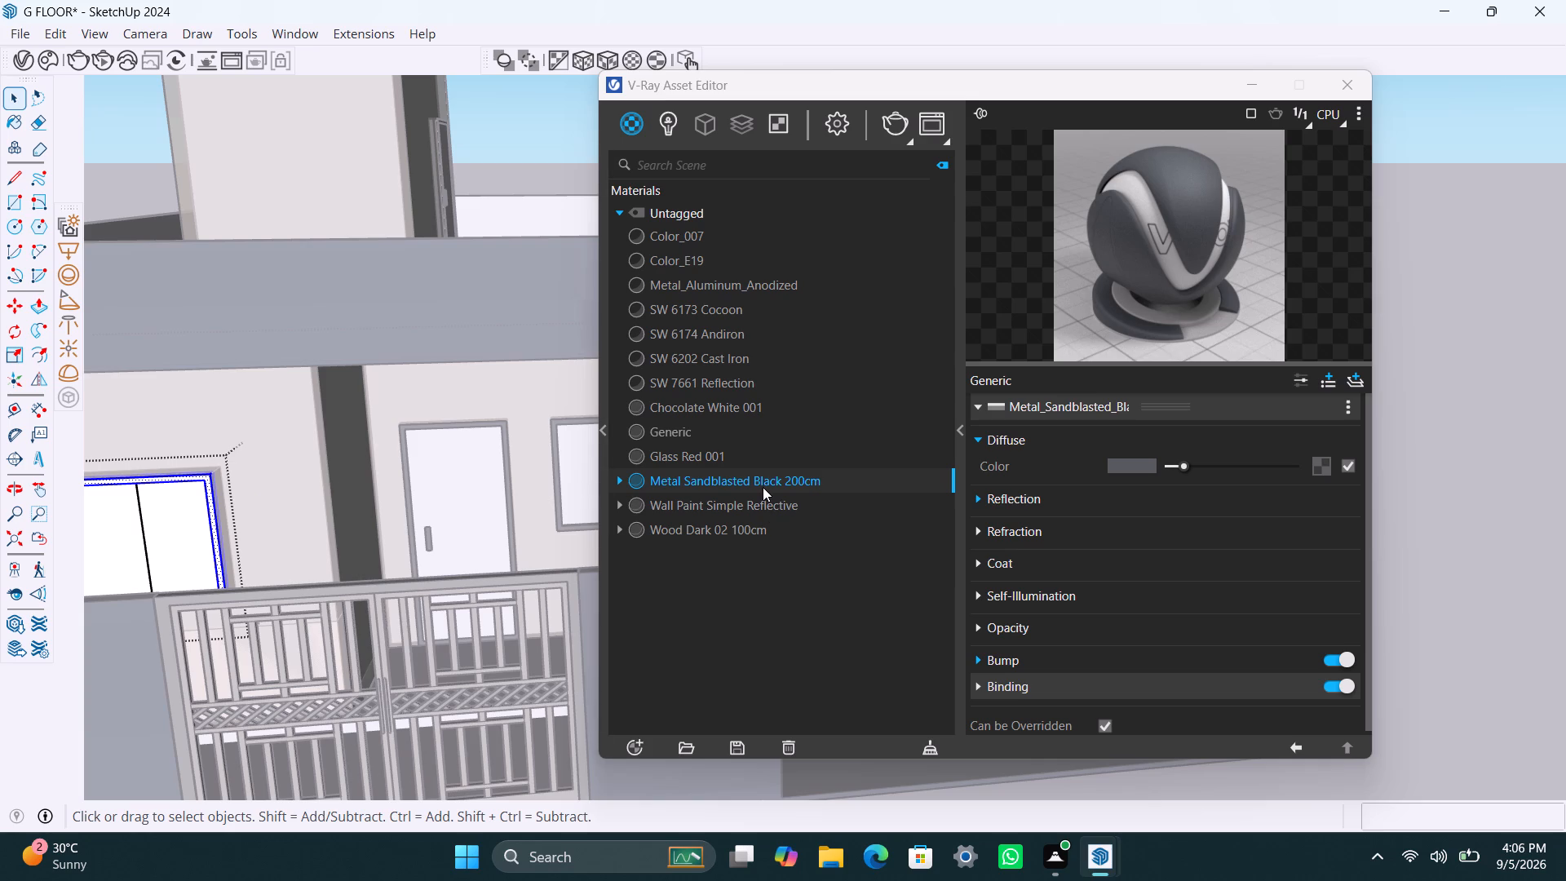
{"action": "right_click", "coordinate": [763, 486]}
{"action": "left_click", "coordinate": [828, 267]}
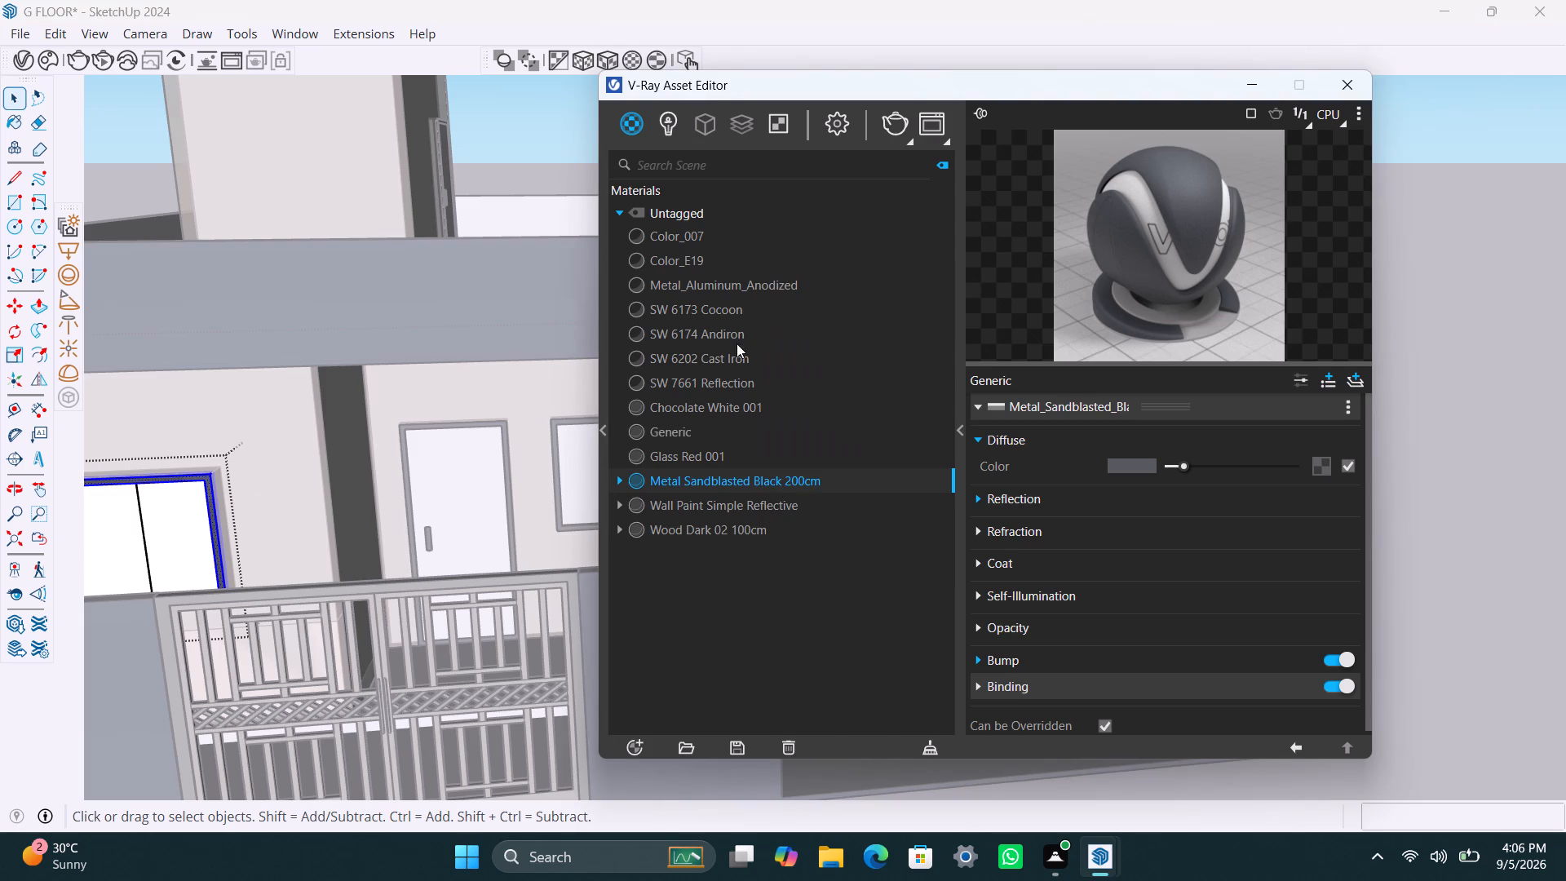
{"action": "left_click", "coordinate": [604, 57]}
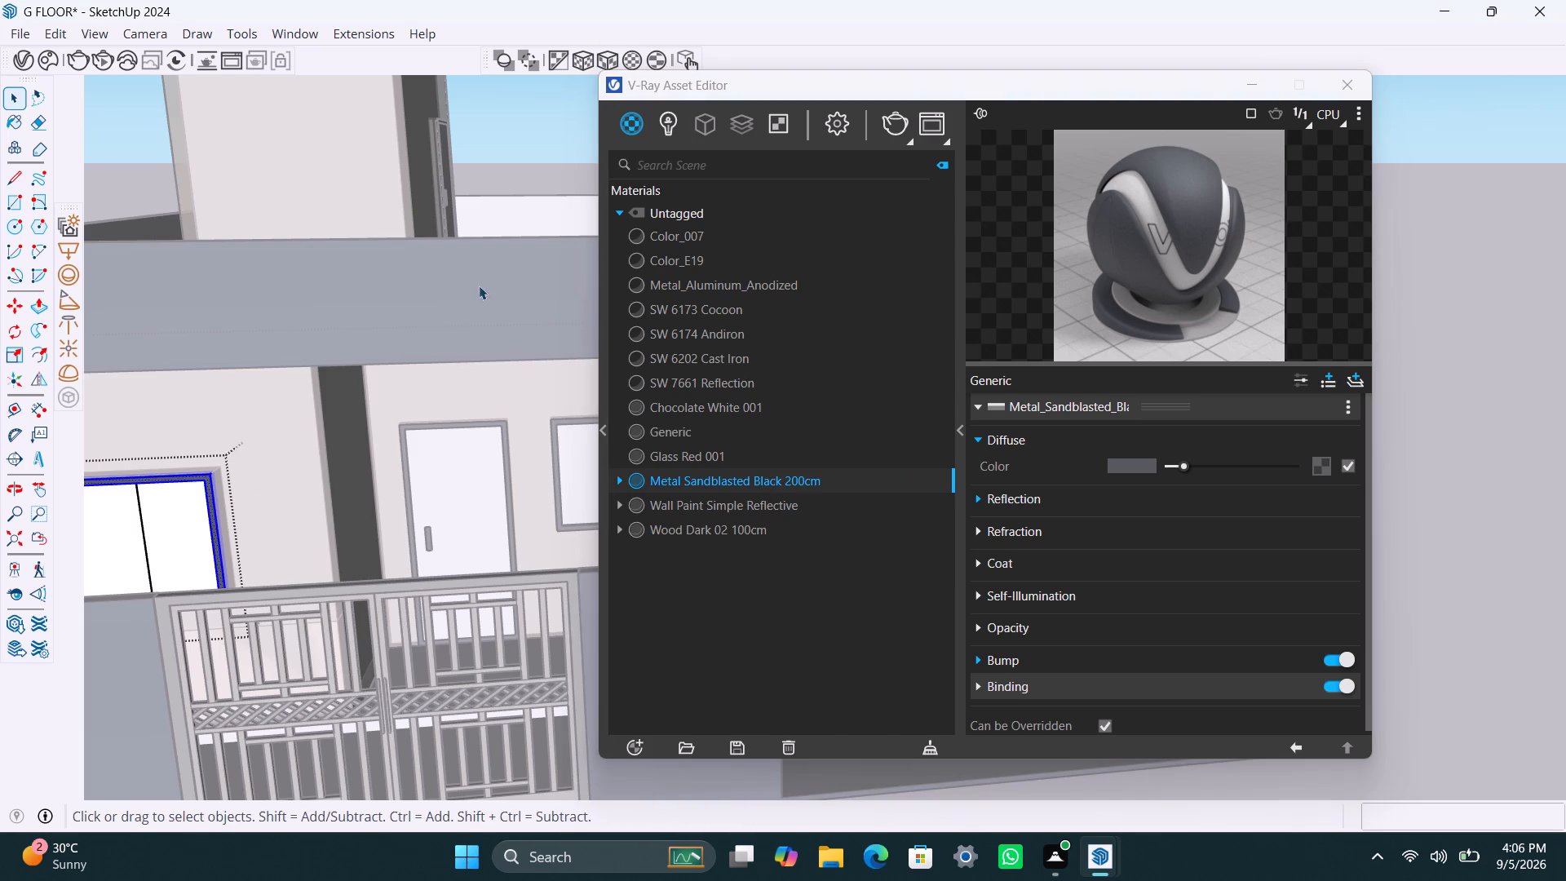
Apply Metal Sandblasted Black 200cm with the fitted cubic texture projection to the frame of the side-wall window nearest the front corner.
{"action": "scroll", "coordinate": [246, 471], "scroll_direction": "down", "scroll_amount": 6}
{"action": "scroll", "coordinate": [208, 540], "scroll_direction": "up", "scroll_amount": 1}
{"action": "middle_click_drag", "start_coordinate": [206, 535], "coordinate": [323, 516], "text": "shift"}
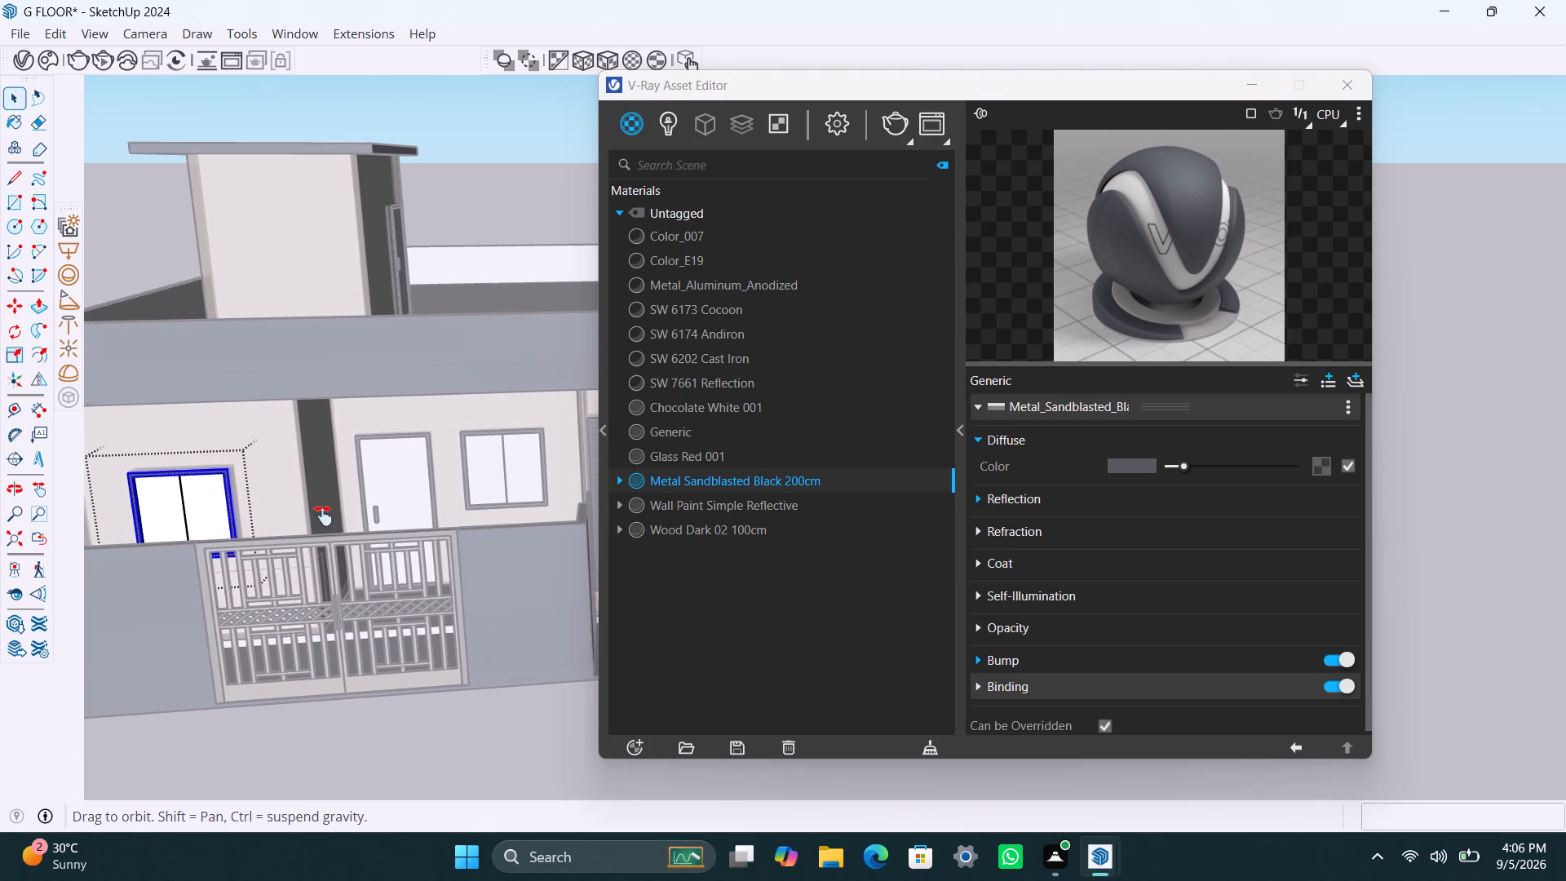
{"action": "middle_click_drag", "start_coordinate": [323, 516], "coordinate": [485, 500], "text": "shift"}
{"action": "scroll", "coordinate": [371, 457], "scroll_direction": "up", "scroll_amount": 2}
{"action": "scroll", "coordinate": [303, 445], "scroll_direction": "down", "scroll_amount": 4}
{"action": "middle_click_drag", "start_coordinate": [288, 474], "coordinate": [864, 489]}
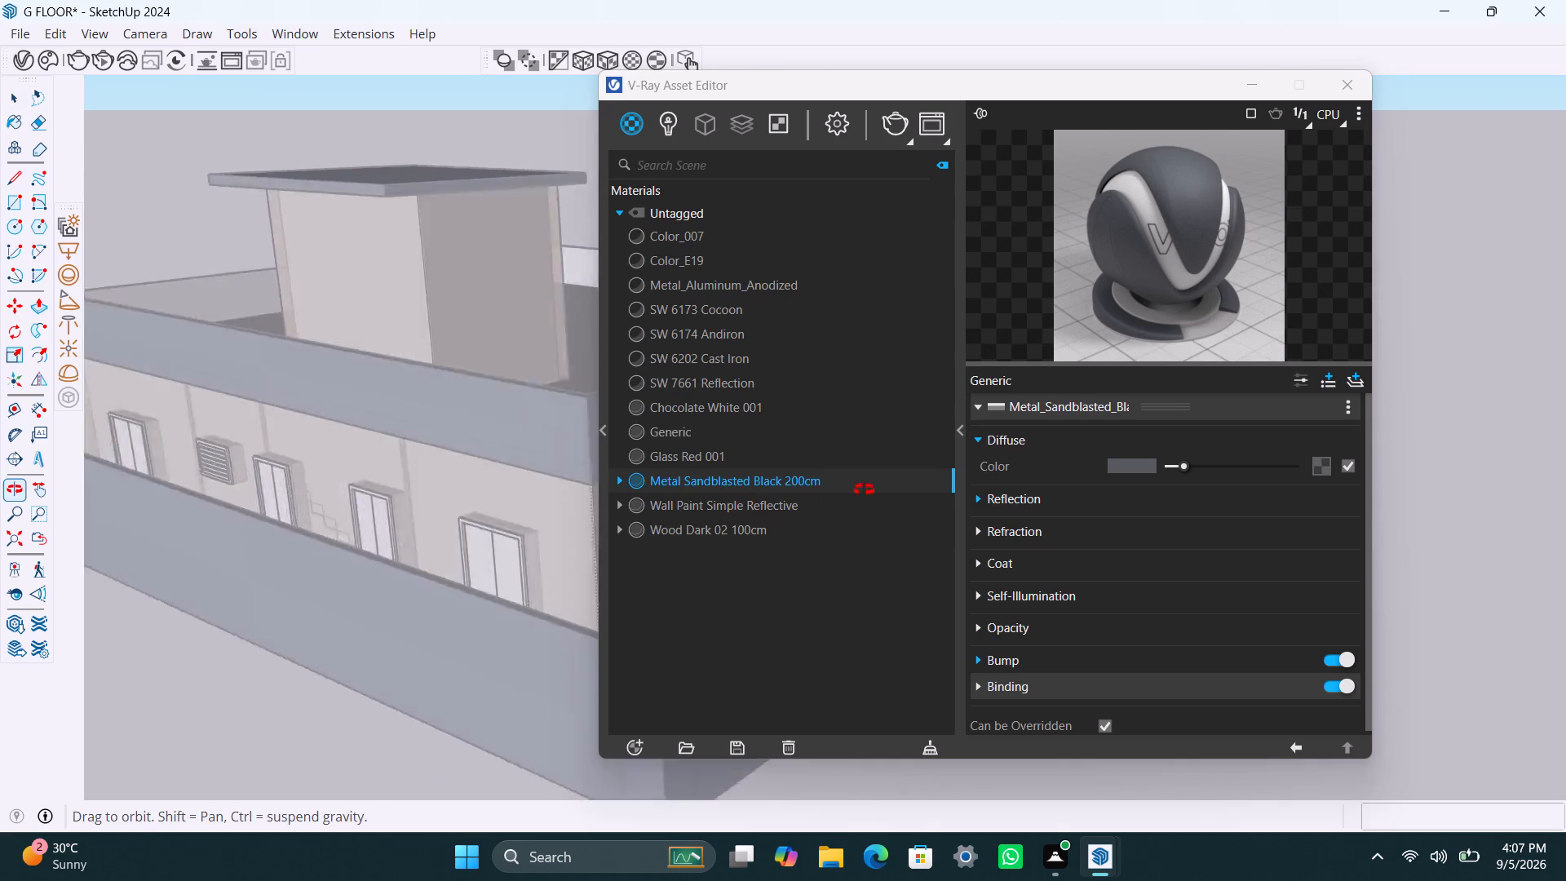
{"action": "middle_click_drag", "start_coordinate": [864, 489], "coordinate": [869, 488]}
{"action": "scroll", "coordinate": [417, 547], "scroll_direction": "down", "scroll_amount": 5}
{"action": "middle_click_drag", "start_coordinate": [476, 522], "coordinate": [230, 541], "text": "shift"}
{"action": "scroll", "coordinate": [365, 549], "scroll_direction": "up", "scroll_amount": 3}
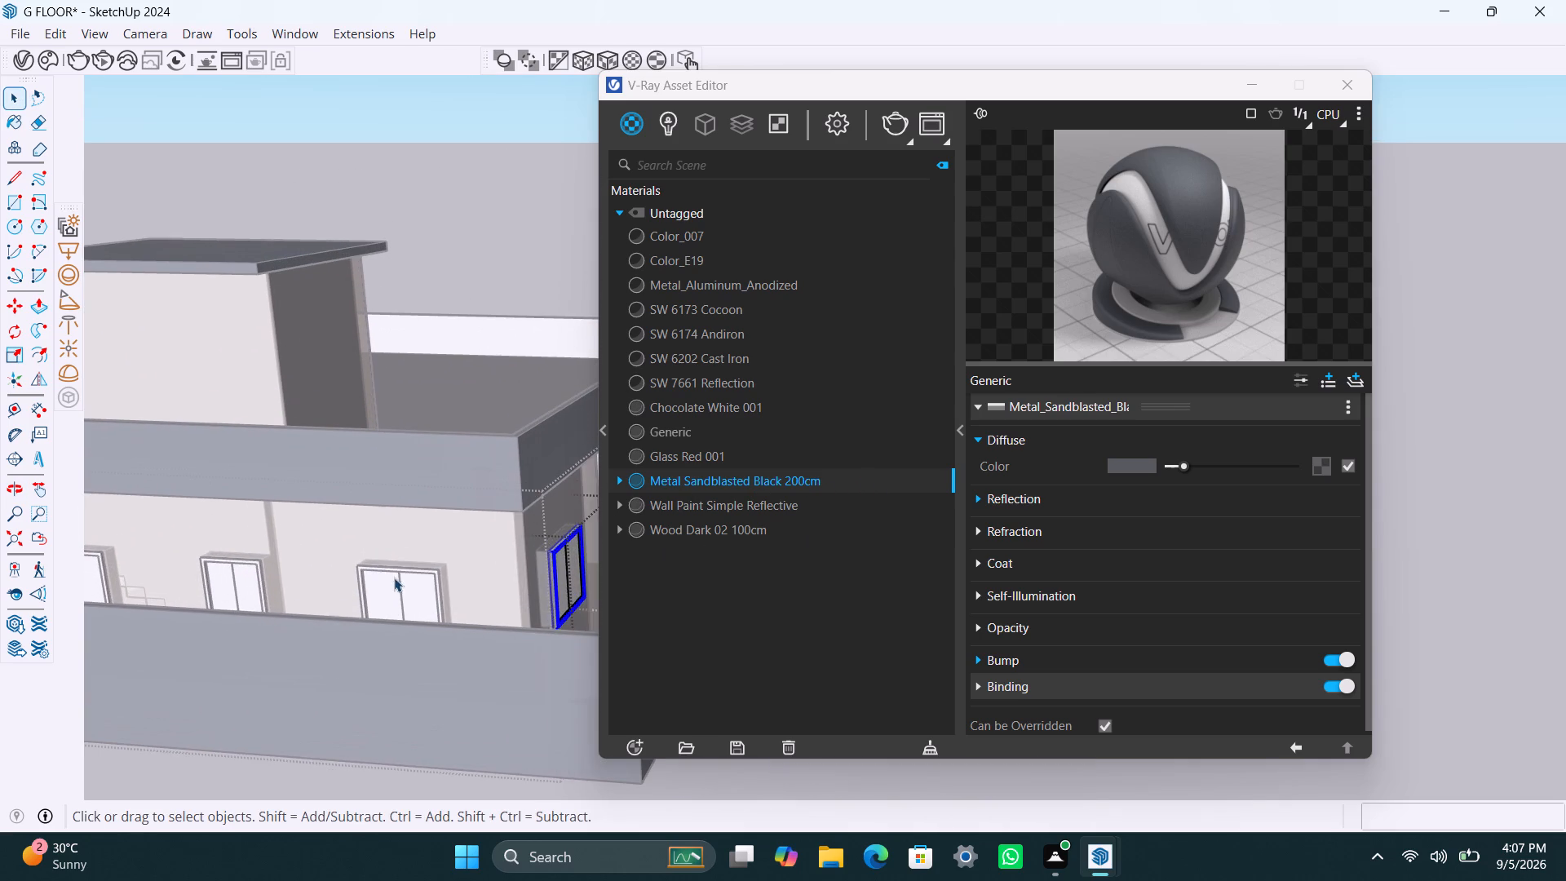
{"action": "left_click", "coordinate": [400, 579]}
{"action": "left_click", "coordinate": [382, 576]}
{"action": "double_click", "coordinate": [301, 731]}
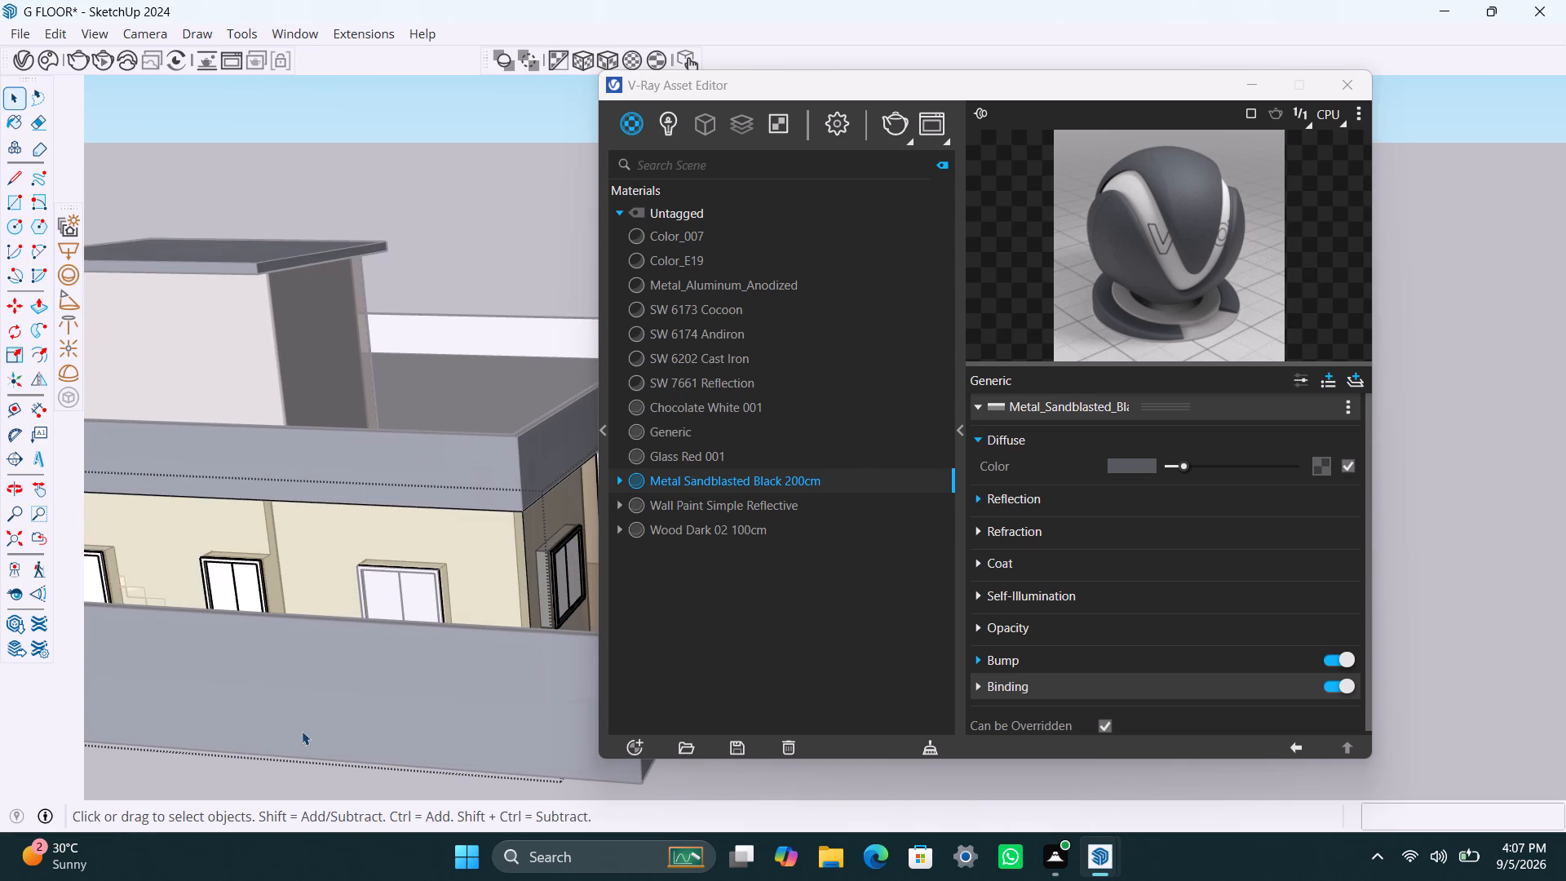
{"action": "triple_click", "coordinate": [250, 786]}
{"action": "scroll", "coordinate": [402, 581], "scroll_direction": "up", "scroll_amount": 6}
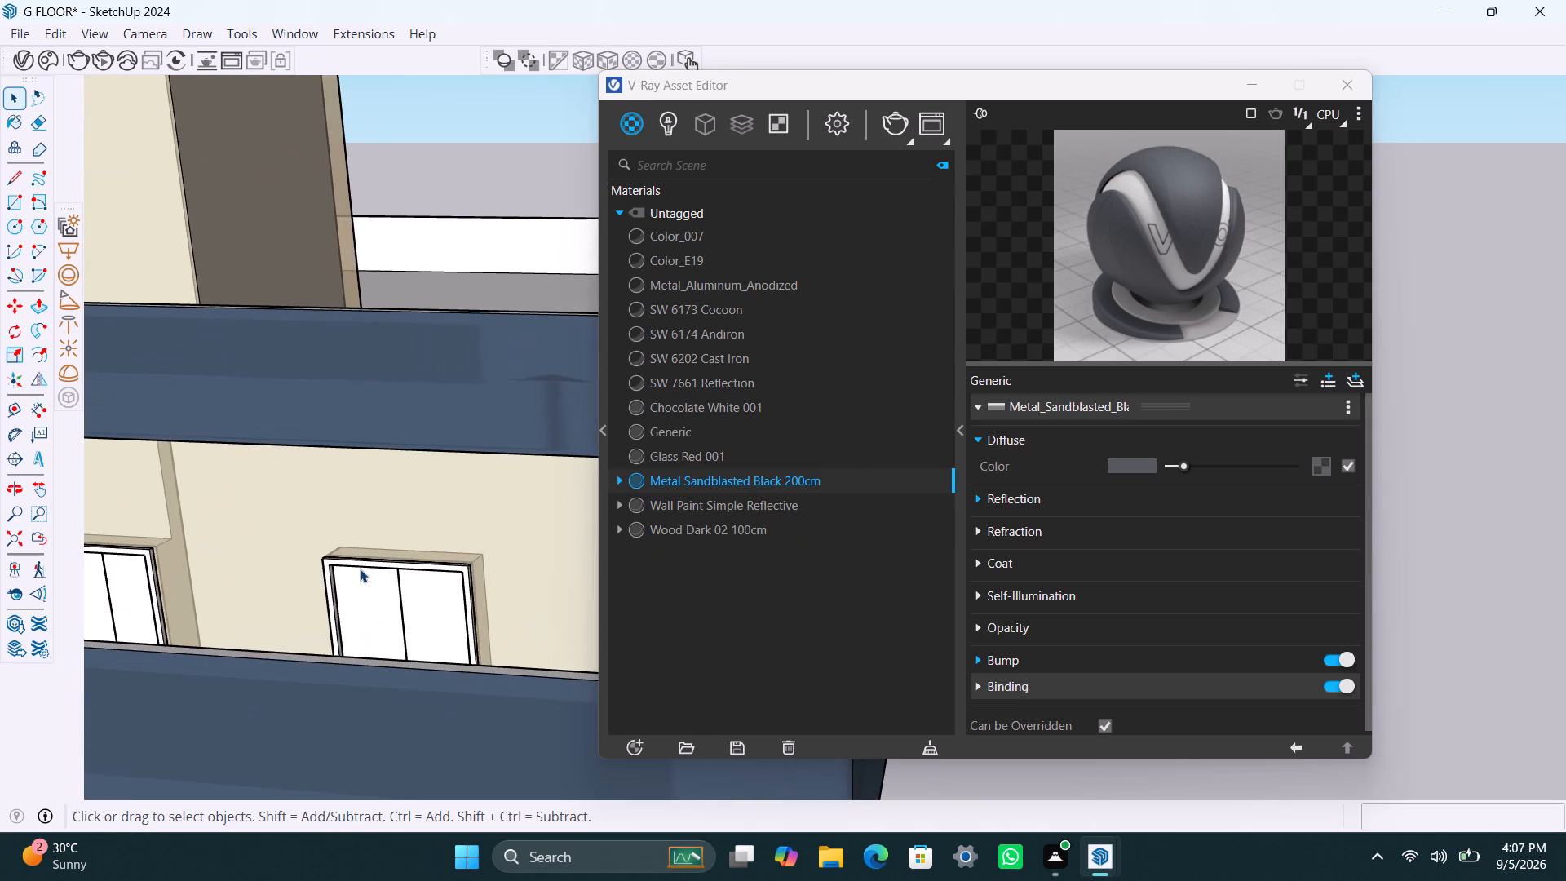
{"action": "triple_click", "coordinate": [349, 564]}
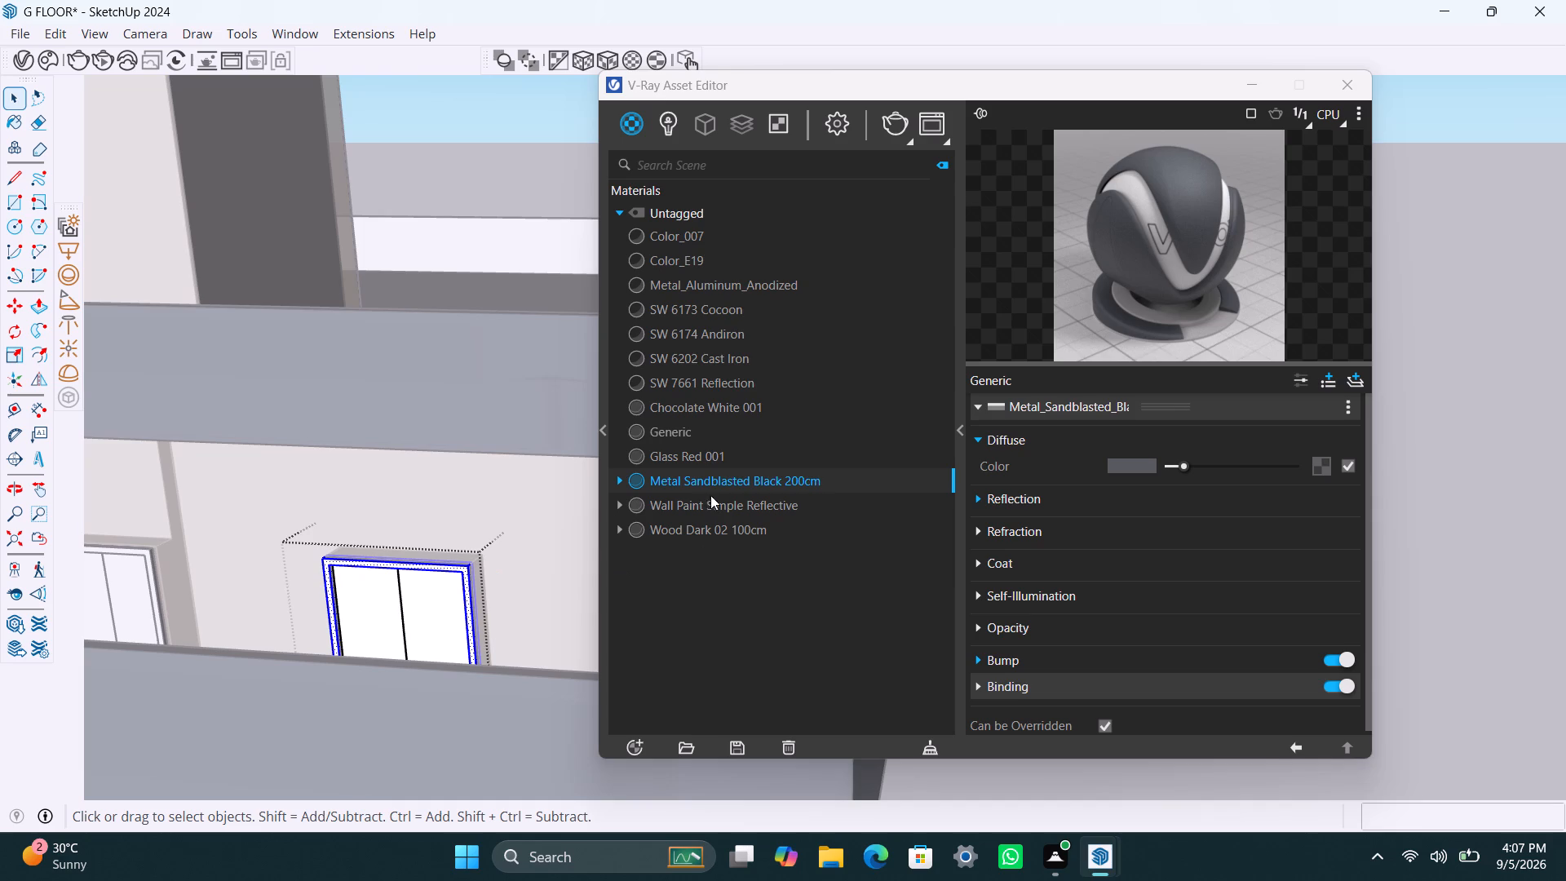
{"action": "right_click", "coordinate": [701, 486]}
{"action": "left_click", "coordinate": [757, 258]}
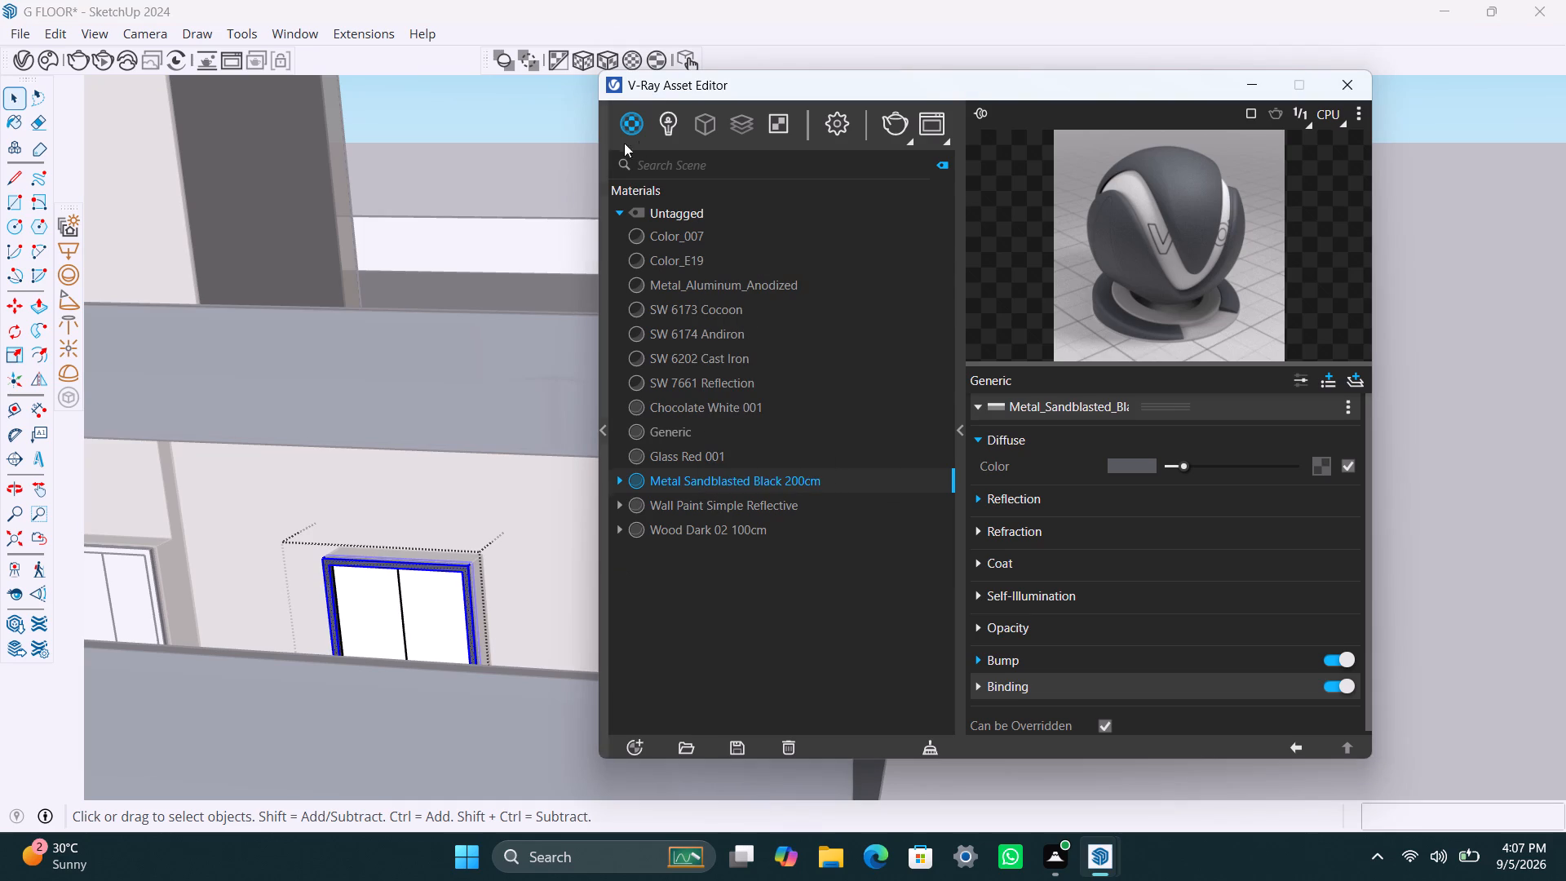
{"action": "left_click", "coordinate": [604, 55]}
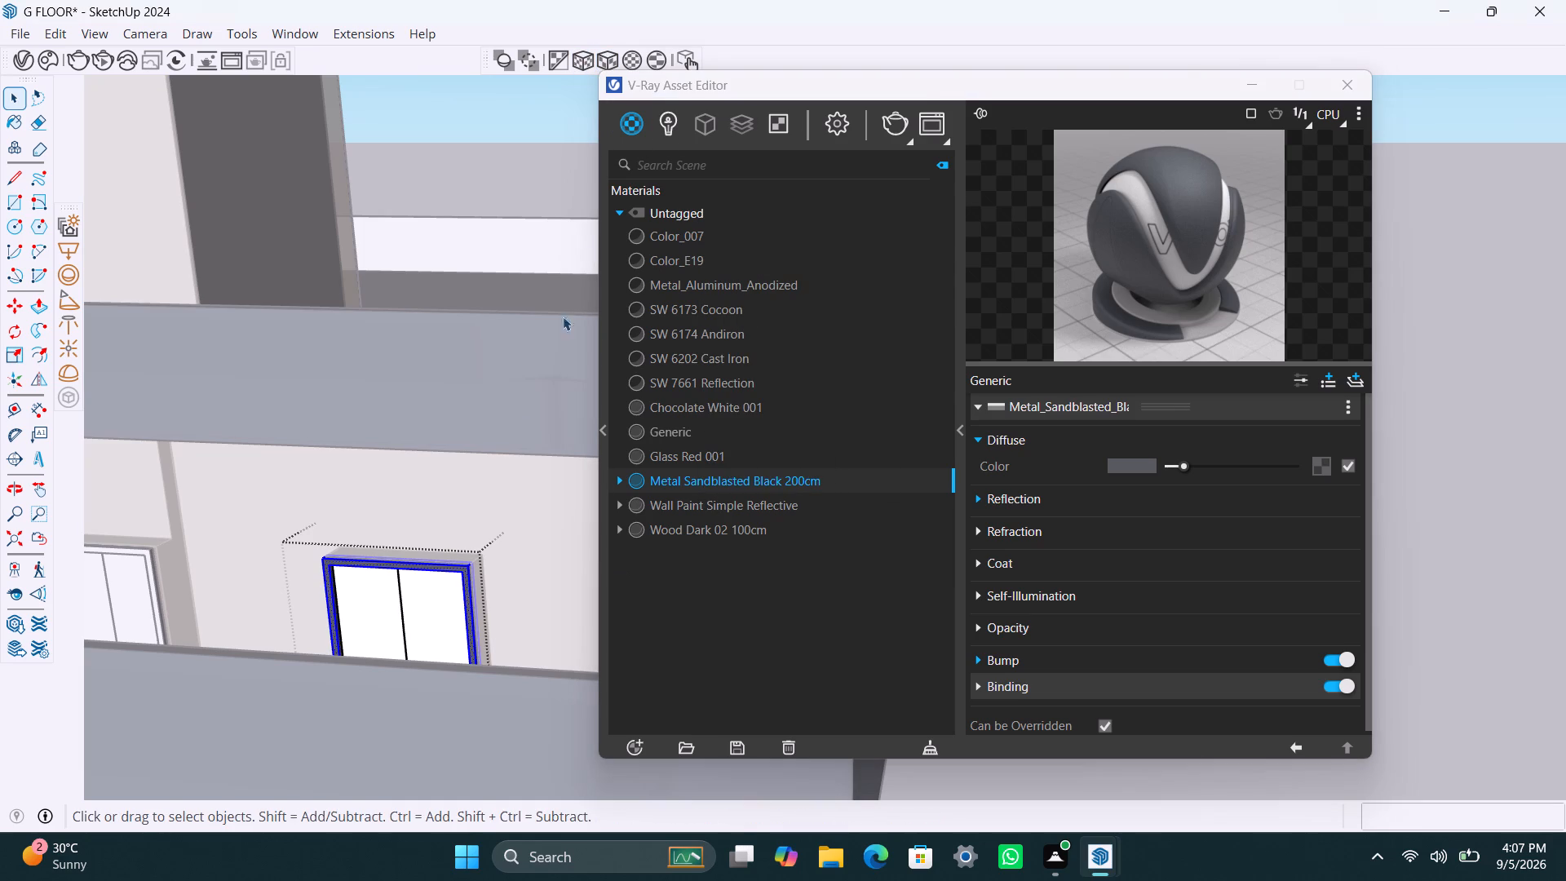
Apply Metal Sandblasted Black 200cm with the fitted cubic texture projection to the frame of the second side-wall window from the front corner.
{"action": "scroll", "coordinate": [358, 569], "scroll_direction": "down", "scroll_amount": 11}
{"action": "middle_click_drag", "start_coordinate": [403, 568], "coordinate": [590, 498]}
{"action": "scroll", "coordinate": [480, 511], "scroll_direction": "up", "scroll_amount": 1}
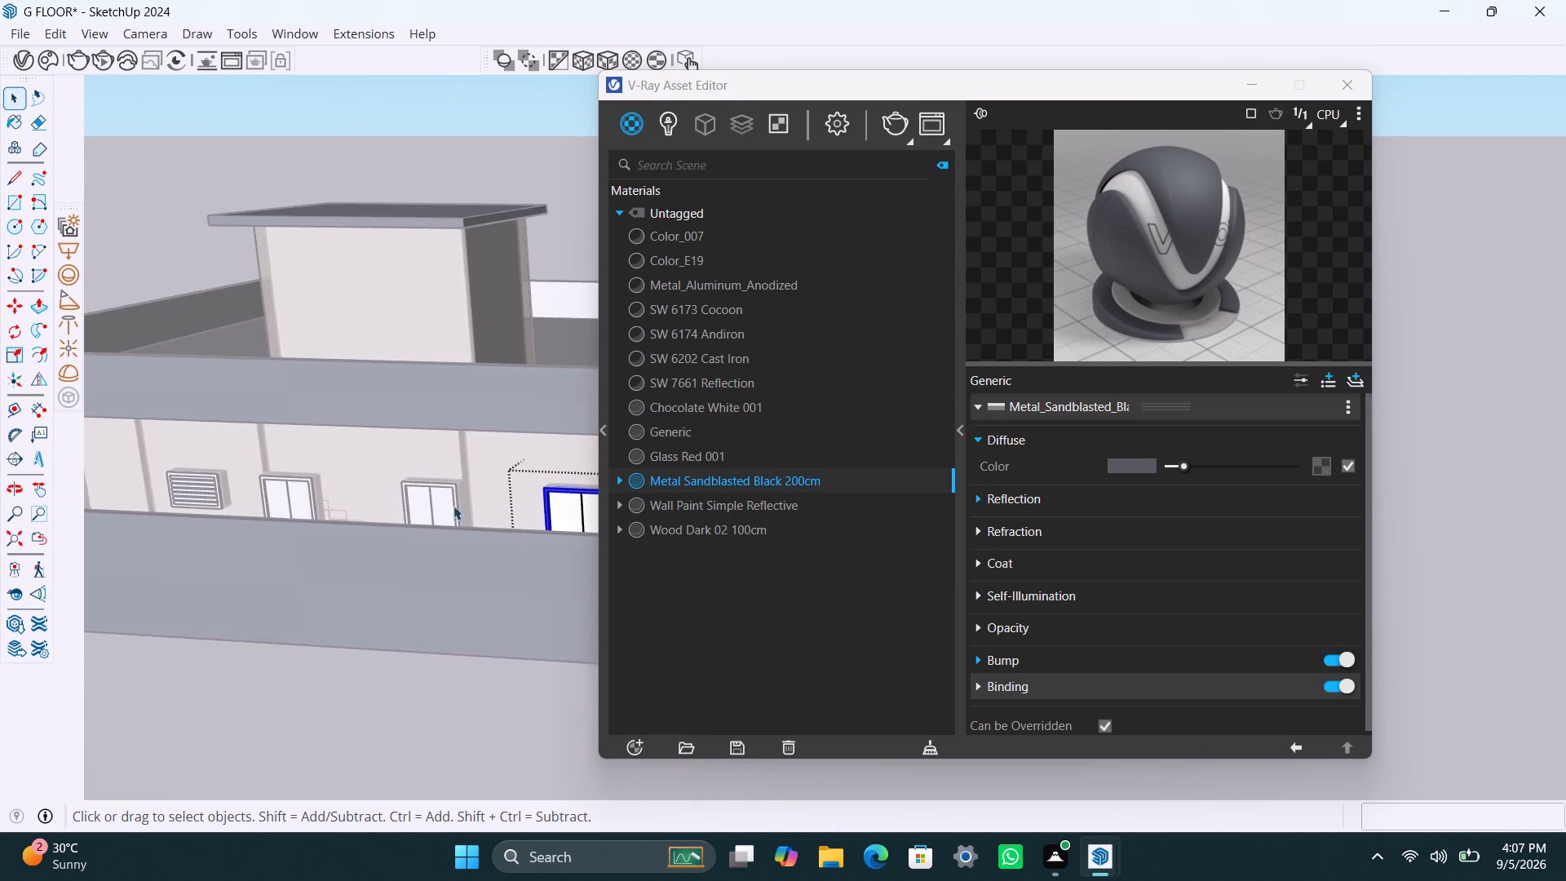
{"action": "scroll", "coordinate": [453, 506], "scroll_direction": "up", "scroll_amount": 2}
{"action": "left_click", "coordinate": [307, 750]}
{"action": "left_click", "coordinate": [304, 734]}
{"action": "scroll", "coordinate": [371, 525], "scroll_direction": "up", "scroll_amount": 6}
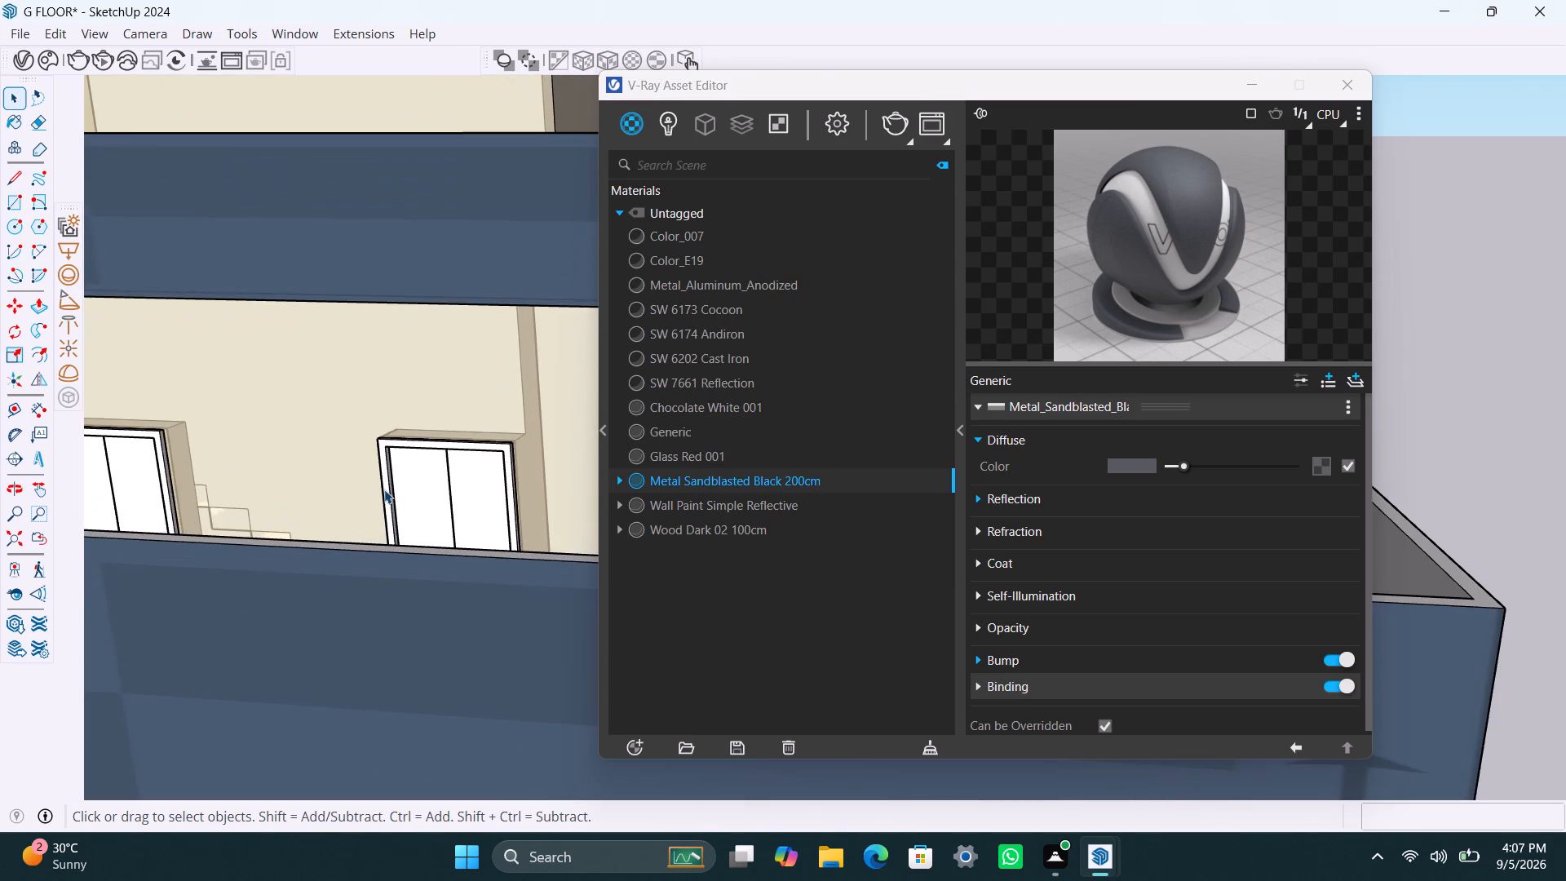
{"action": "left_click", "coordinate": [384, 489]}
{"action": "triple_click", "coordinate": [386, 489]}
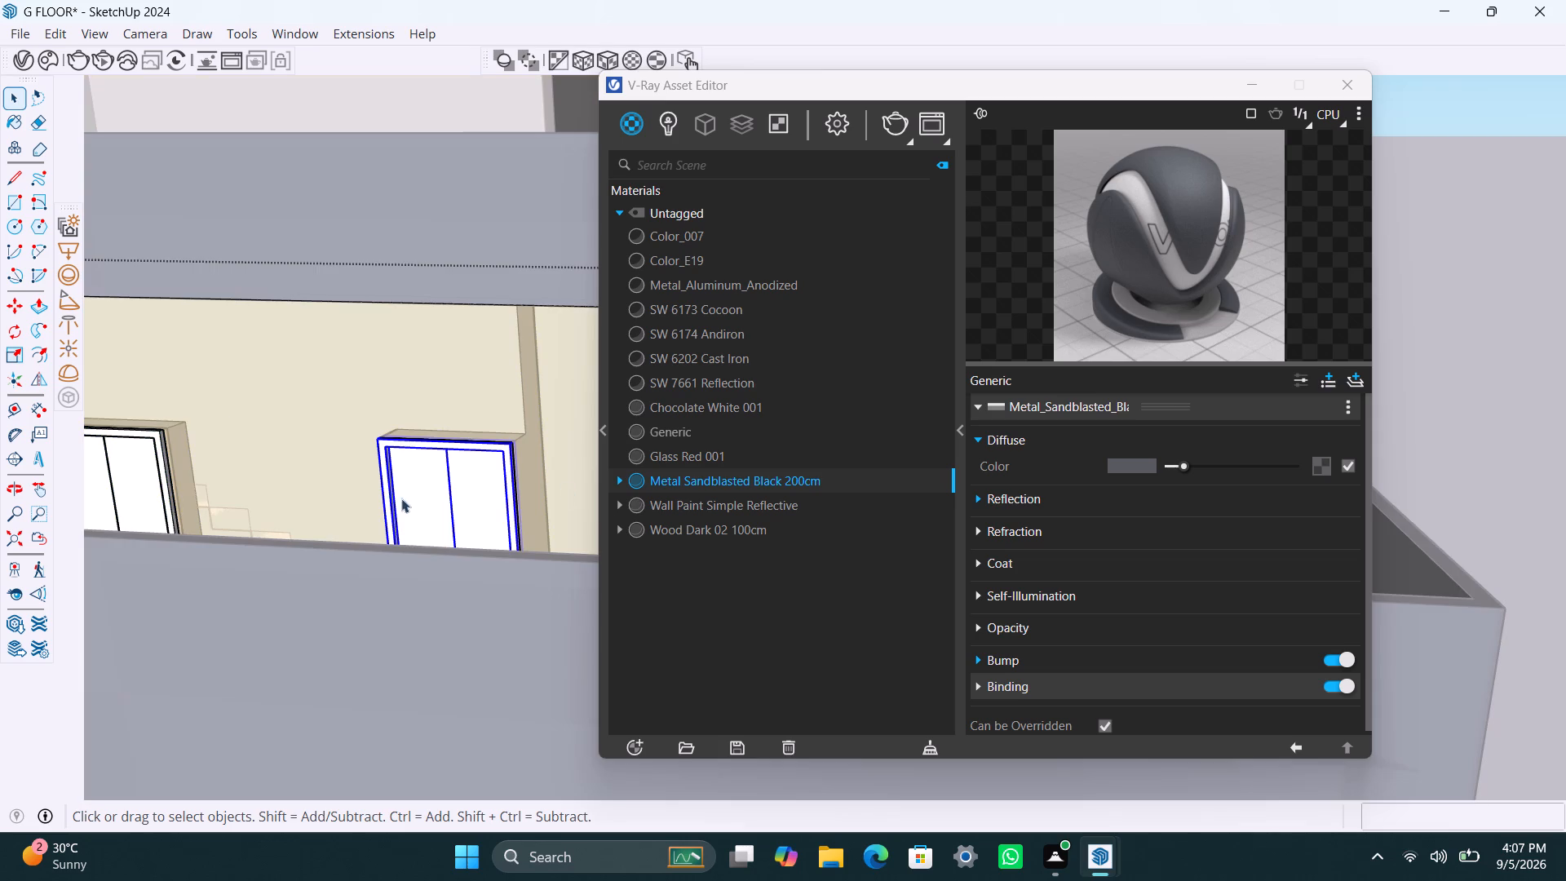
{"action": "triple_click", "coordinate": [384, 498]}
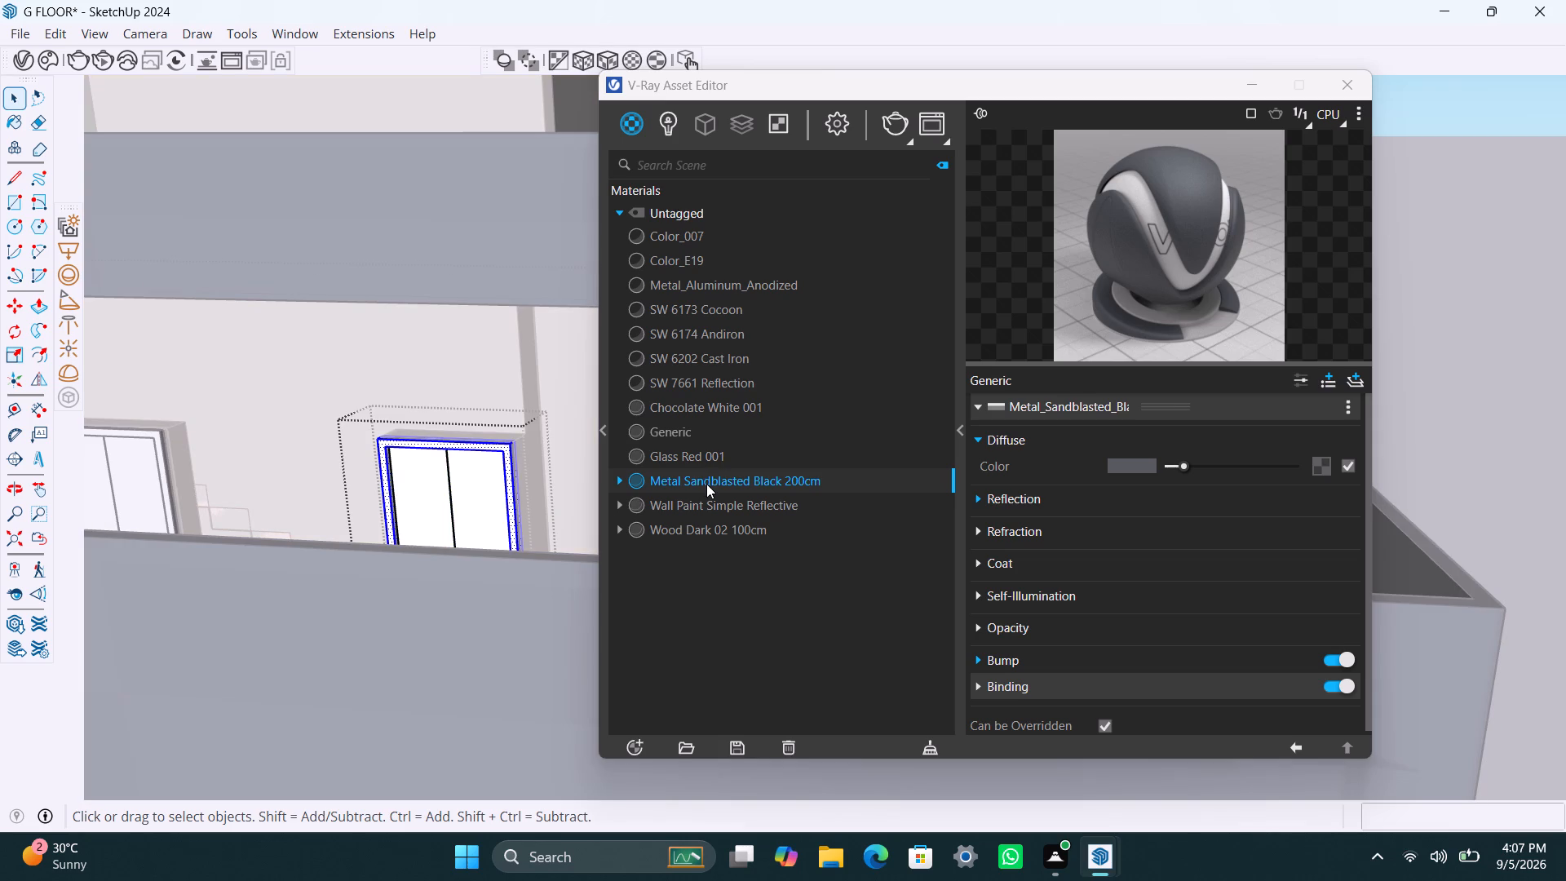
{"action": "right_click", "coordinate": [706, 485]}
{"action": "left_click", "coordinate": [771, 253]}
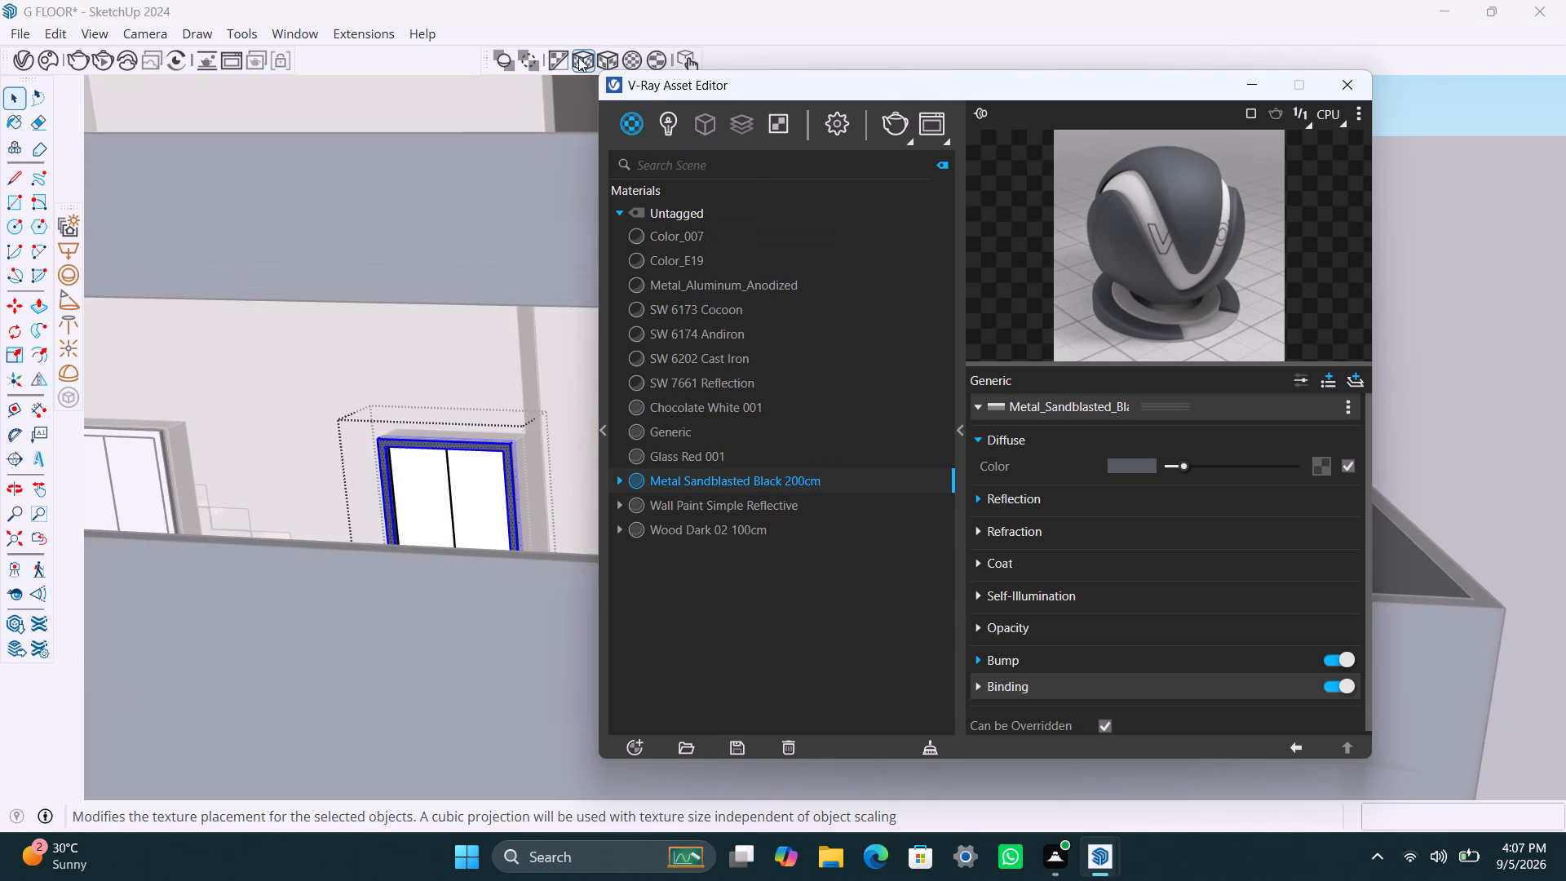
{"action": "left_click", "coordinate": [602, 55]}
Apply Metal Sandblasted Black 200cm with the fitted cubic texture projection to the frame of the side-wall window beside the louvered opening.
{"action": "scroll", "coordinate": [335, 614], "scroll_direction": "down", "scroll_amount": 8}
{"action": "middle_click_drag", "start_coordinate": [355, 633], "coordinate": [485, 637]}
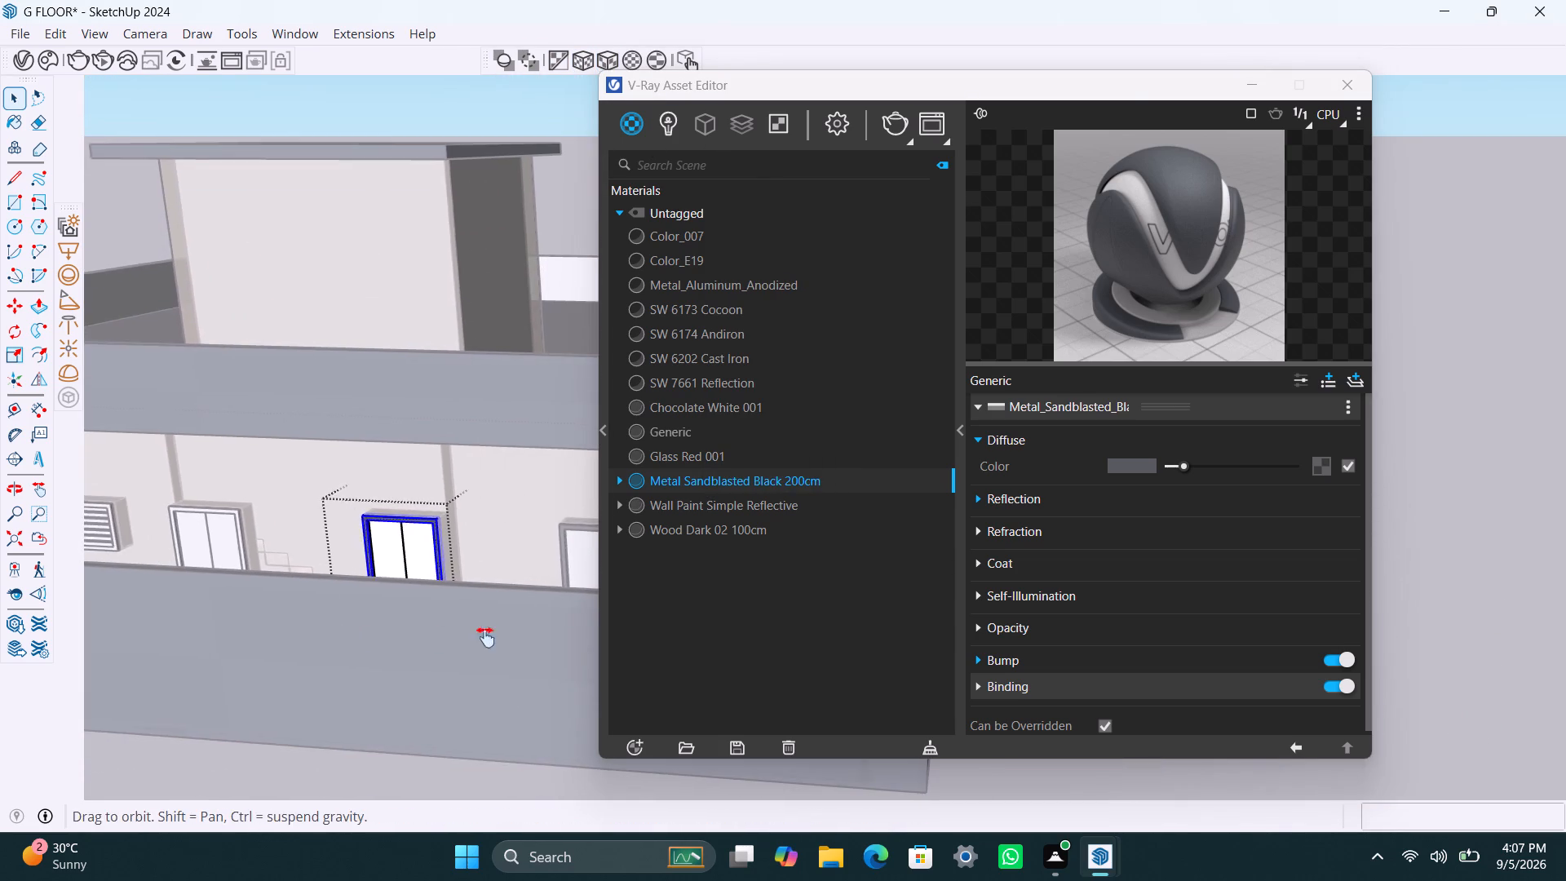
{"action": "middle_click_drag", "start_coordinate": [485, 637], "coordinate": [530, 622]}
{"action": "scroll", "coordinate": [394, 523], "scroll_direction": "up", "scroll_amount": 3}
{"action": "triple_click", "coordinate": [327, 494]}
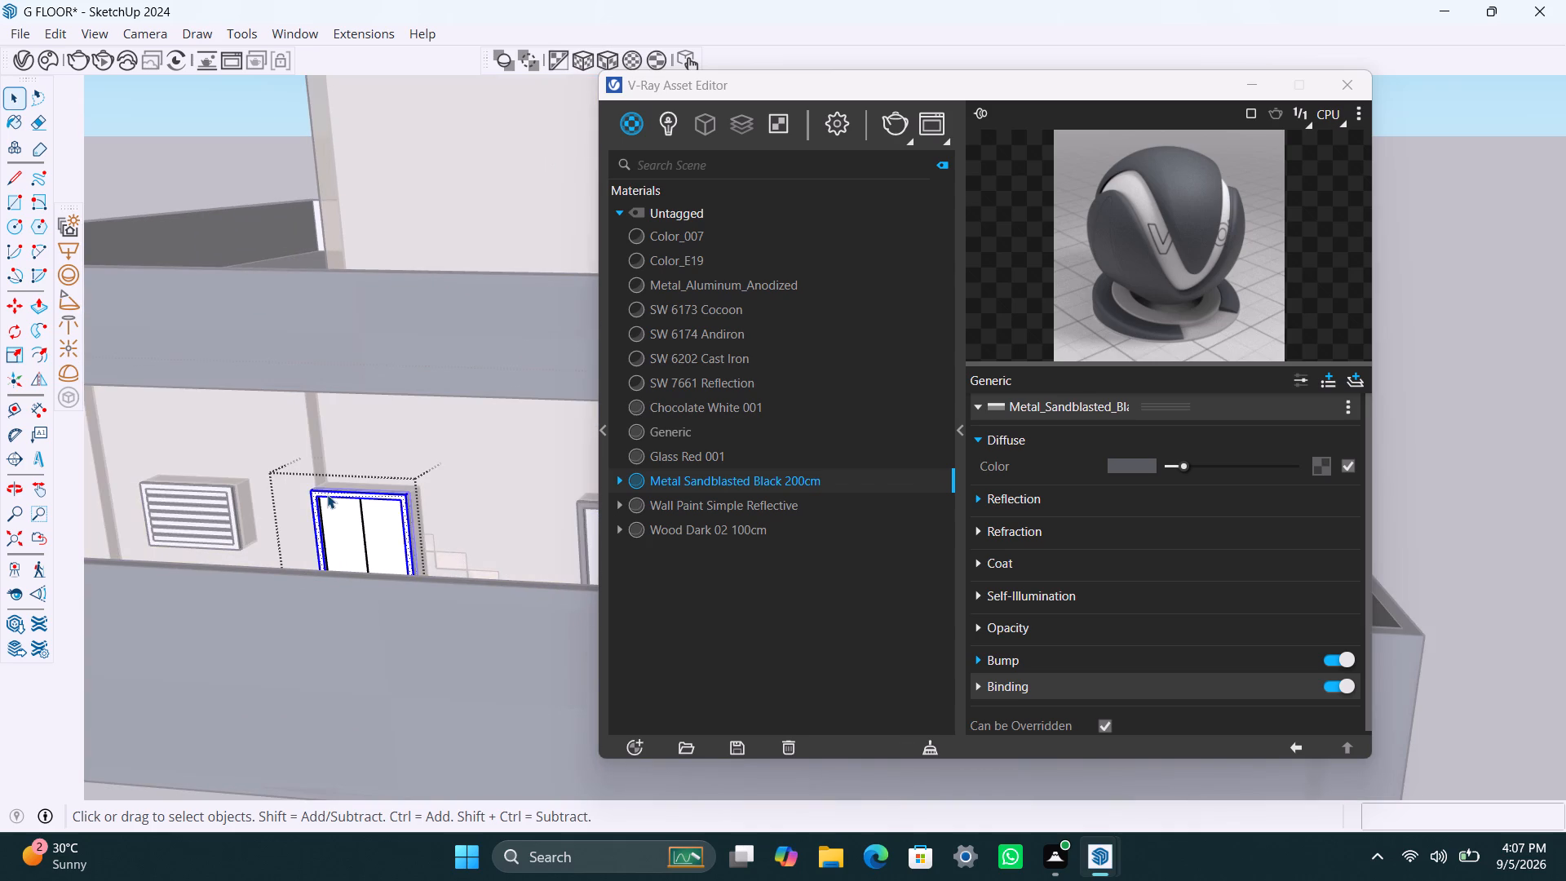
{"action": "right_click", "coordinate": [704, 475]}
{"action": "left_click", "coordinate": [781, 253]}
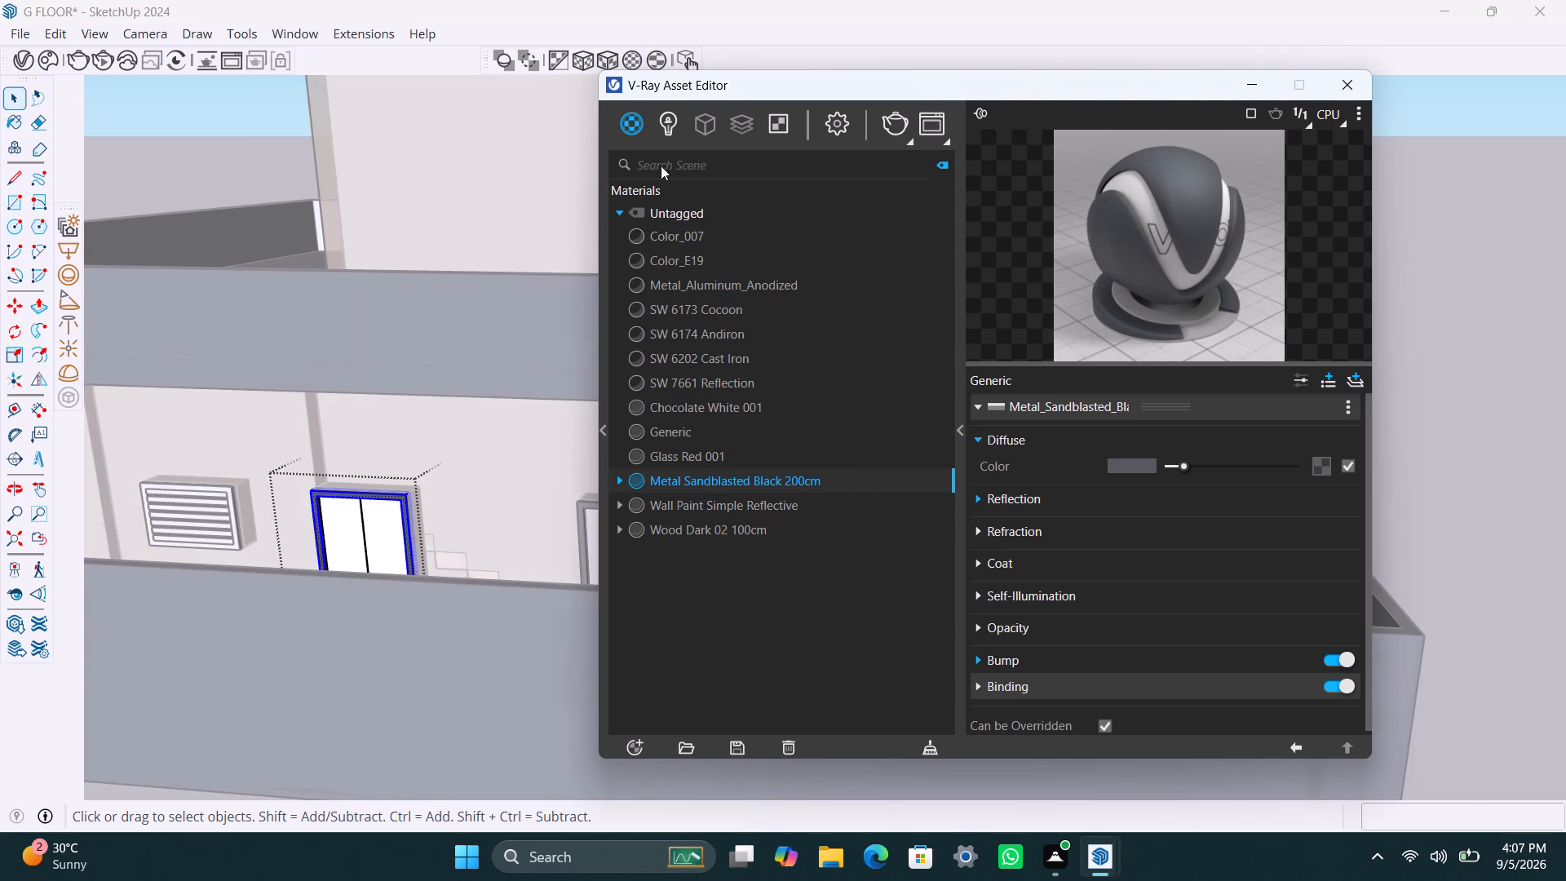
{"action": "left_click", "coordinate": [613, 61]}
Apply Metal Sandblasted Black 200cm with the fitted cubic texture projection to the frame of the side wall's louvered opening.
{"action": "scroll", "coordinate": [422, 572], "scroll_direction": "down", "scroll_amount": 5}
{"action": "middle_click_drag", "start_coordinate": [396, 629], "coordinate": [533, 617], "text": "shift"}
{"action": "scroll", "coordinate": [374, 548], "scroll_direction": "up", "scroll_amount": 2}
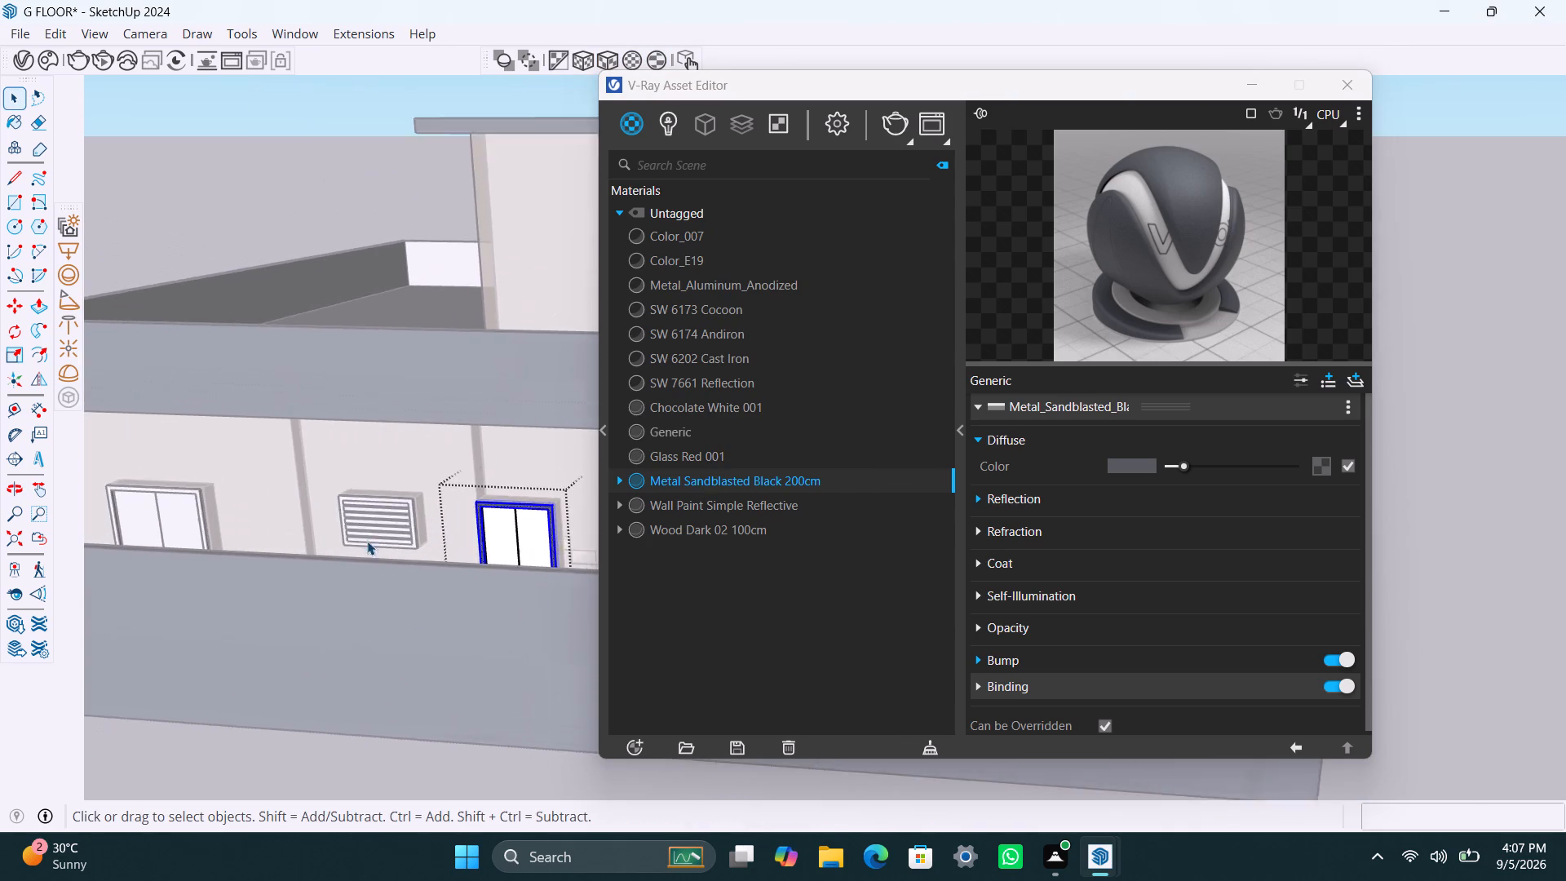
{"action": "scroll", "coordinate": [367, 541], "scroll_direction": "up", "scroll_amount": 7}
{"action": "triple_click", "coordinate": [339, 491]}
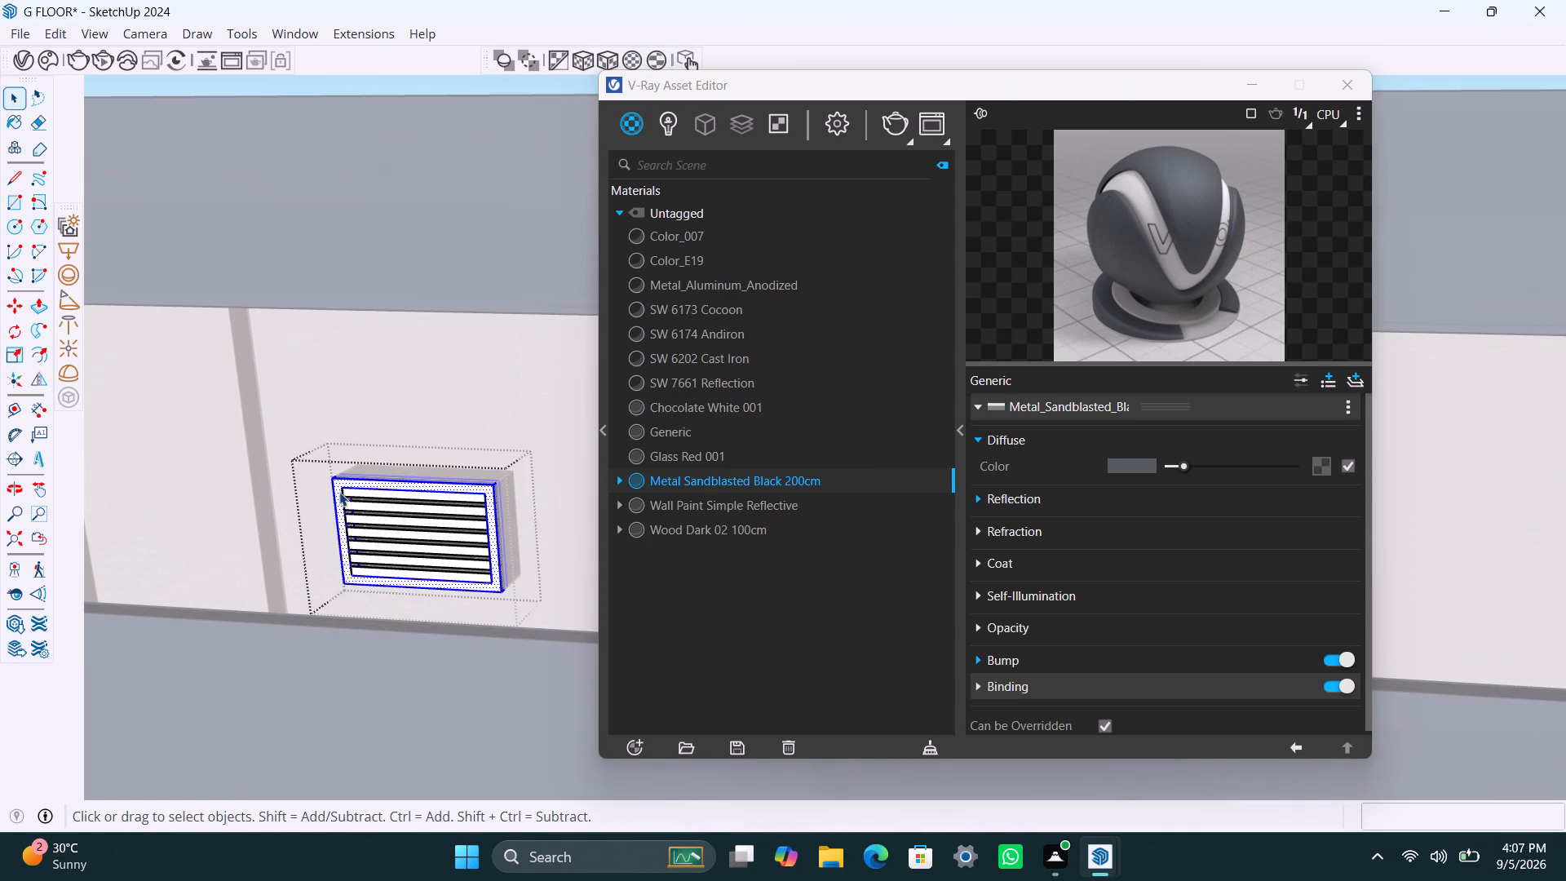
{"action": "right_click", "coordinate": [741, 483]}
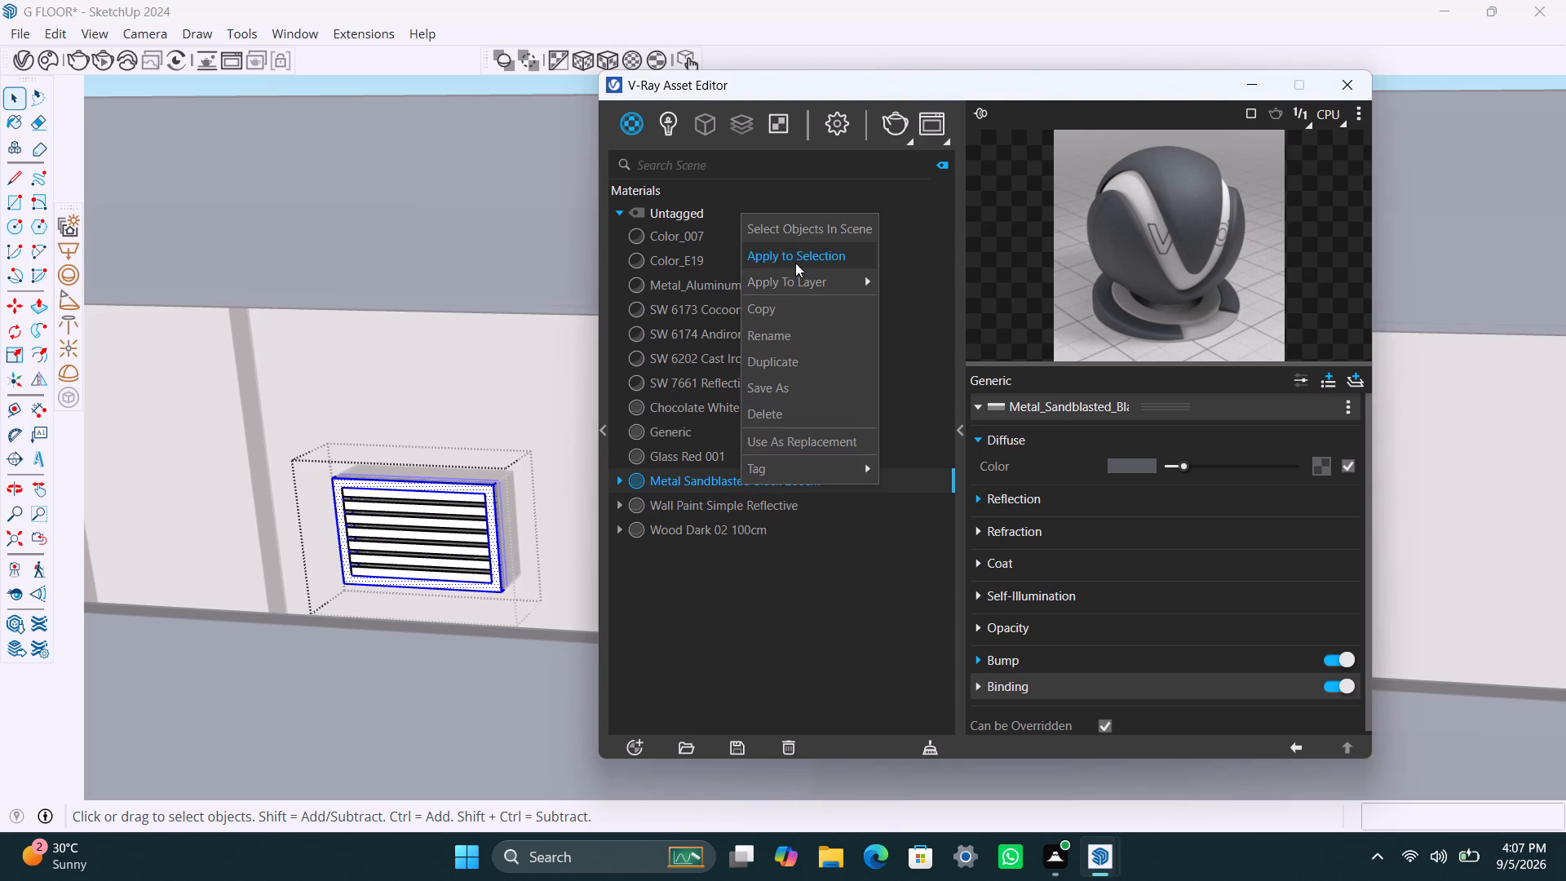
{"action": "left_click", "coordinate": [795, 262]}
{"action": "left_click", "coordinate": [613, 62]}
Apply Metal Sandblasted Black 200cm with the fitted cubic texture projection to the frame of the side-wall window nearest the rear corner.
{"action": "scroll", "coordinate": [487, 576], "scroll_direction": "down", "scroll_amount": 10}
{"action": "middle_click_drag", "start_coordinate": [427, 653], "coordinate": [490, 653], "text": "shift"}
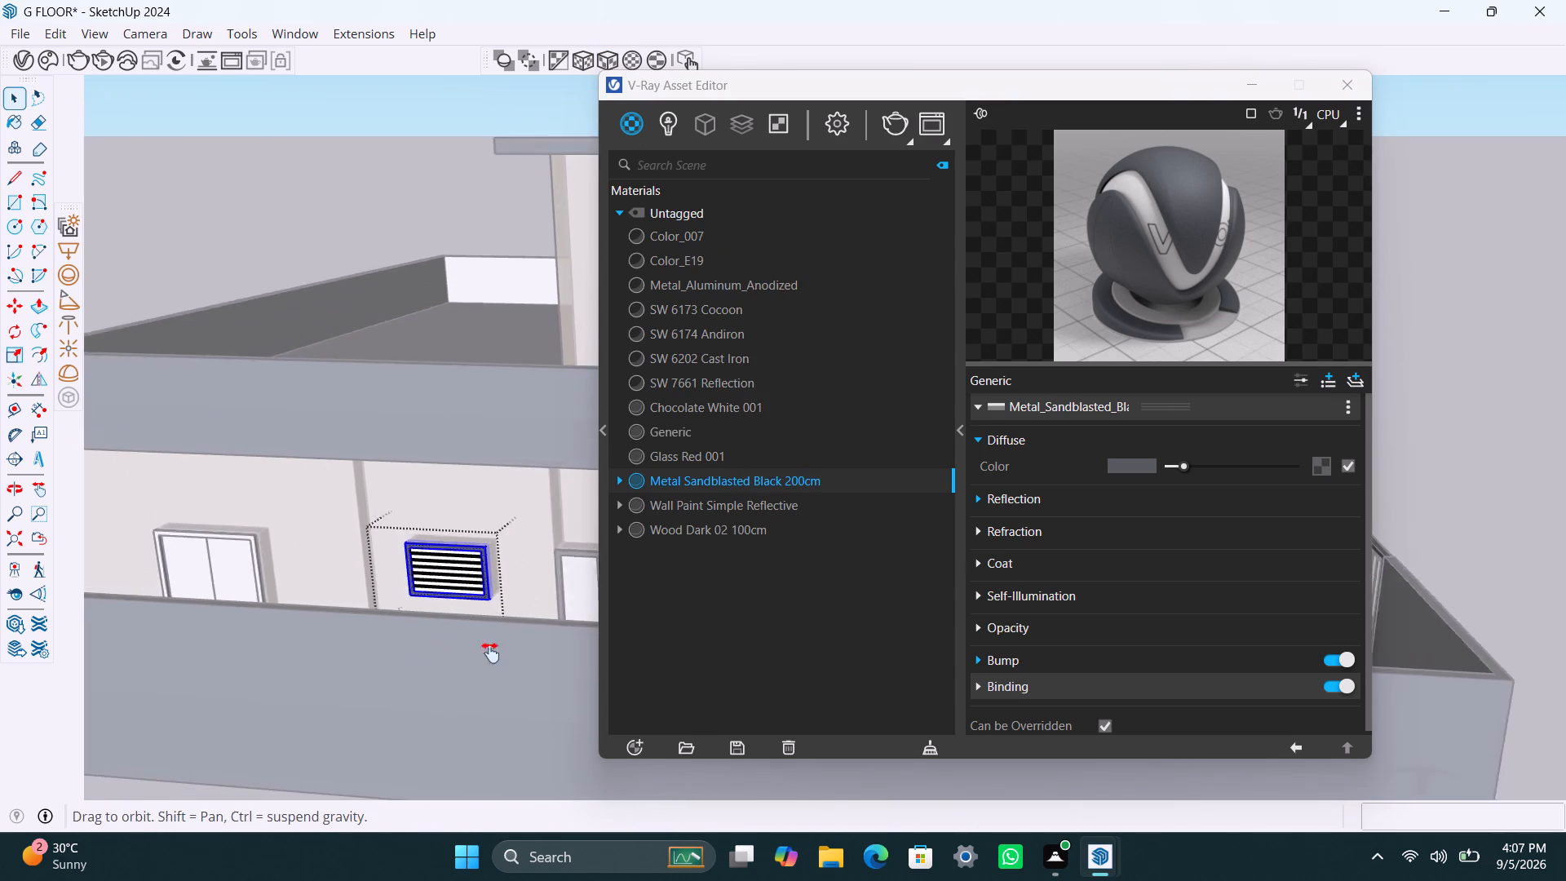
{"action": "middle_click_drag", "start_coordinate": [490, 653], "coordinate": [592, 640], "text": "shift"}
{"action": "scroll", "coordinate": [328, 584], "scroll_direction": "up", "scroll_amount": 6}
{"action": "triple_click", "coordinate": [301, 496]}
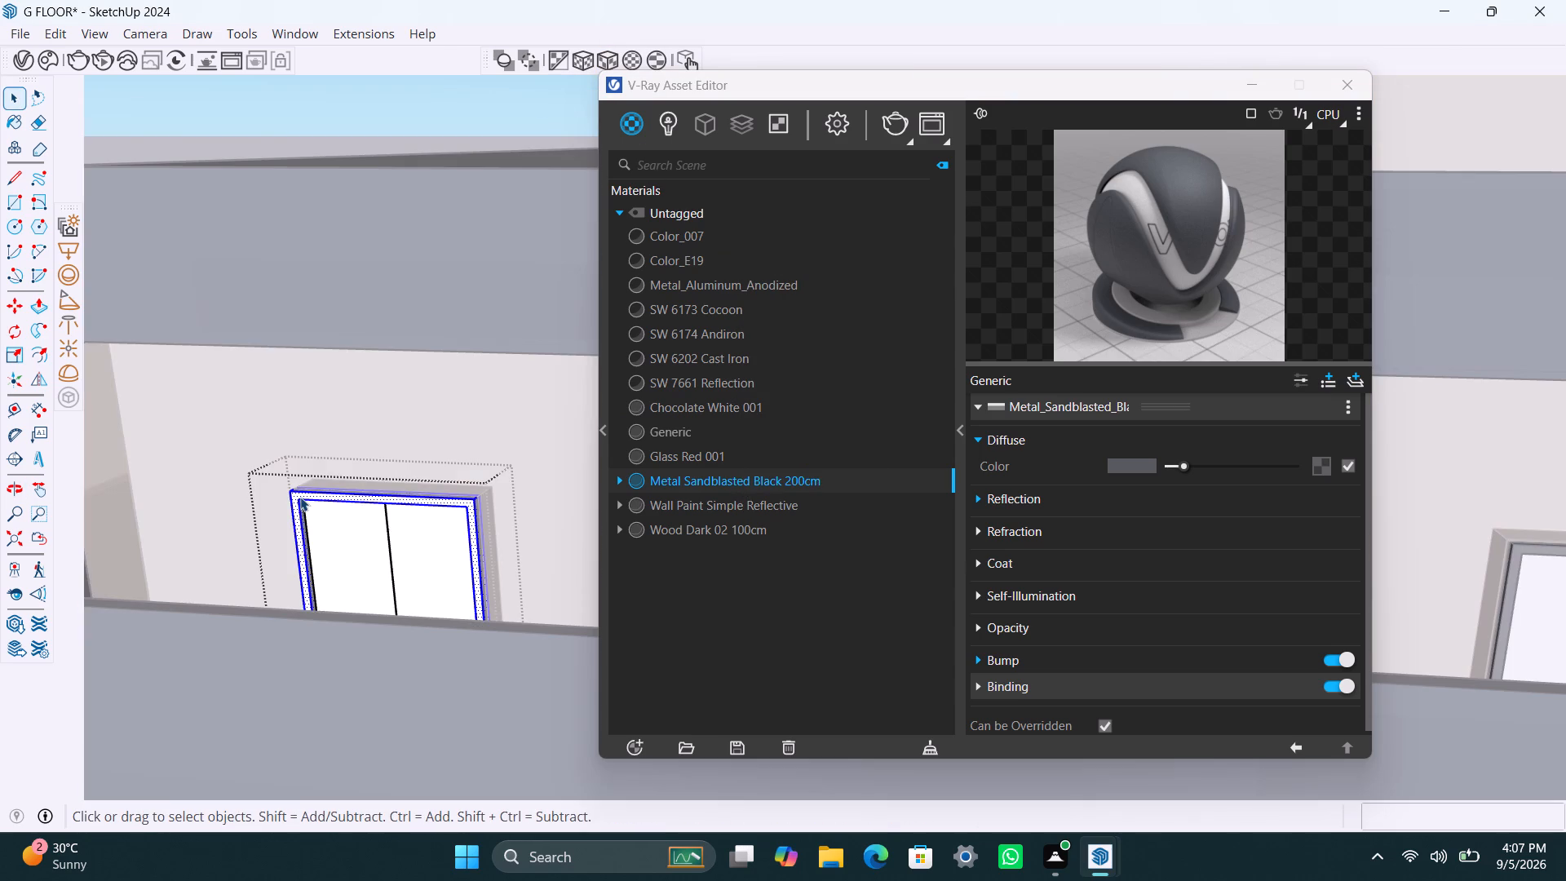
{"action": "right_click", "coordinate": [719, 476]}
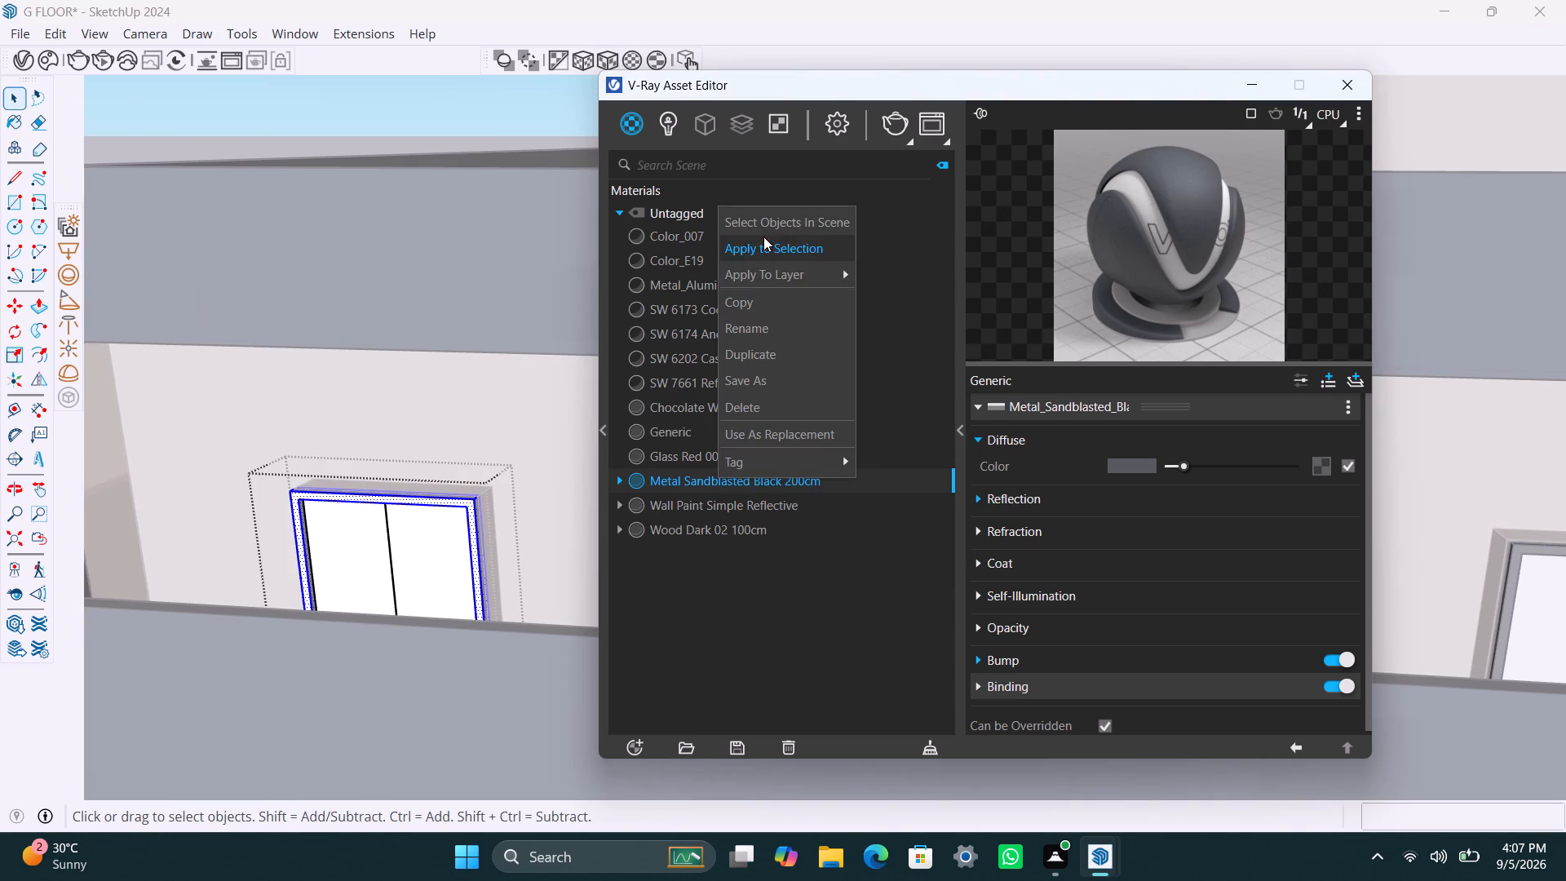
{"action": "left_click", "coordinate": [767, 249]}
{"action": "left_click", "coordinate": [605, 63]}
Apply Metal Sandblasted Black 200cm with the fitted cubic texture projection to the frame of the rear wall's double-pane window.
{"action": "scroll", "coordinate": [486, 569], "scroll_direction": "down", "scroll_amount": 14}
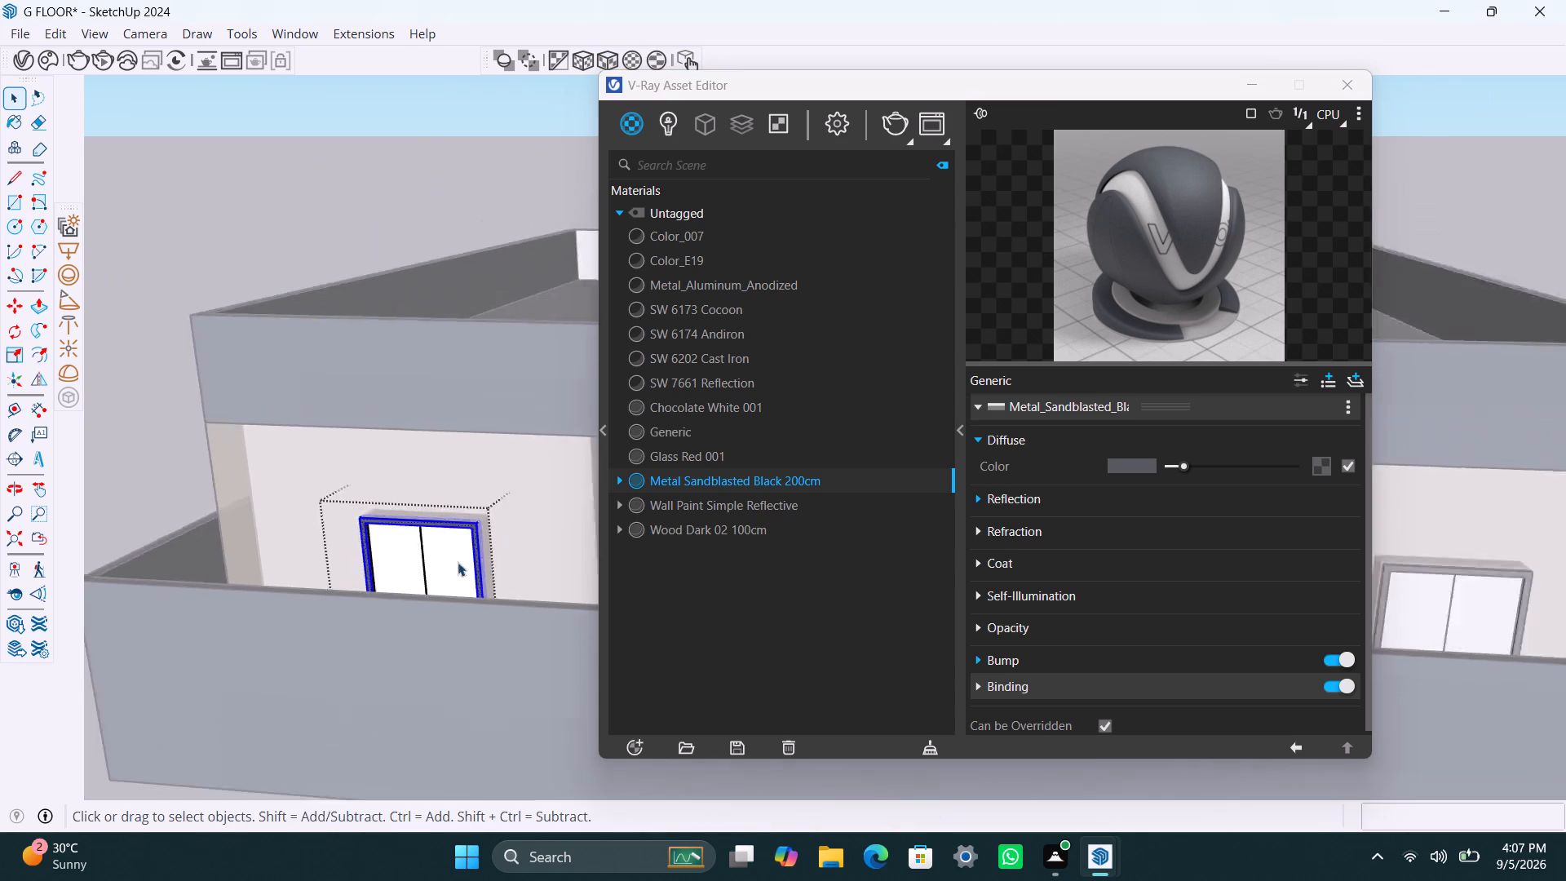
{"action": "scroll", "coordinate": [458, 562], "scroll_direction": "down", "scroll_amount": 7}
{"action": "middle_click_drag", "start_coordinate": [299, 635], "coordinate": [782, 645]}
{"action": "scroll", "coordinate": [500, 678], "scroll_direction": "down", "scroll_amount": 14}
{"action": "middle_click_drag", "start_coordinate": [343, 647], "coordinate": [241, 613]}
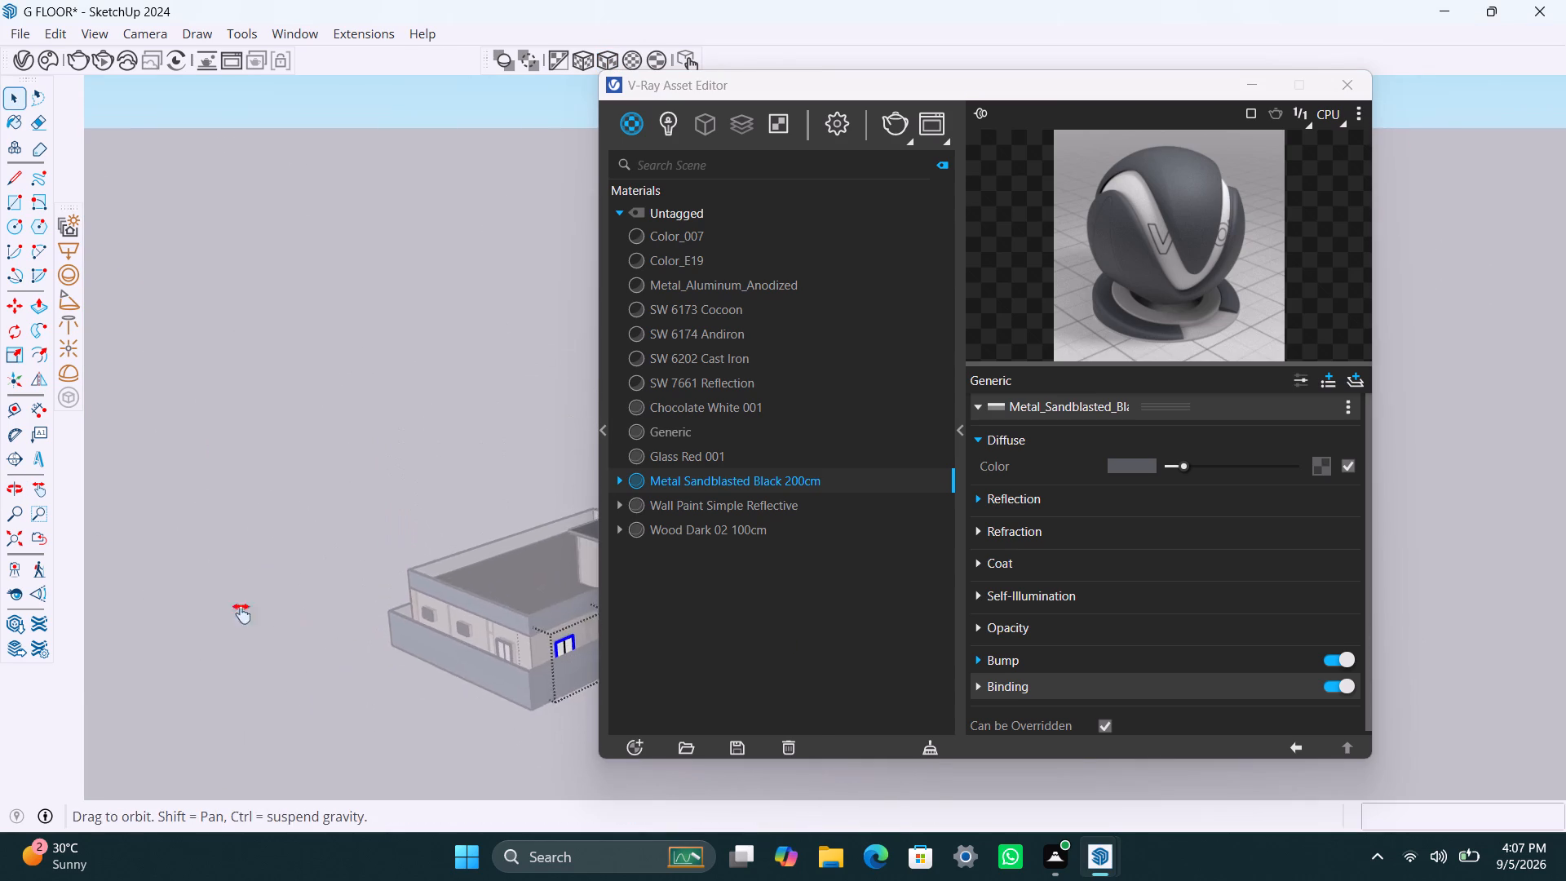
{"action": "middle_click_drag", "start_coordinate": [241, 613], "coordinate": [224, 606]}
{"action": "scroll", "coordinate": [396, 607], "scroll_direction": "up", "scroll_amount": 6}
{"action": "middle_click_drag", "start_coordinate": [400, 686], "coordinate": [561, 693]}
{"action": "left_click", "coordinate": [299, 763]}
{"action": "scroll", "coordinate": [534, 662], "scroll_direction": "up", "scroll_amount": 5}
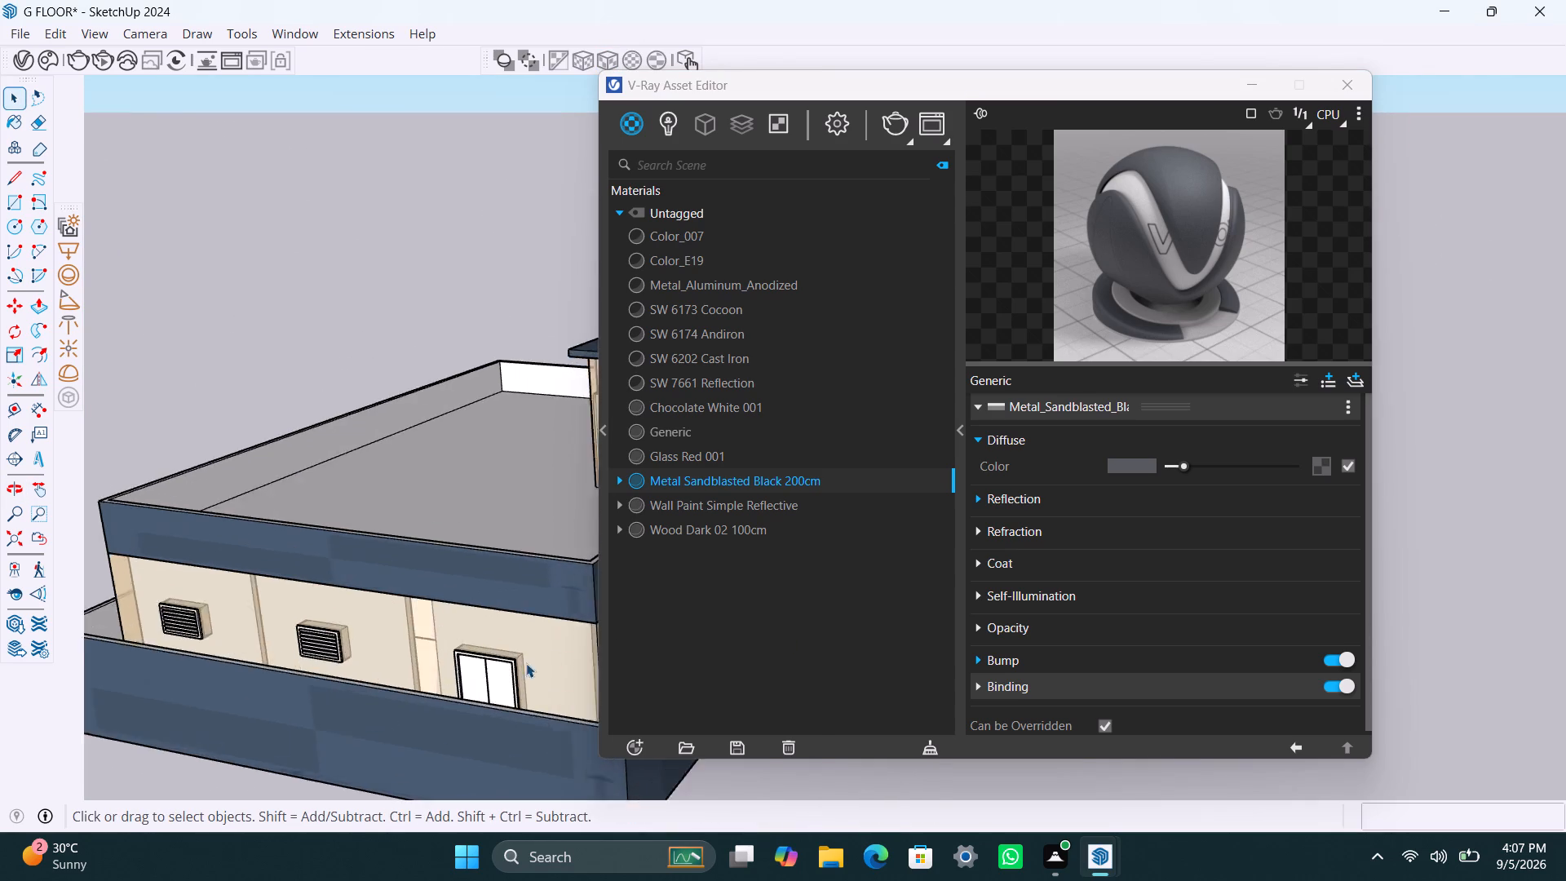
{"action": "scroll", "coordinate": [526, 663], "scroll_direction": "up", "scroll_amount": 8}
{"action": "left_click", "coordinate": [478, 646]}
{"action": "triple_click", "coordinate": [478, 653]}
{"action": "triple_click", "coordinate": [480, 653]}
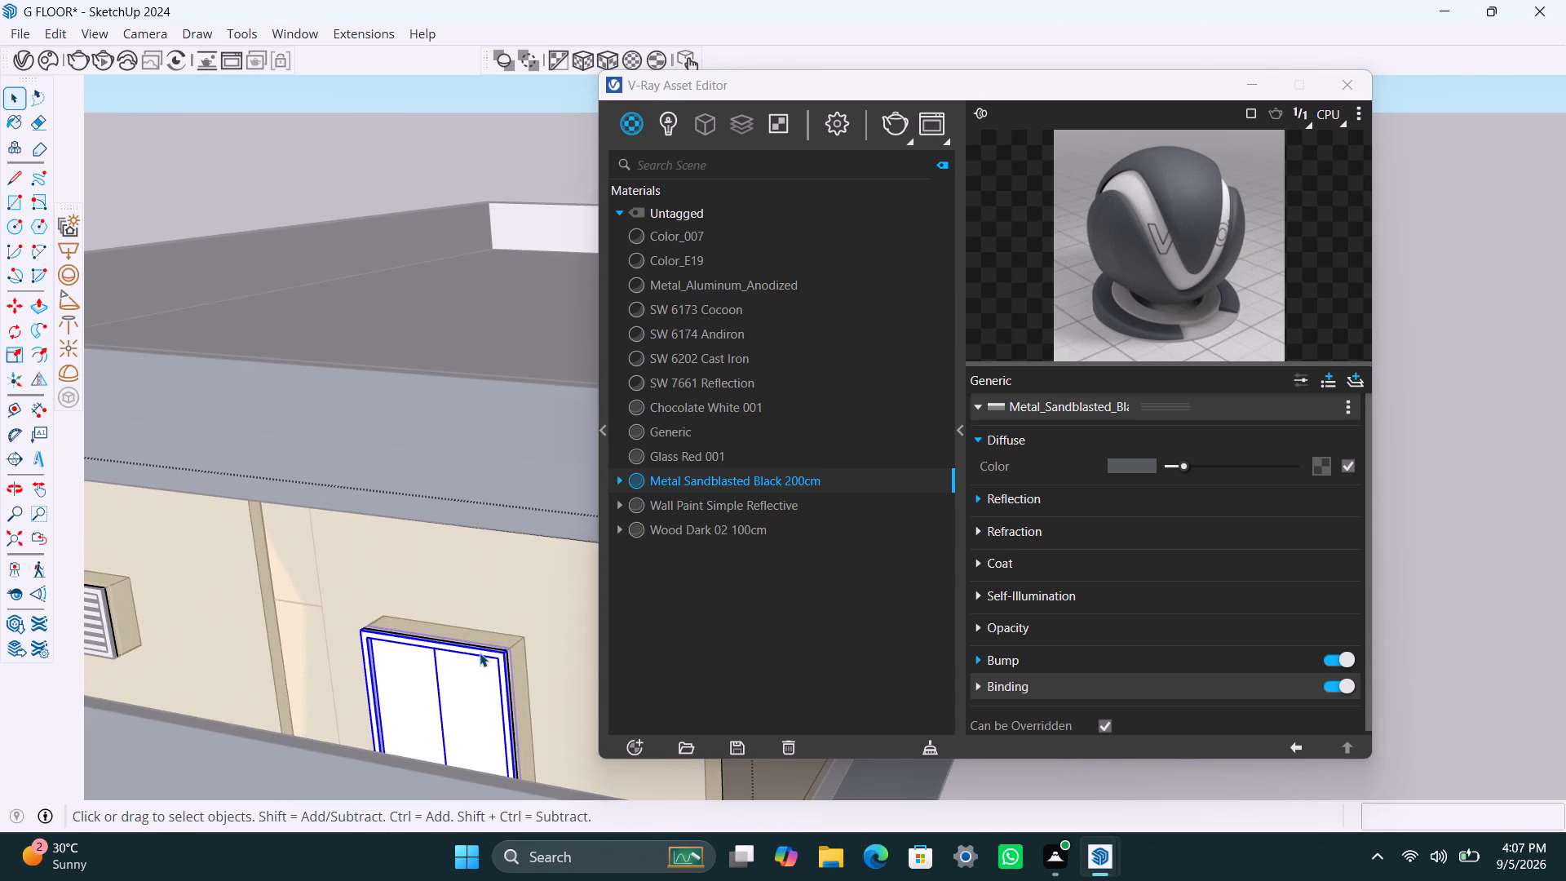
{"action": "scroll", "coordinate": [511, 659], "scroll_direction": "up", "scroll_amount": 4}
{"action": "right_click", "coordinate": [713, 478]}
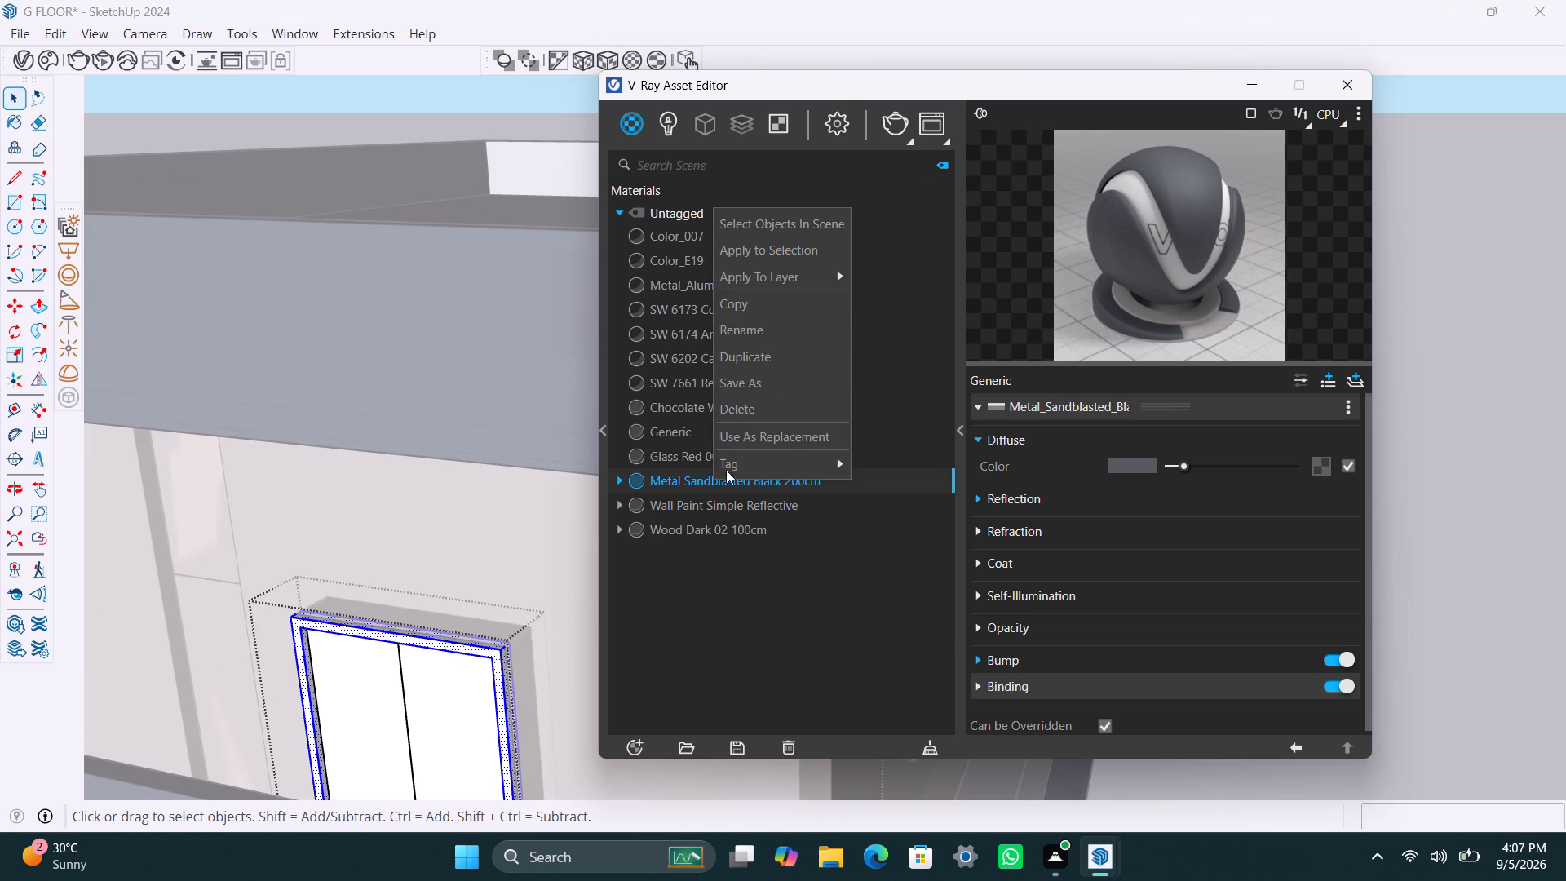
{"action": "left_click", "coordinate": [778, 261]}
{"action": "left_click", "coordinate": [601, 60]}
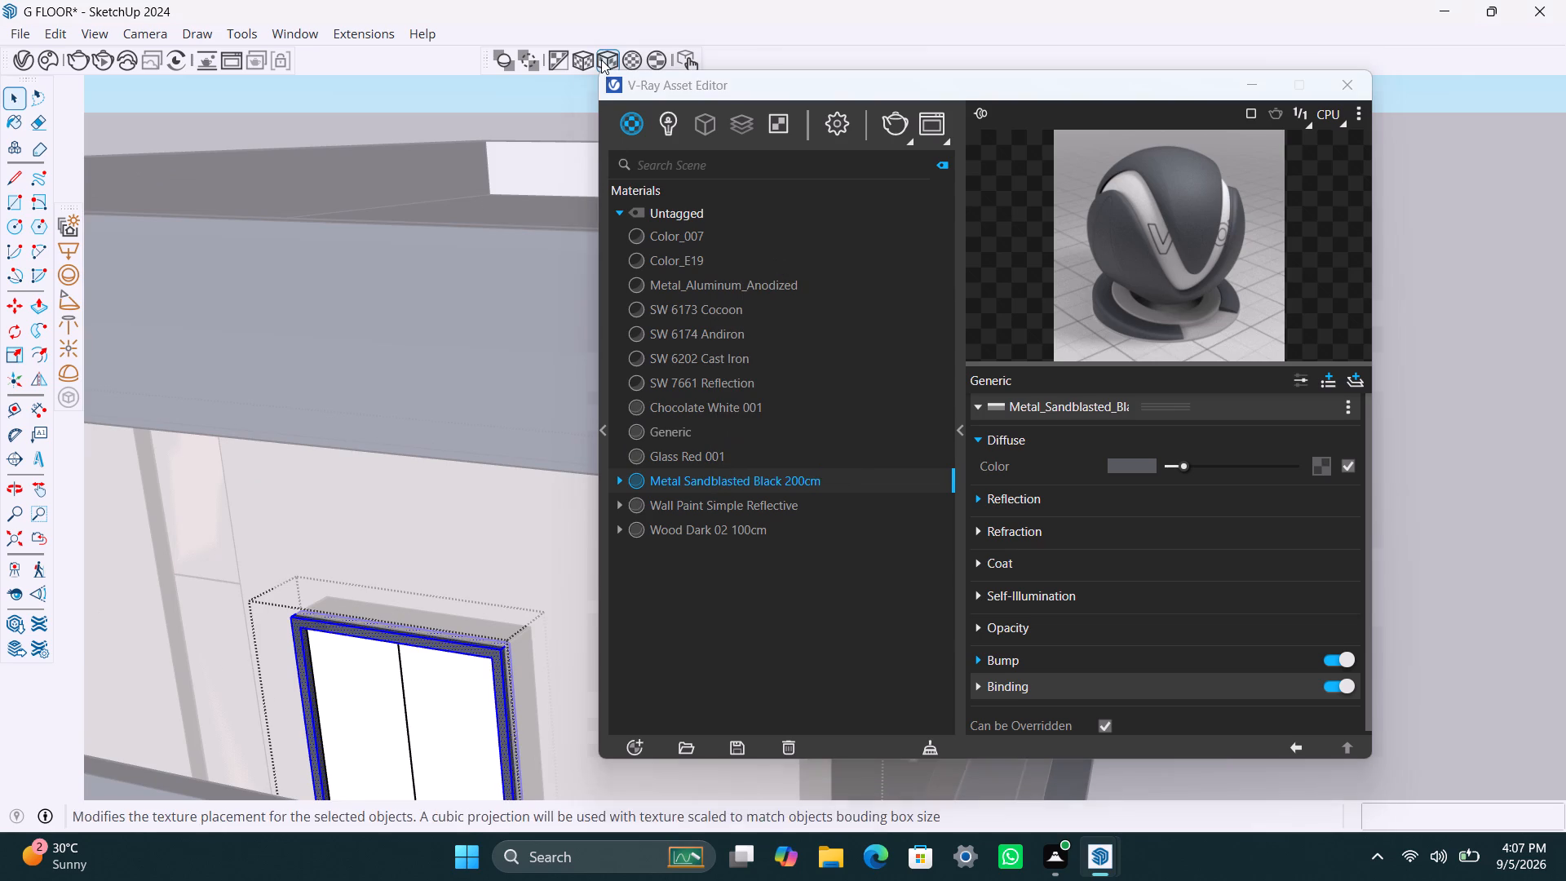
Apply Metal Sandblasted Black 200cm with the fitted cubic texture projection to the frame of the rear louvered opening nearest the window.
{"action": "scroll", "coordinate": [444, 478], "scroll_direction": "down", "scroll_amount": 18}
{"action": "middle_click_drag", "start_coordinate": [392, 595], "coordinate": [562, 597]}
{"action": "scroll", "coordinate": [403, 569], "scroll_direction": "up", "scroll_amount": 8}
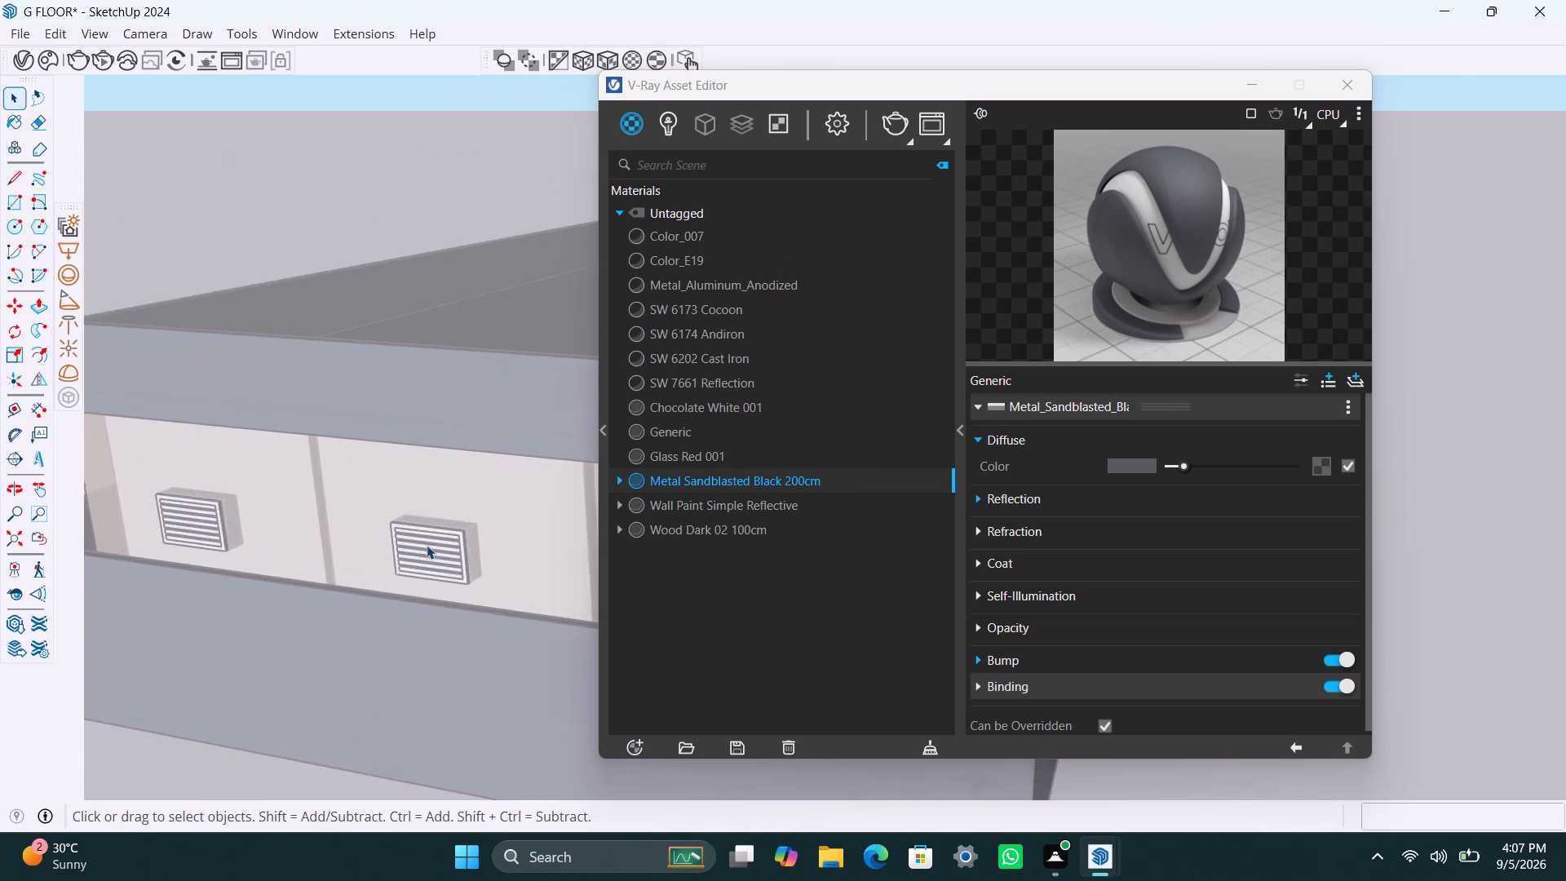
{"action": "scroll", "coordinate": [427, 545], "scroll_direction": "up", "scroll_amount": 2}
{"action": "left_click", "coordinate": [427, 502]}
{"action": "triple_click", "coordinate": [448, 525]}
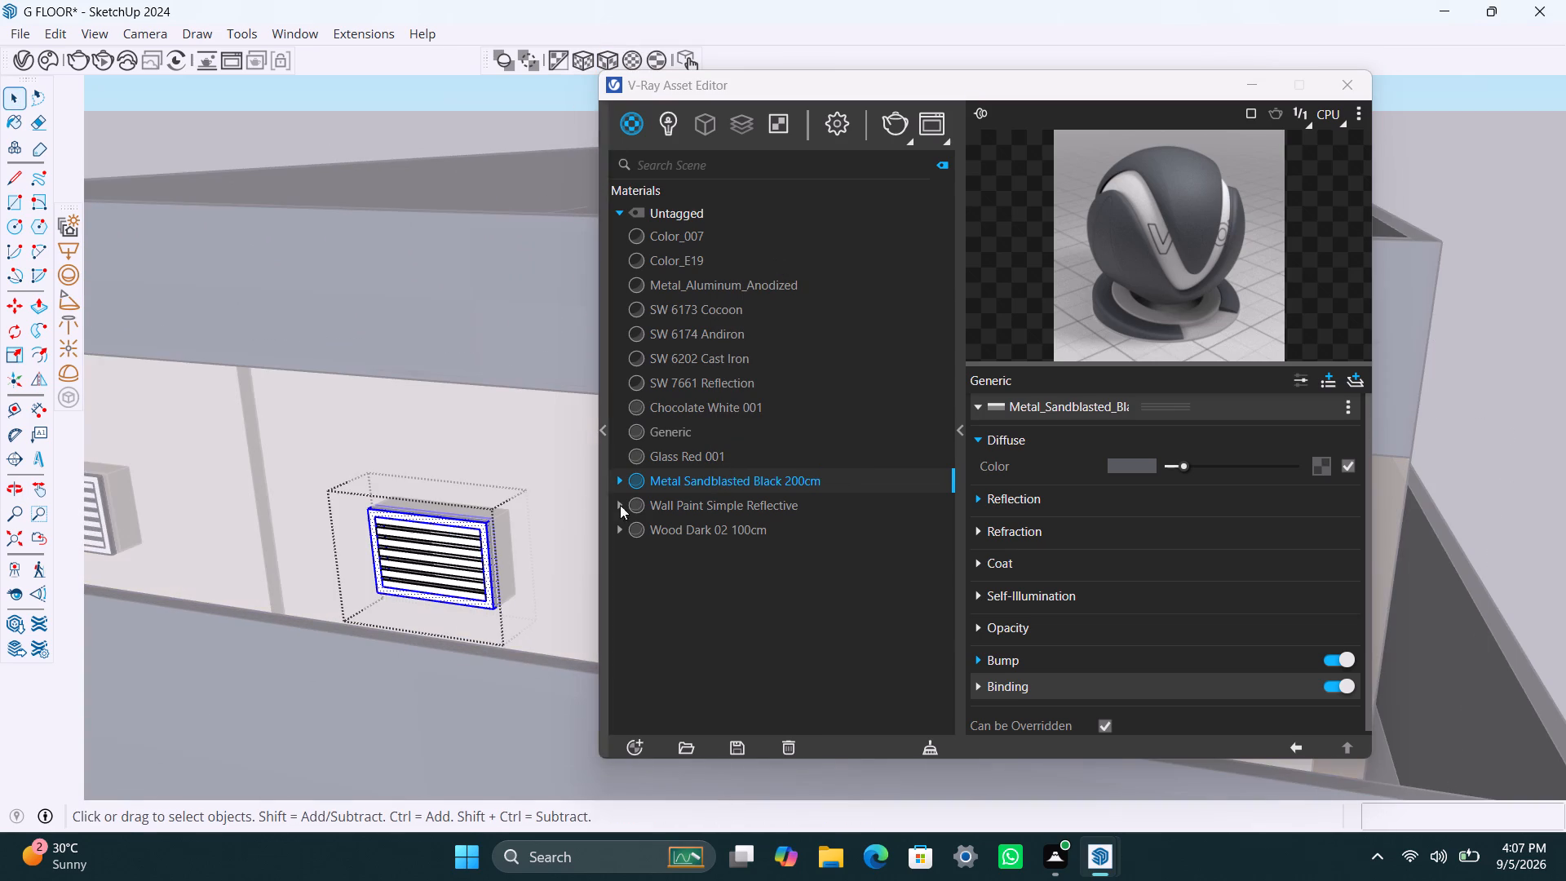
{"action": "right_click", "coordinate": [719, 481]}
{"action": "left_click", "coordinate": [755, 257]}
{"action": "scroll", "coordinate": [547, 480], "scroll_direction": "down", "scroll_amount": 8}
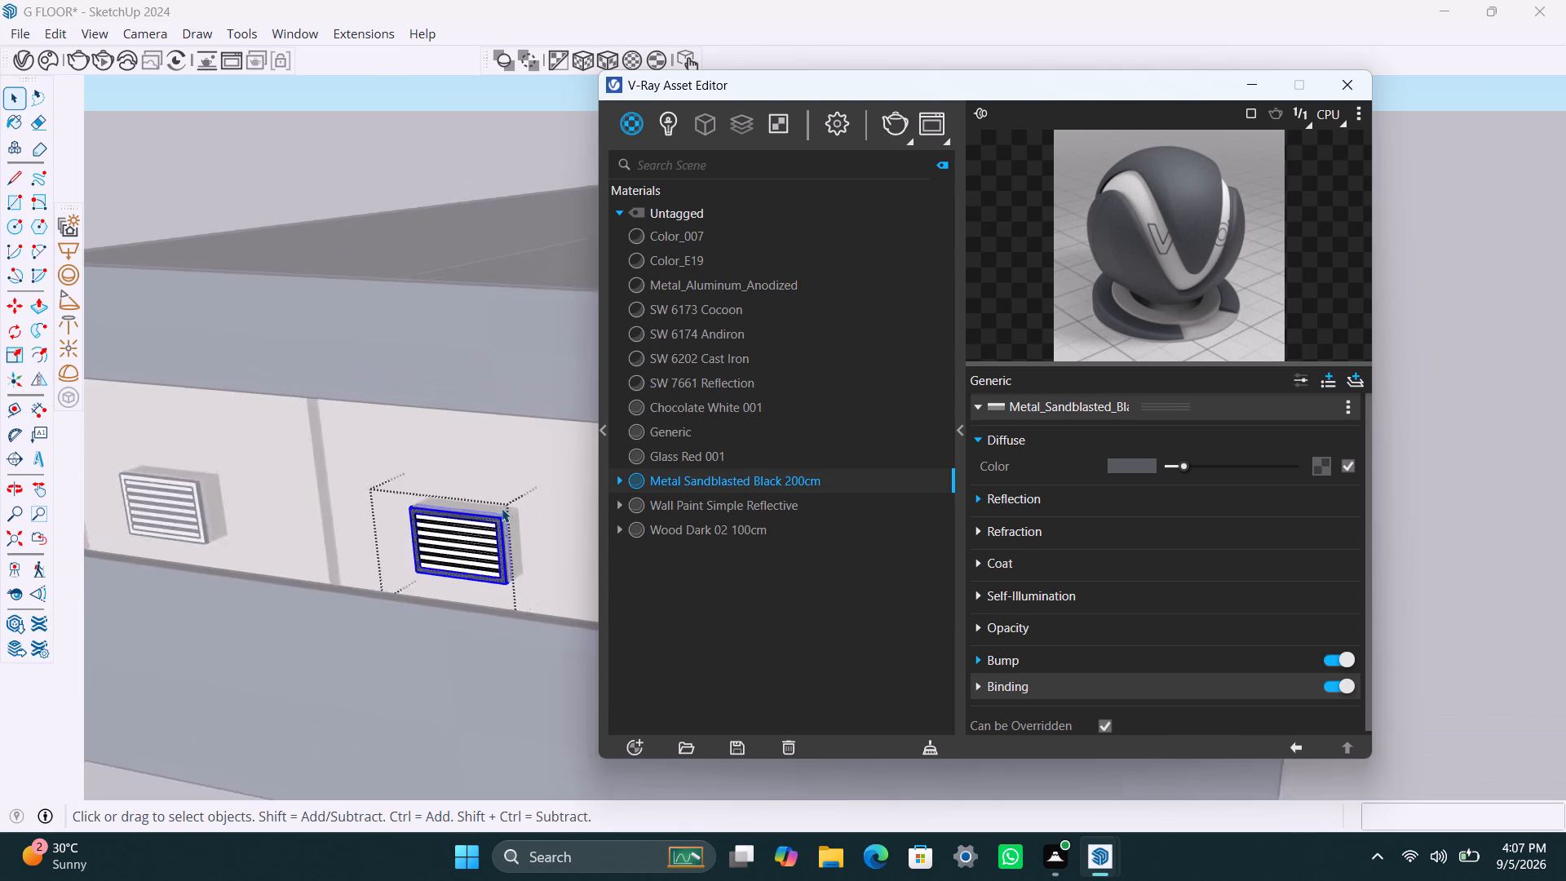
{"action": "scroll", "coordinate": [502, 508], "scroll_direction": "down", "scroll_amount": 3}
{"action": "left_click", "coordinate": [618, 69]}
{"action": "left_click", "coordinate": [604, 63]}
Apply Metal Sandblasted Black 200cm with the fitted cubic texture projection to the frame of the louvered opening at the rear wall's far corner.
{"action": "scroll", "coordinate": [453, 535], "scroll_direction": "down", "scroll_amount": 6}
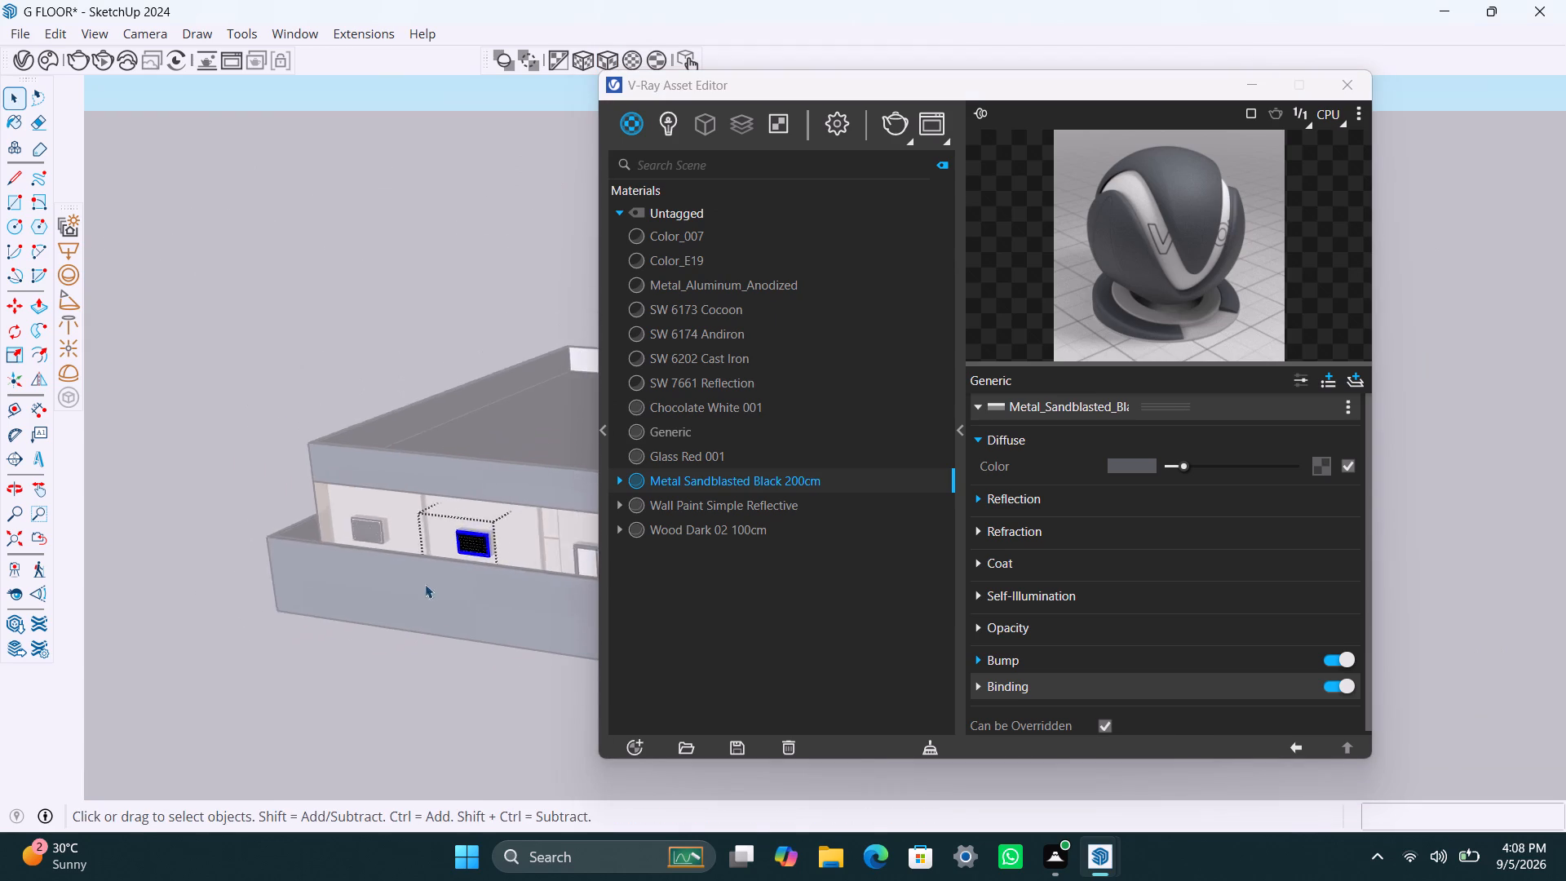
{"action": "middle_click_drag", "start_coordinate": [431, 584], "coordinate": [558, 587]}
{"action": "scroll", "coordinate": [480, 556], "scroll_direction": "up", "scroll_amount": 16}
{"action": "left_click", "coordinate": [480, 508]}
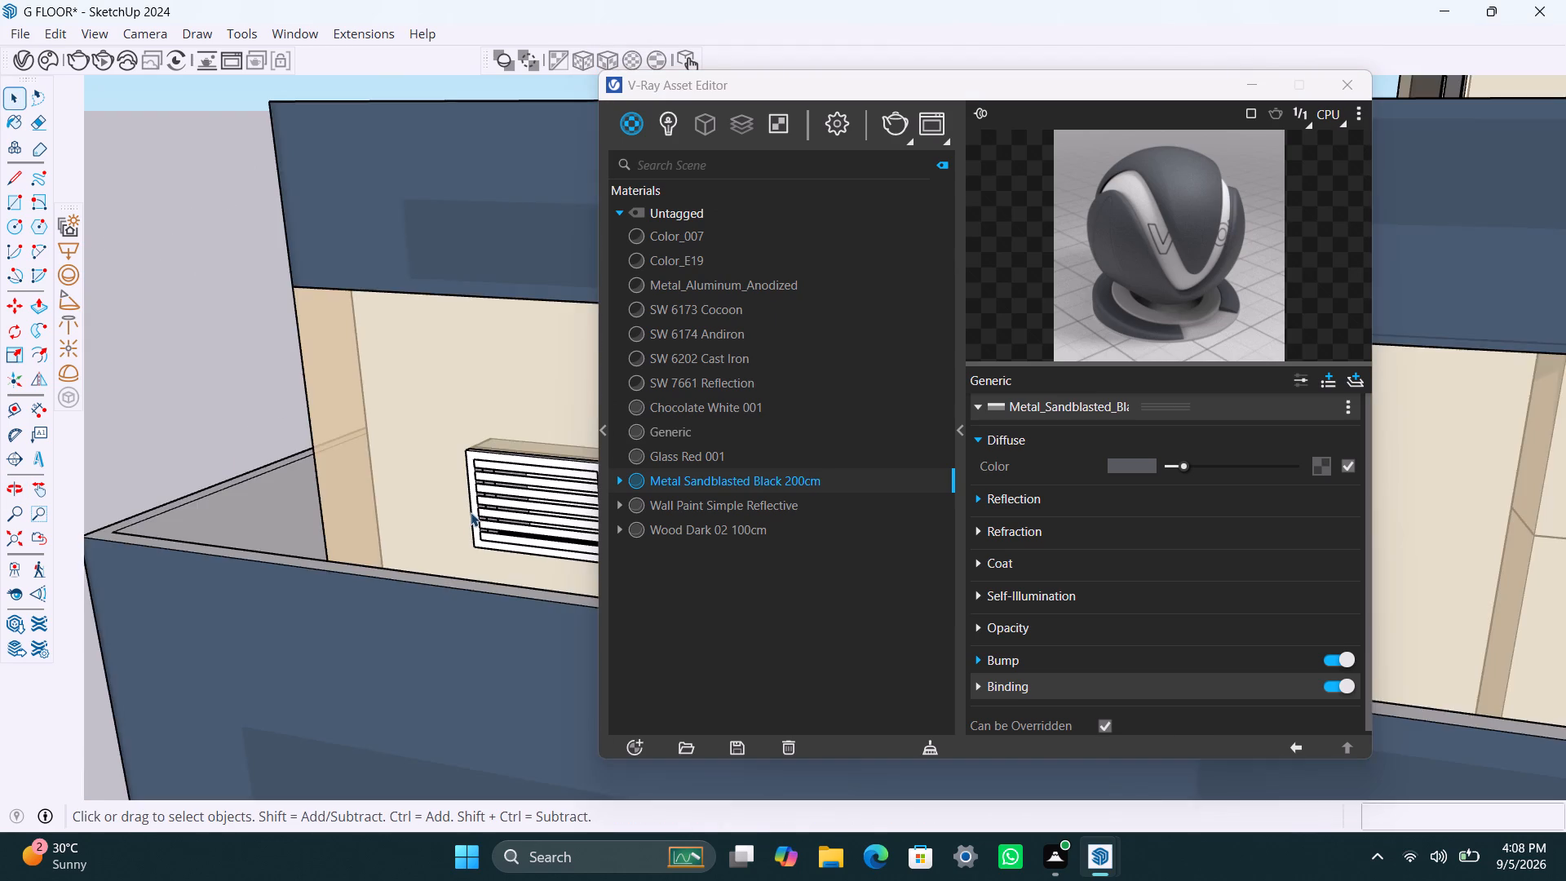
{"action": "triple_click", "coordinate": [471, 511]}
{"action": "left_click", "coordinate": [473, 507]}
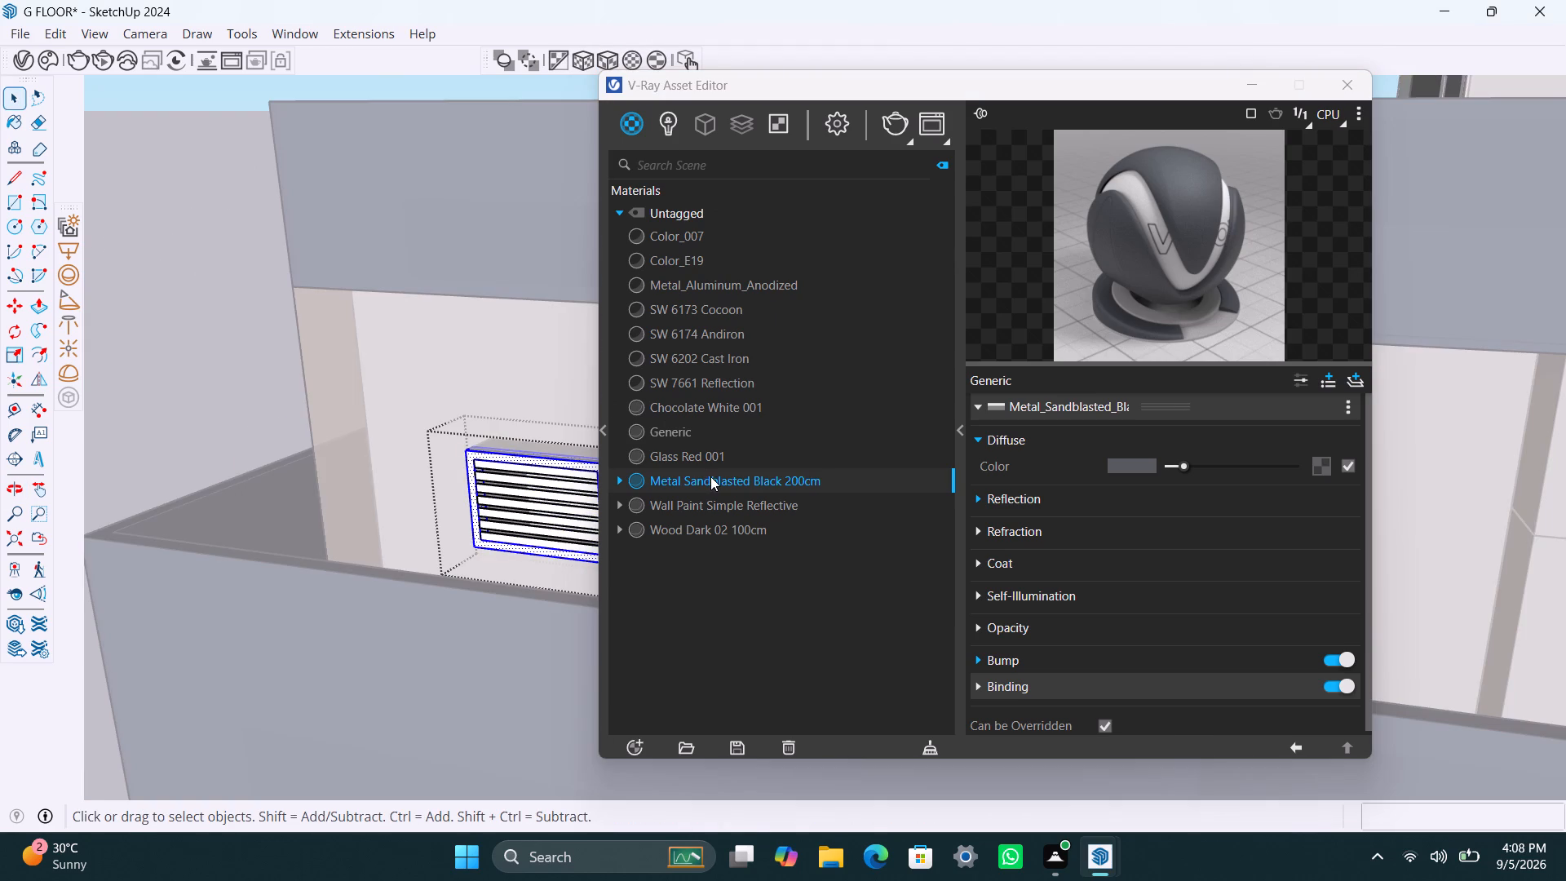
{"action": "right_click", "coordinate": [710, 476]}
{"action": "left_click", "coordinate": [747, 246]}
{"action": "left_click", "coordinate": [617, 62]}
{"action": "scroll", "coordinate": [491, 526], "scroll_direction": "down", "scroll_amount": 5}
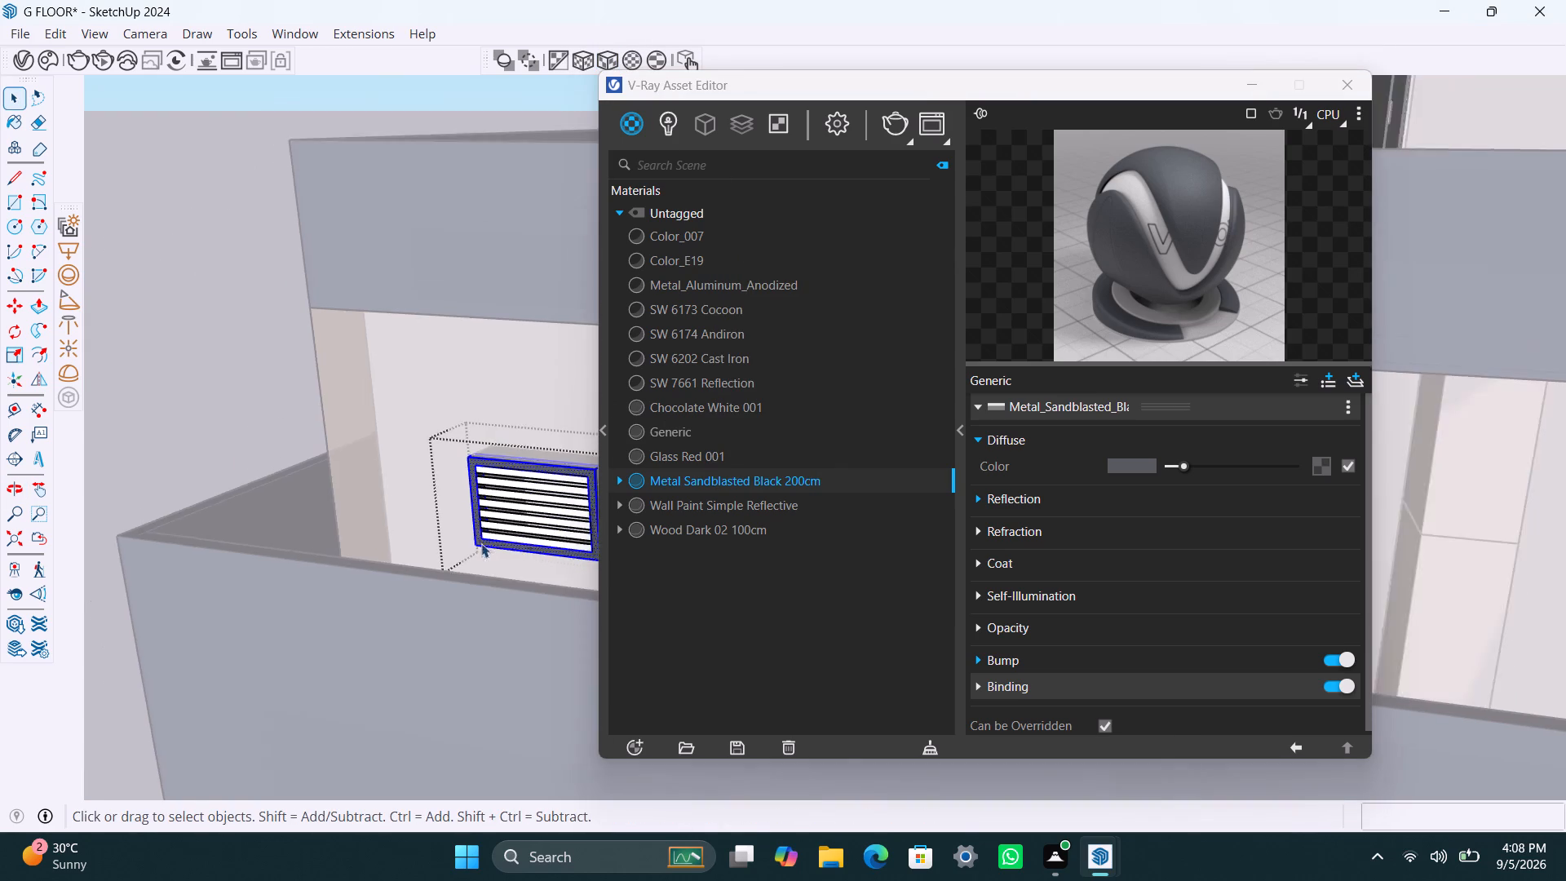
Apply Metal Sandblasted Black 200cm with the fitted cubic texture projection to the frame of the shutter-side wall's window nearest the front.
{"action": "scroll", "coordinate": [481, 543], "scroll_direction": "down", "scroll_amount": 20}
{"action": "middle_click_drag", "start_coordinate": [282, 508], "coordinate": [661, 528]}
{"action": "scroll", "coordinate": [487, 529], "scroll_direction": "down", "scroll_amount": 6}
{"action": "middle_click_drag", "start_coordinate": [480, 503], "coordinate": [212, 541], "text": "shift"}
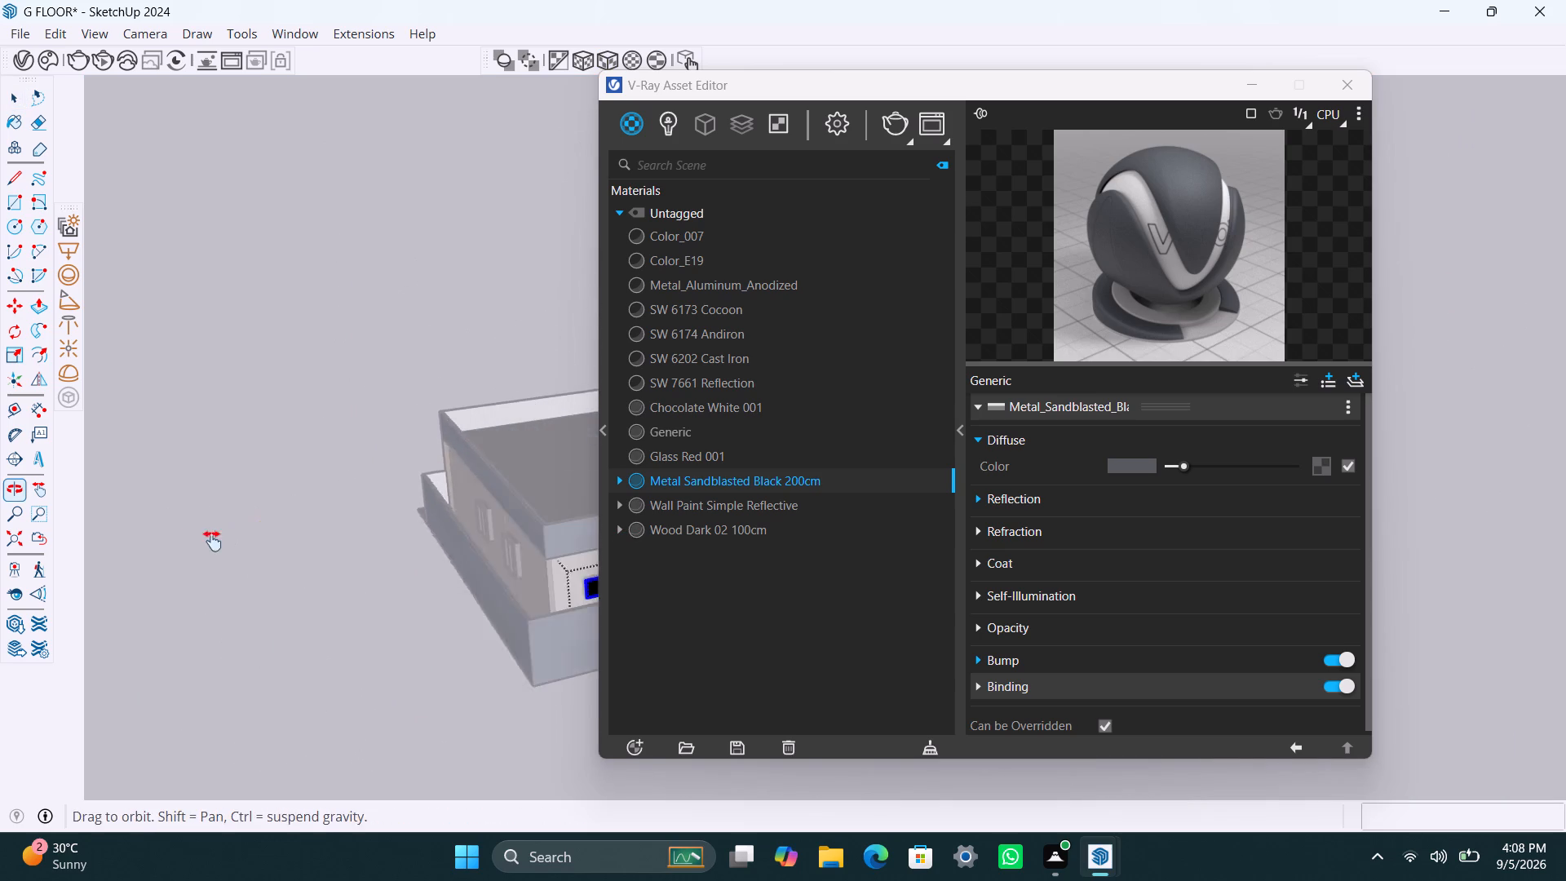
{"action": "middle_click_drag", "start_coordinate": [212, 541], "coordinate": [198, 541], "text": "shift"}
{"action": "scroll", "coordinate": [306, 533], "scroll_direction": "up", "scroll_amount": 3}
{"action": "middle_click_drag", "start_coordinate": [318, 607], "coordinate": [623, 581]}
{"action": "scroll", "coordinate": [458, 649], "scroll_direction": "down", "scroll_amount": 5}
{"action": "middle_click_drag", "start_coordinate": [453, 662], "coordinate": [425, 534], "text": "shift"}
{"action": "scroll", "coordinate": [402, 560], "scroll_direction": "up", "scroll_amount": 2}
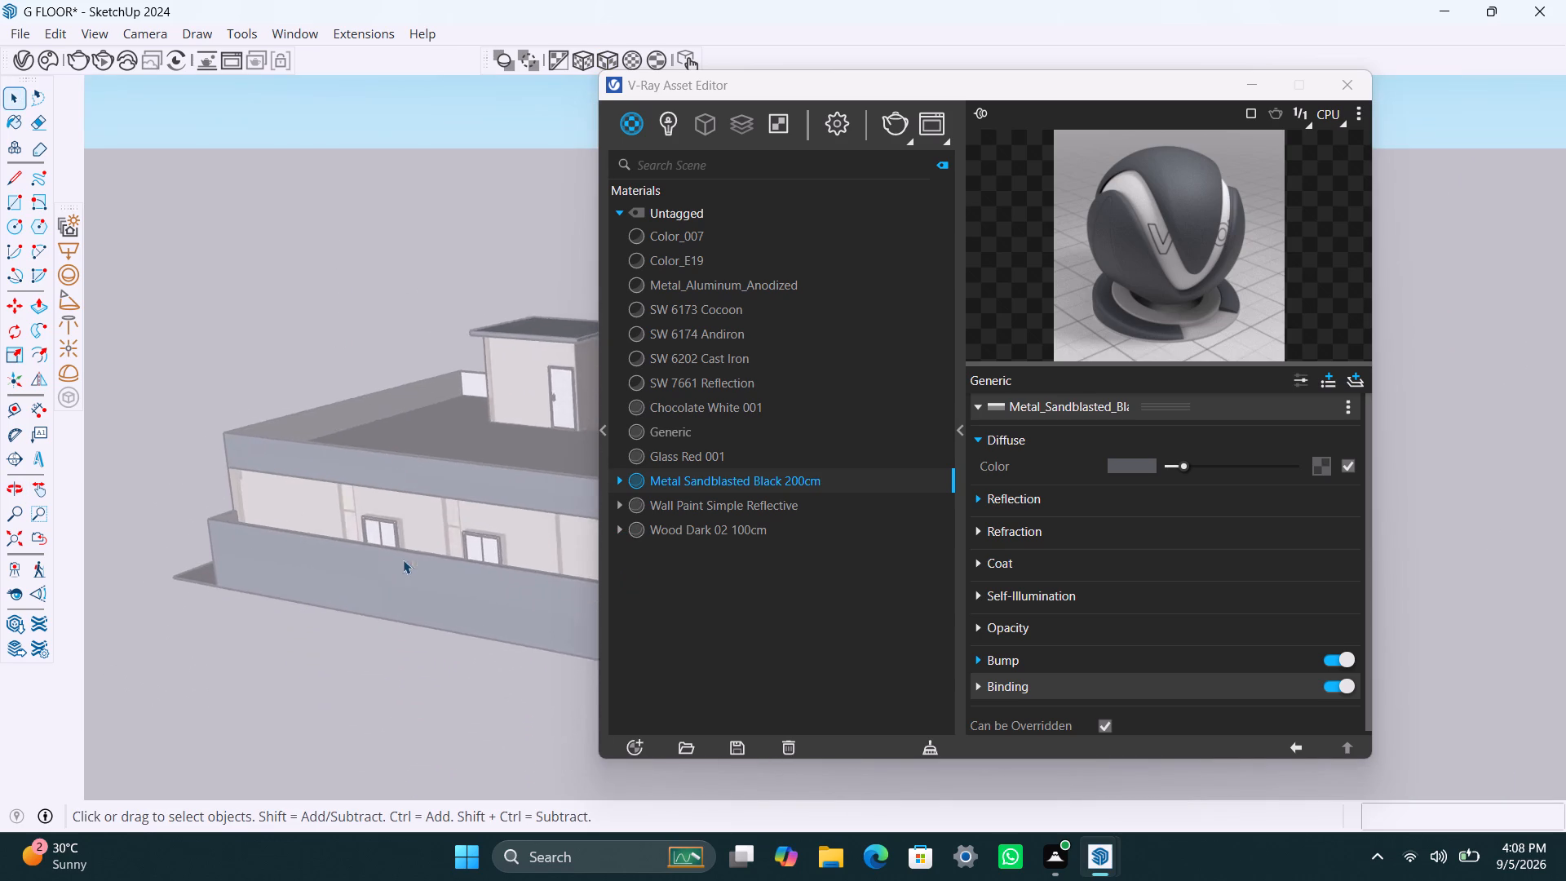
{"action": "scroll", "coordinate": [403, 560], "scroll_direction": "up", "scroll_amount": 8}
{"action": "left_click", "coordinate": [386, 506]}
{"action": "double_click", "coordinate": [391, 498]}
{"action": "scroll", "coordinate": [391, 496], "scroll_direction": "up", "scroll_amount": 3}
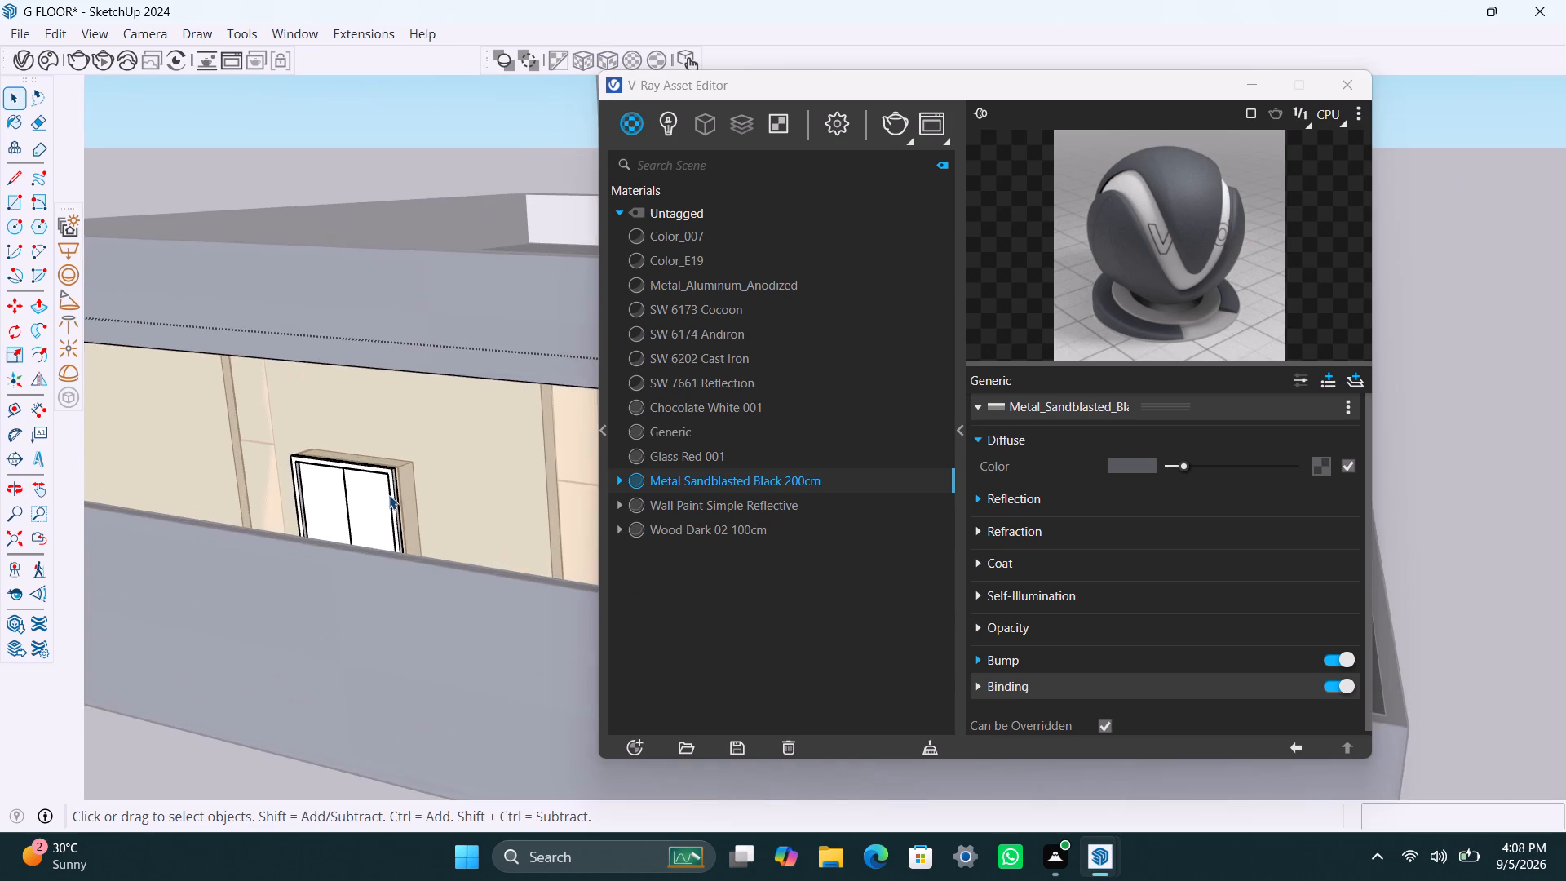
{"action": "scroll", "coordinate": [389, 494], "scroll_direction": "up", "scroll_amount": 4}
{"action": "left_click", "coordinate": [387, 481]}
{"action": "triple_click", "coordinate": [388, 475]}
{"action": "left_click", "coordinate": [391, 475]}
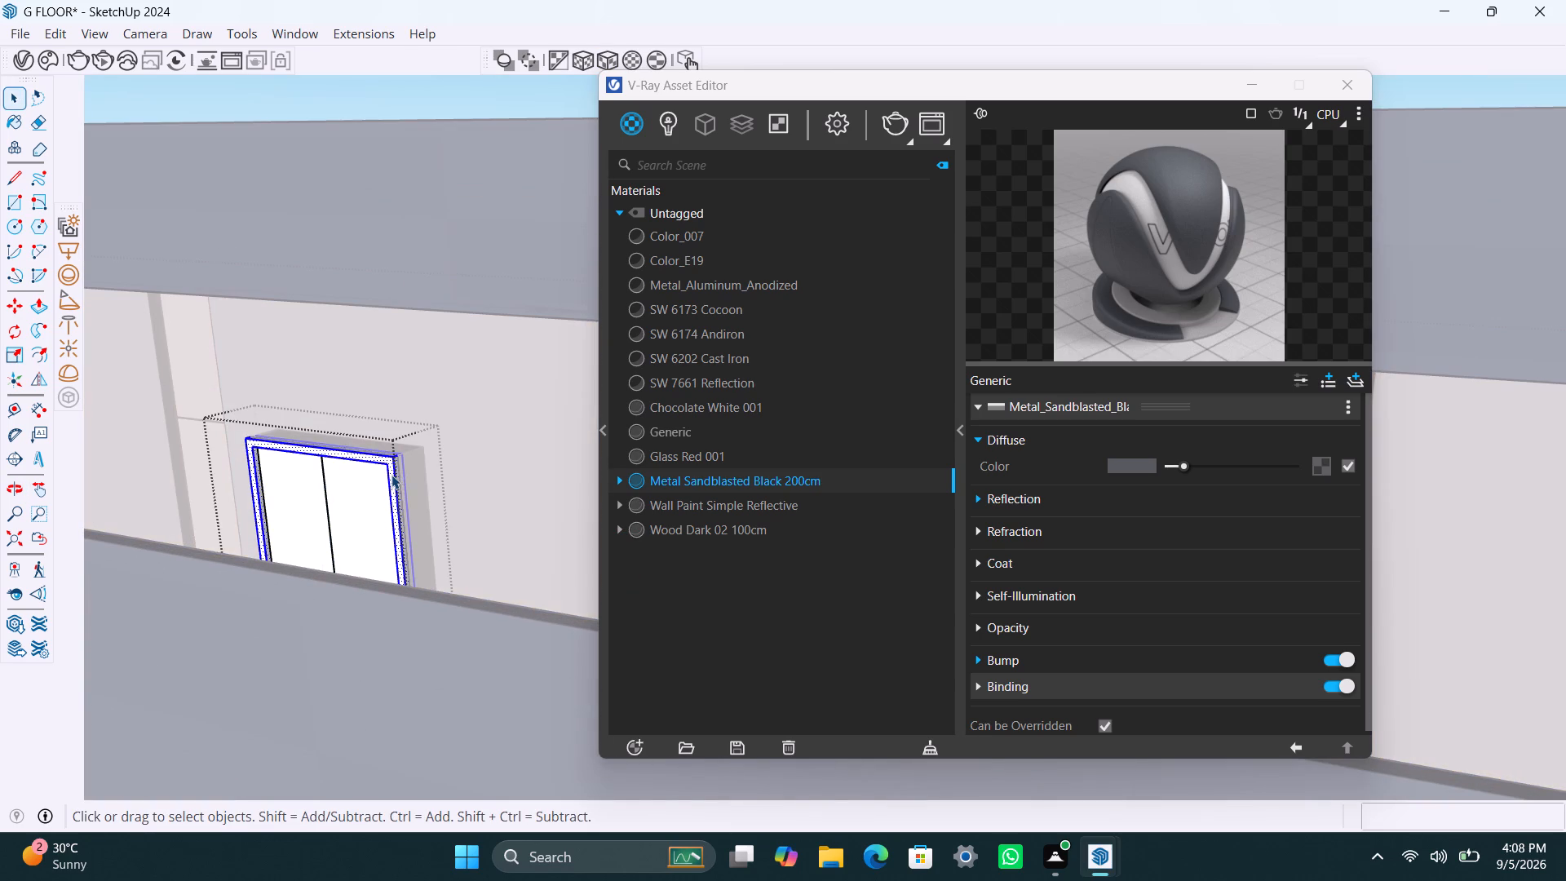
{"action": "right_click", "coordinate": [673, 484]}
{"action": "left_click", "coordinate": [740, 262]}
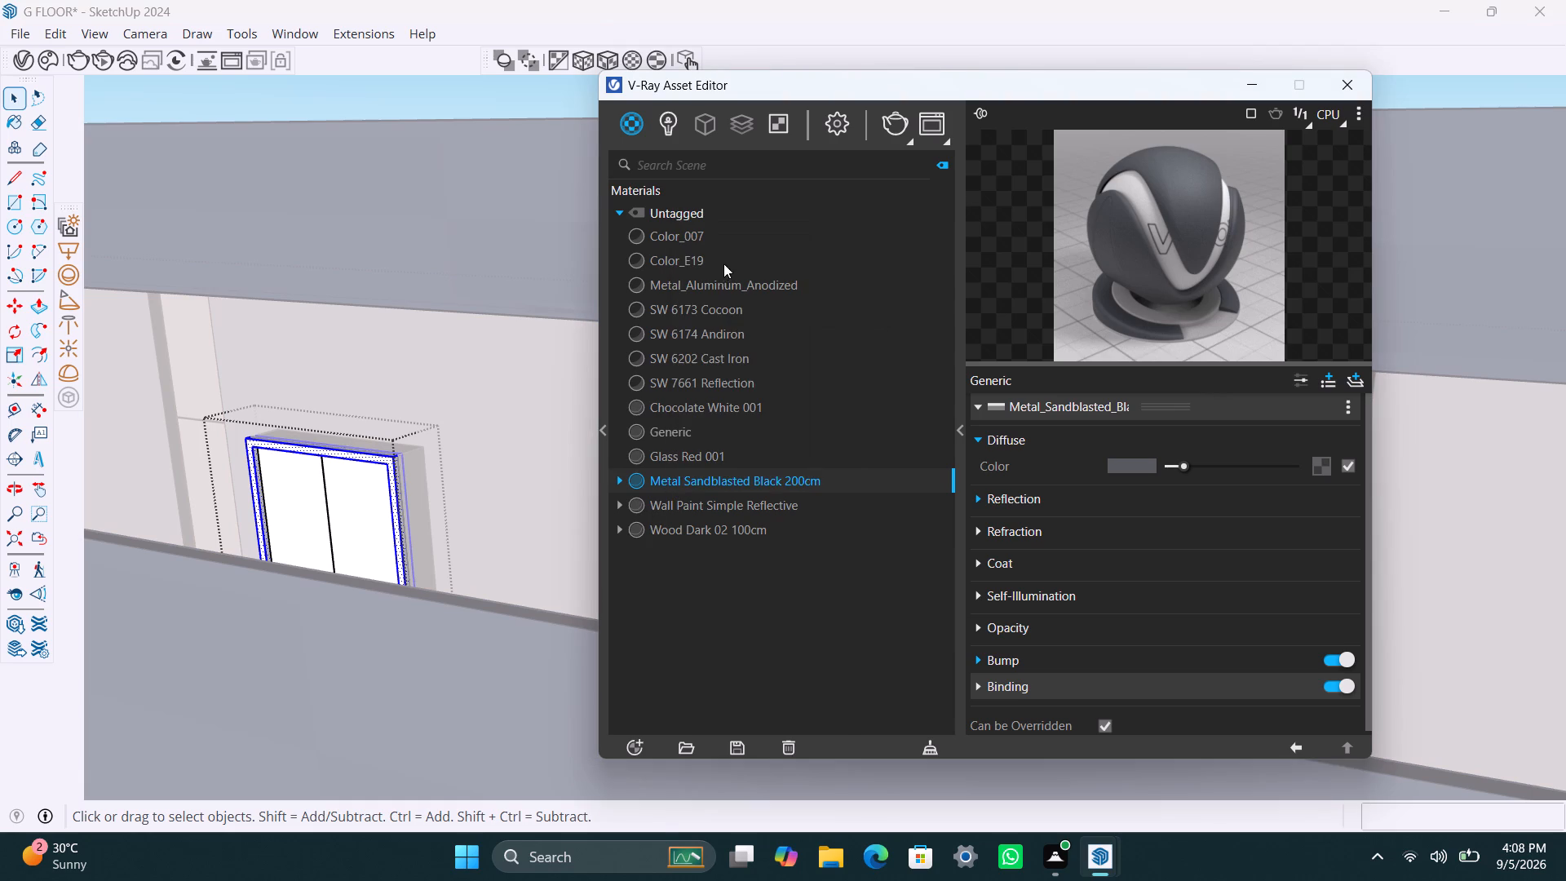
{"action": "left_click", "coordinate": [612, 58]}
Apply Metal Sandblasted Black 200cm with the fitted cubic texture projection to the frame of the shutter-side wall's window nearest the rear.
{"action": "scroll", "coordinate": [507, 472], "scroll_direction": "down", "scroll_amount": 9}
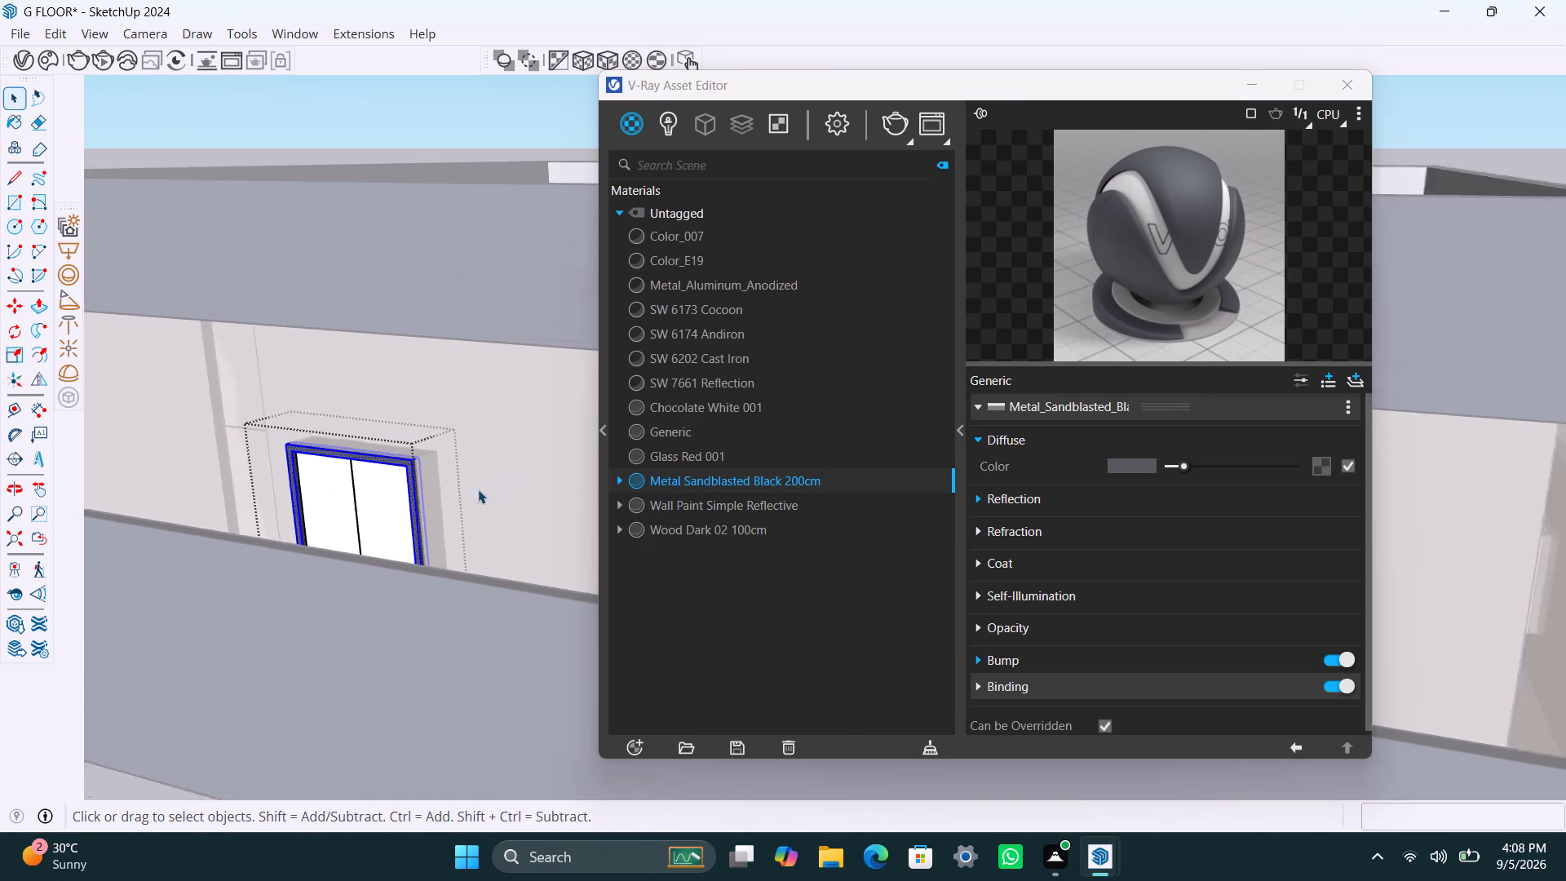
{"action": "scroll", "coordinate": [478, 489], "scroll_direction": "down", "scroll_amount": 4}
{"action": "middle_click_drag", "start_coordinate": [496, 528], "coordinate": [270, 533]}
{"action": "scroll", "coordinate": [339, 539], "scroll_direction": "up", "scroll_amount": 4}
{"action": "triple_click", "coordinate": [378, 519]}
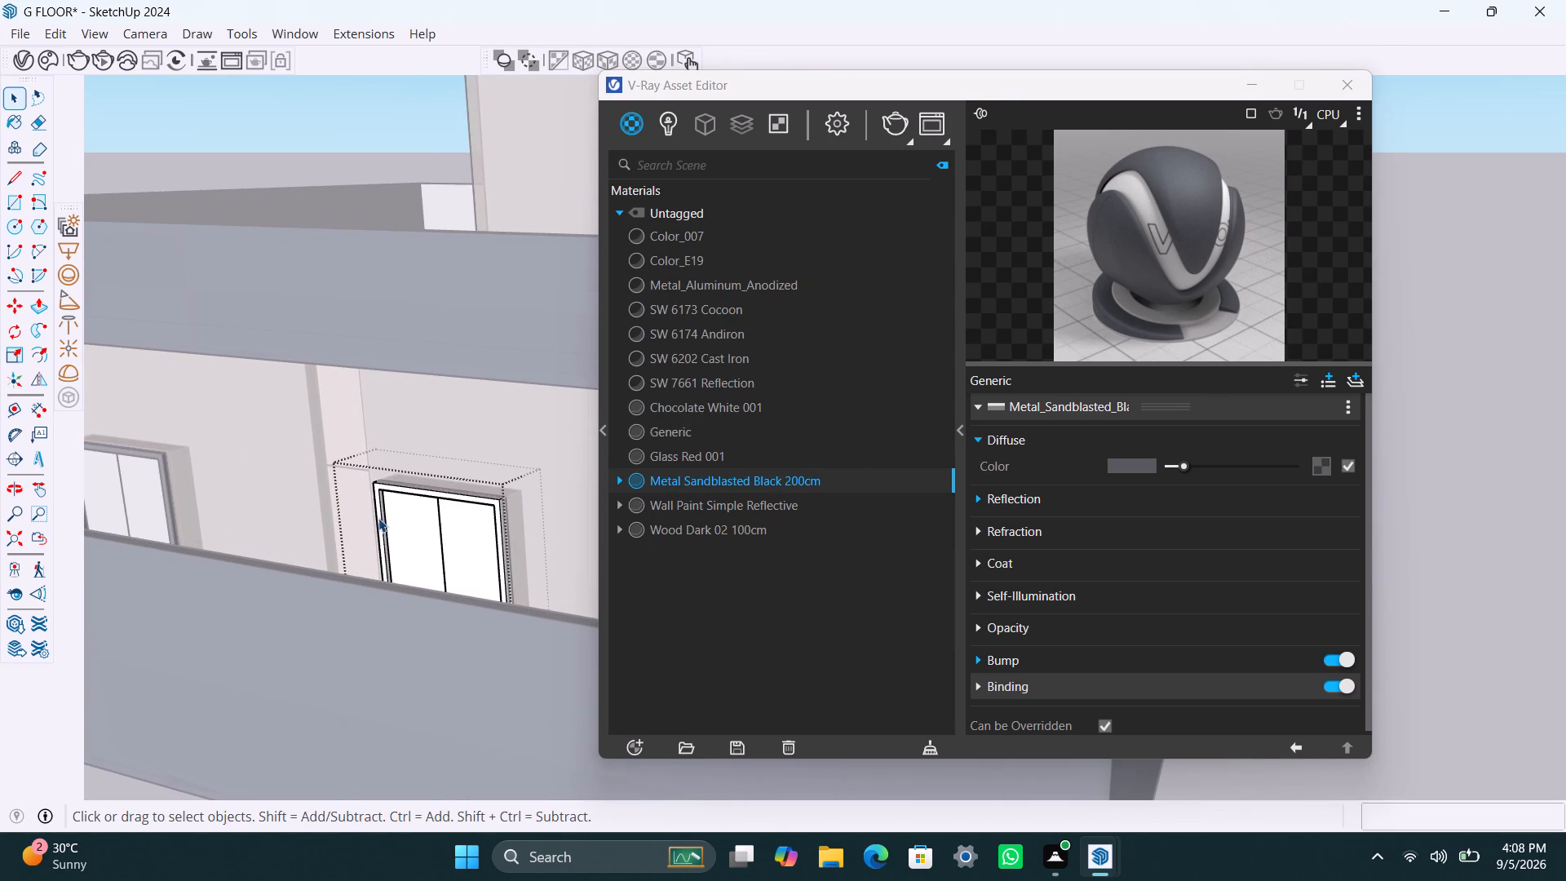
{"action": "right_click", "coordinate": [798, 474]}
{"action": "left_click", "coordinate": [852, 245]}
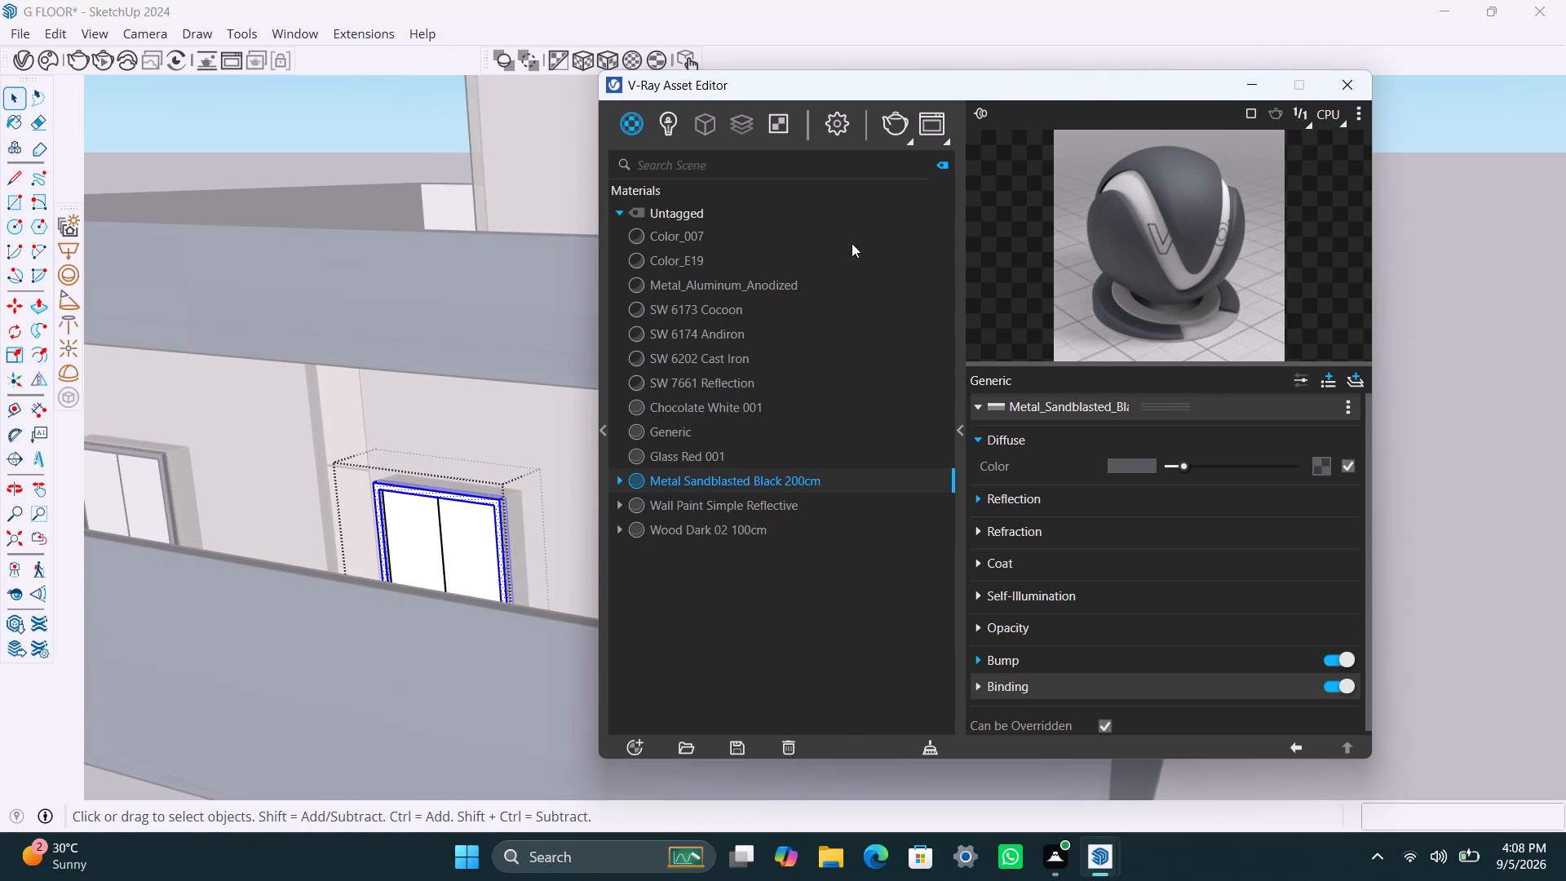
{"action": "left_click", "coordinate": [603, 60]}
Apply Metal Sandblasted Black 200cm with the fitted cubic texture projection to the door frame of the rooftop stair room.
{"action": "scroll", "coordinate": [516, 486], "scroll_direction": "down", "scroll_amount": 19}
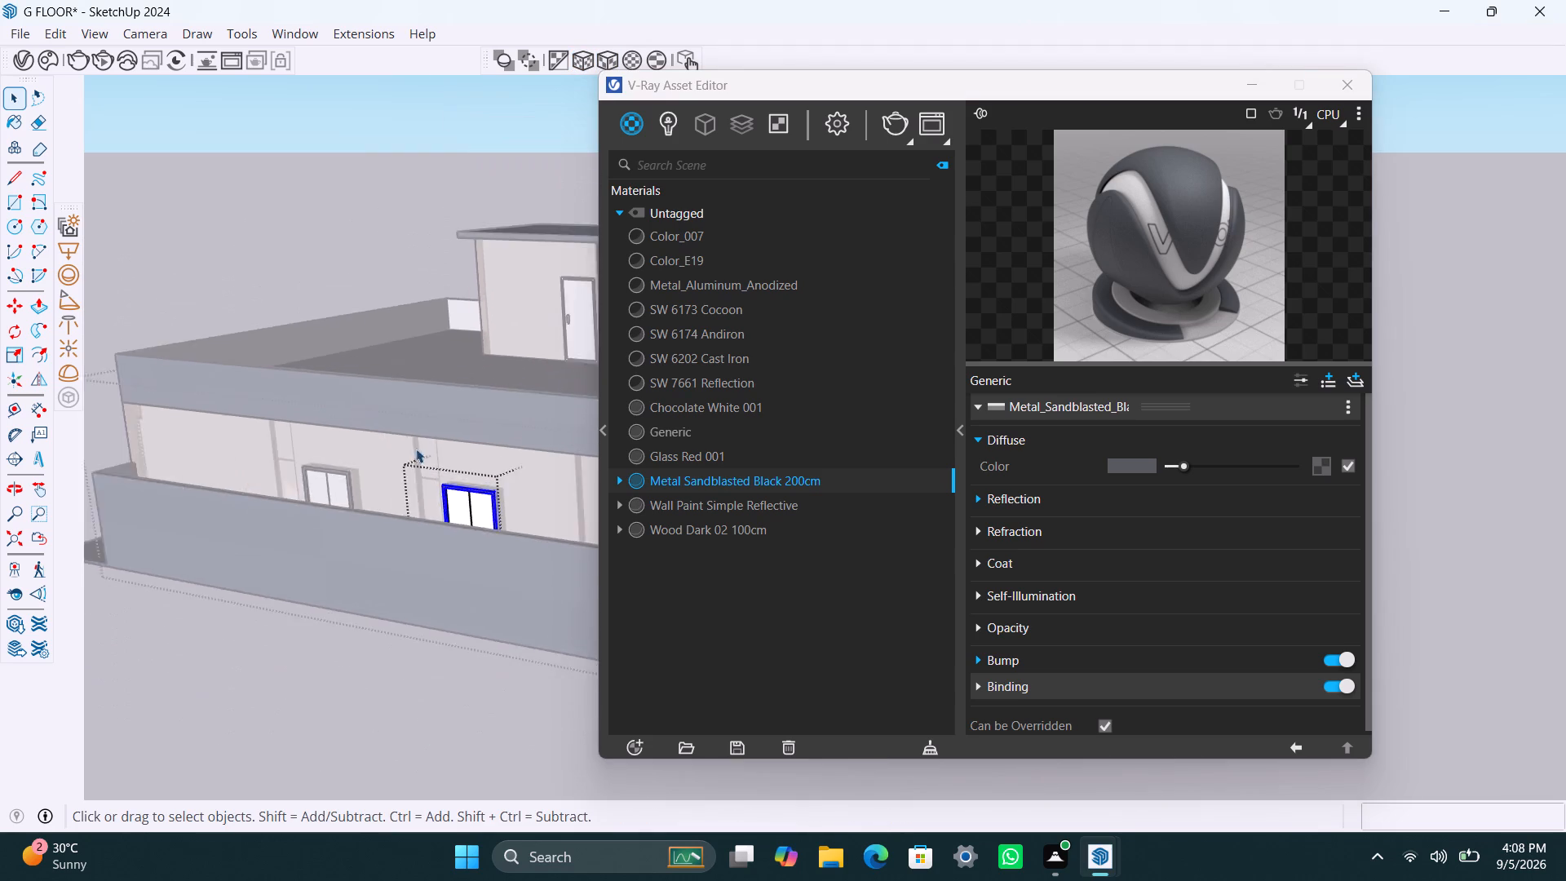
{"action": "scroll", "coordinate": [416, 449], "scroll_direction": "down", "scroll_amount": 16}
{"action": "scroll", "coordinate": [429, 494], "scroll_direction": "up", "scroll_amount": 5}
{"action": "middle_click_drag", "start_coordinate": [382, 516], "coordinate": [833, 483]}
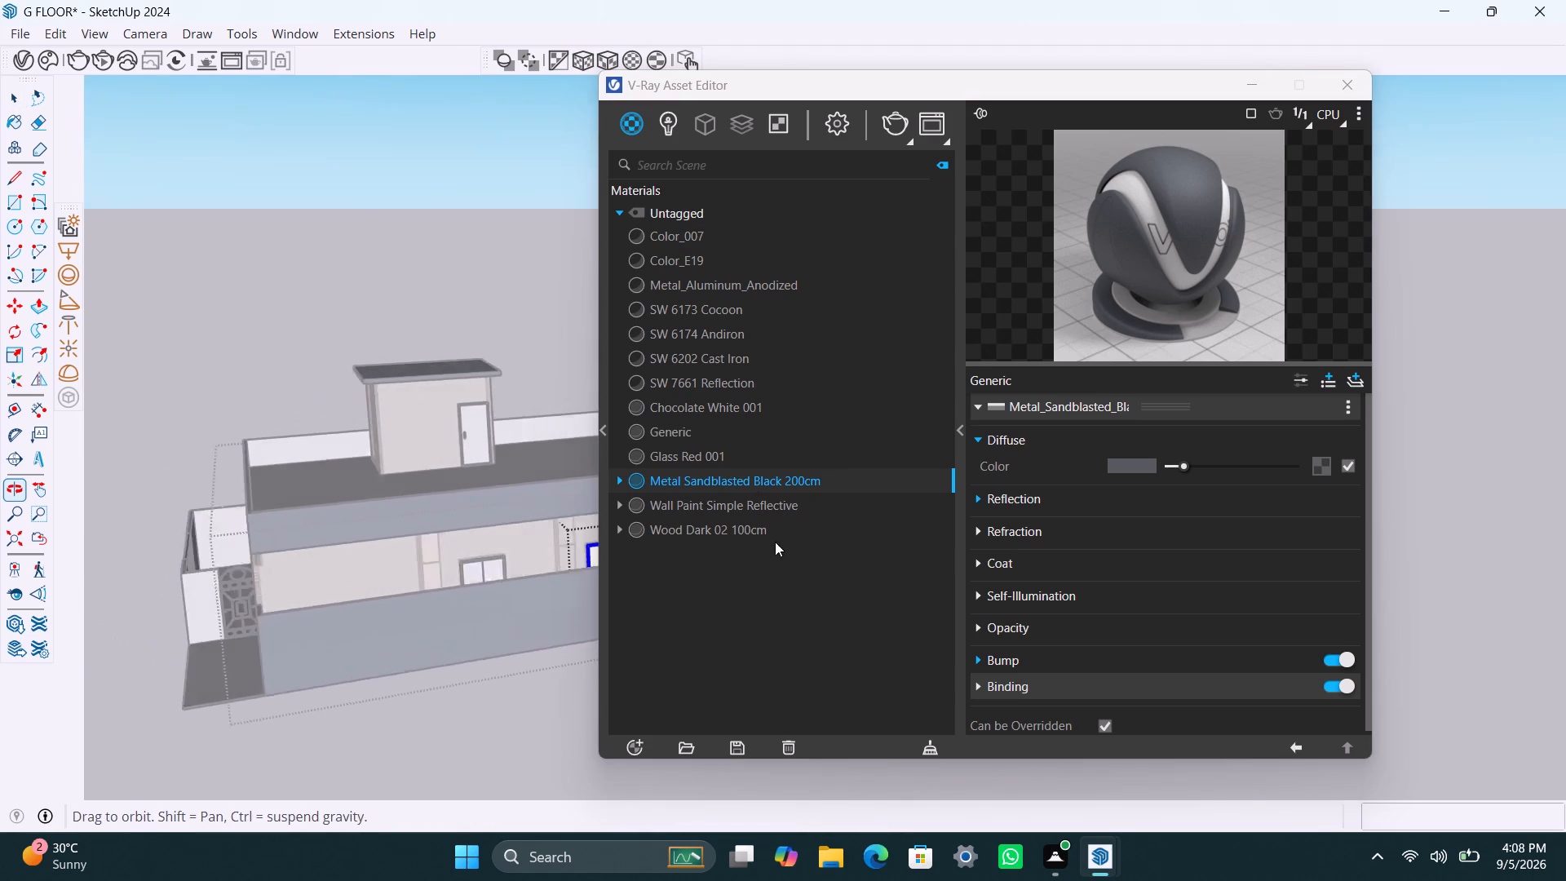
{"action": "scroll", "coordinate": [480, 614], "scroll_direction": "down", "scroll_amount": 6}
{"action": "middle_click_drag", "start_coordinate": [333, 614], "coordinate": [596, 611]}
{"action": "scroll", "coordinate": [530, 679], "scroll_direction": "up", "scroll_amount": 4}
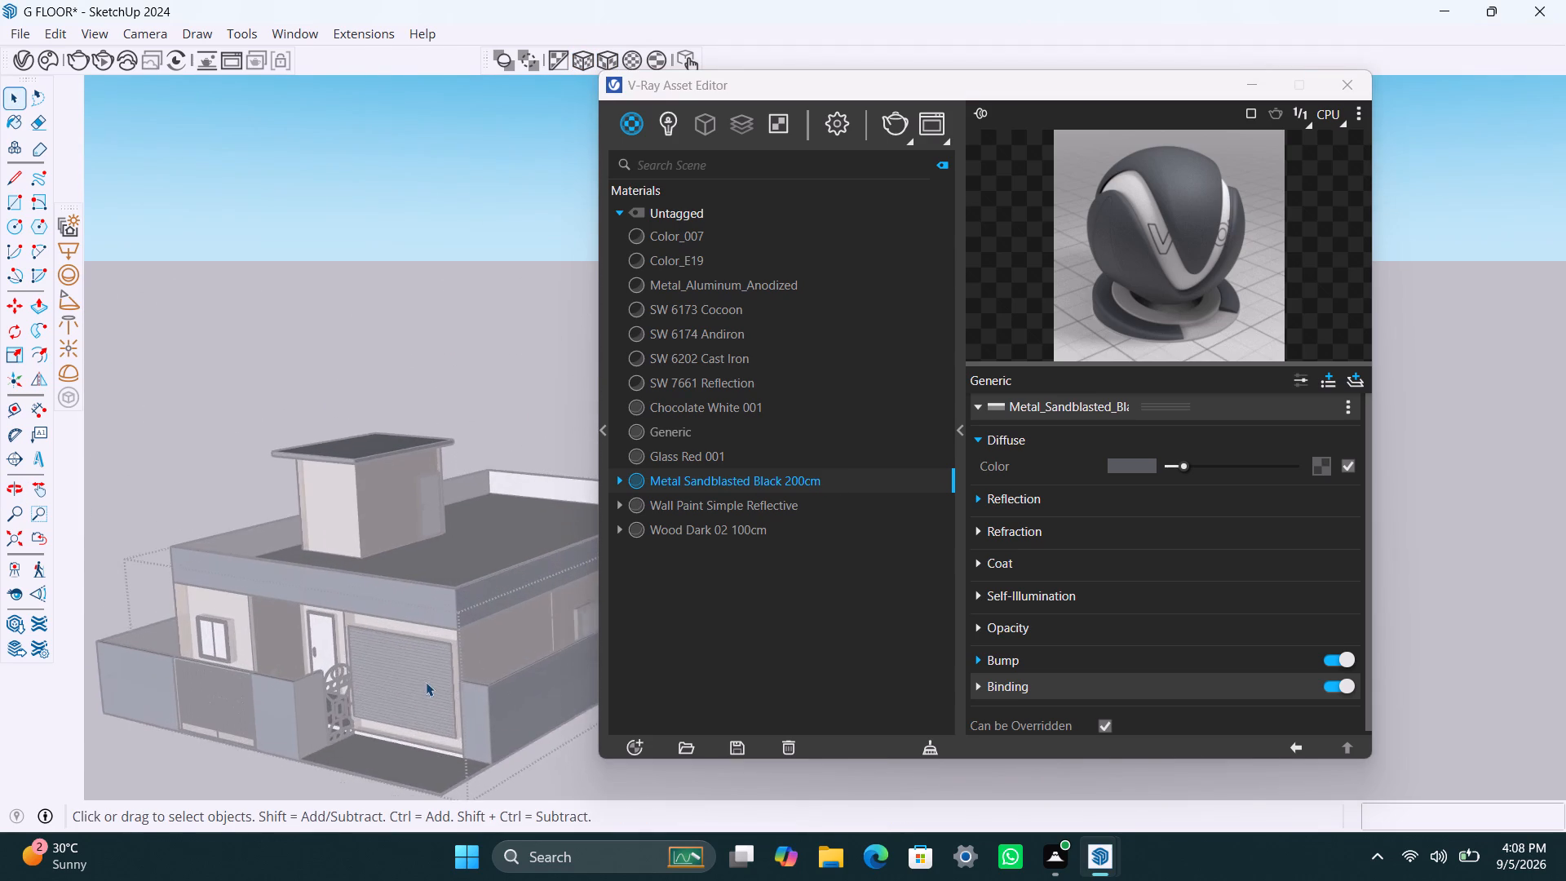
{"action": "scroll", "coordinate": [426, 682], "scroll_direction": "up", "scroll_amount": 3}
{"action": "scroll", "coordinate": [422, 480], "scroll_direction": "down", "scroll_amount": 4}
{"action": "scroll", "coordinate": [461, 467], "scroll_direction": "up", "scroll_amount": 4}
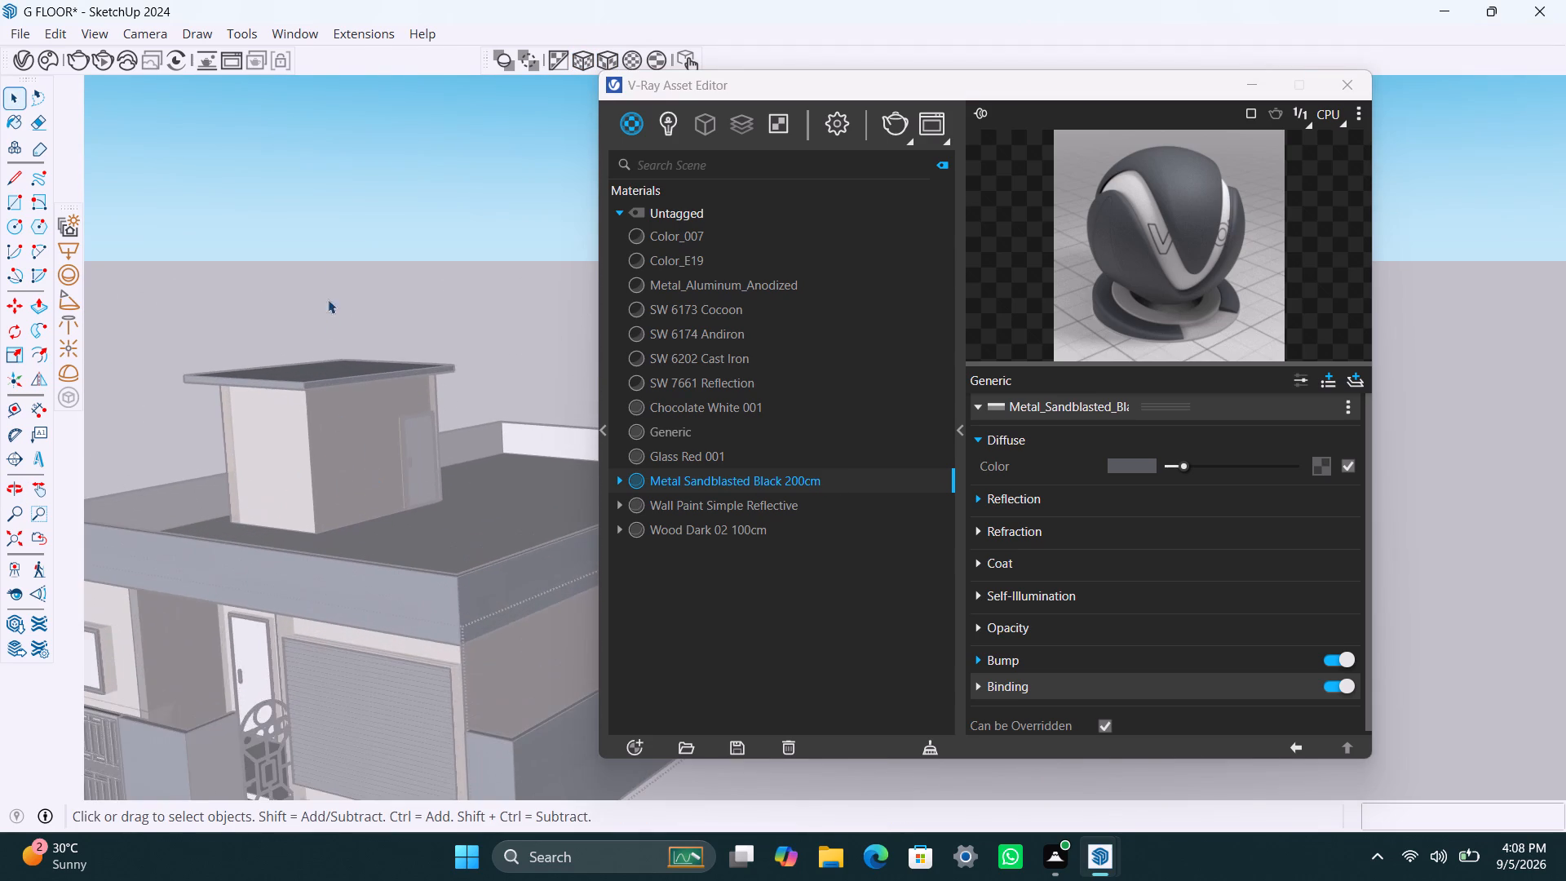
{"action": "left_click", "coordinate": [326, 262]}
{"action": "scroll", "coordinate": [474, 485], "scroll_direction": "up", "scroll_amount": 4}
{"action": "middle_click_drag", "start_coordinate": [493, 575], "coordinate": [298, 586]}
{"action": "double_click", "coordinate": [394, 189]}
{"action": "scroll", "coordinate": [434, 424], "scroll_direction": "up", "scroll_amount": 5}
{"action": "triple_click", "coordinate": [414, 396]}
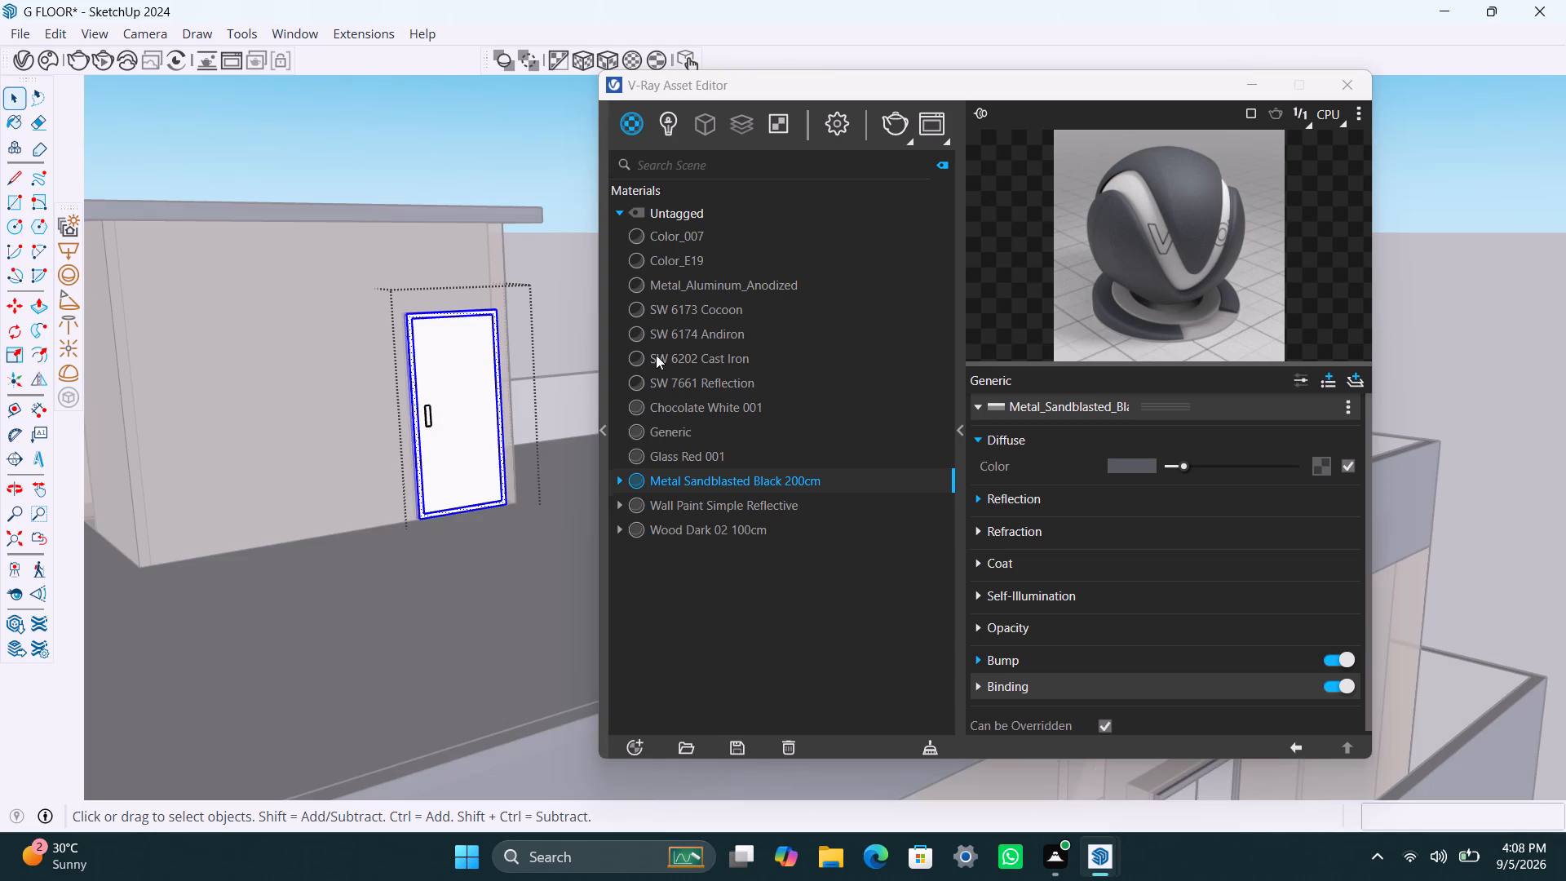
{"action": "right_click", "coordinate": [676, 481]}
{"action": "left_click", "coordinate": [732, 253]}
{"action": "scroll", "coordinate": [408, 462], "scroll_direction": "up", "scroll_amount": 2}
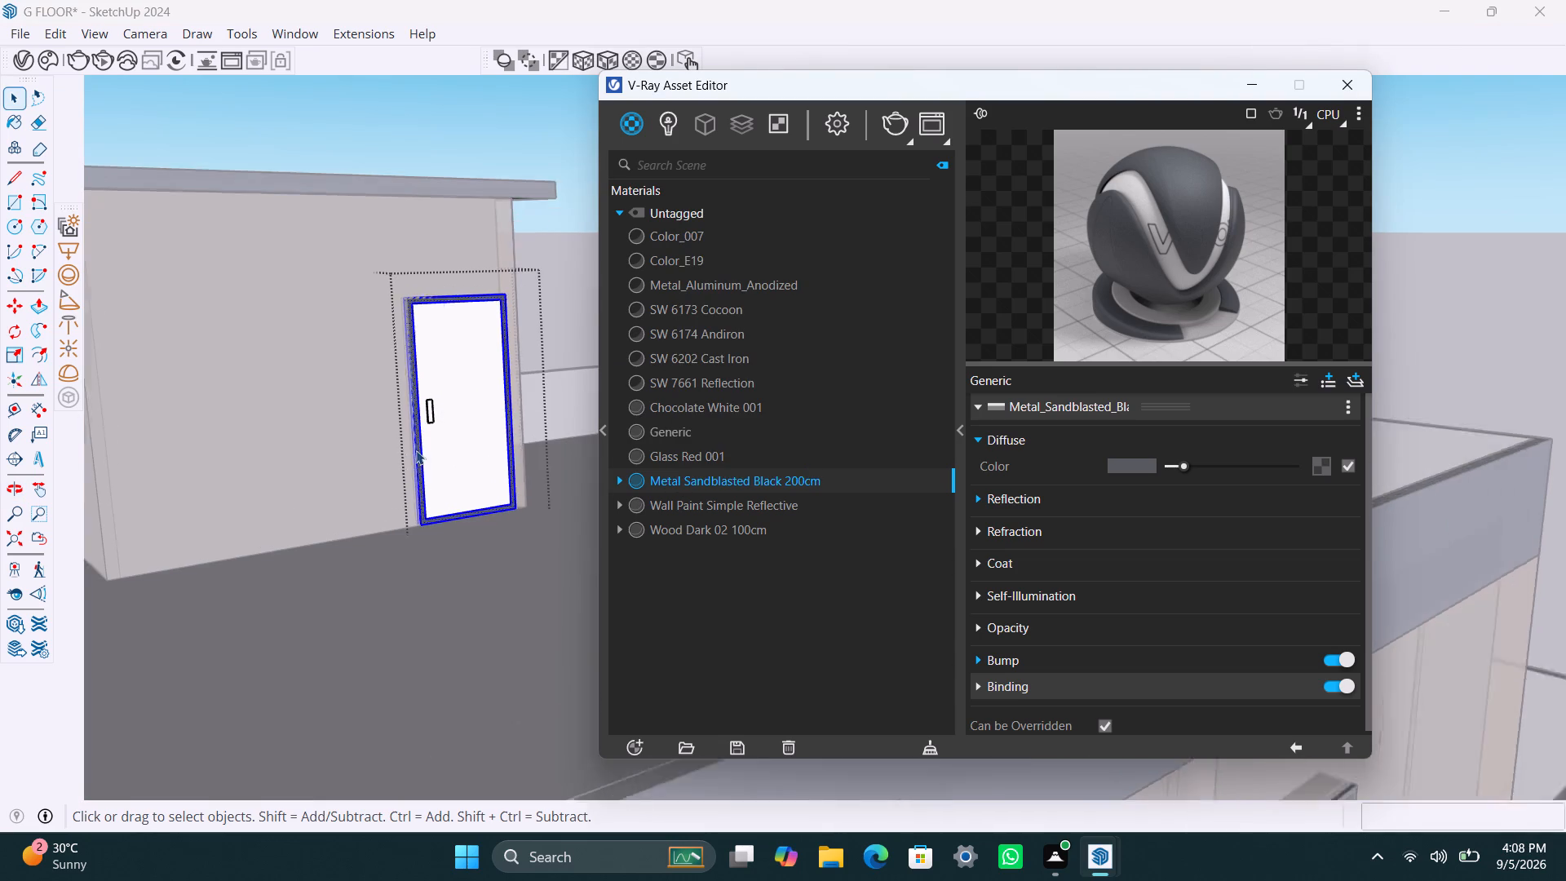
{"action": "left_click", "coordinate": [613, 55]}
Apply Metal Sandblasted Black 200cm with the fitted cubic texture projection to the handle of the rooftop stair room's door.
{"action": "scroll", "coordinate": [506, 359], "scroll_direction": "up", "scroll_amount": 7}
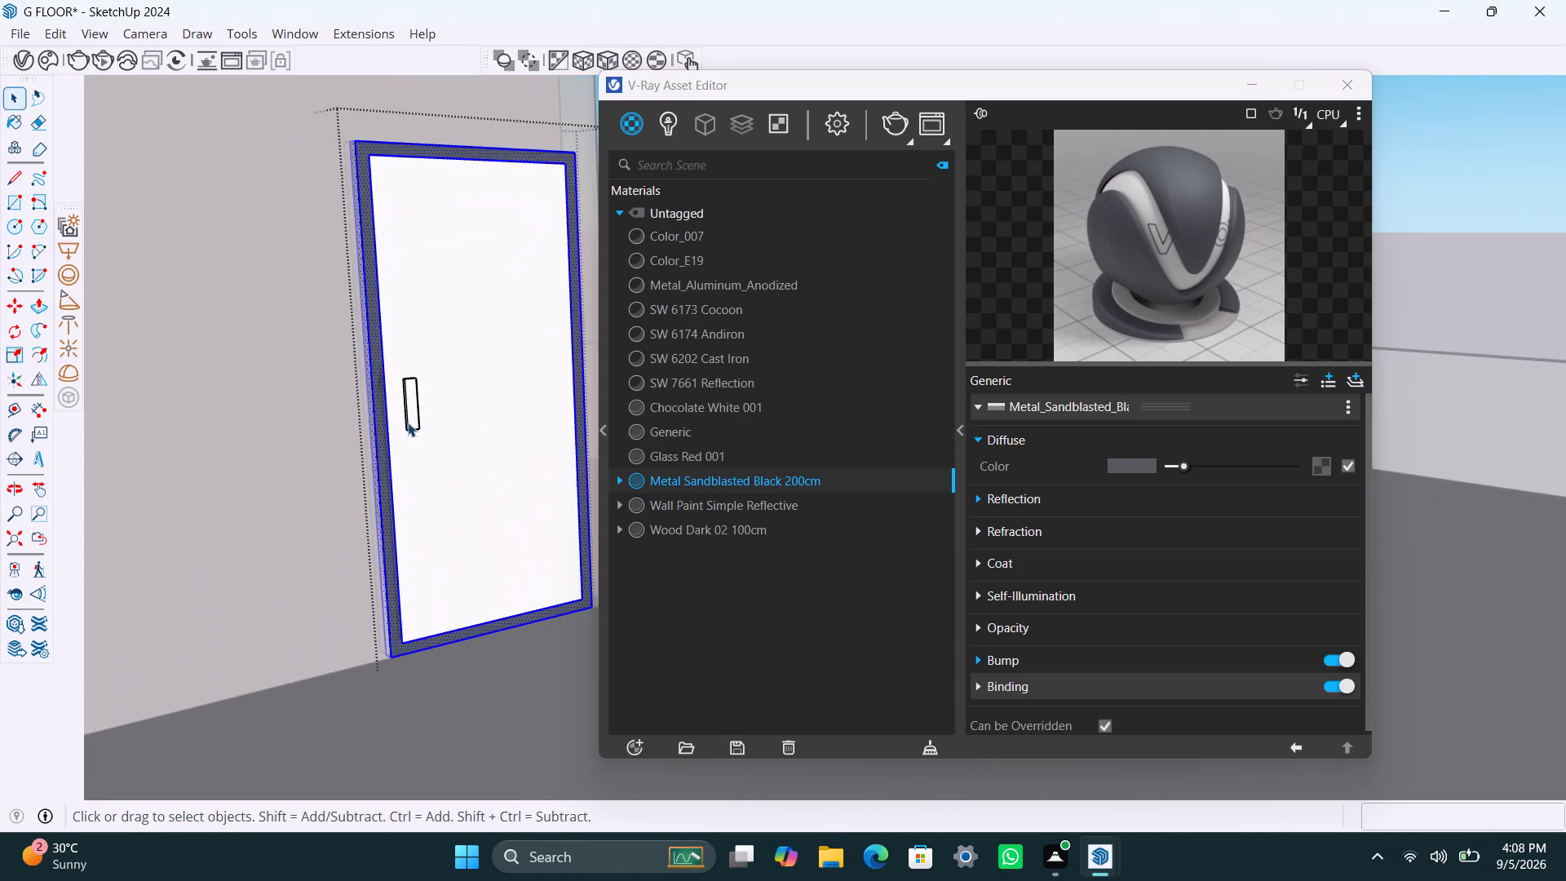
{"action": "left_click", "coordinate": [413, 410]}
{"action": "left_click", "coordinate": [413, 410]}
{"action": "left_click", "coordinate": [413, 410]}
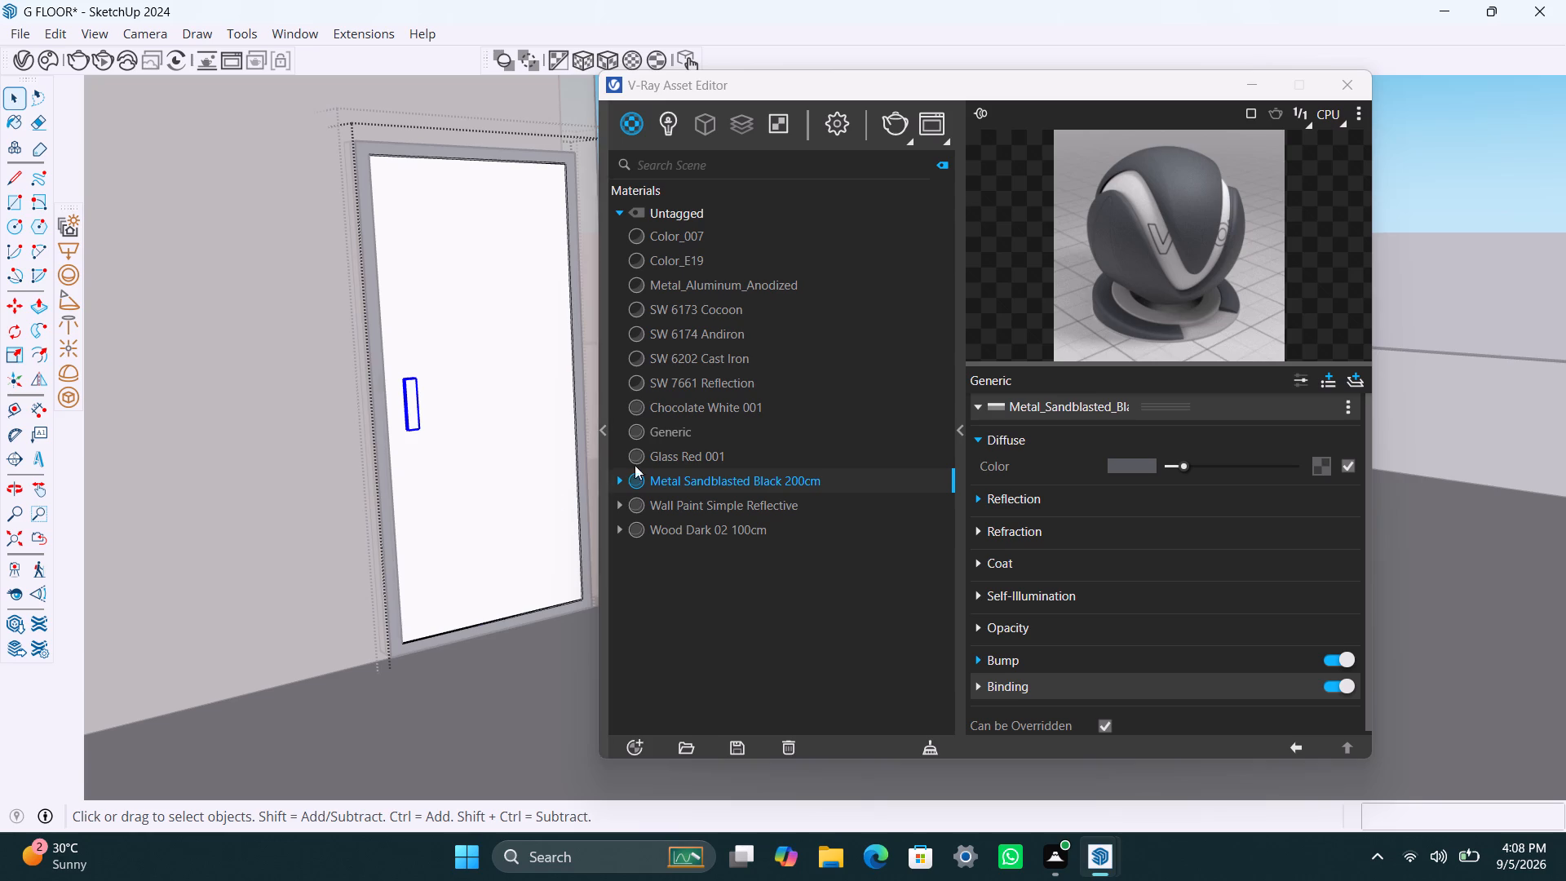
{"action": "right_click", "coordinate": [701, 480]}
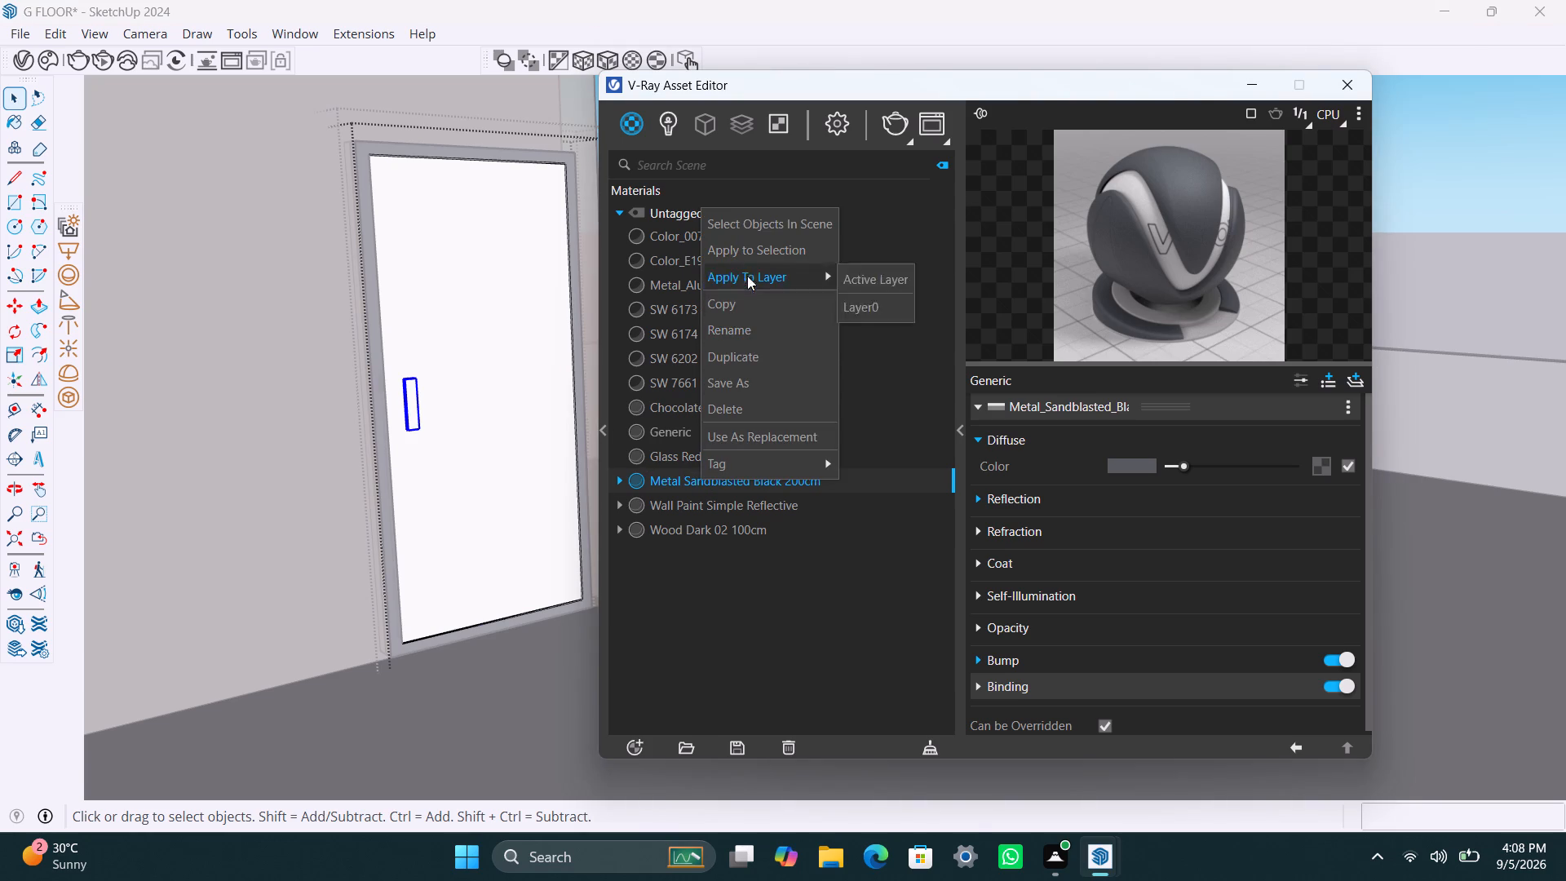
{"action": "left_click", "coordinate": [747, 258]}
{"action": "left_click", "coordinate": [606, 59]}
Close the door group, clear the asset editor away and examine the front of the house for surfaces still lacking material.
{"action": "scroll", "coordinate": [770, 318], "scroll_direction": "down", "scroll_amount": 4}
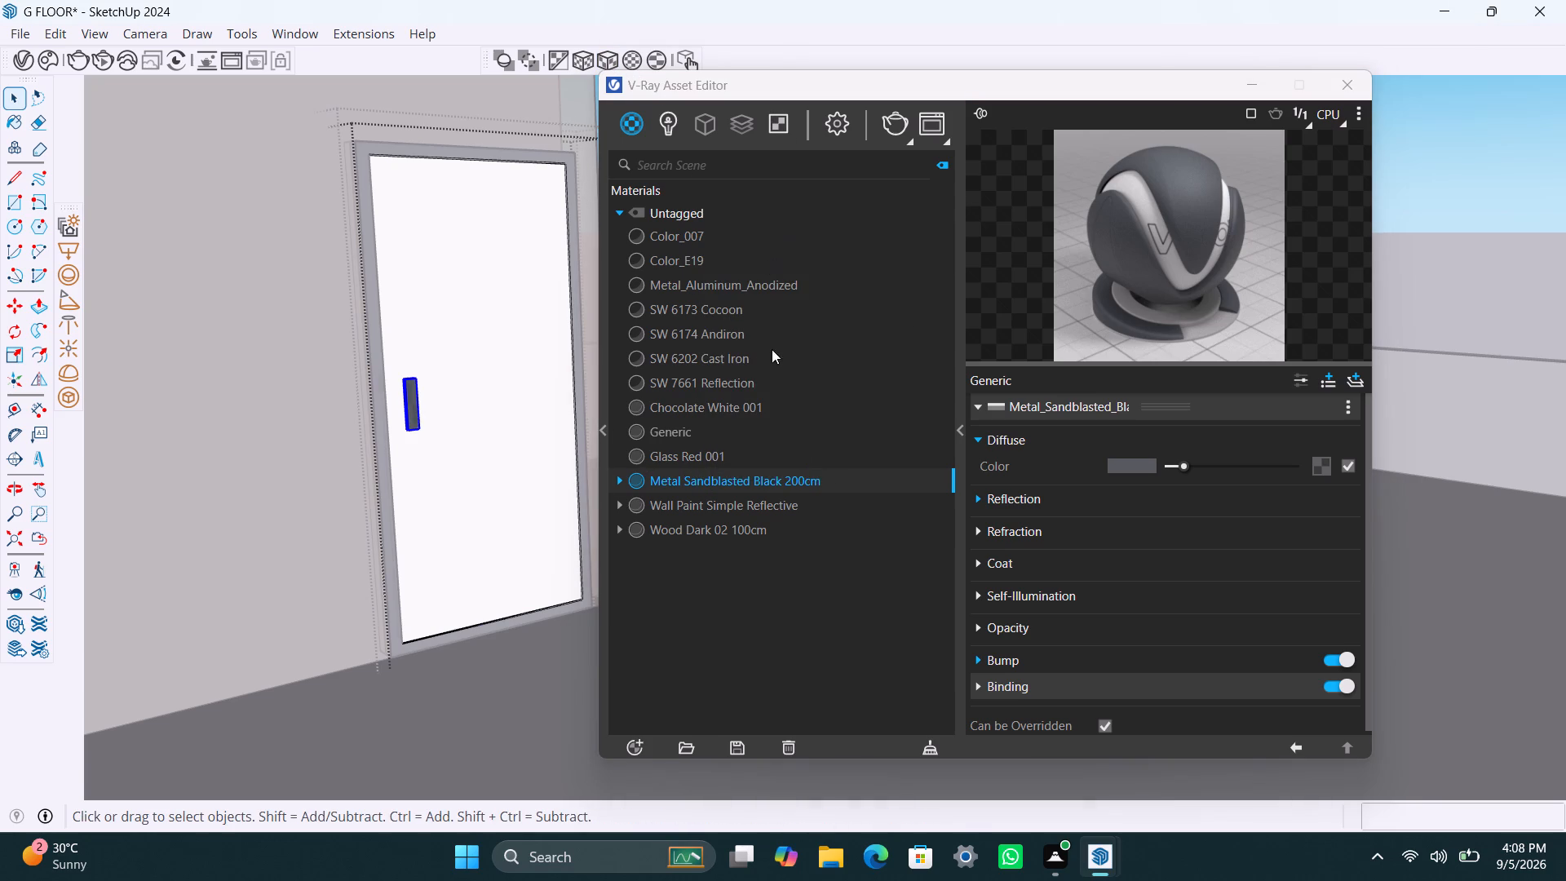
{"action": "scroll", "coordinate": [772, 349], "scroll_direction": "down", "scroll_amount": 11}
{"action": "scroll", "coordinate": [638, 353], "scroll_direction": "down", "scroll_amount": 6}
{"action": "left_click", "coordinate": [1046, 75]}
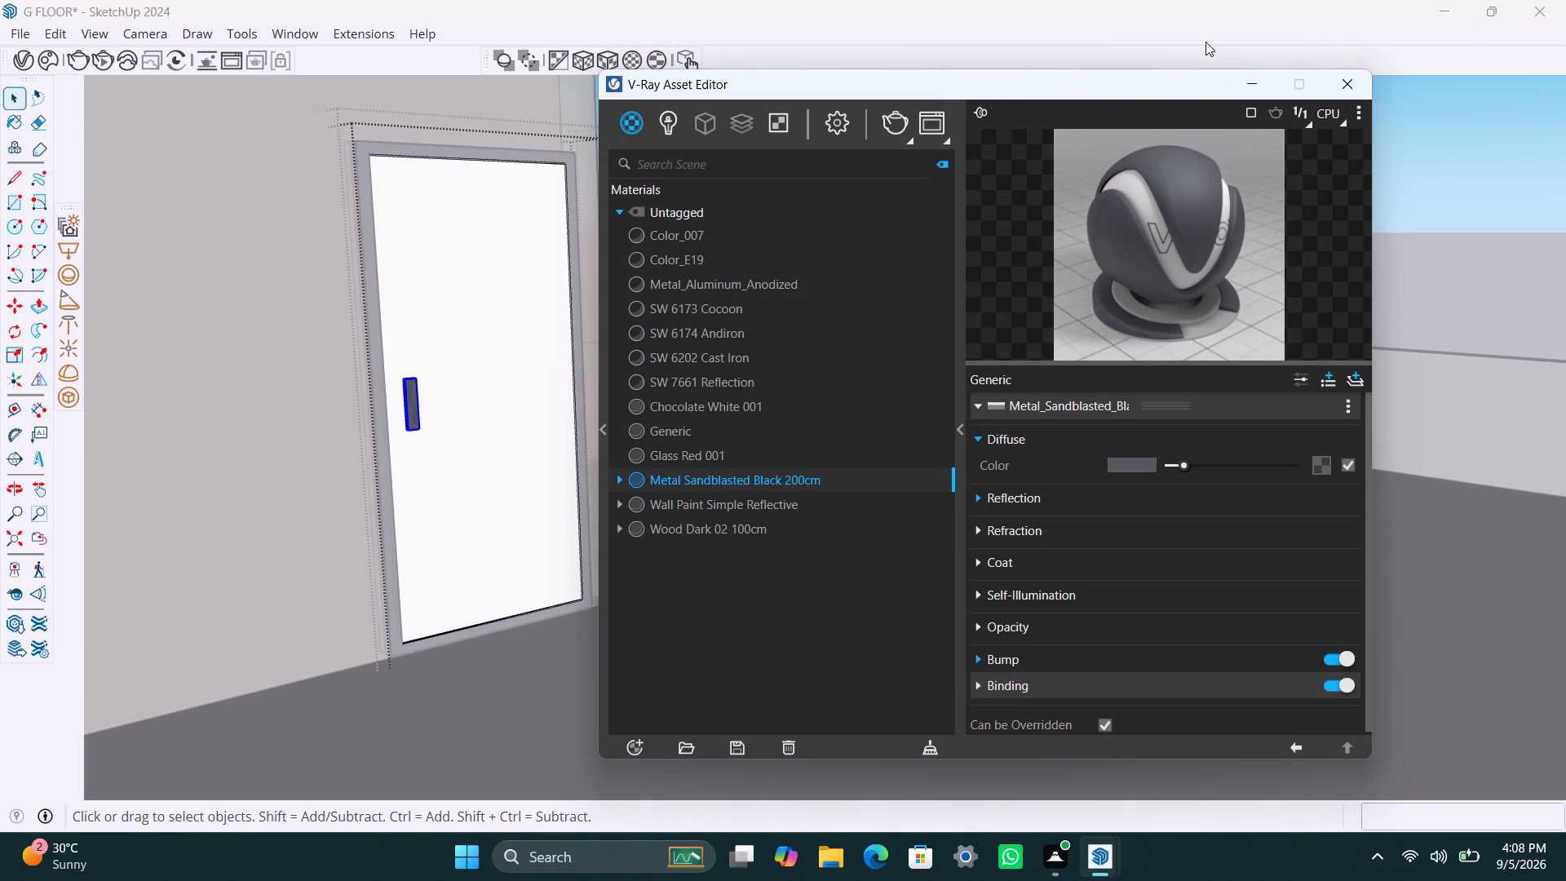
{"action": "left_click", "coordinate": [1262, 85]}
{"action": "left_click", "coordinate": [1431, 115]}
{"action": "scroll", "coordinate": [1241, 272], "scroll_direction": "down", "scroll_amount": 6}
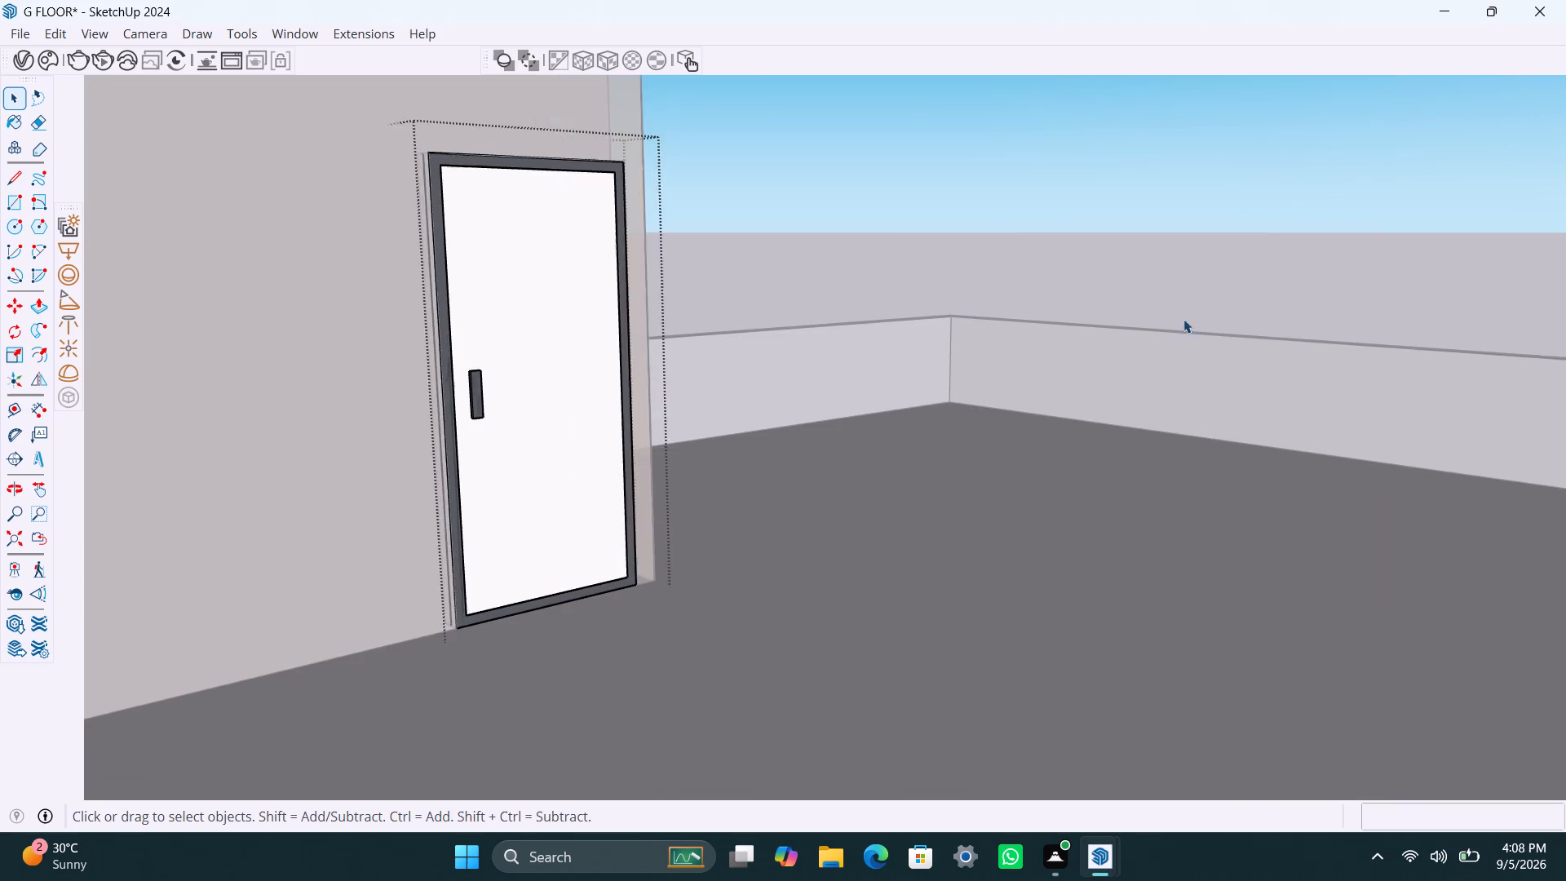
{"action": "scroll", "coordinate": [1183, 319], "scroll_direction": "down", "scroll_amount": 16}
{"action": "left_click", "coordinate": [1146, 243]}
{"action": "scroll", "coordinate": [1051, 339], "scroll_direction": "down", "scroll_amount": 14}
{"action": "middle_click_drag", "start_coordinate": [928, 447], "coordinate": [902, 449]}
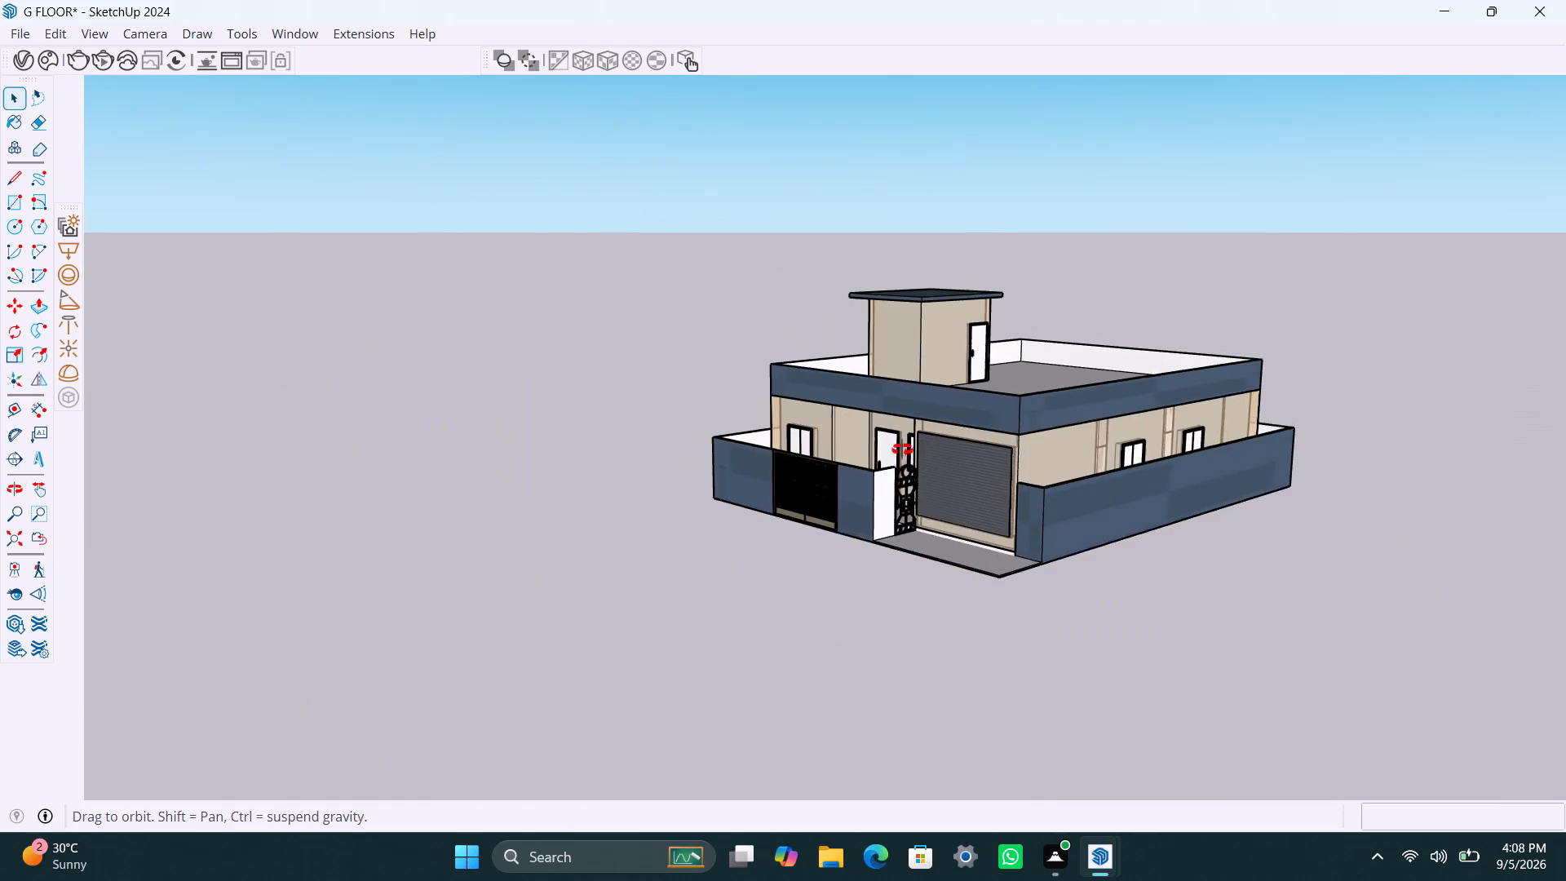
{"action": "middle_click_drag", "start_coordinate": [902, 449], "coordinate": [974, 520]}
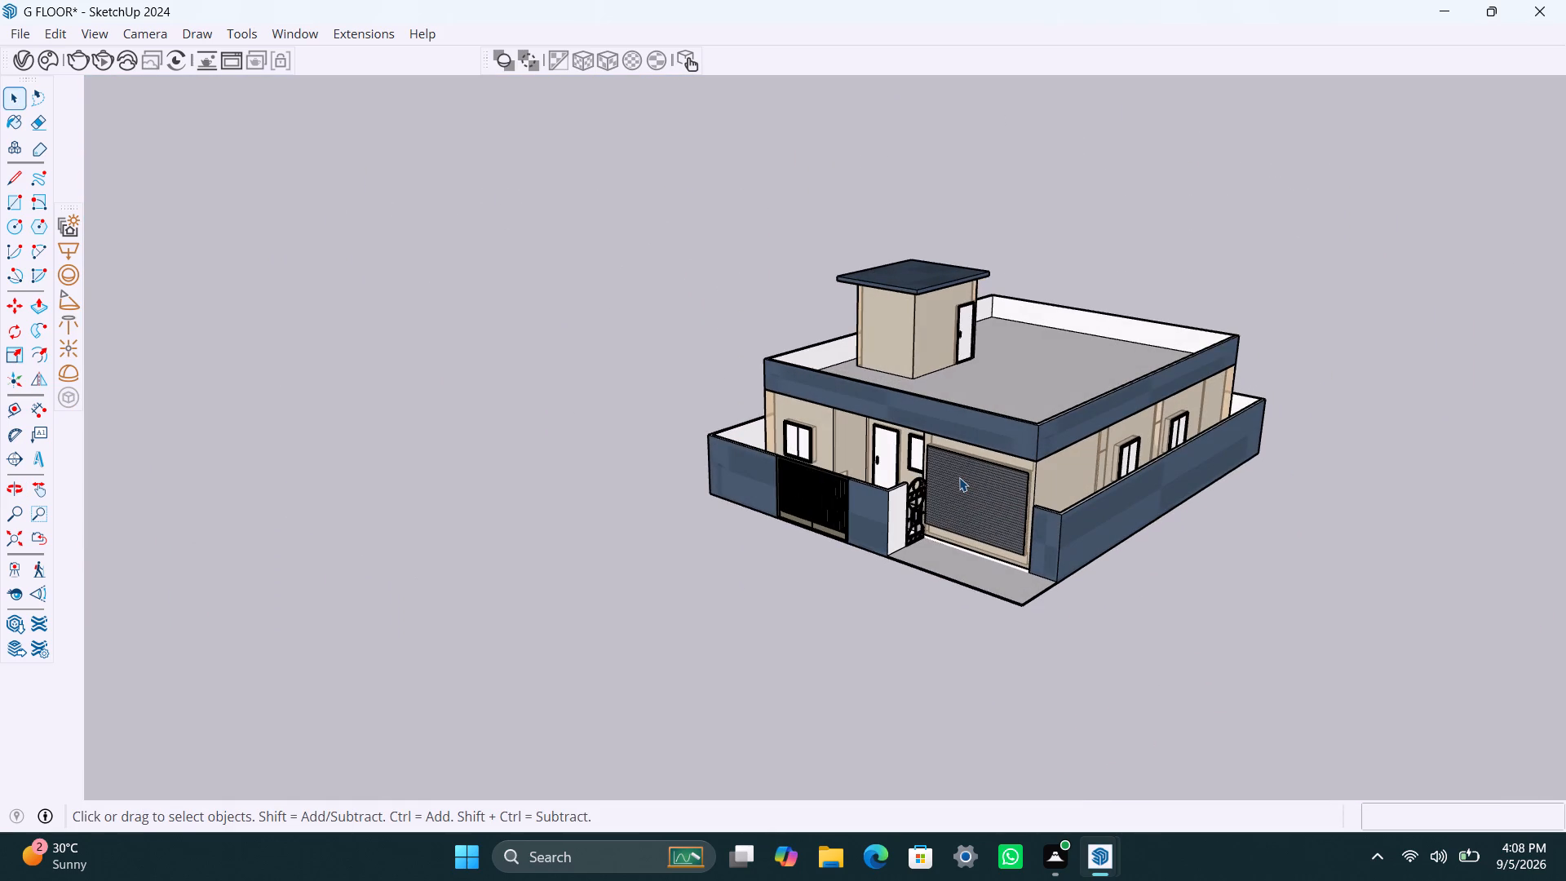
{"action": "scroll", "coordinate": [987, 581], "scroll_direction": "up", "scroll_amount": 16}
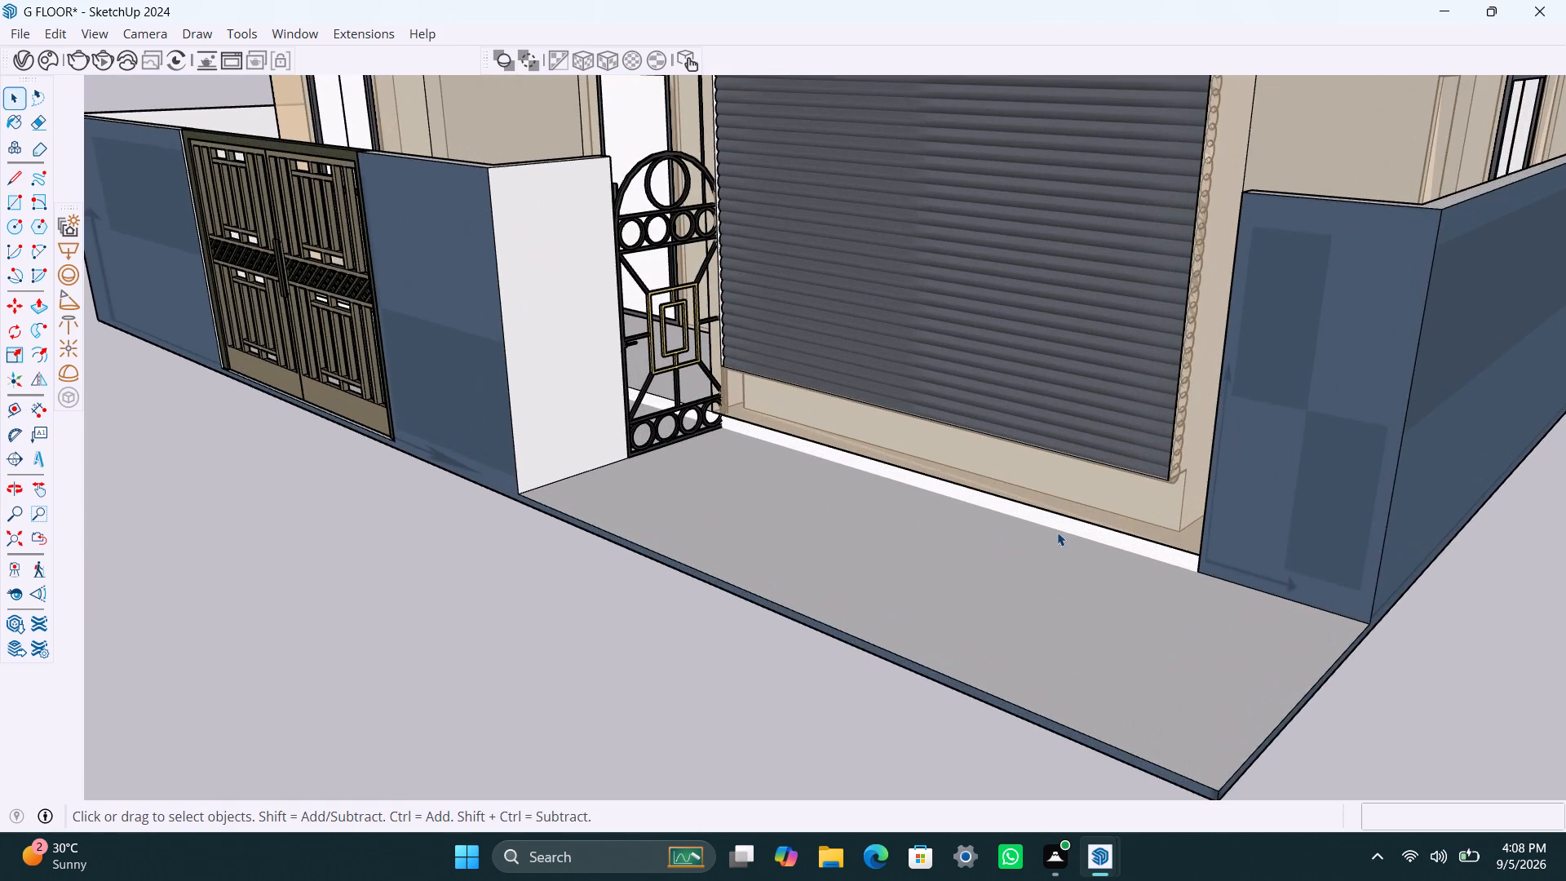
{"action": "scroll", "coordinate": [1067, 472], "scroll_direction": "down", "scroll_amount": 5}
{"action": "scroll", "coordinate": [916, 447], "scroll_direction": "down", "scroll_amount": 9}
{"action": "scroll", "coordinate": [919, 480], "scroll_direction": "up", "scroll_amount": 2}
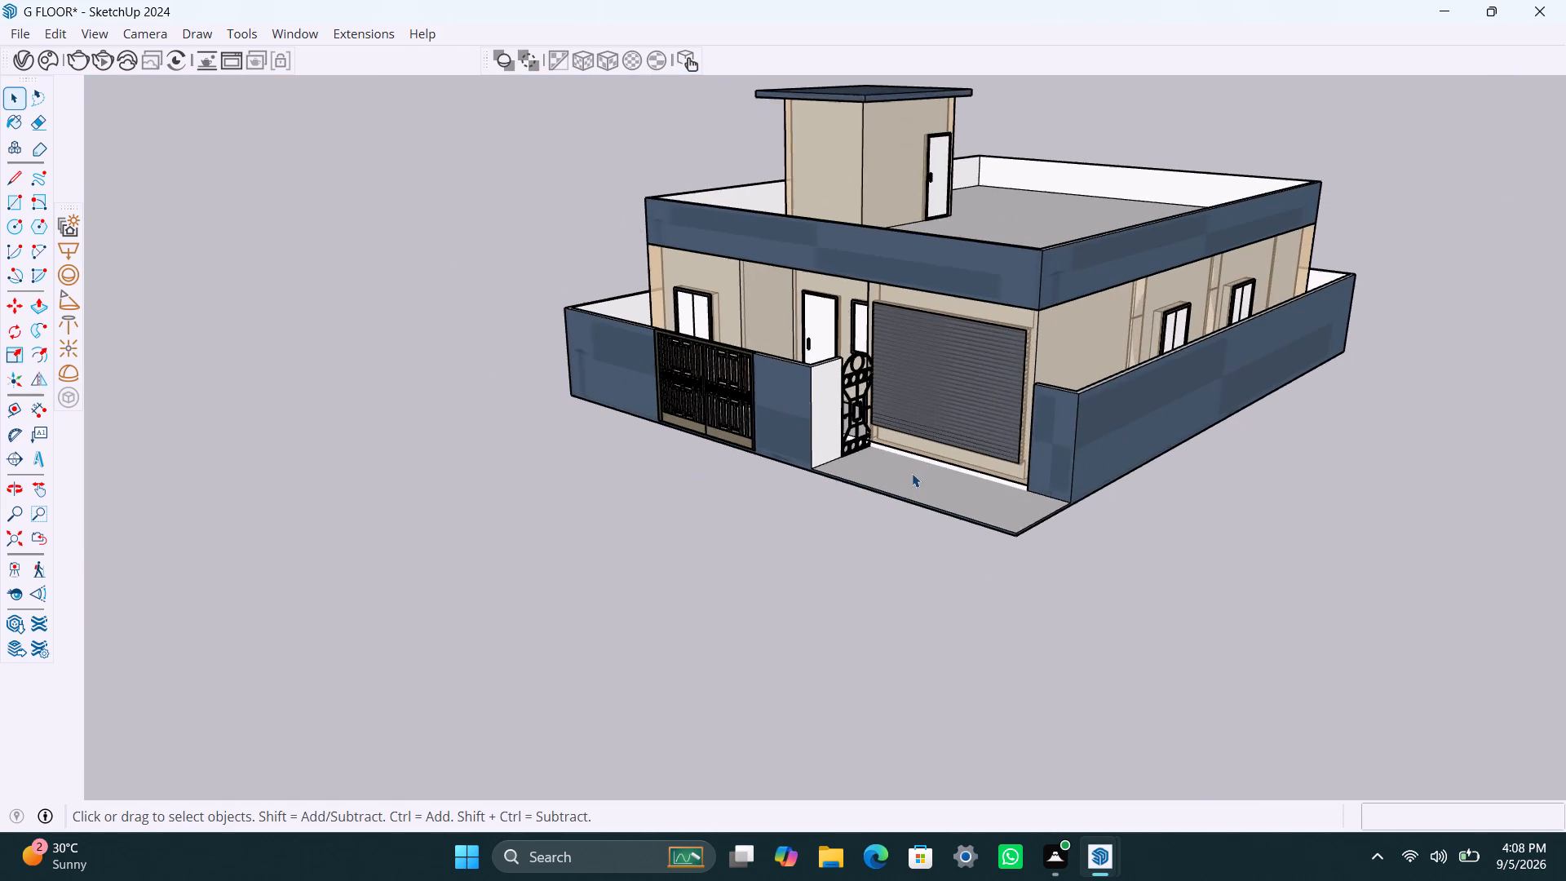
{"action": "scroll", "coordinate": [913, 480], "scroll_direction": "up", "scroll_amount": 11}
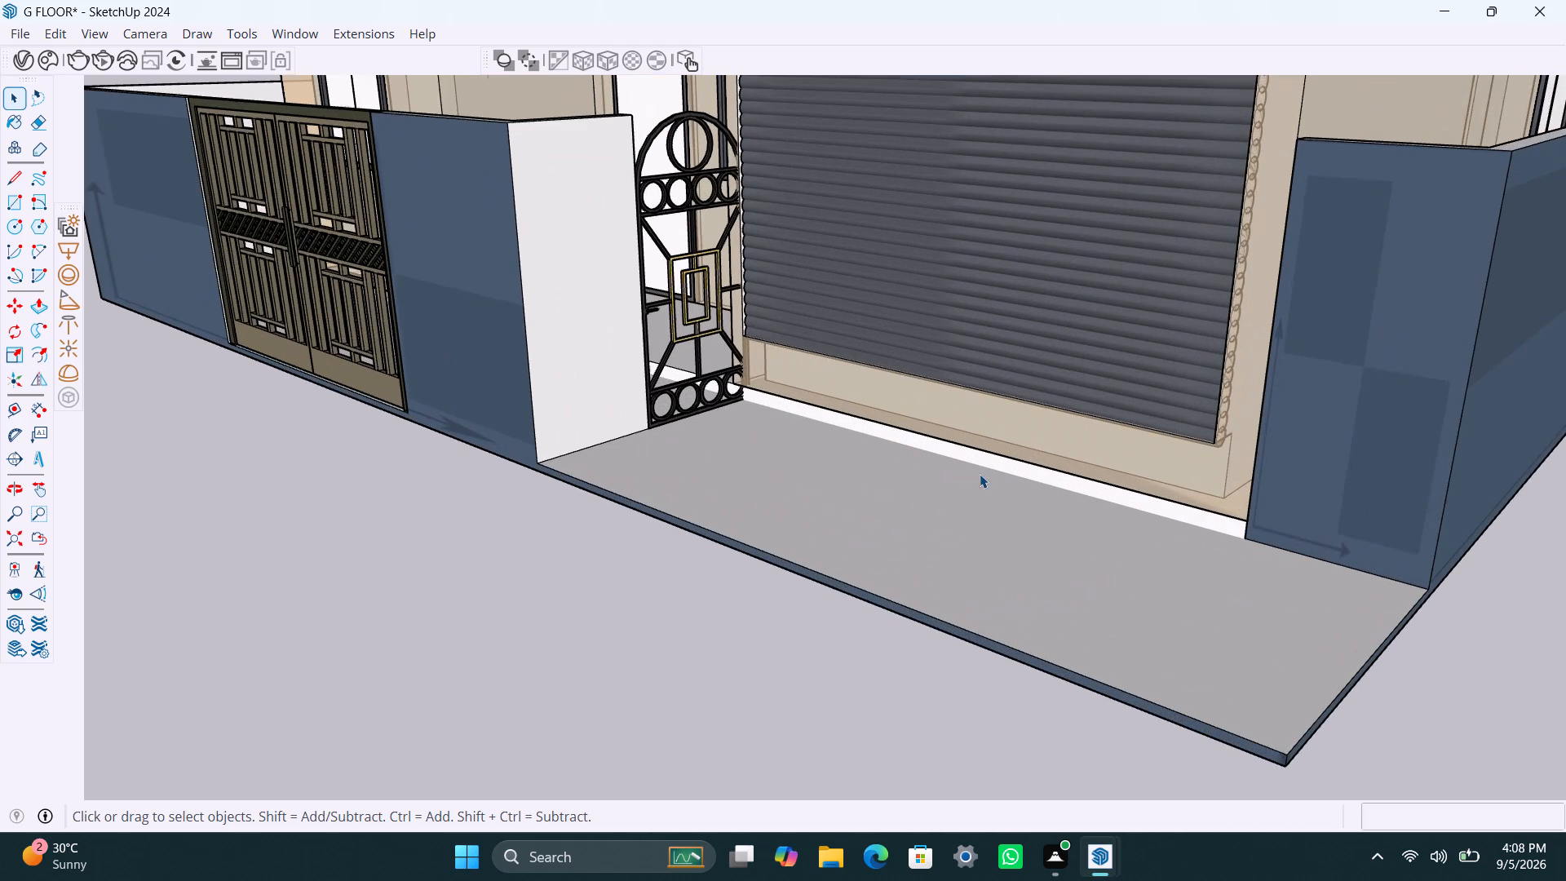
{"action": "left_click", "coordinate": [1007, 471]}
{"action": "scroll", "coordinate": [991, 482], "scroll_direction": "down", "scroll_amount": 10}
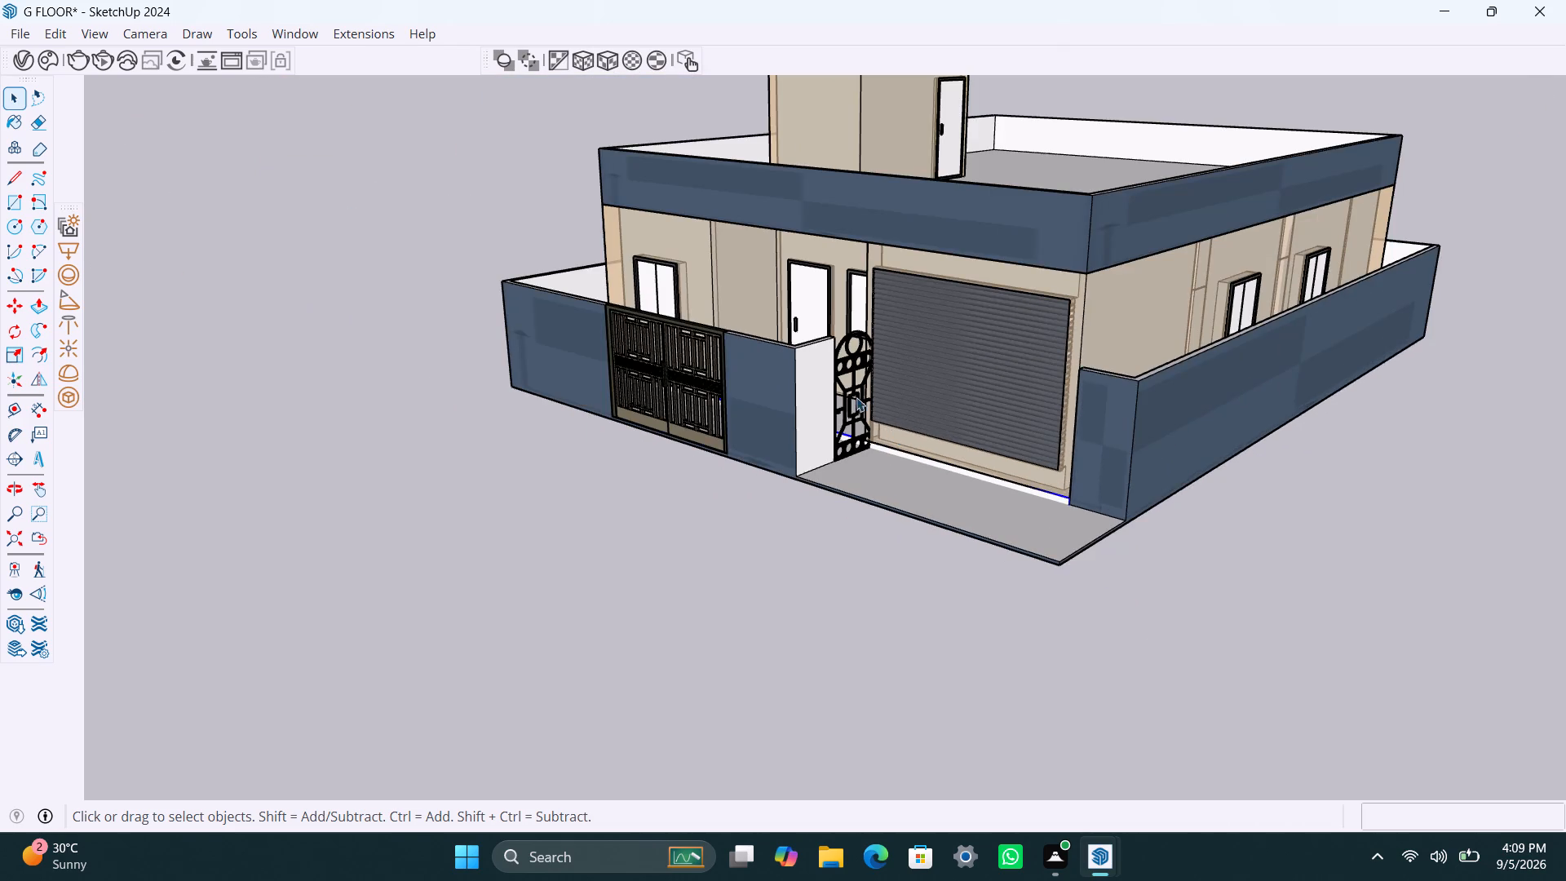
{"action": "scroll", "coordinate": [807, 375], "scroll_direction": "up", "scroll_amount": 5}
Apply Wall Paint Simple Reflective with the fitted cubic texture projection to the white boundary wall end face beside the small ornamental gate.
{"action": "left_click", "coordinate": [801, 413]}
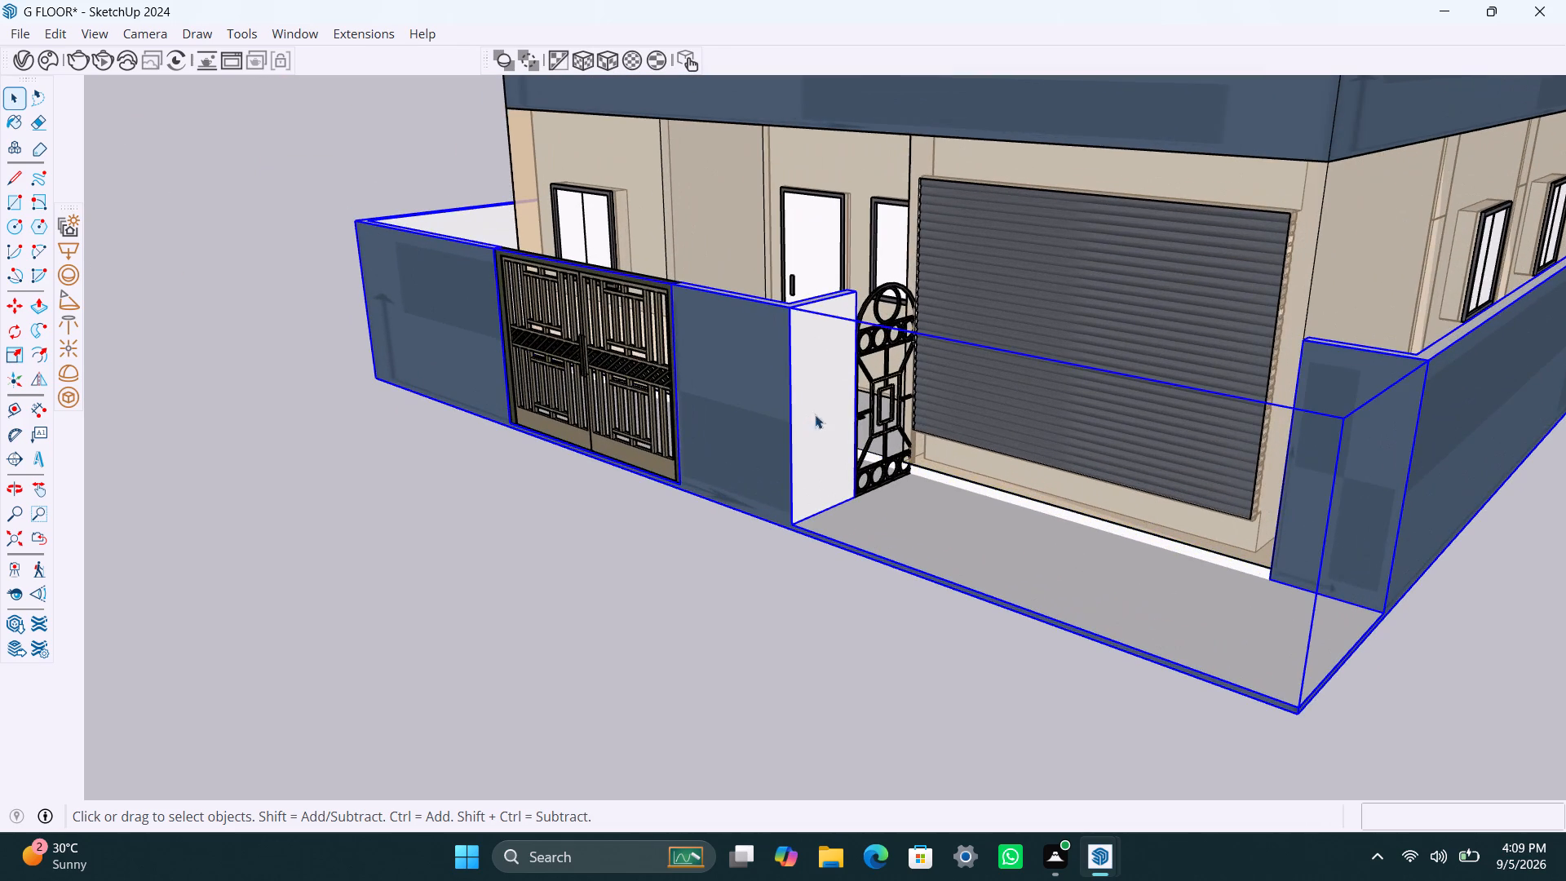
{"action": "triple_click", "coordinate": [826, 406]}
{"action": "left_click", "coordinate": [827, 402]}
{"action": "left_click", "coordinate": [813, 371]}
{"action": "left_click", "coordinate": [813, 370]}
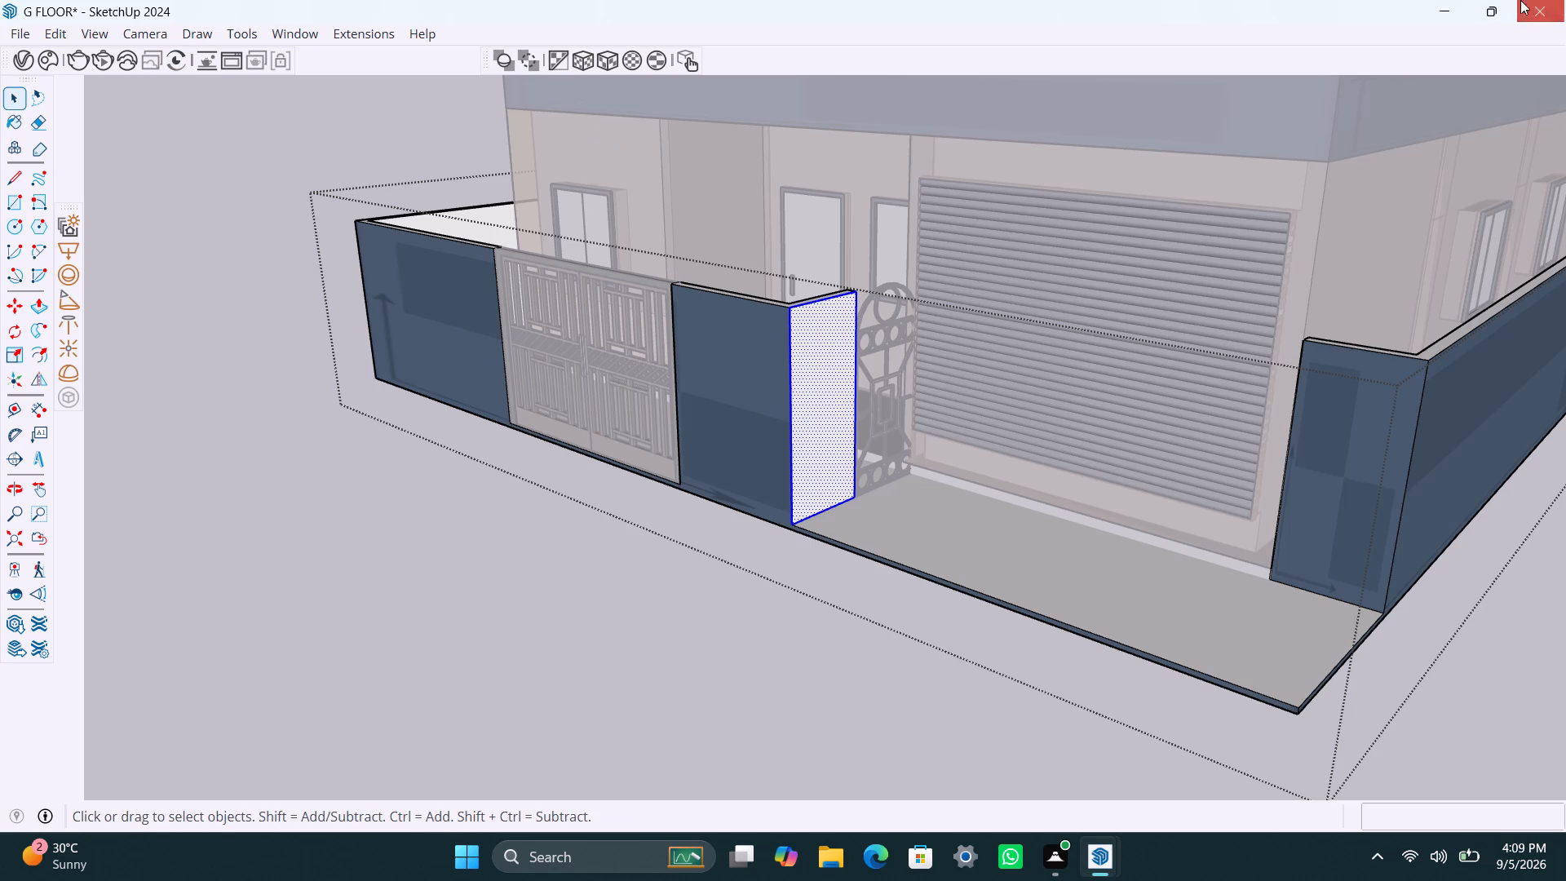
{"action": "left_click", "coordinate": [56, 60]}
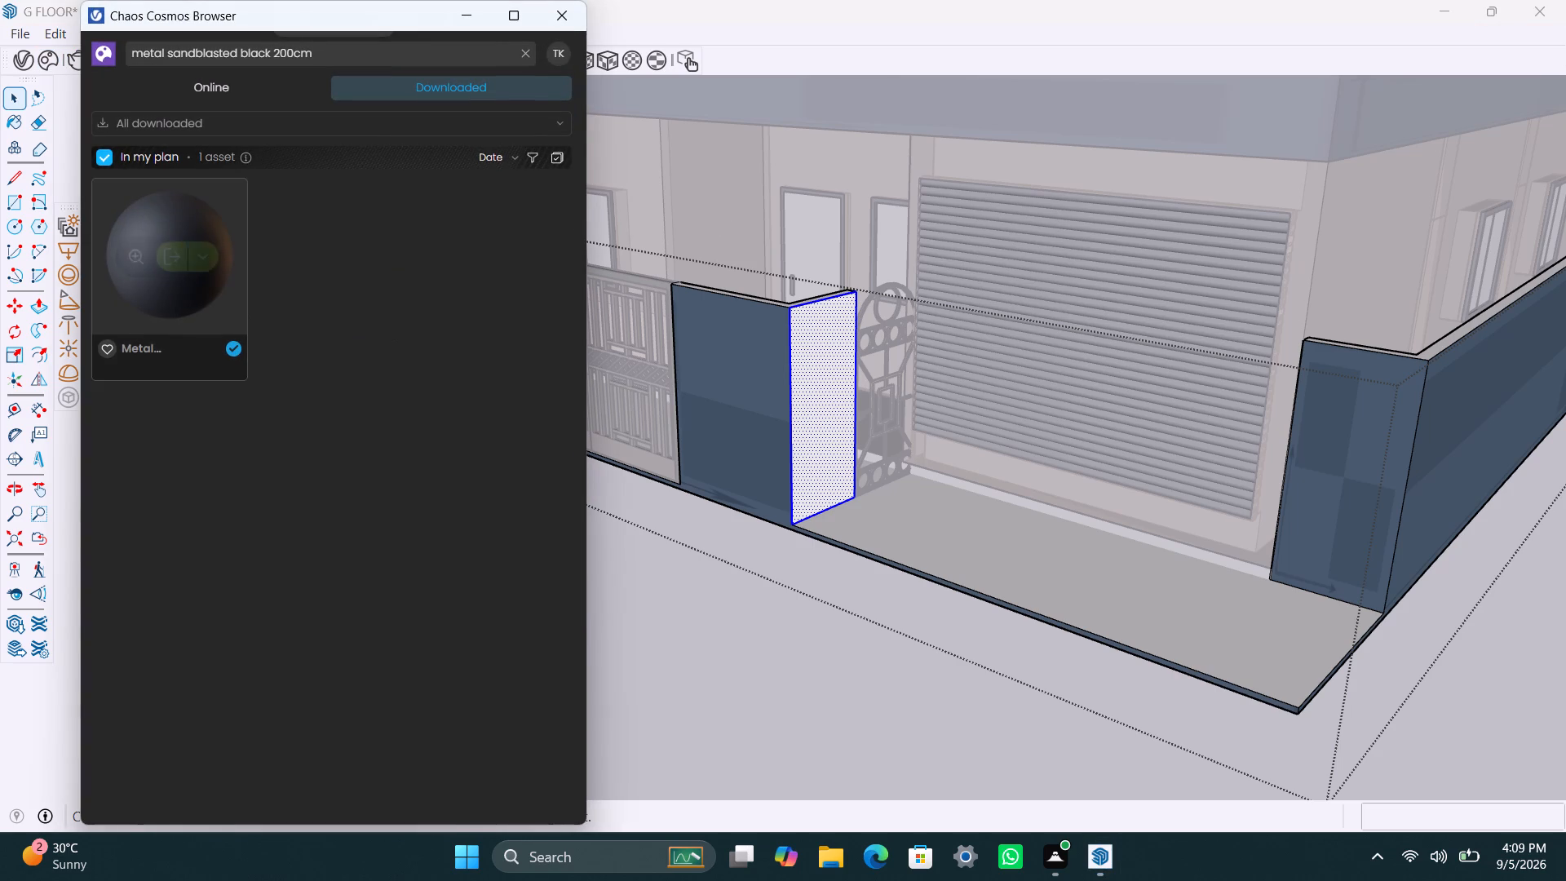
{"action": "left_click", "coordinate": [475, 15]}
{"action": "left_click", "coordinate": [15, 56]}
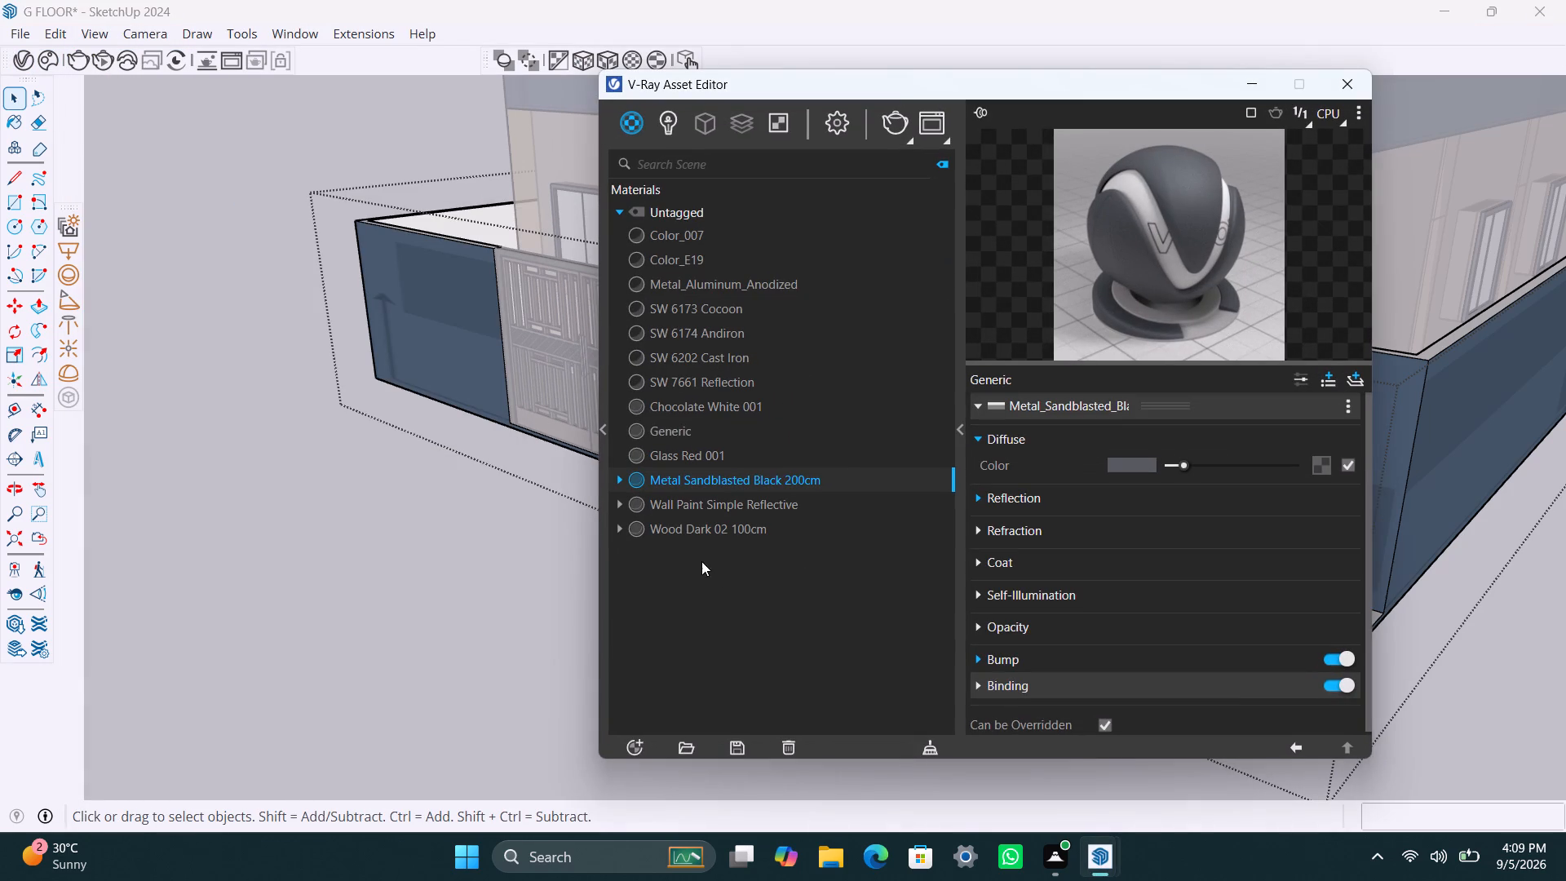
{"action": "left_click", "coordinate": [692, 505]}
{"action": "right_click", "coordinate": [692, 505]}
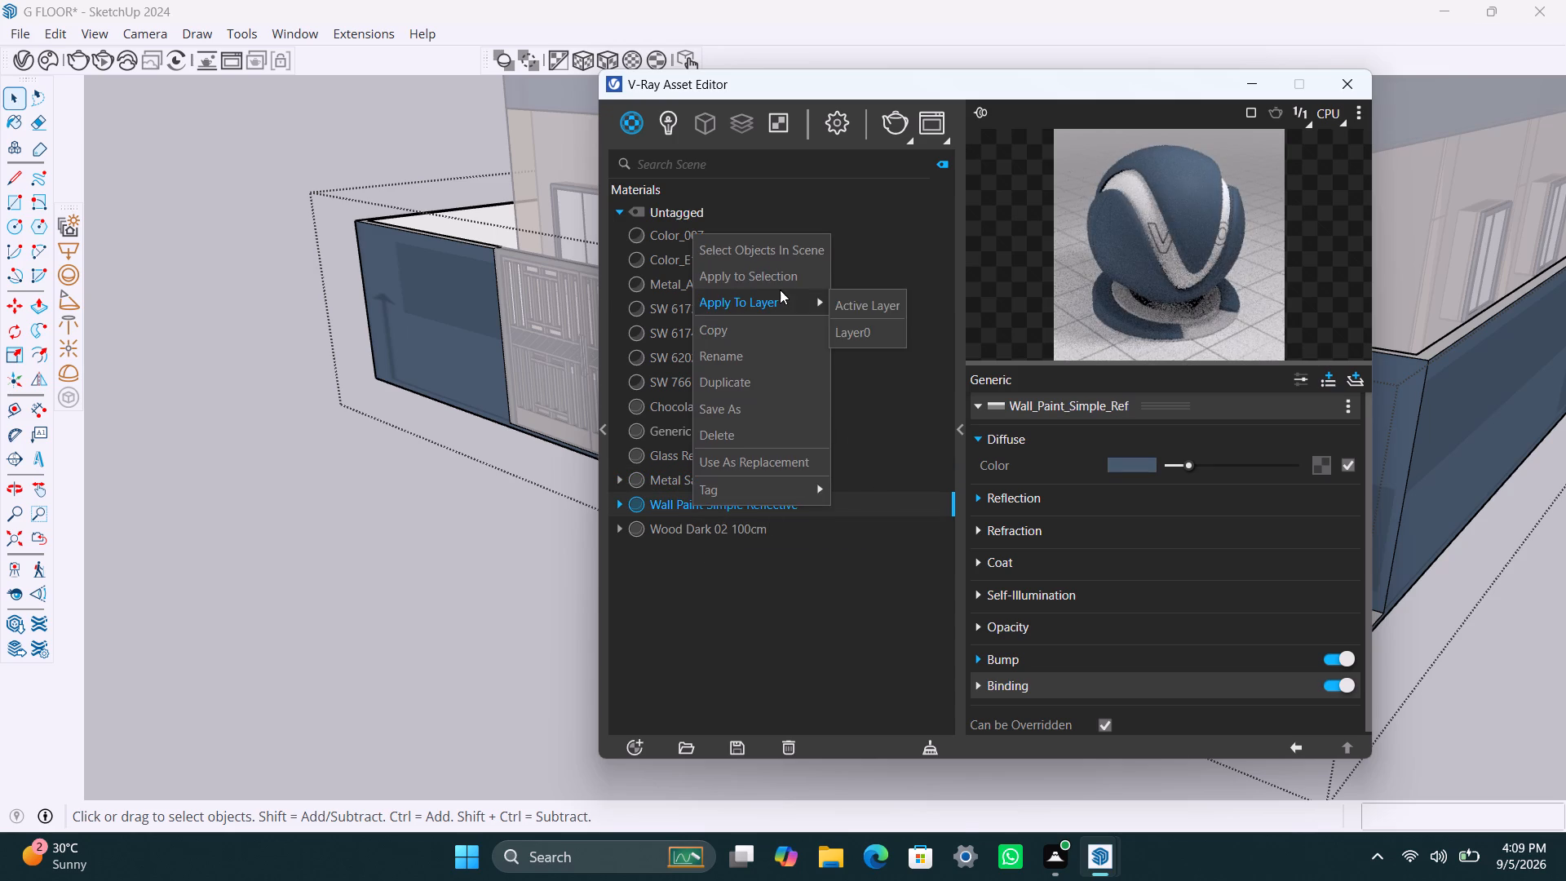
{"action": "left_click", "coordinate": [779, 276]}
{"action": "left_click", "coordinate": [605, 55]}
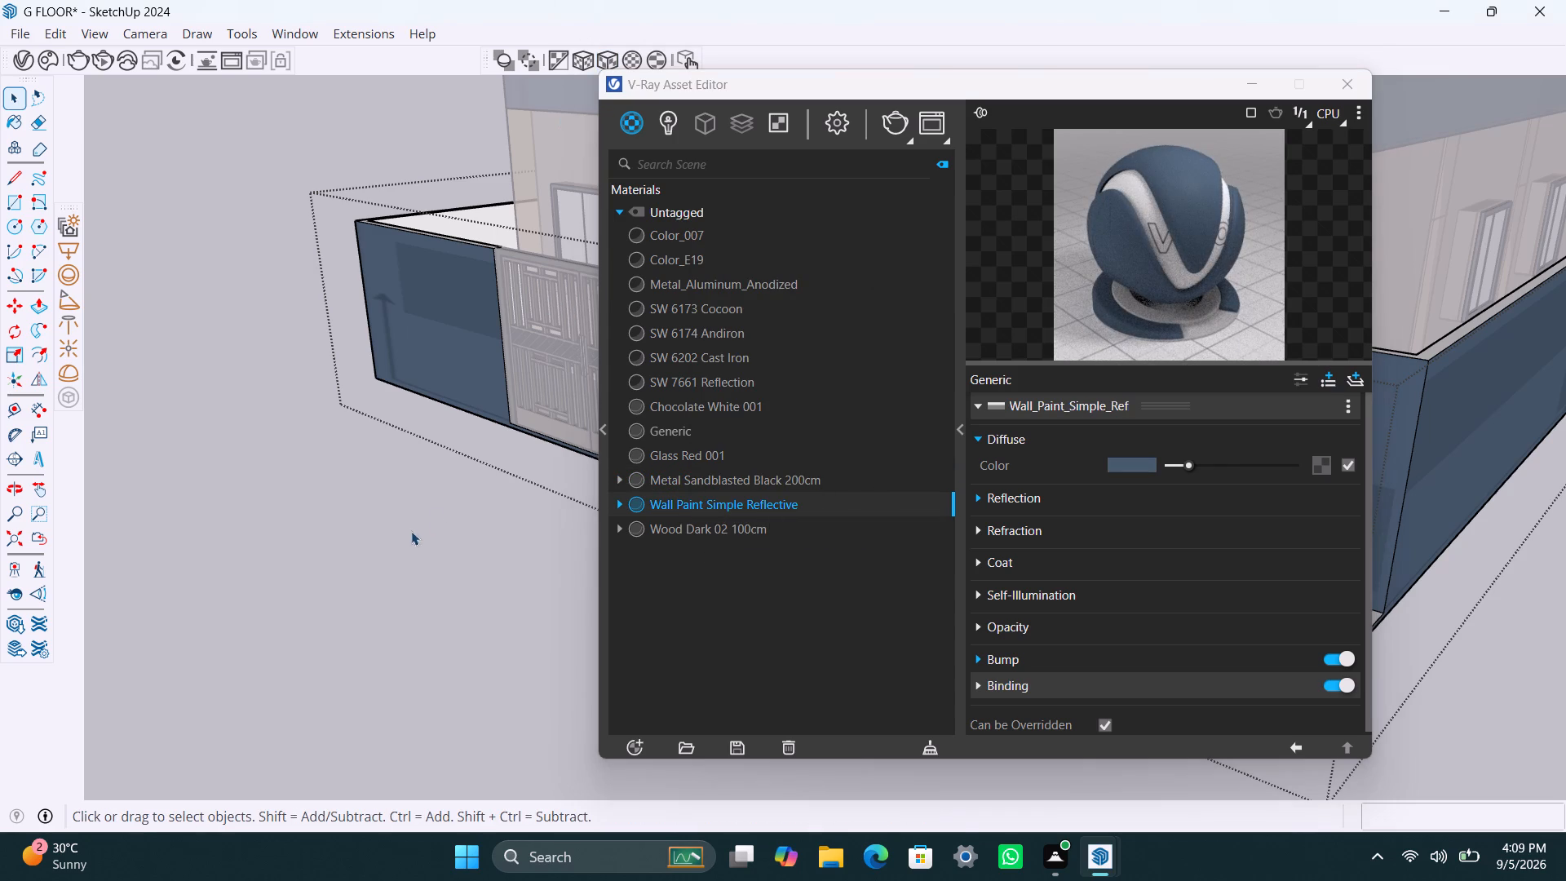
{"action": "left_click", "coordinate": [407, 535]}
Apply Wood Dark 02 100cm with the fitted cubic texture projection to the white panel of the front entrance door.
{"action": "scroll", "coordinate": [503, 403], "scroll_direction": "down", "scroll_amount": 5}
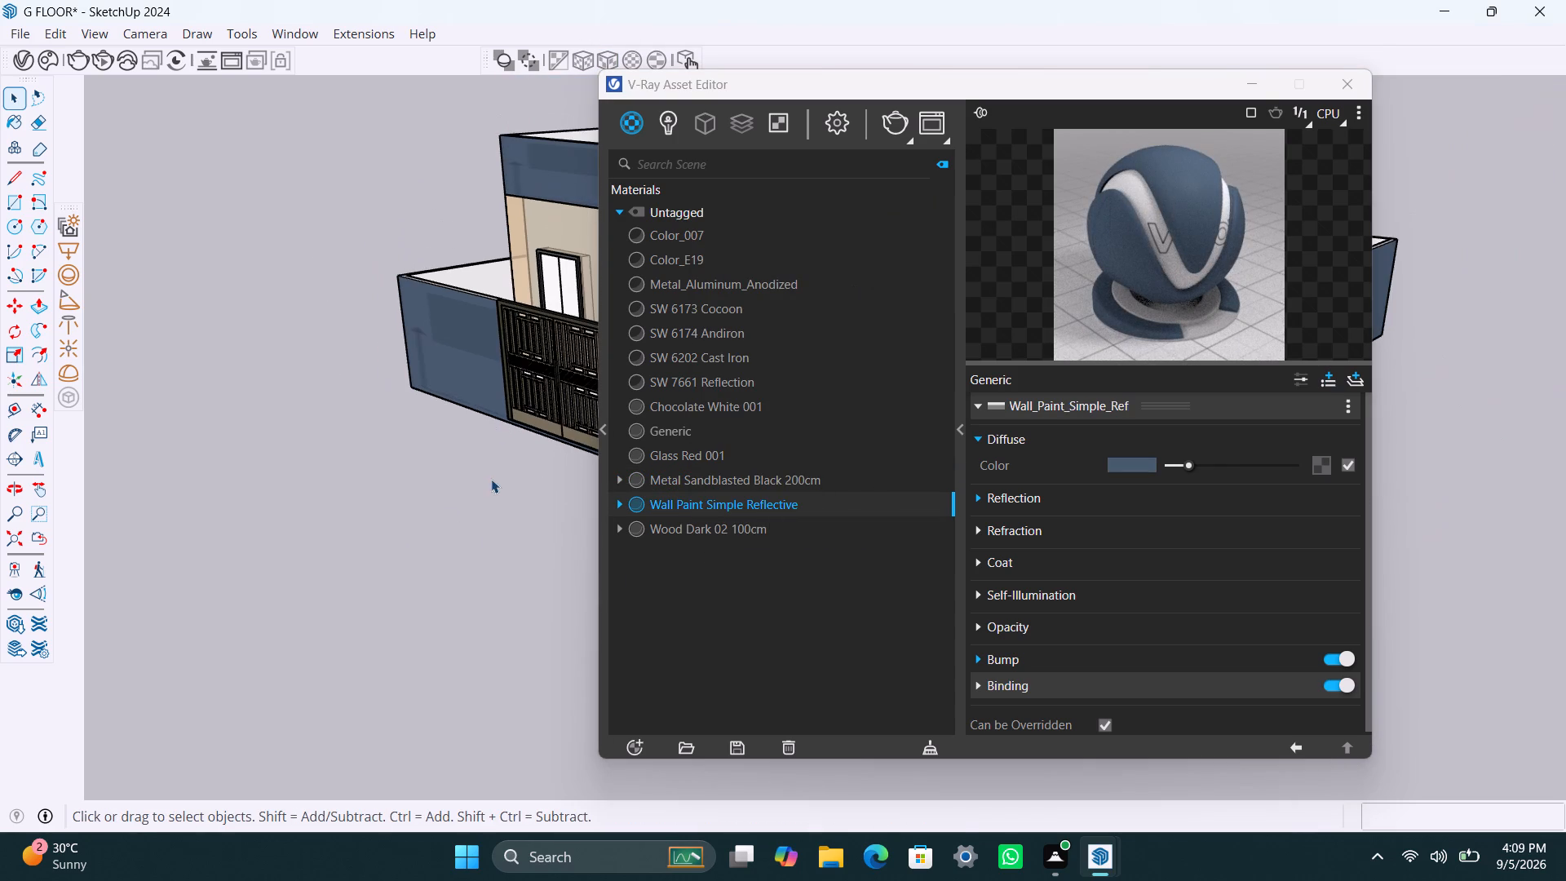
{"action": "middle_click_drag", "start_coordinate": [495, 476], "coordinate": [164, 529], "text": "shift"}
{"action": "scroll", "coordinate": [373, 561], "scroll_direction": "down", "scroll_amount": 4}
{"action": "middle_click_drag", "start_coordinate": [379, 576], "coordinate": [334, 577]}
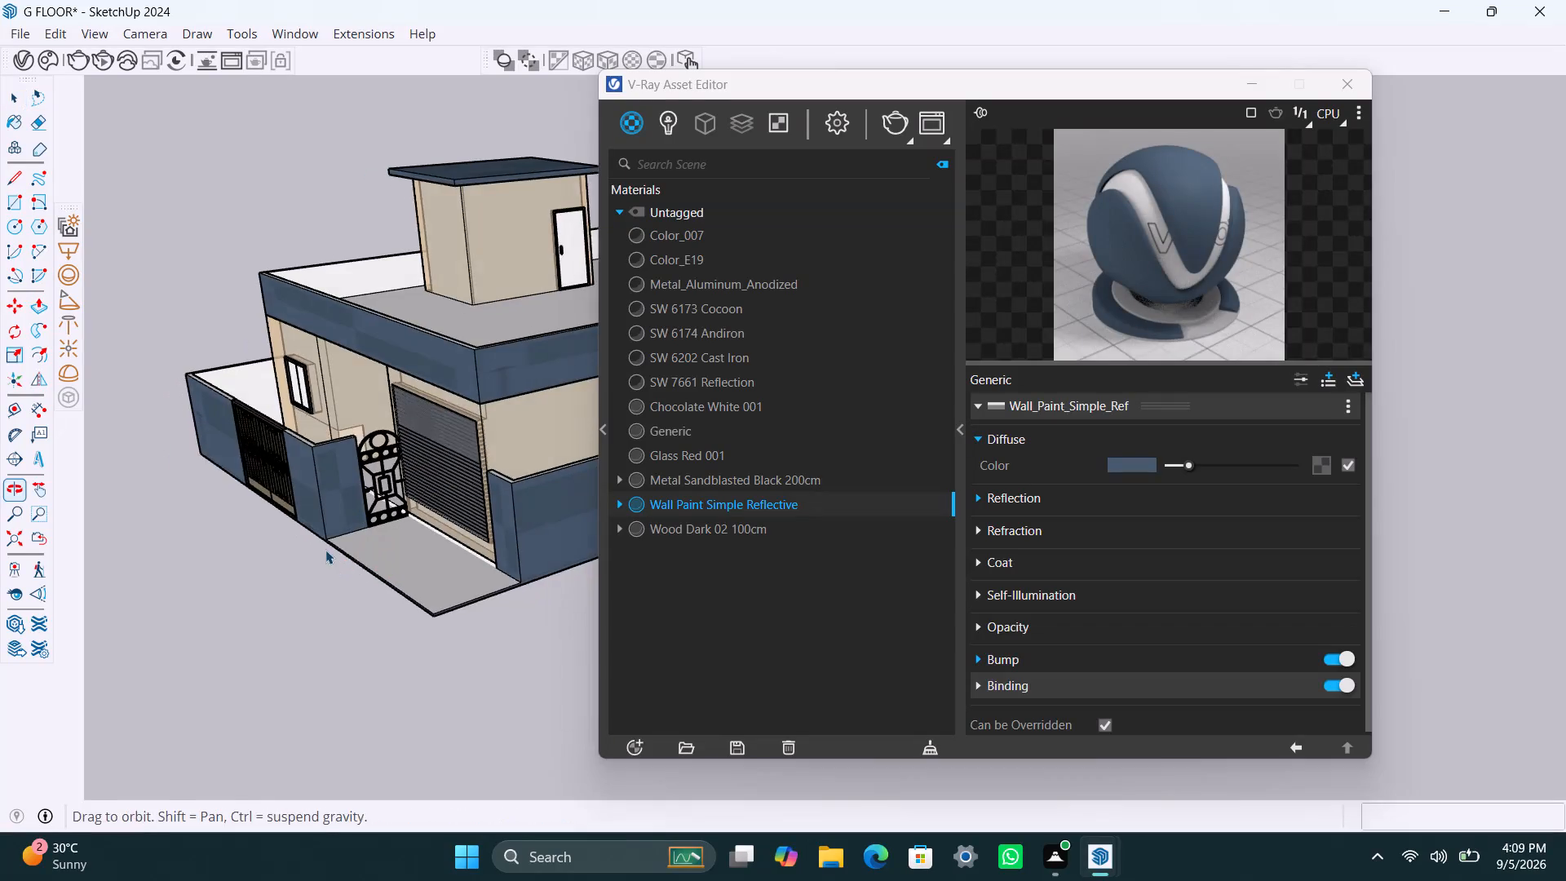
{"action": "scroll", "coordinate": [349, 494], "scroll_direction": "down", "scroll_amount": 5}
{"action": "scroll", "coordinate": [356, 507], "scroll_direction": "up", "scroll_amount": 4}
{"action": "middle_click_drag", "start_coordinate": [387, 538], "coordinate": [433, 549]}
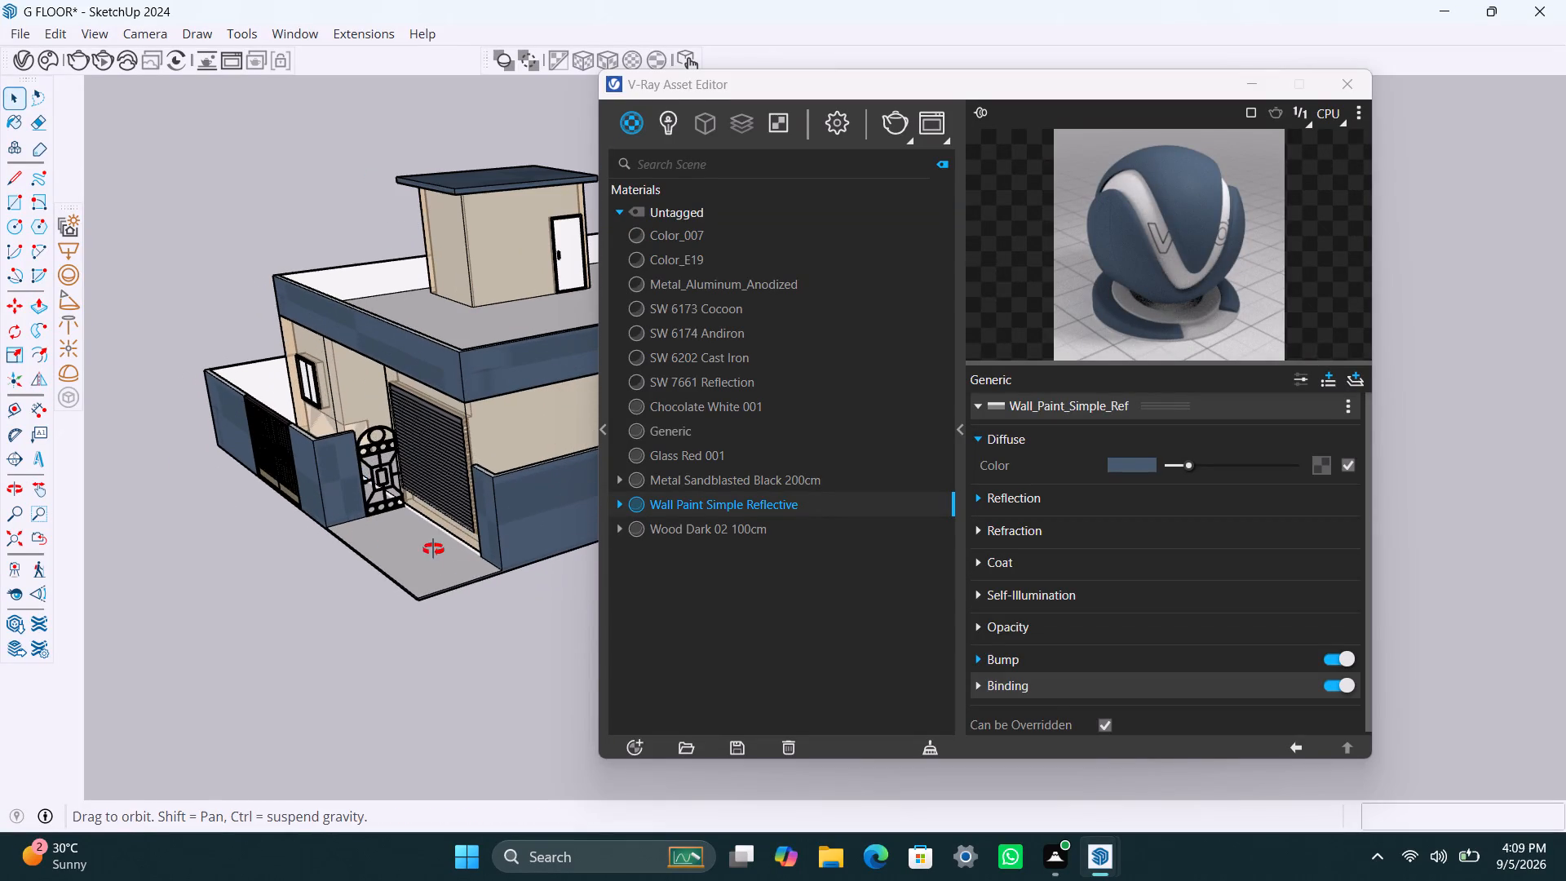
{"action": "middle_click_drag", "start_coordinate": [433, 549], "coordinate": [695, 541]}
{"action": "scroll", "coordinate": [419, 512], "scroll_direction": "up", "scroll_amount": 3}
{"action": "key", "text": "space"}
{"action": "left_click", "coordinate": [376, 505]}
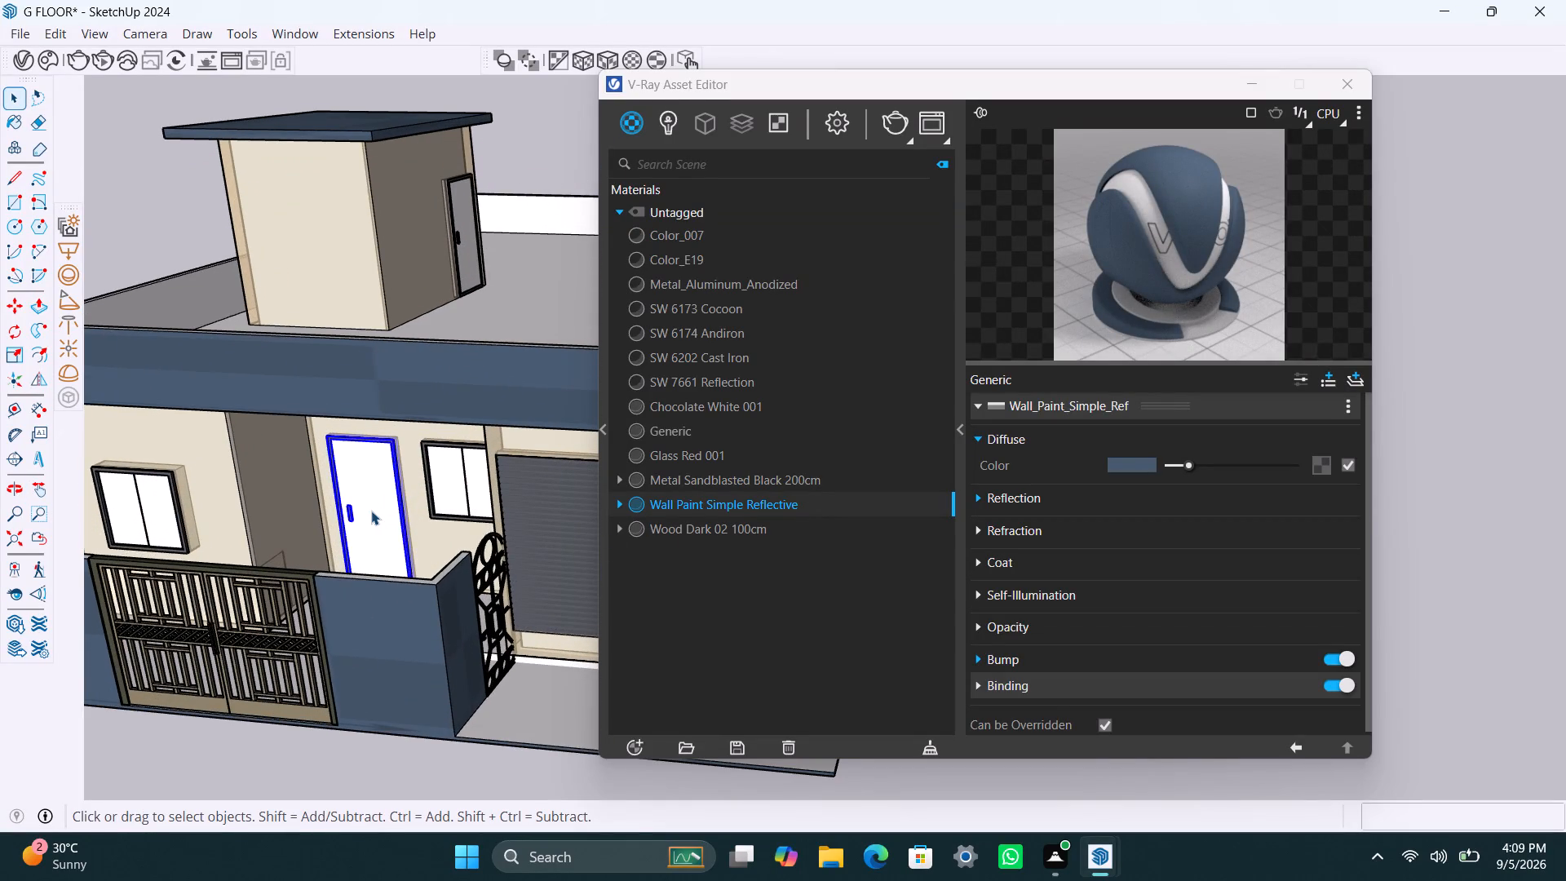
{"action": "triple_click", "coordinate": [371, 511]}
{"action": "left_click", "coordinate": [372, 510]}
{"action": "scroll", "coordinate": [370, 515], "scroll_direction": "up", "scroll_amount": 4}
{"action": "left_click", "coordinate": [370, 514]}
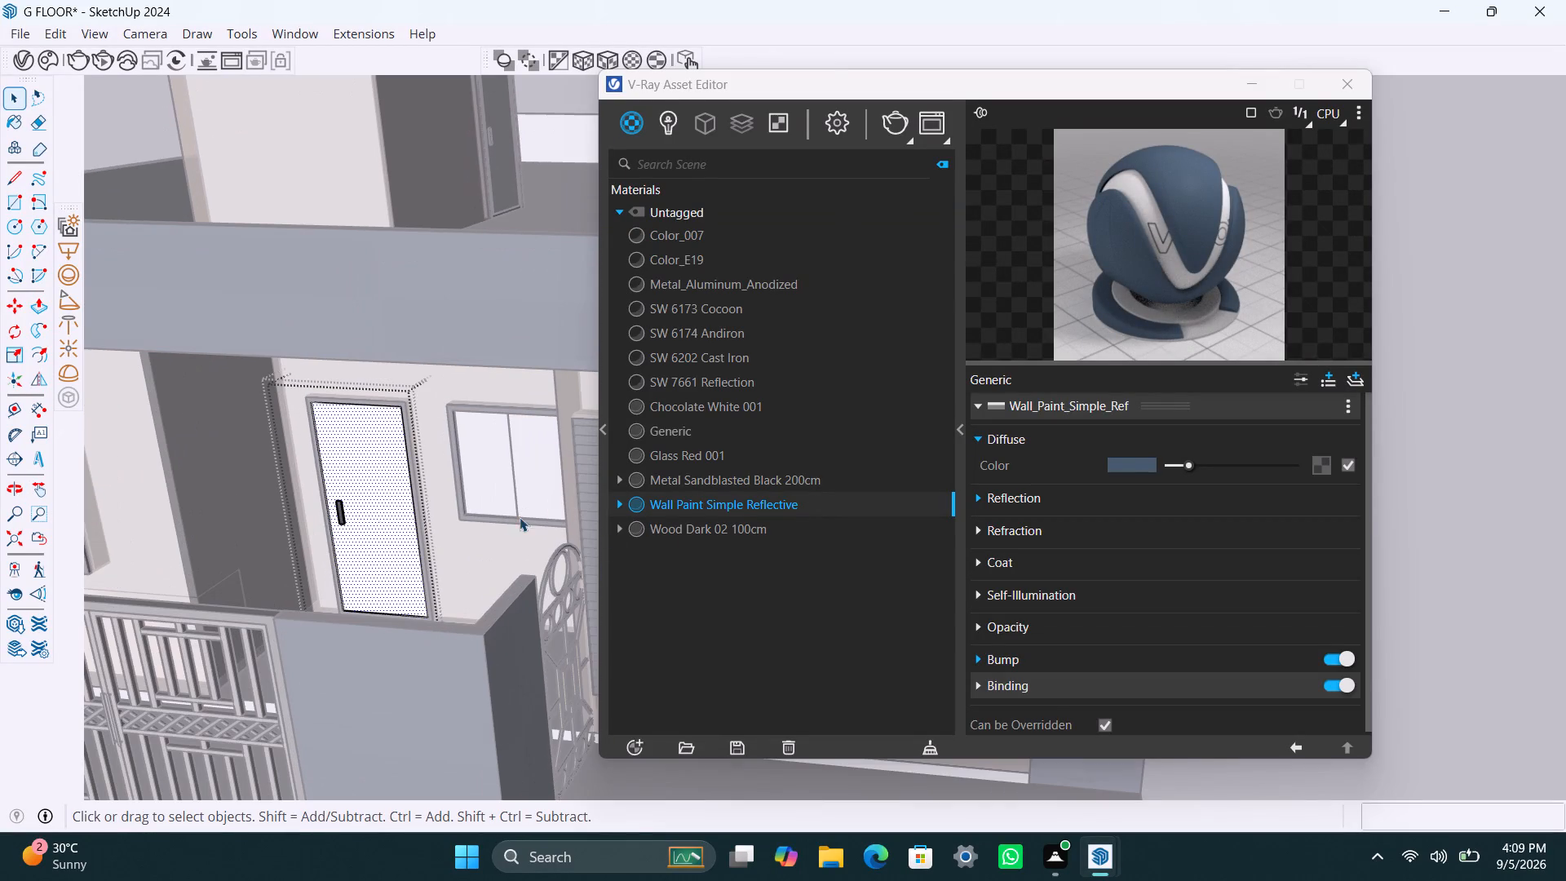
{"action": "double_click", "coordinate": [391, 447]}
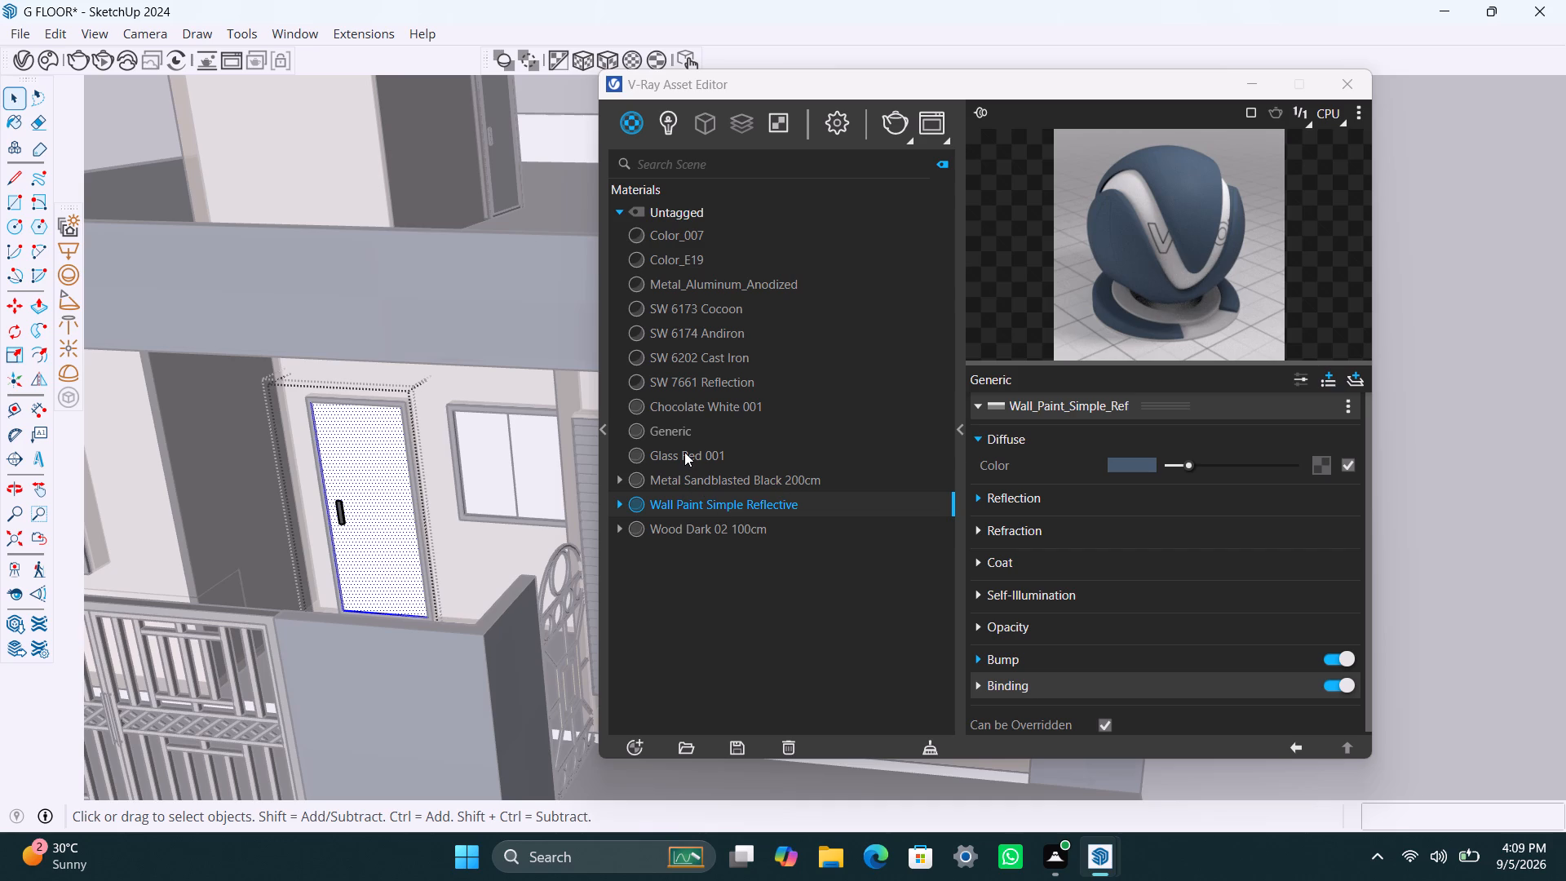
{"action": "left_click", "coordinate": [686, 527]}
{"action": "right_click", "coordinate": [692, 526]}
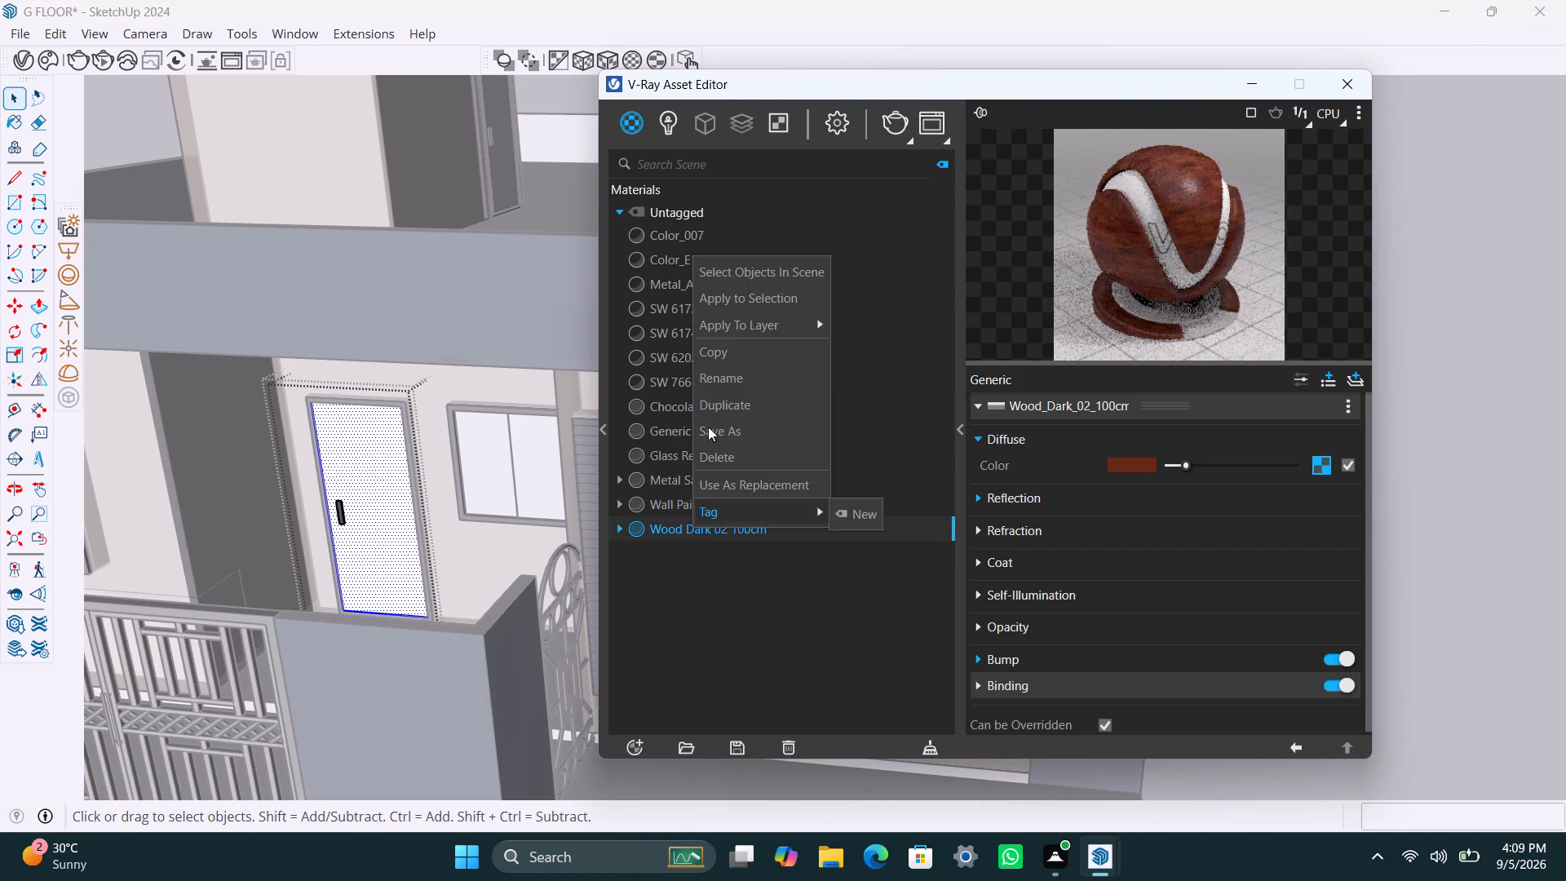
{"action": "left_click", "coordinate": [723, 294]}
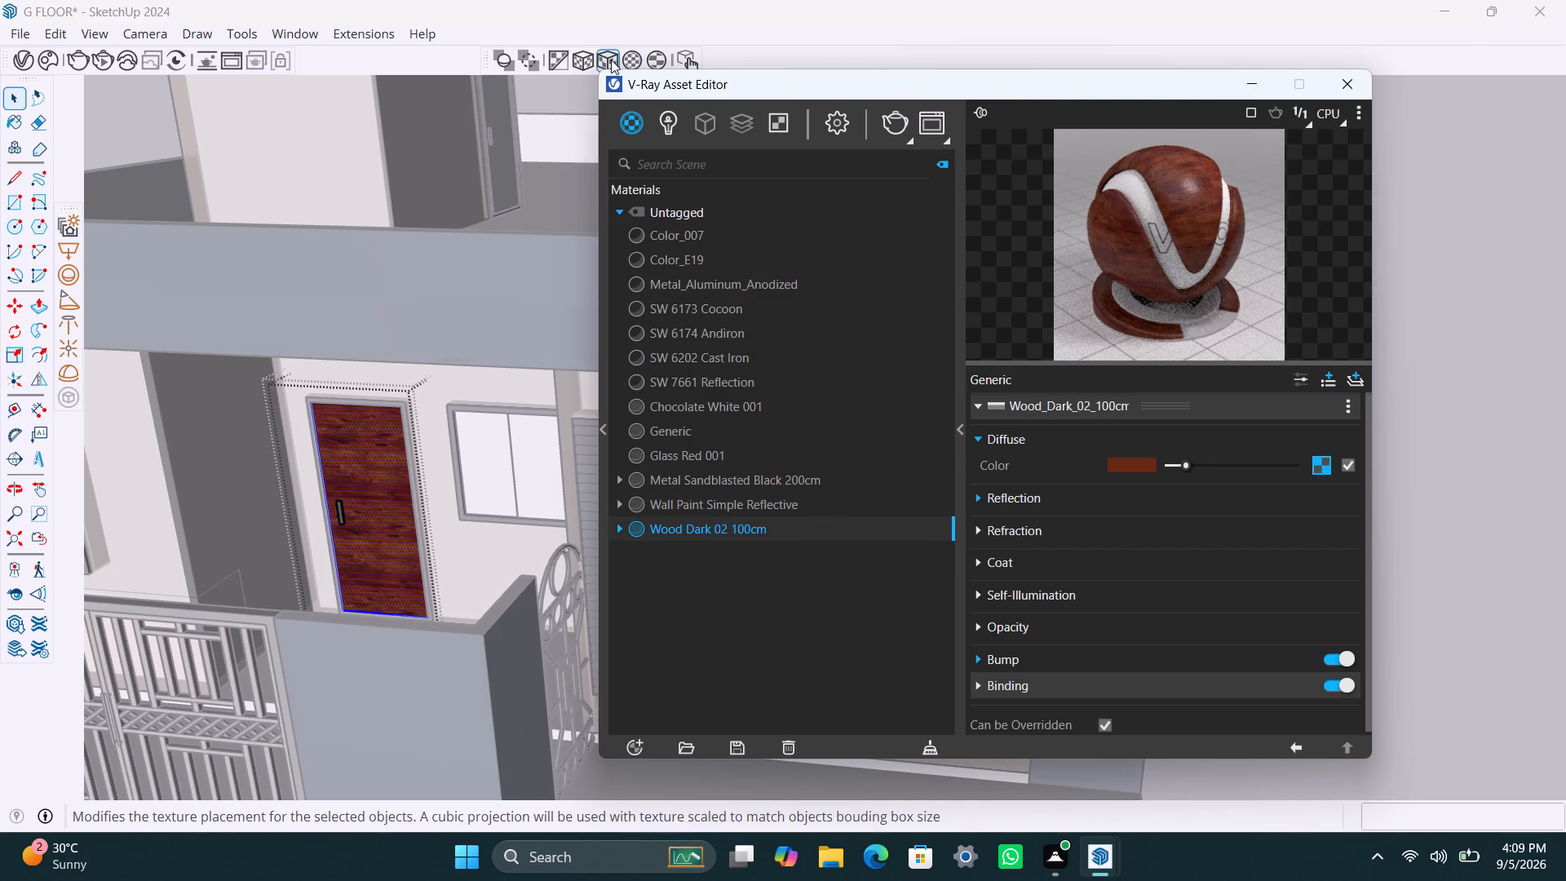
{"action": "left_click", "coordinate": [611, 57]}
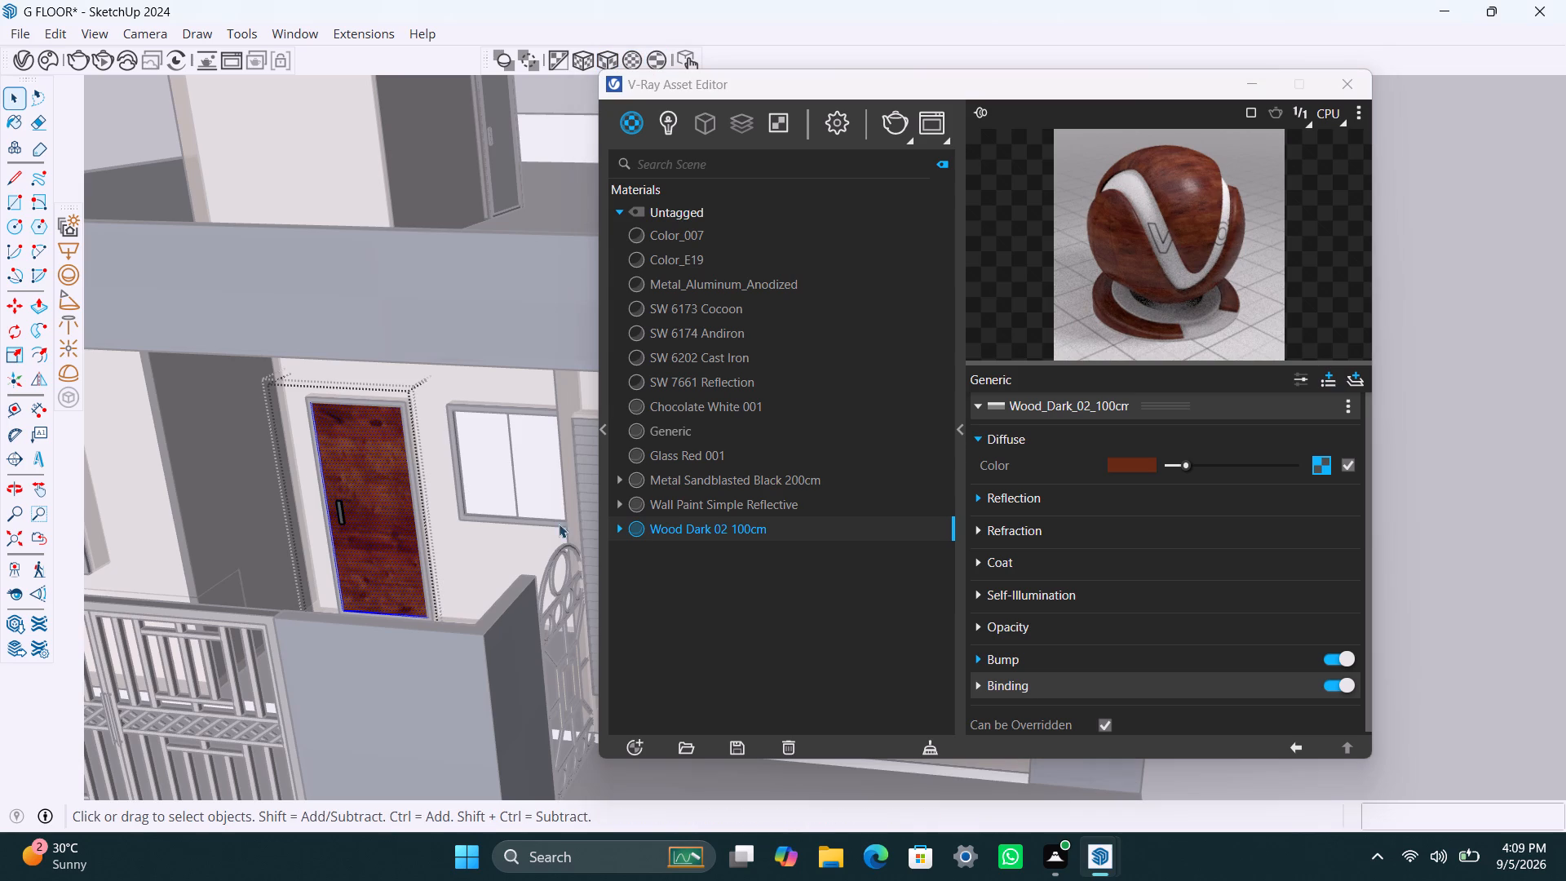
Apply Wood Dark 02 100cm with the fitted cubic texture projection to the panel of the rooftop stair room's door, and close its group.
{"action": "scroll", "coordinate": [307, 657], "scroll_direction": "down", "scroll_amount": 8}
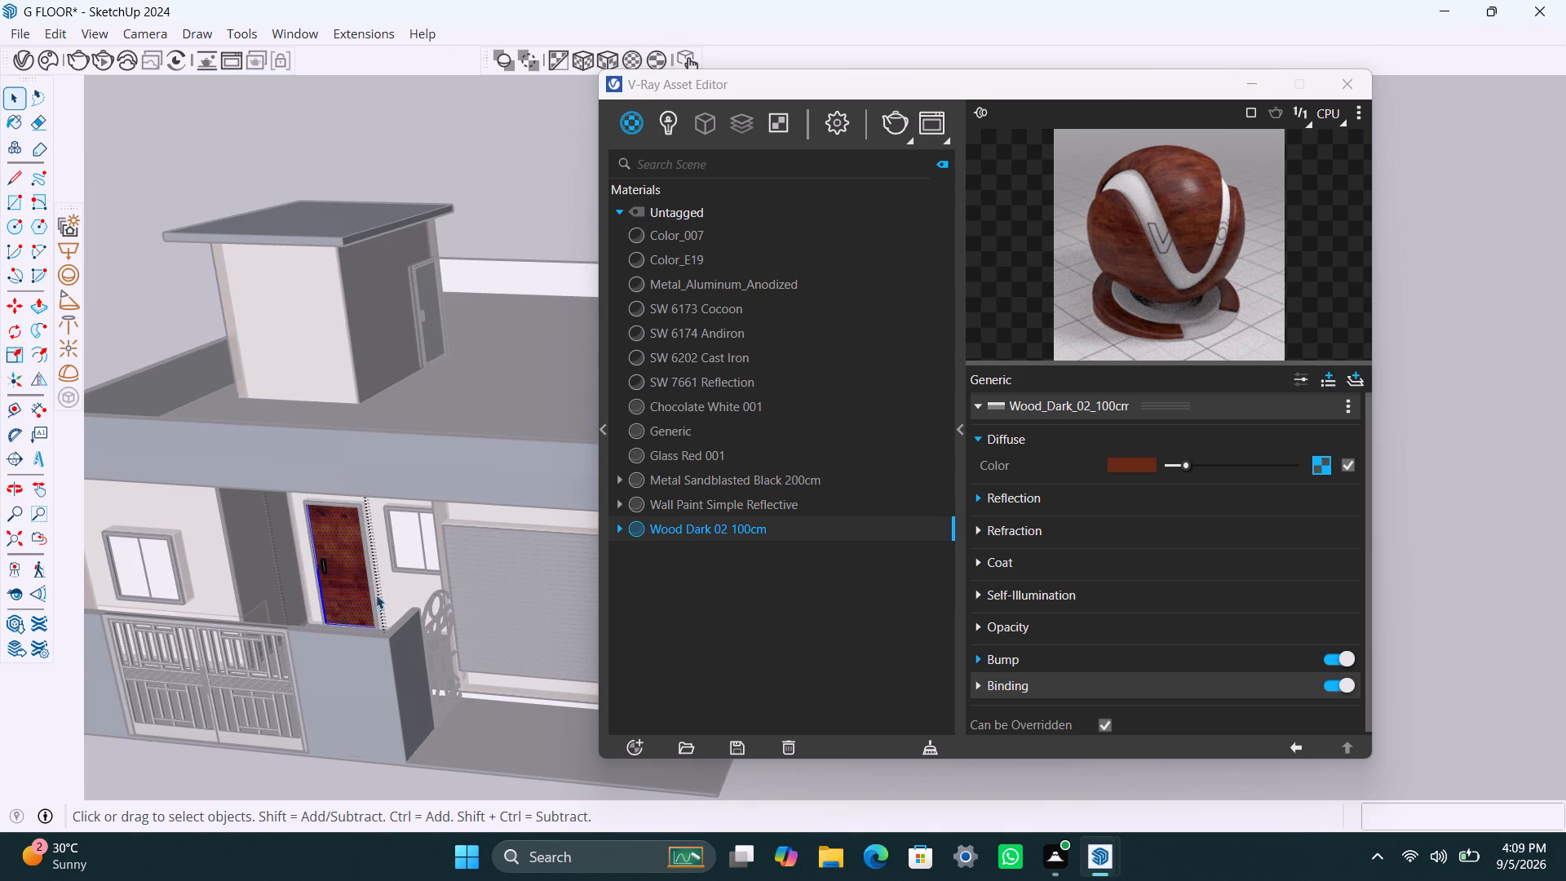
{"action": "triple_click", "coordinate": [432, 287]}
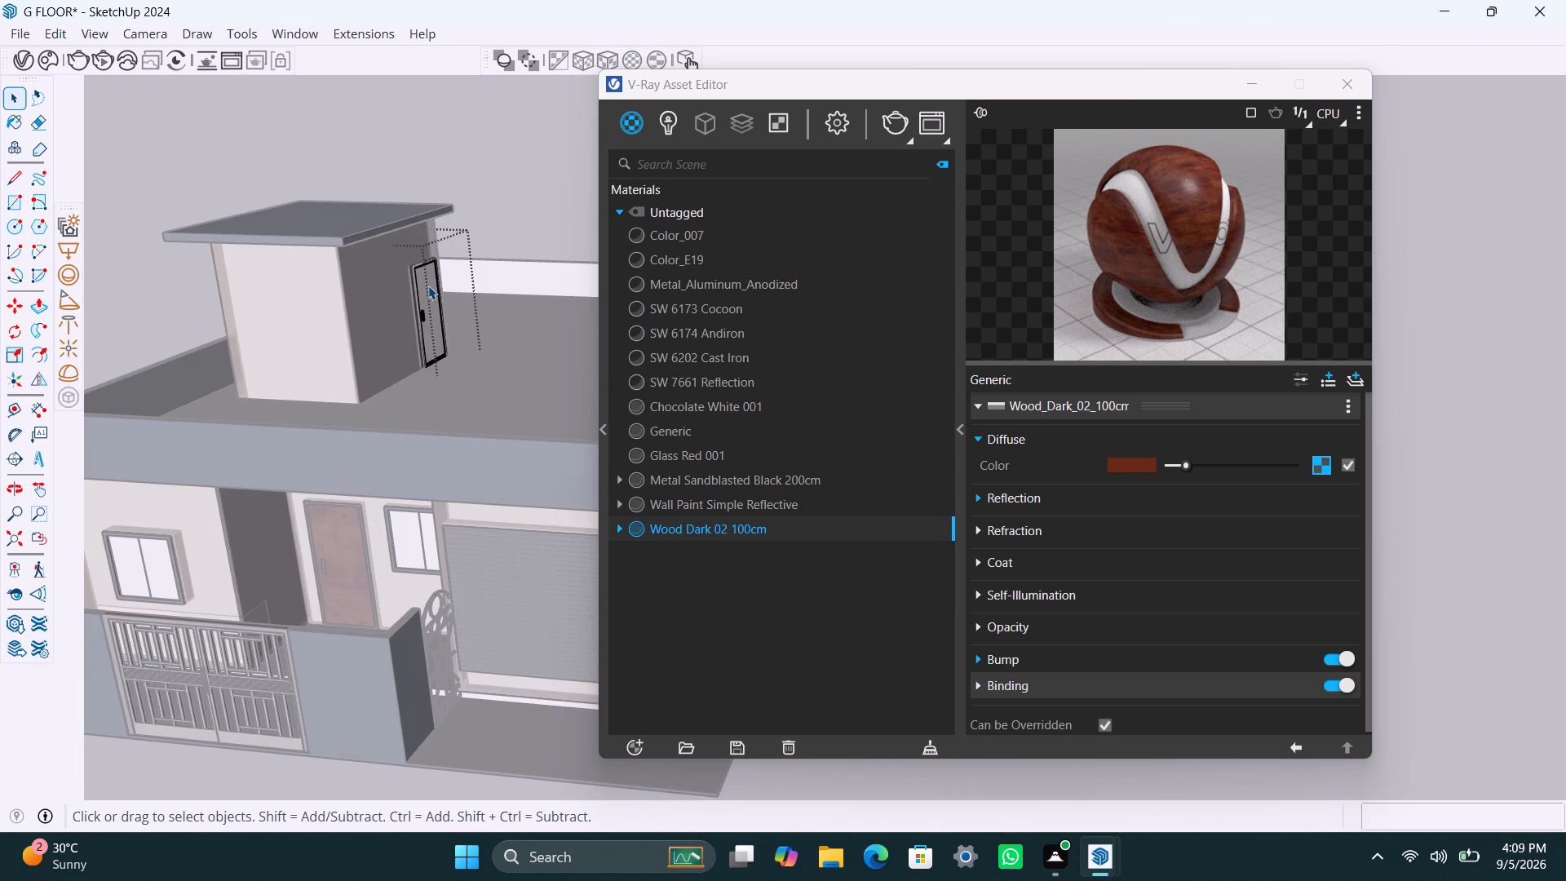
{"action": "double_click", "coordinate": [428, 286]}
{"action": "scroll", "coordinate": [428, 286], "scroll_direction": "up", "scroll_amount": 7}
{"action": "double_click", "coordinate": [428, 286]}
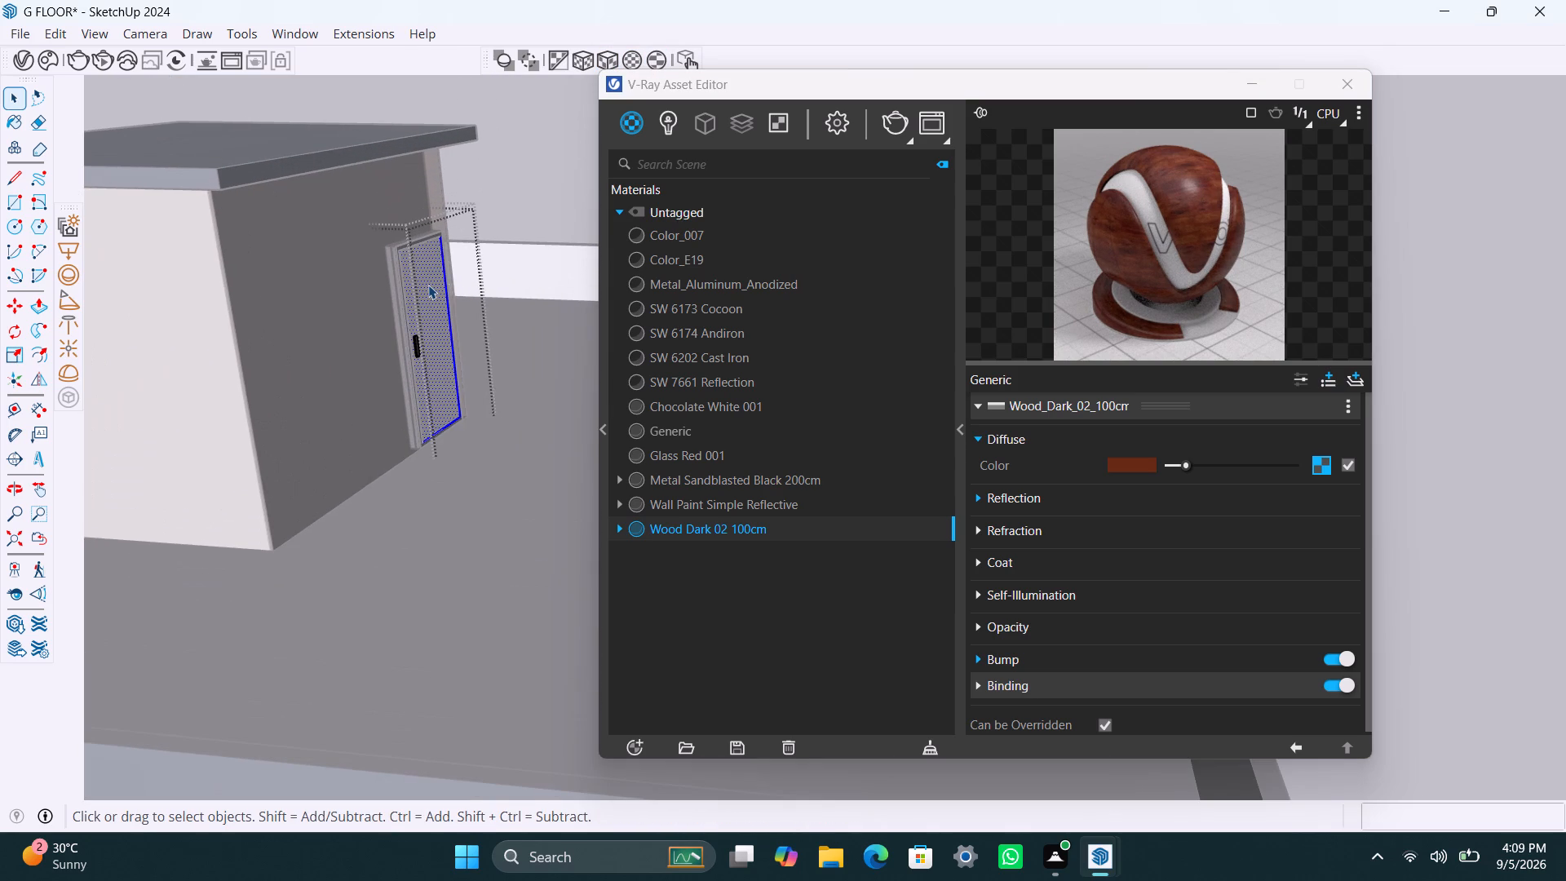
{"action": "right_click", "coordinate": [757, 538]}
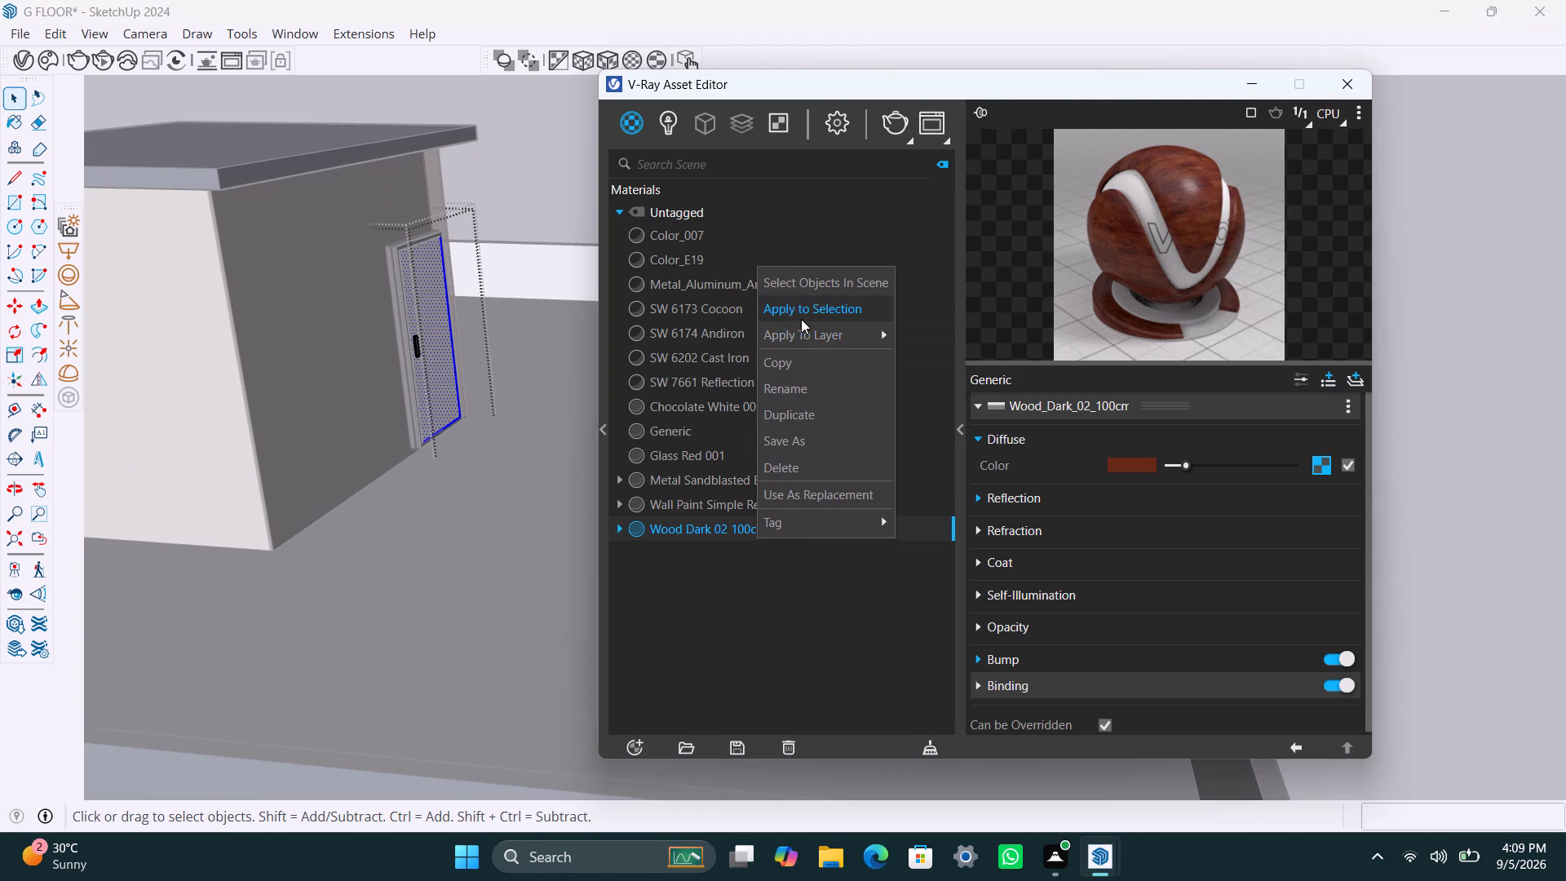
{"action": "left_click", "coordinate": [801, 319]}
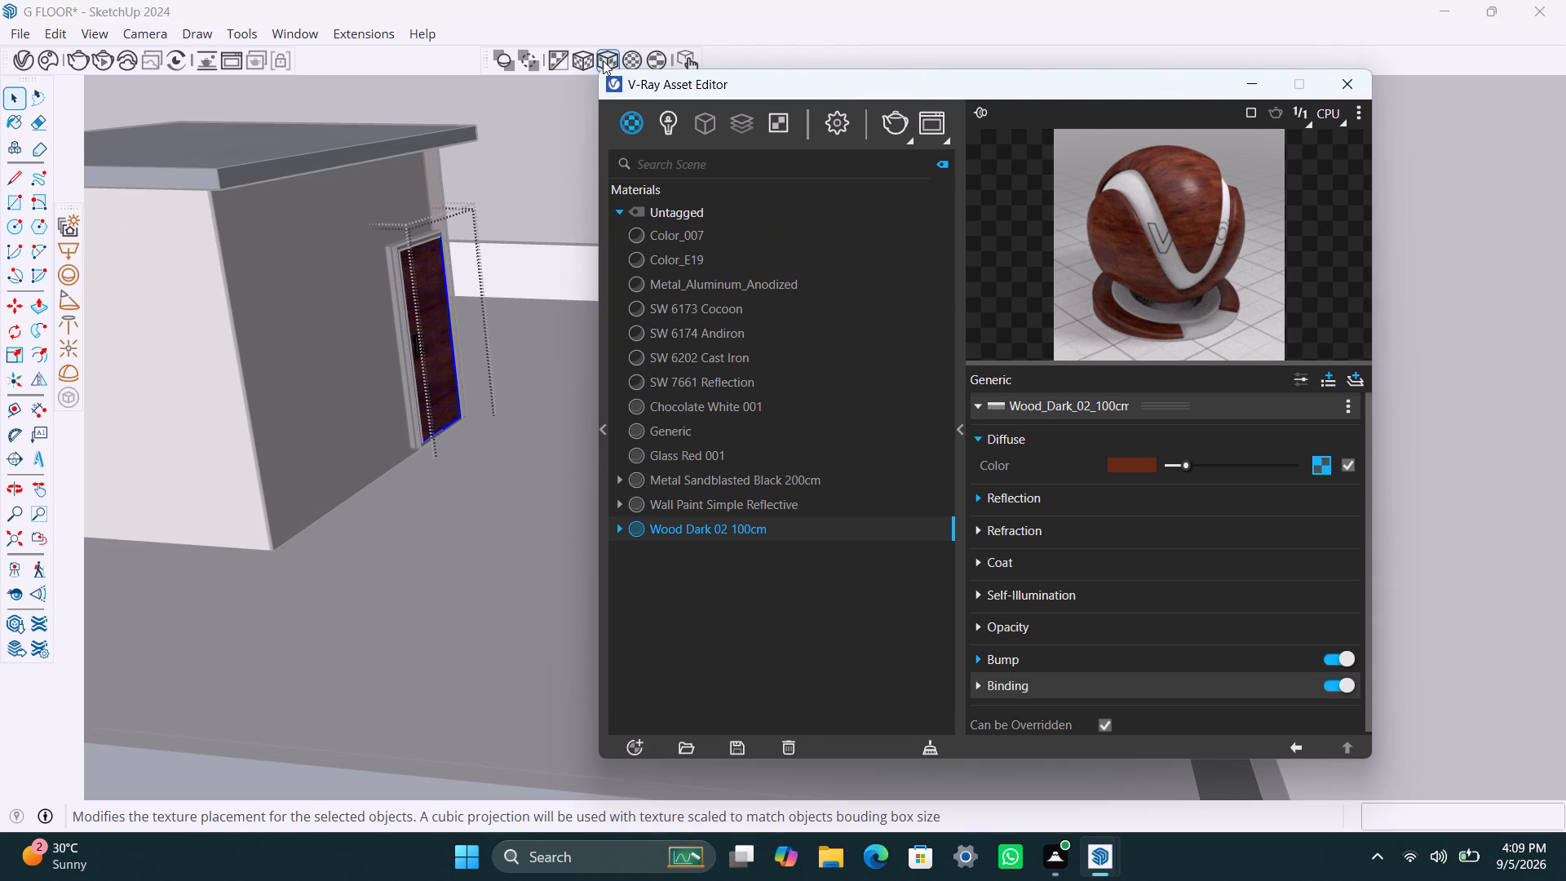
{"action": "left_click", "coordinate": [603, 60]}
{"action": "left_click", "coordinate": [1478, 219]}
{"action": "scroll", "coordinate": [512, 577], "scroll_direction": "down", "scroll_amount": 7}
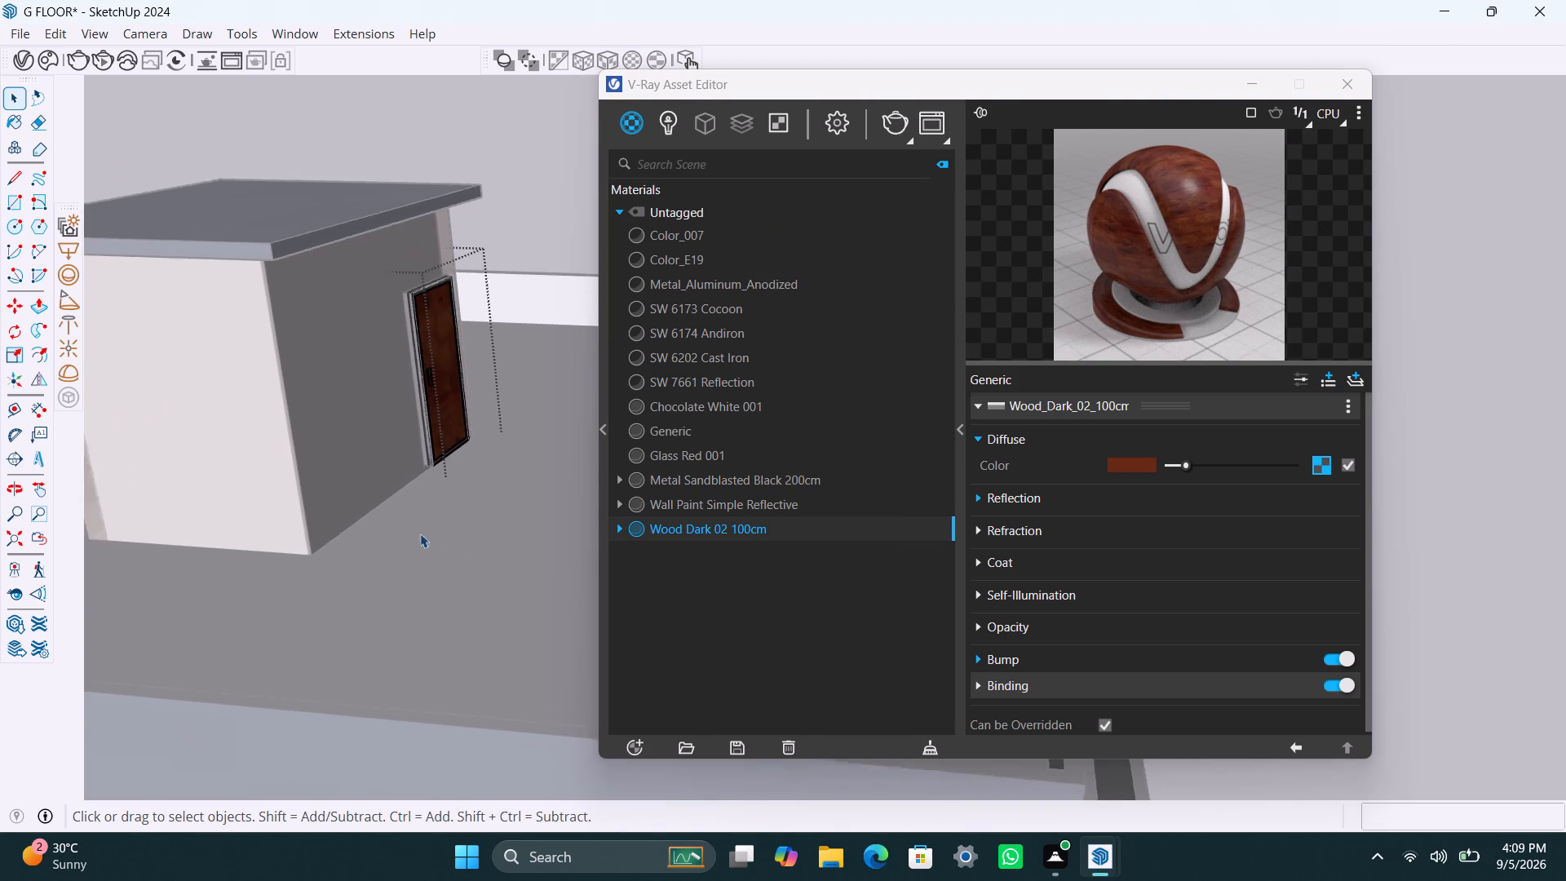
{"action": "scroll", "coordinate": [420, 533], "scroll_direction": "down", "scroll_amount": 10}
{"action": "left_click", "coordinate": [202, 412]}
Apply Glass Red 001 to both panes of the front window between the entrance door and the garage shutter.
{"action": "scroll", "coordinate": [432, 631], "scroll_direction": "up", "scroll_amount": 4}
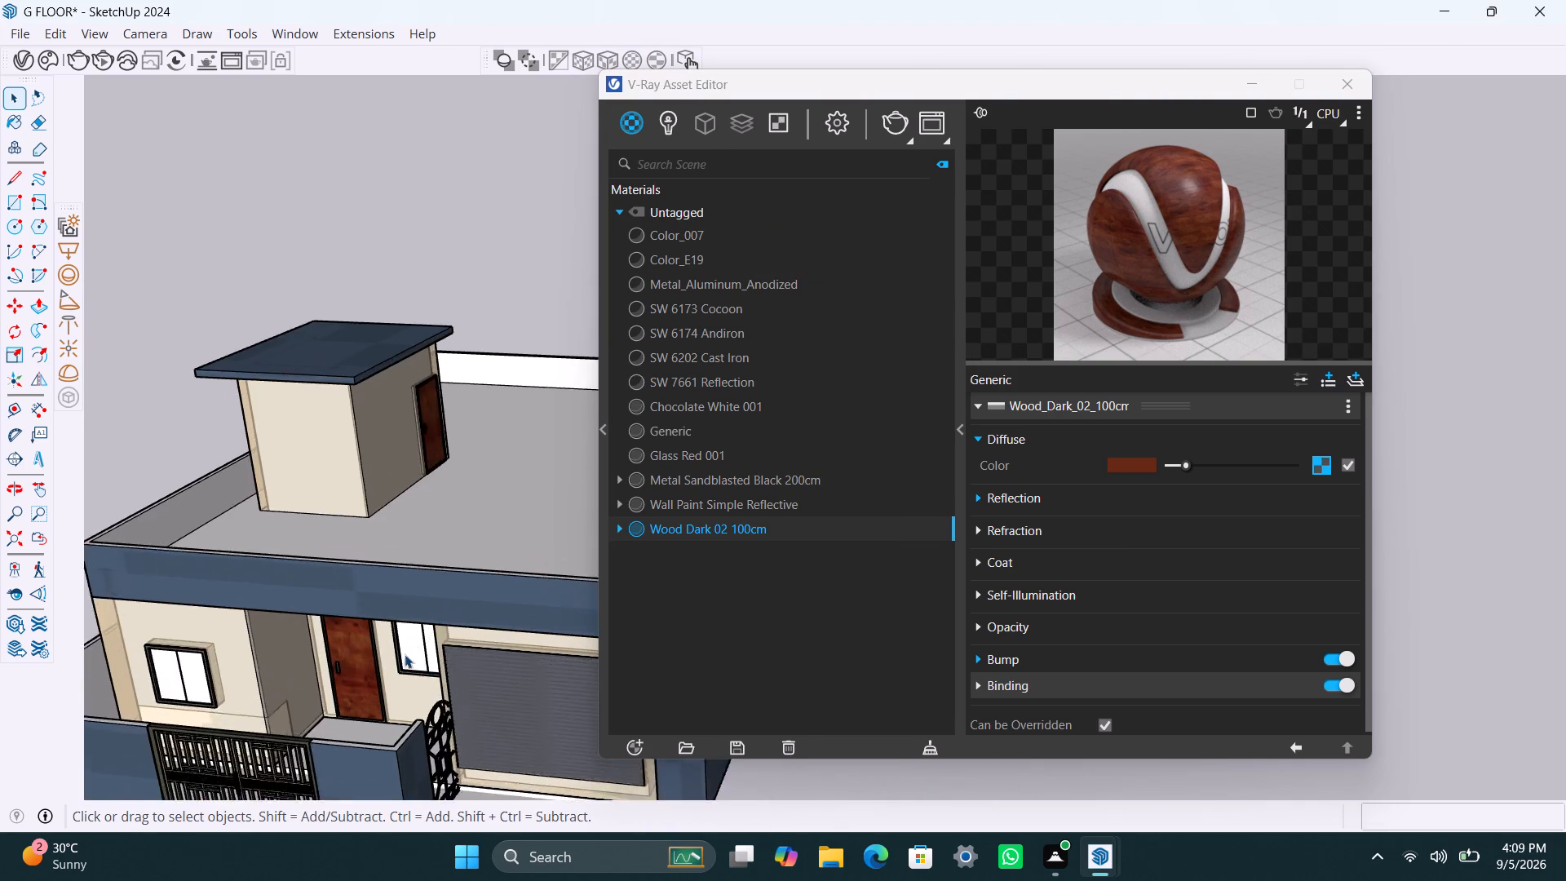
{"action": "scroll", "coordinate": [405, 654], "scroll_direction": "up", "scroll_amount": 3}
{"action": "middle_click_drag", "start_coordinate": [423, 688], "coordinate": [444, 681]}
{"action": "scroll", "coordinate": [431, 661], "scroll_direction": "up", "scroll_amount": 4}
{"action": "left_click", "coordinate": [421, 660]}
{"action": "triple_click", "coordinate": [419, 660]}
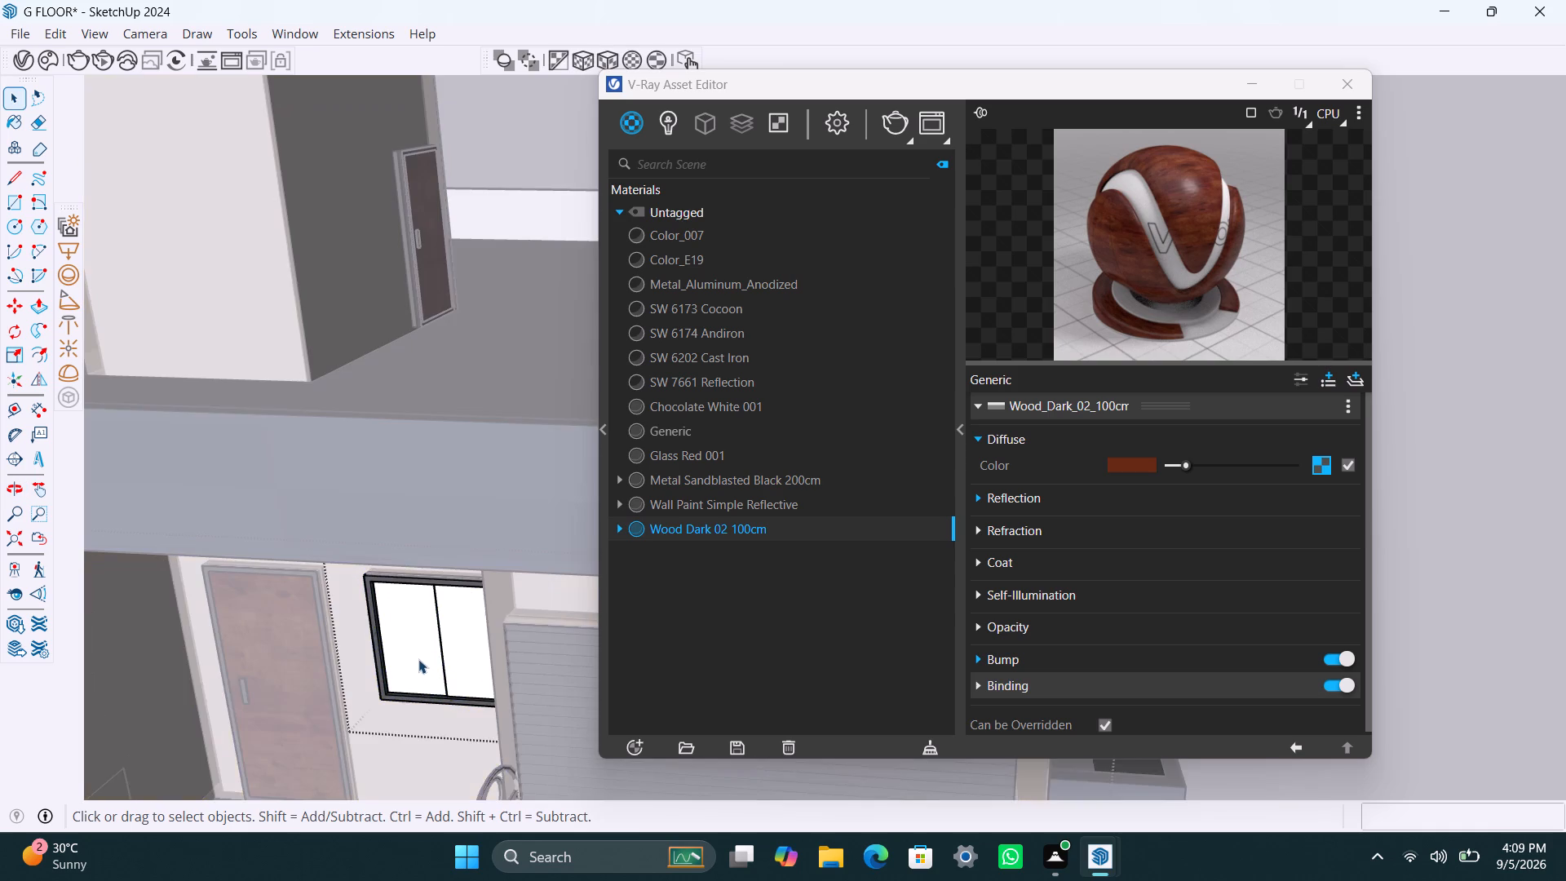
{"action": "scroll", "coordinate": [450, 649], "scroll_direction": "up", "scroll_amount": 3}
{"action": "left_click", "coordinate": [432, 653]}
{"action": "scroll", "coordinate": [418, 662], "scroll_direction": "up", "scroll_amount": 8}
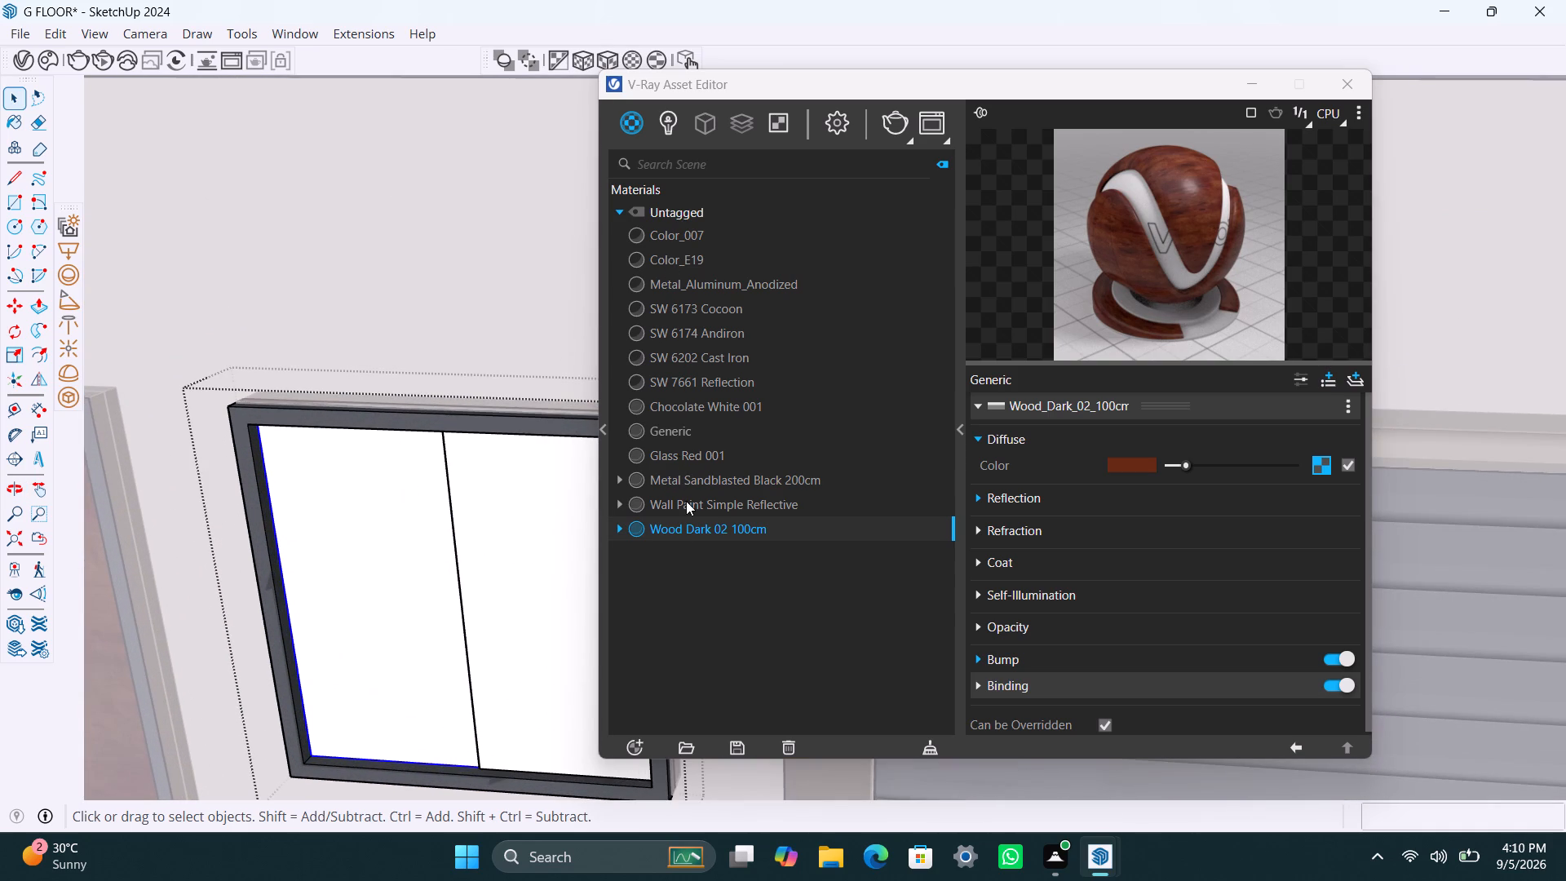
{"action": "left_click", "coordinate": [686, 456]}
{"action": "right_click", "coordinate": [687, 455]}
{"action": "left_click", "coordinate": [741, 501]}
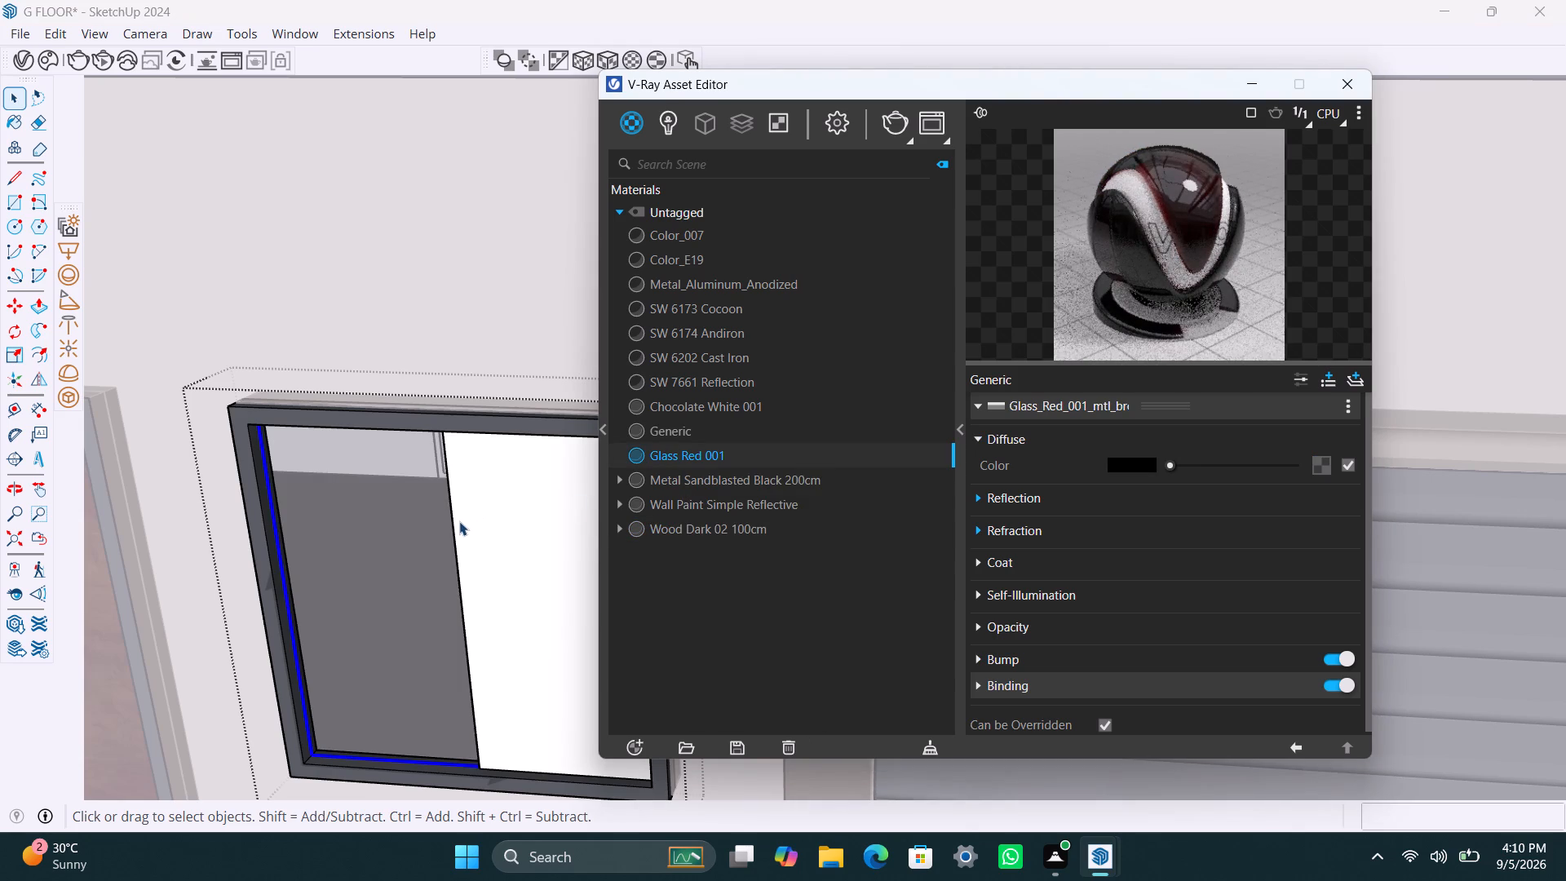
{"action": "left_click", "coordinate": [472, 527]}
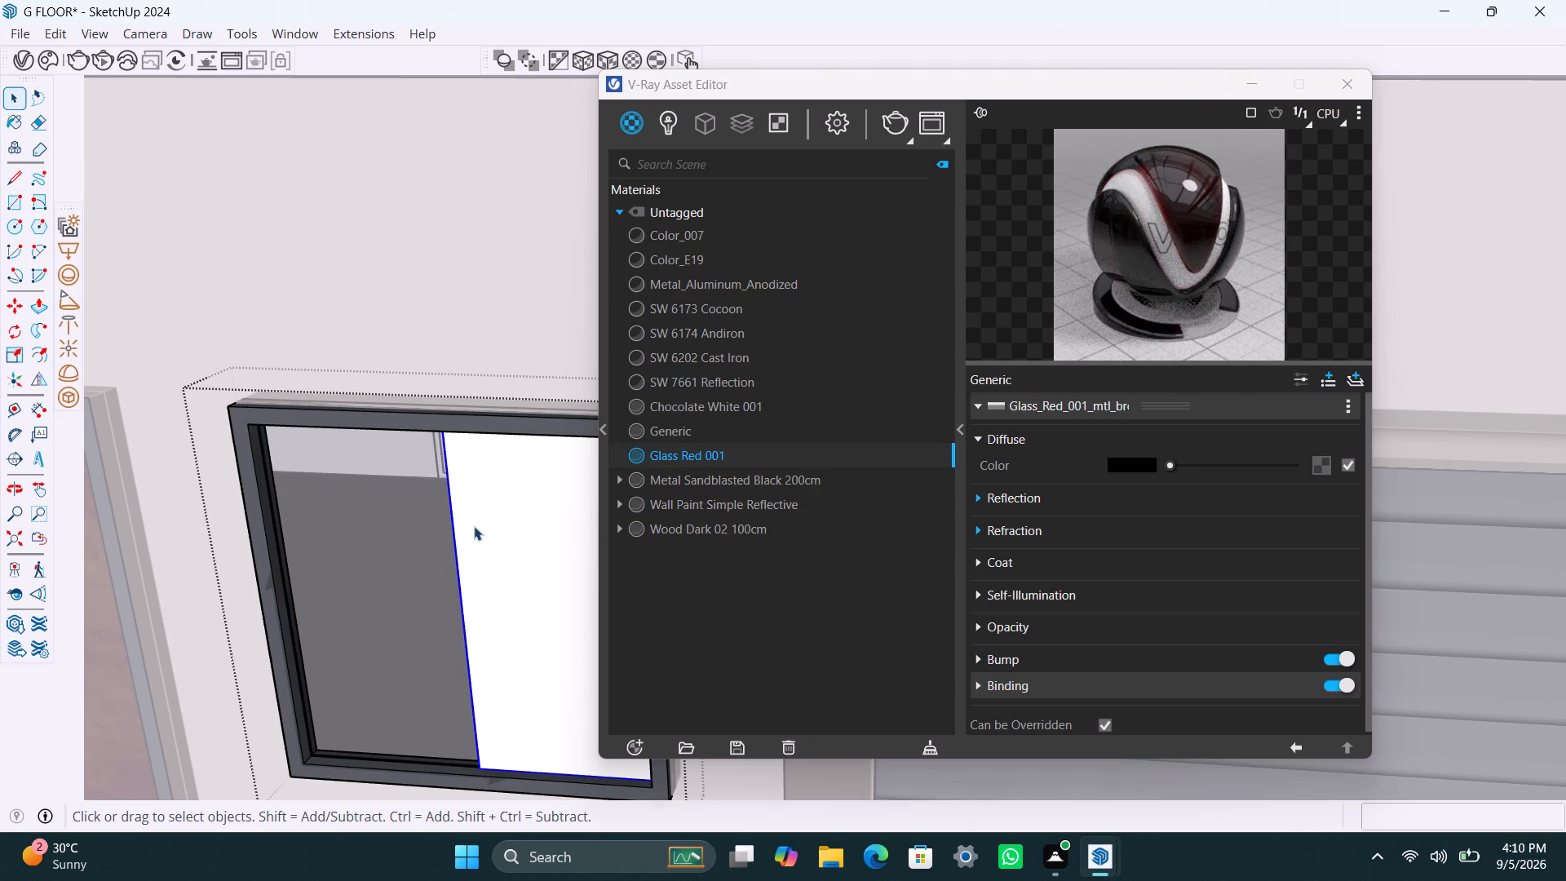
{"action": "right_click", "coordinate": [690, 455]}
{"action": "left_click", "coordinate": [764, 493]}
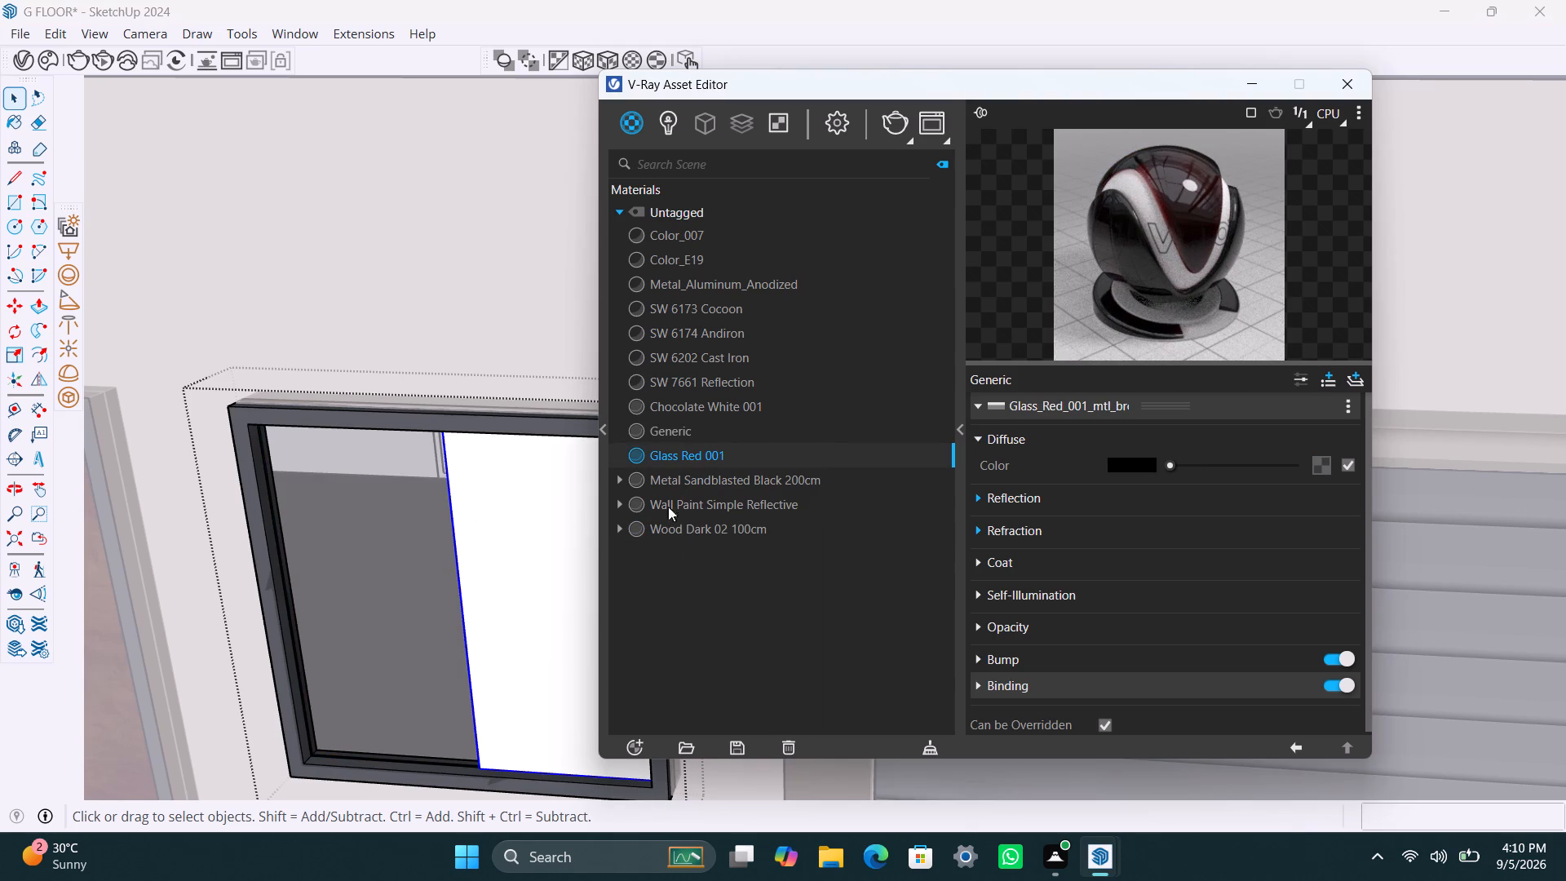
Apply Glass Red 001 to both panes of the front window behind the main gate.
{"action": "scroll", "coordinate": [374, 604], "scroll_direction": "down", "scroll_amount": 20}
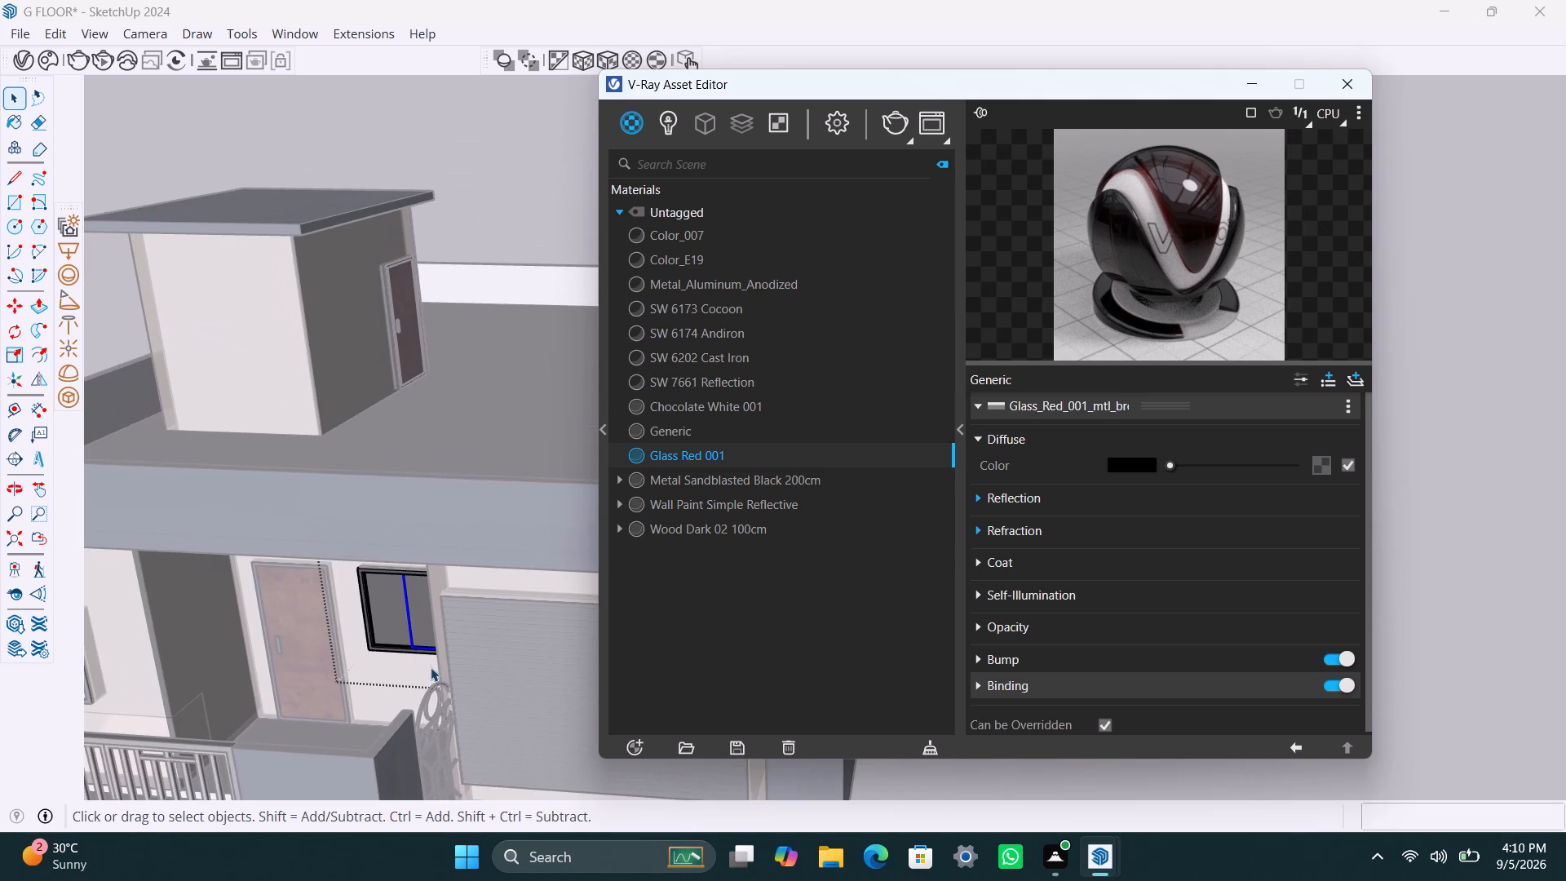
{"action": "middle_click_drag", "start_coordinate": [435, 680], "coordinate": [747, 657], "text": "shift"}
{"action": "scroll", "coordinate": [384, 663], "scroll_direction": "up", "scroll_amount": 4}
{"action": "left_click", "coordinate": [367, 621]}
{"action": "left_click", "coordinate": [365, 621]}
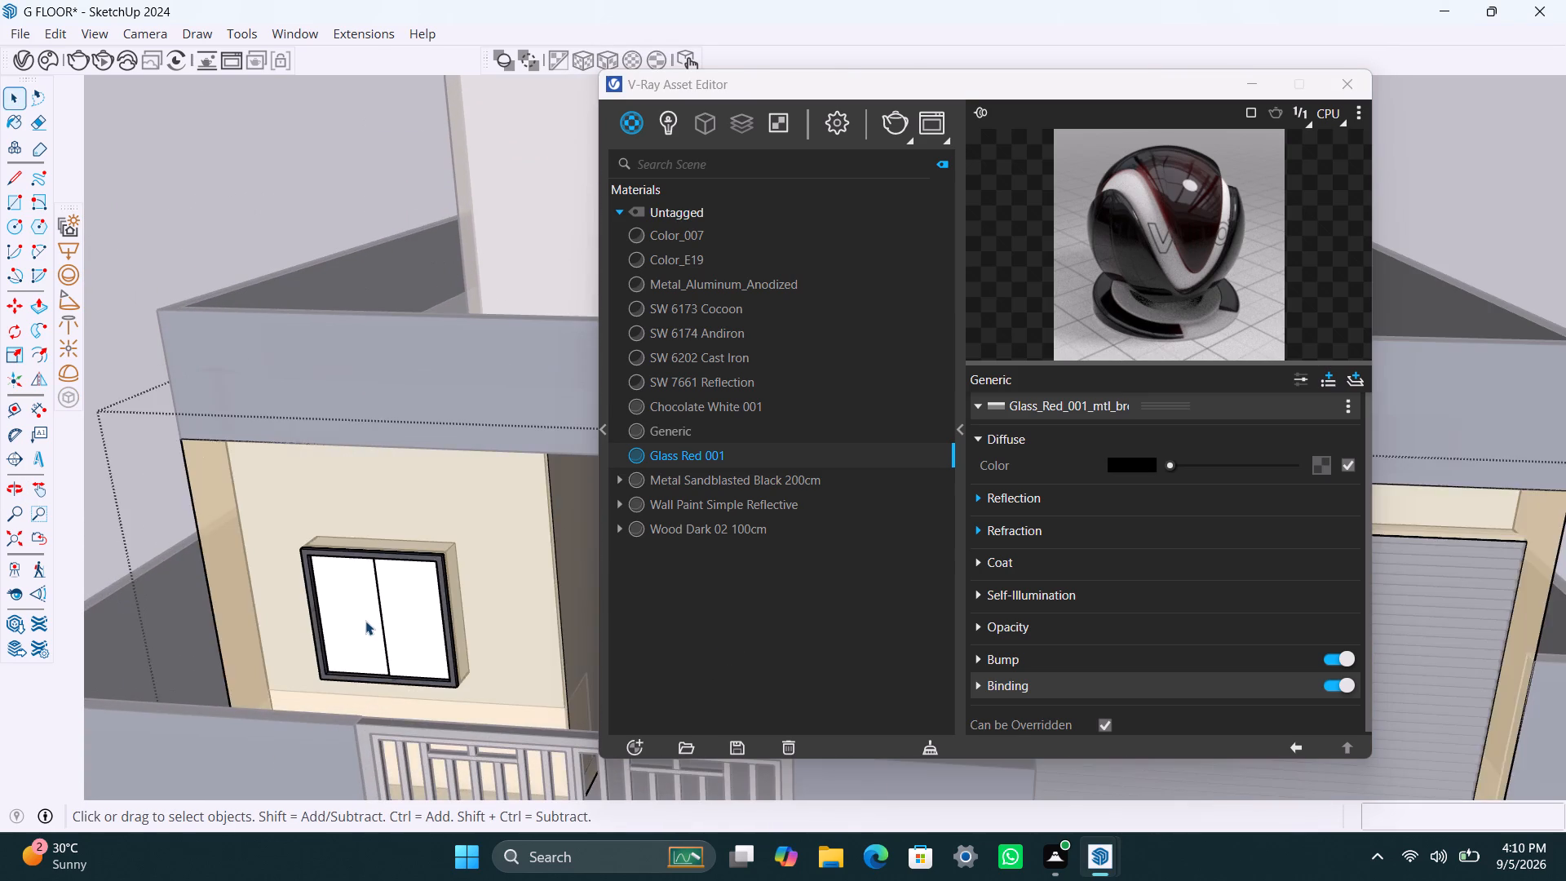
{"action": "left_click", "coordinate": [365, 620]}
{"action": "left_click", "coordinate": [365, 620]}
{"action": "double_click", "coordinate": [365, 620]}
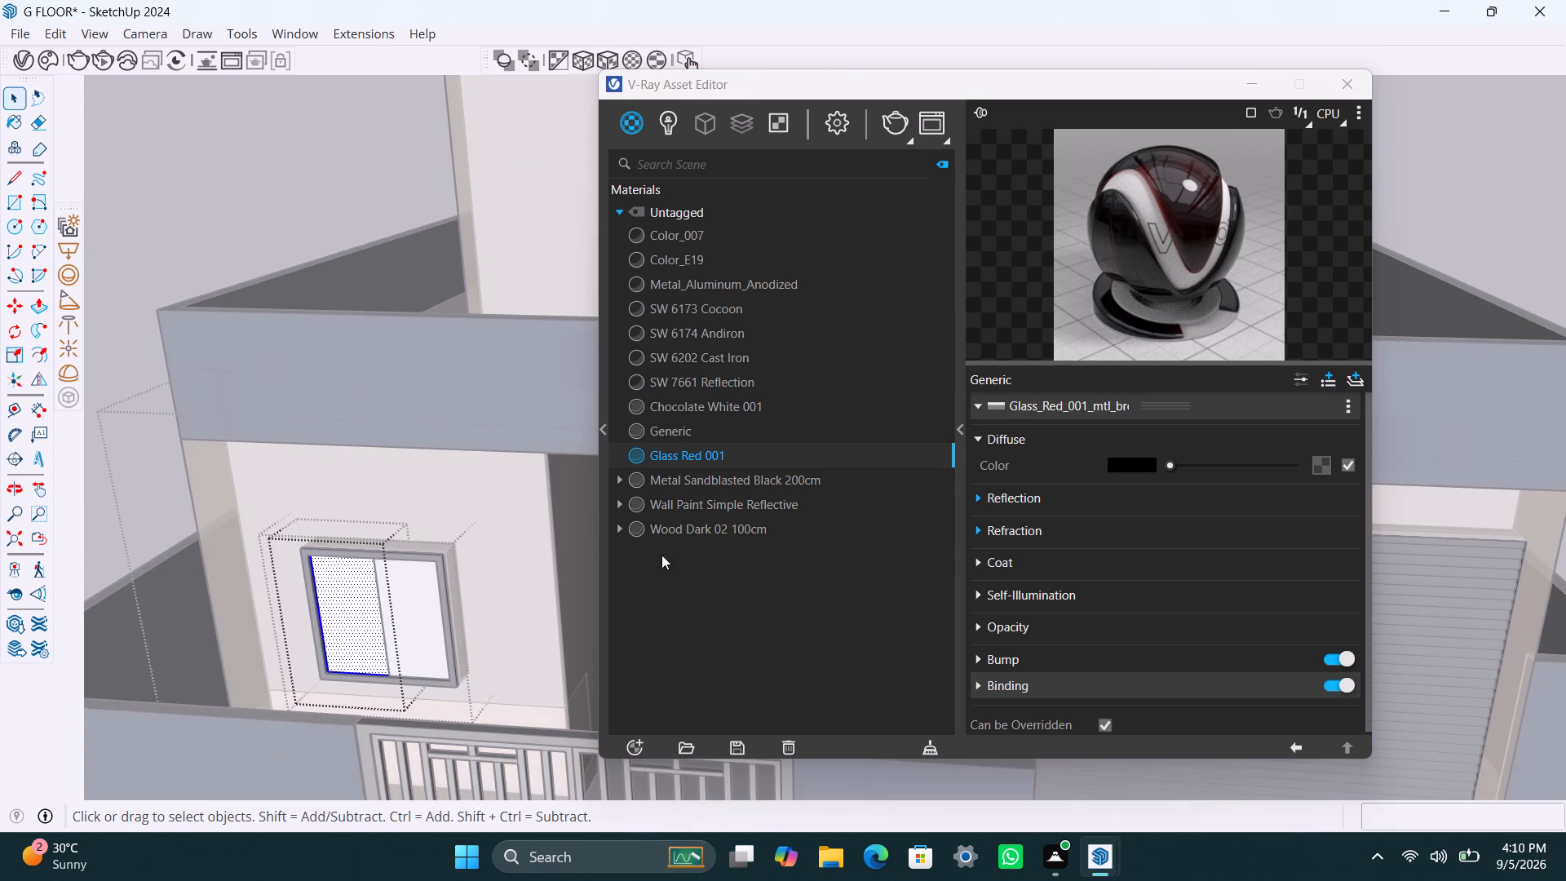
{"action": "right_click", "coordinate": [706, 458]}
{"action": "left_click", "coordinate": [788, 503]}
{"action": "triple_click", "coordinate": [415, 610]}
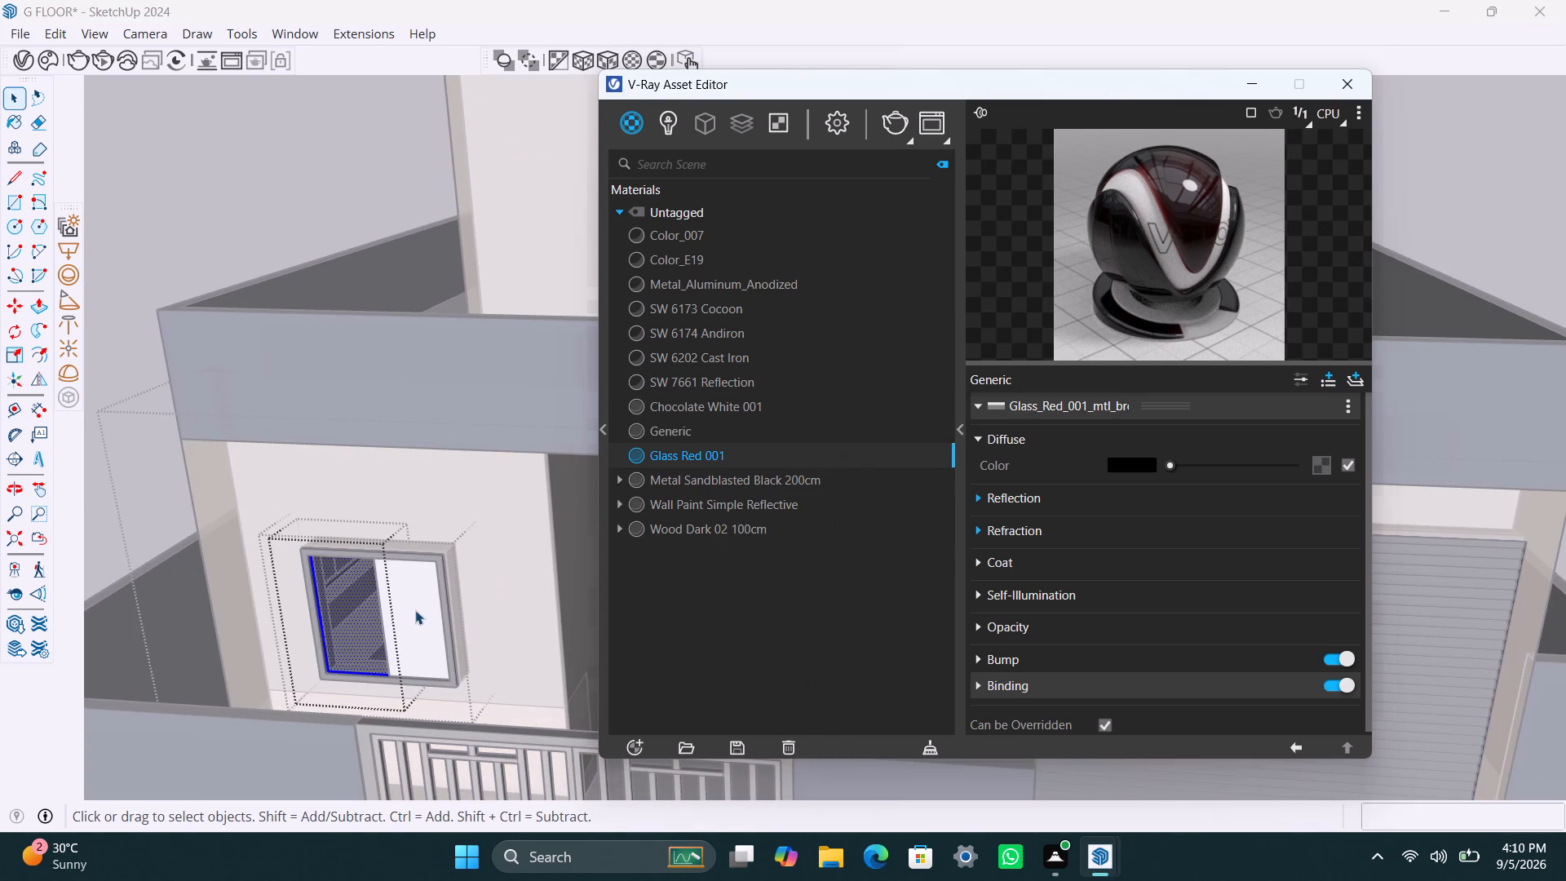
{"action": "right_click", "coordinate": [676, 449]}
{"action": "left_click", "coordinate": [751, 492]}
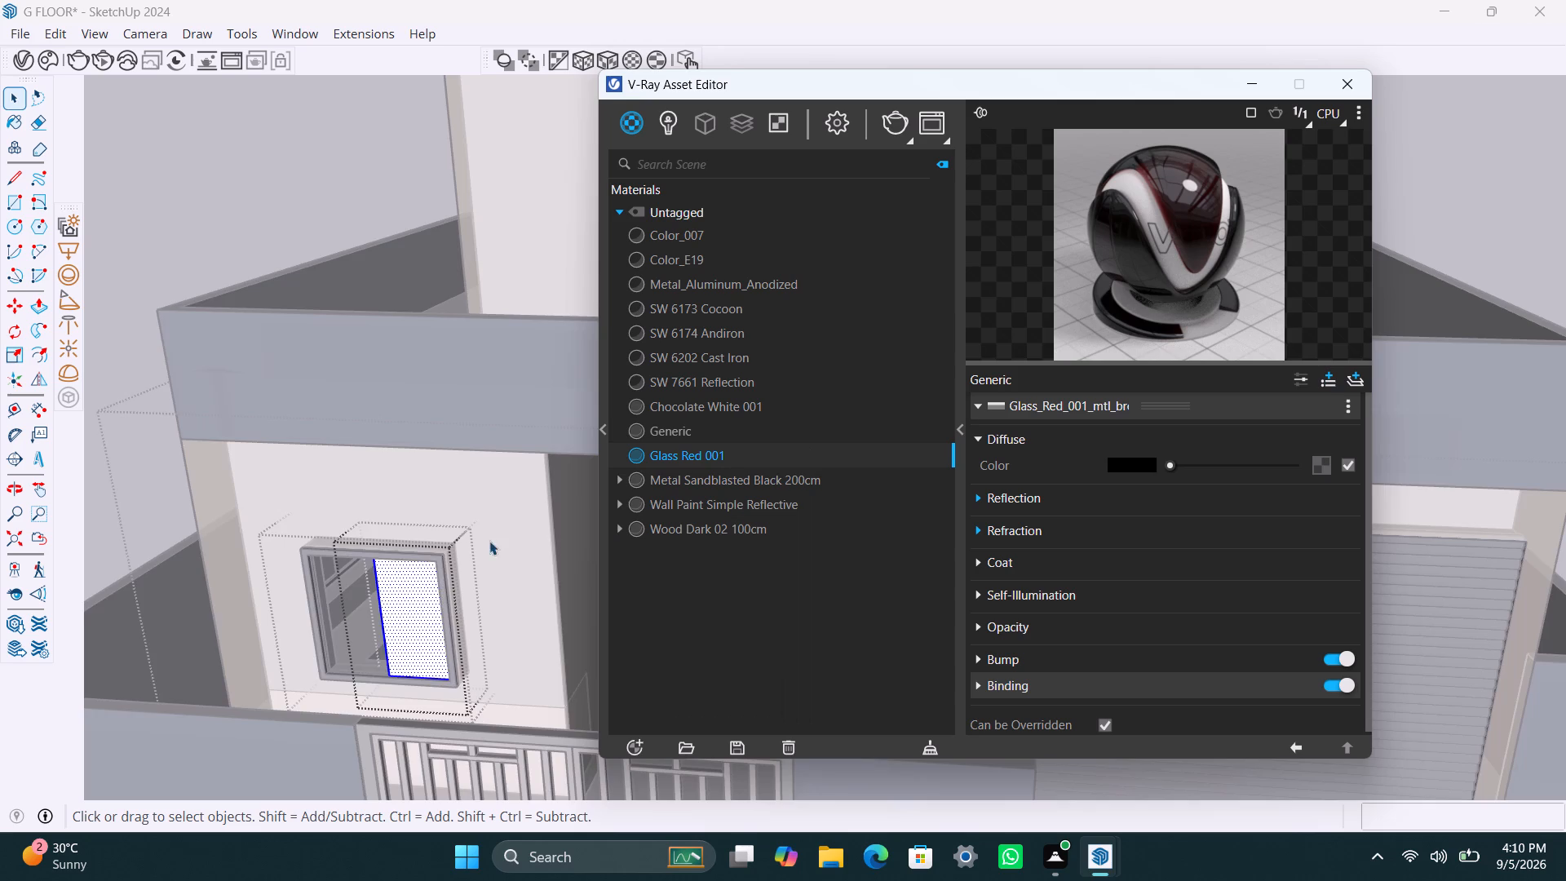
Apply Glass Red 001 to both panes of the side wall window nearest the front corner of the house.
{"action": "scroll", "coordinate": [375, 572], "scroll_direction": "down", "scroll_amount": 12}
{"action": "middle_click_drag", "start_coordinate": [223, 626], "coordinate": [645, 587]}
{"action": "scroll", "coordinate": [443, 630], "scroll_direction": "down", "scroll_amount": 7}
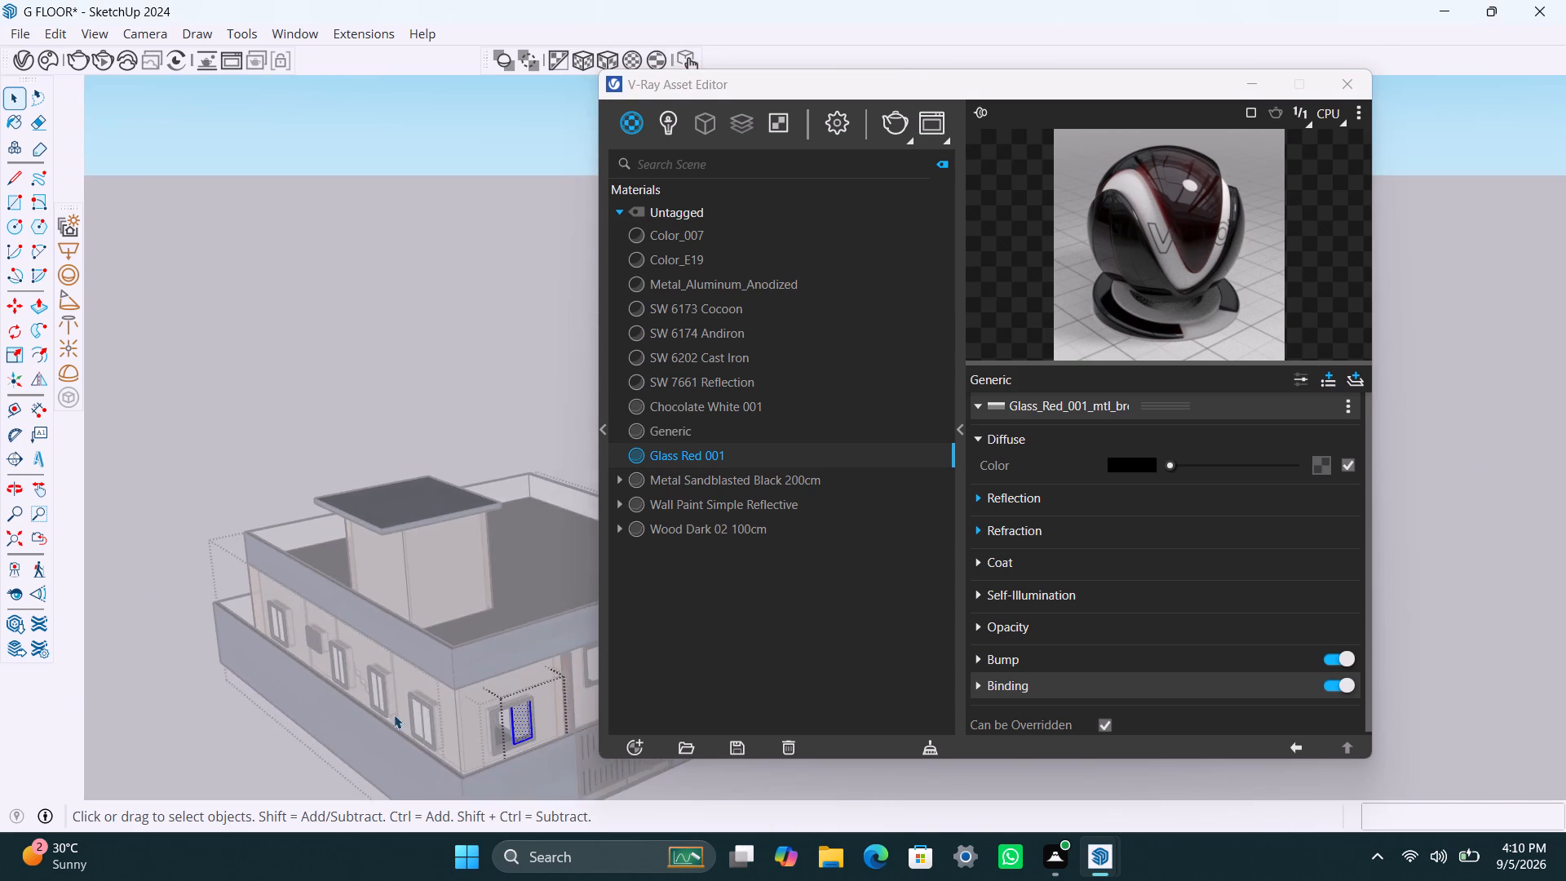
{"action": "middle_click_drag", "start_coordinate": [446, 706], "coordinate": [509, 550]}
{"action": "scroll", "coordinate": [436, 640], "scroll_direction": "up", "scroll_amount": 9}
{"action": "middle_click_drag", "start_coordinate": [500, 622], "coordinate": [592, 663]}
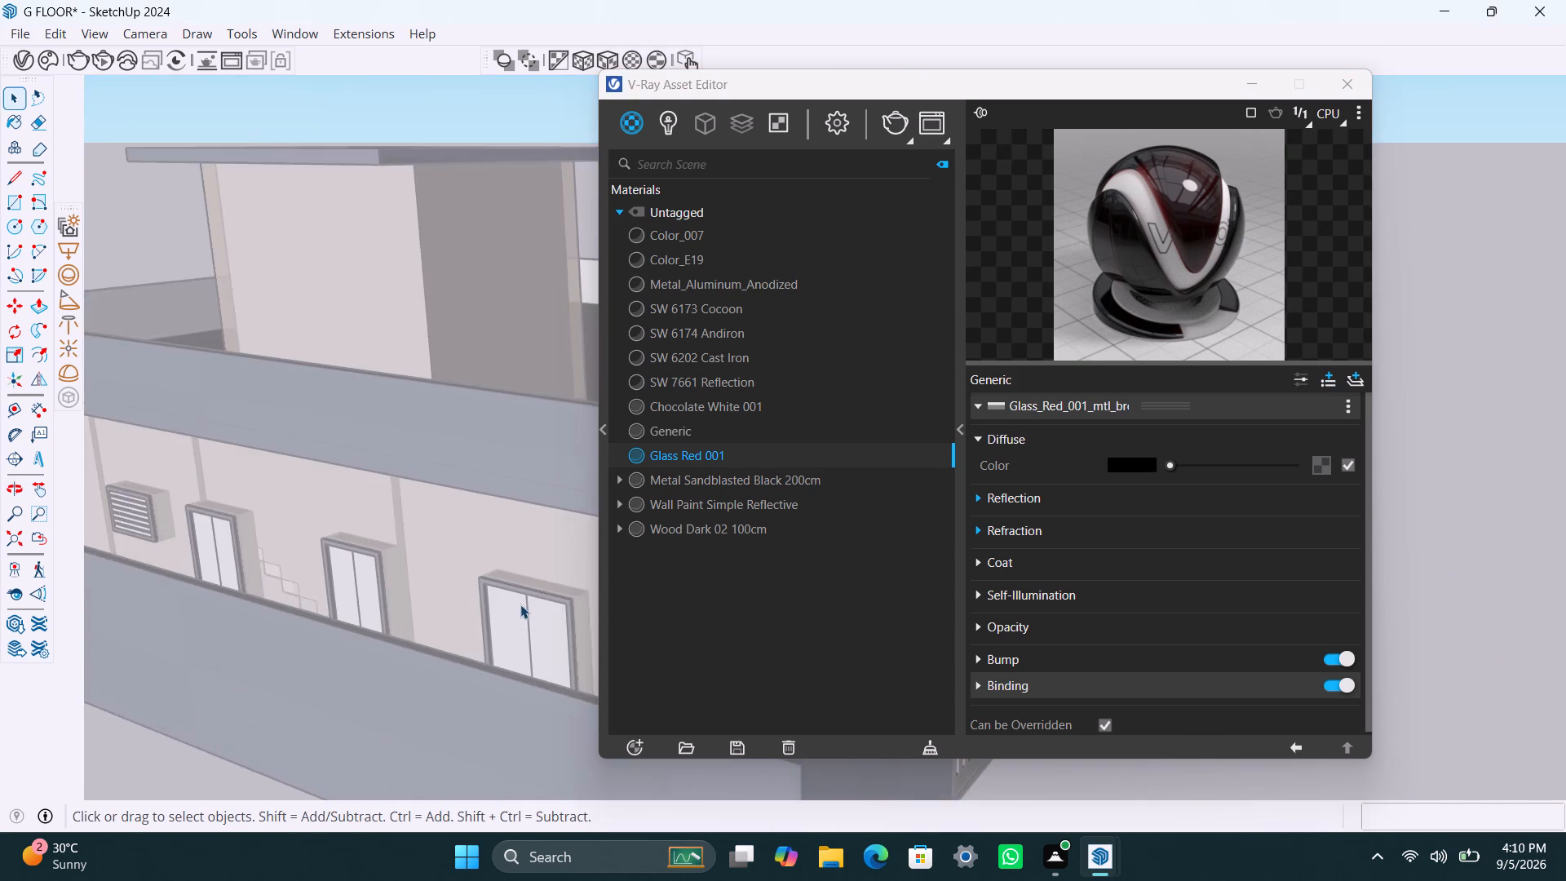
{"action": "scroll", "coordinate": [520, 604], "scroll_direction": "up", "scroll_amount": 3}
{"action": "left_click", "coordinate": [517, 609]}
{"action": "triple_click", "coordinate": [518, 609]}
{"action": "left_click", "coordinate": [519, 609]}
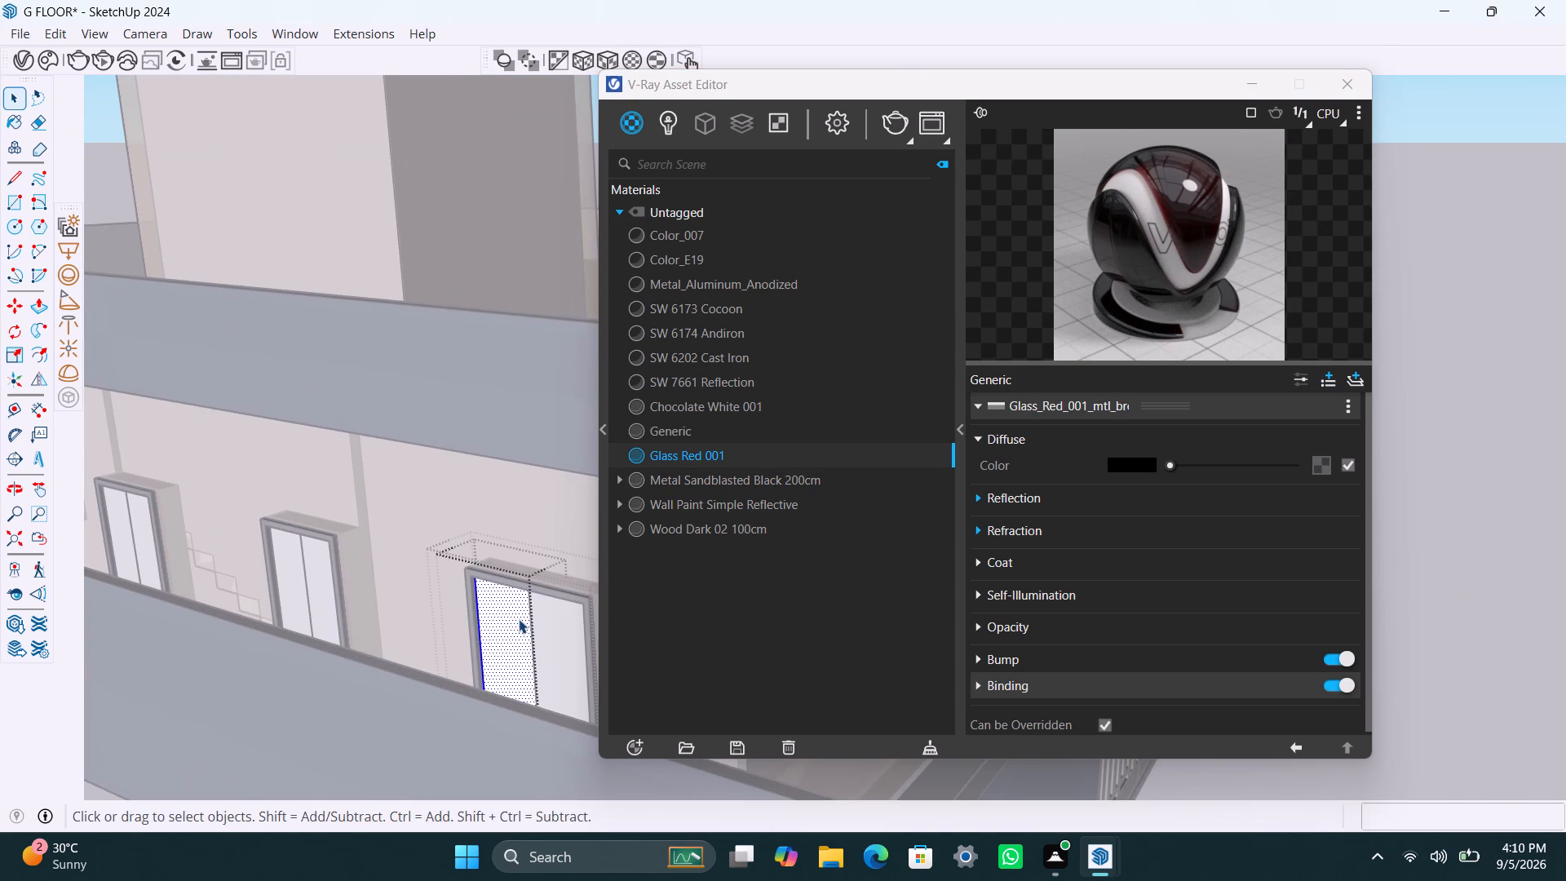
{"action": "double_click", "coordinate": [513, 641]}
{"action": "right_click", "coordinate": [712, 456]}
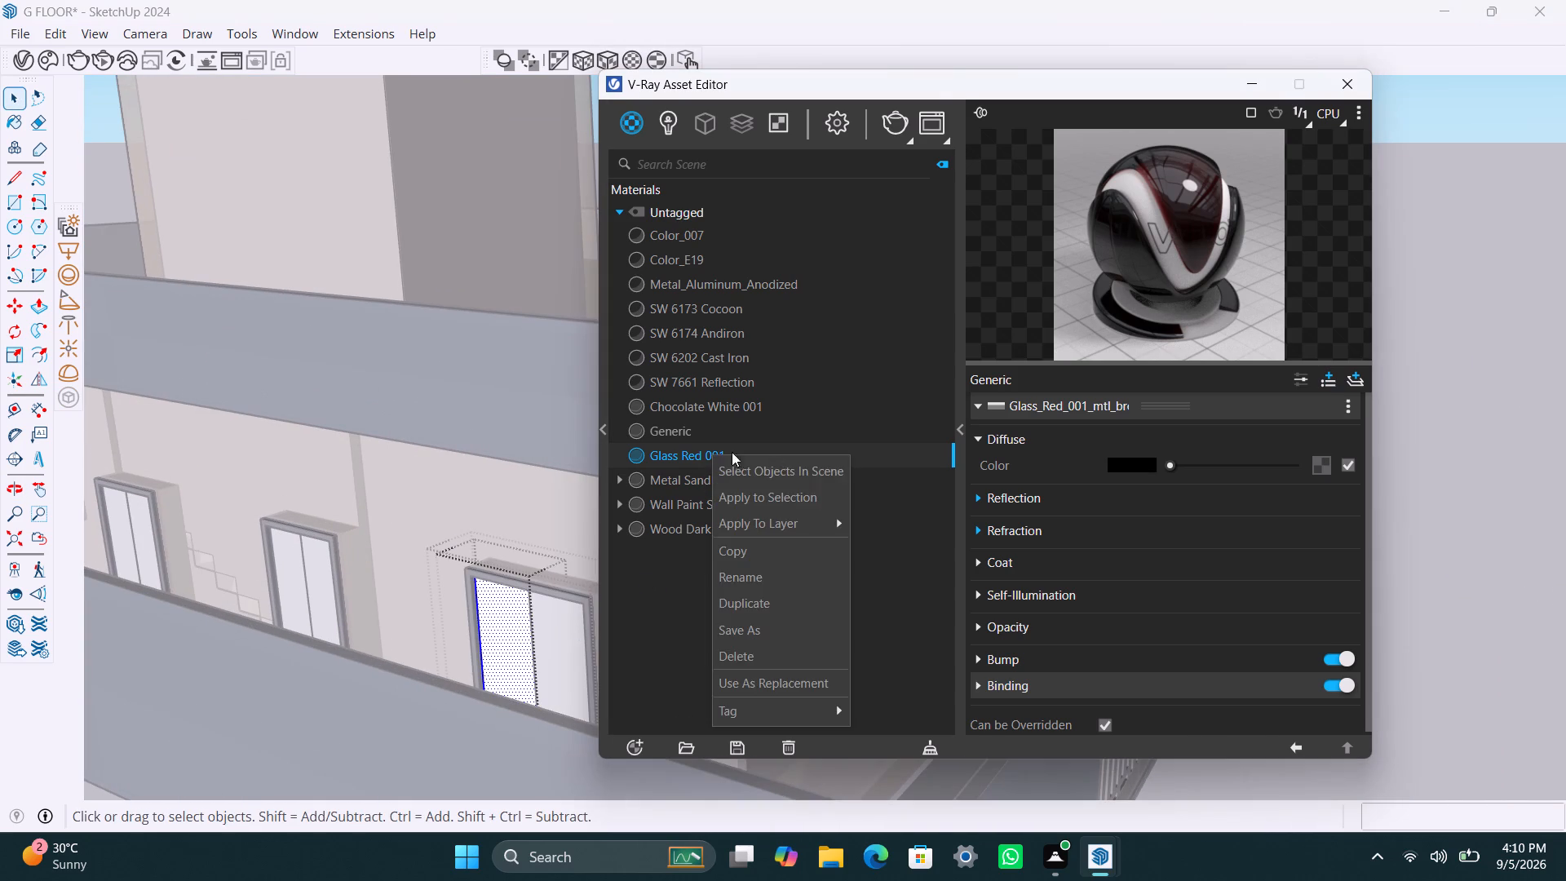
{"action": "left_click", "coordinate": [774, 499]}
{"action": "double_click", "coordinate": [523, 635]}
{"action": "left_click", "coordinate": [518, 635]}
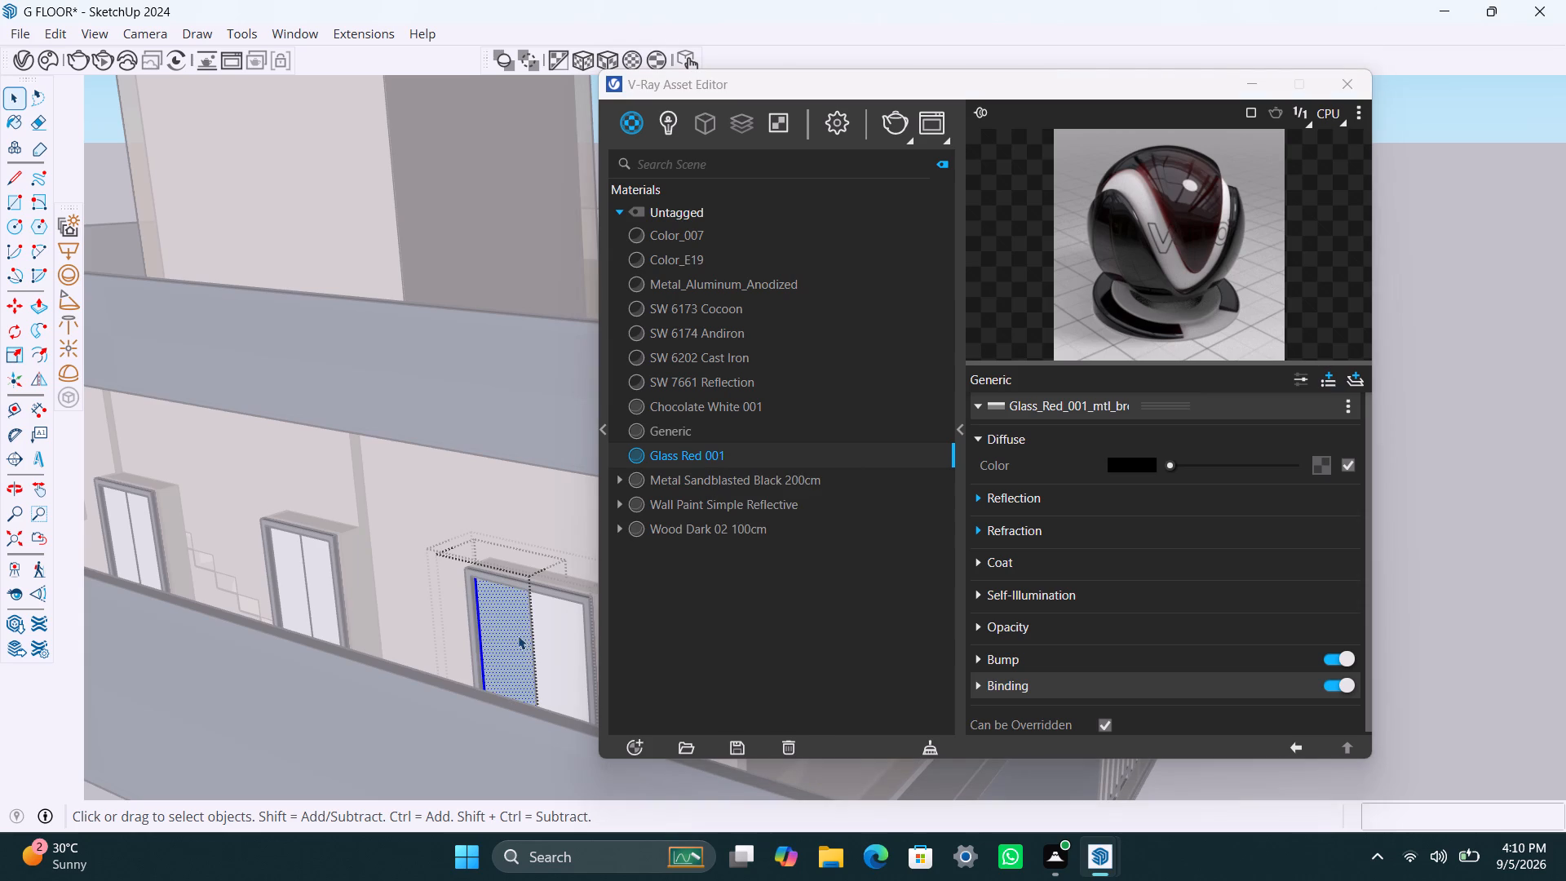
{"action": "right_click", "coordinate": [692, 457]}
{"action": "left_click", "coordinate": [732, 500]}
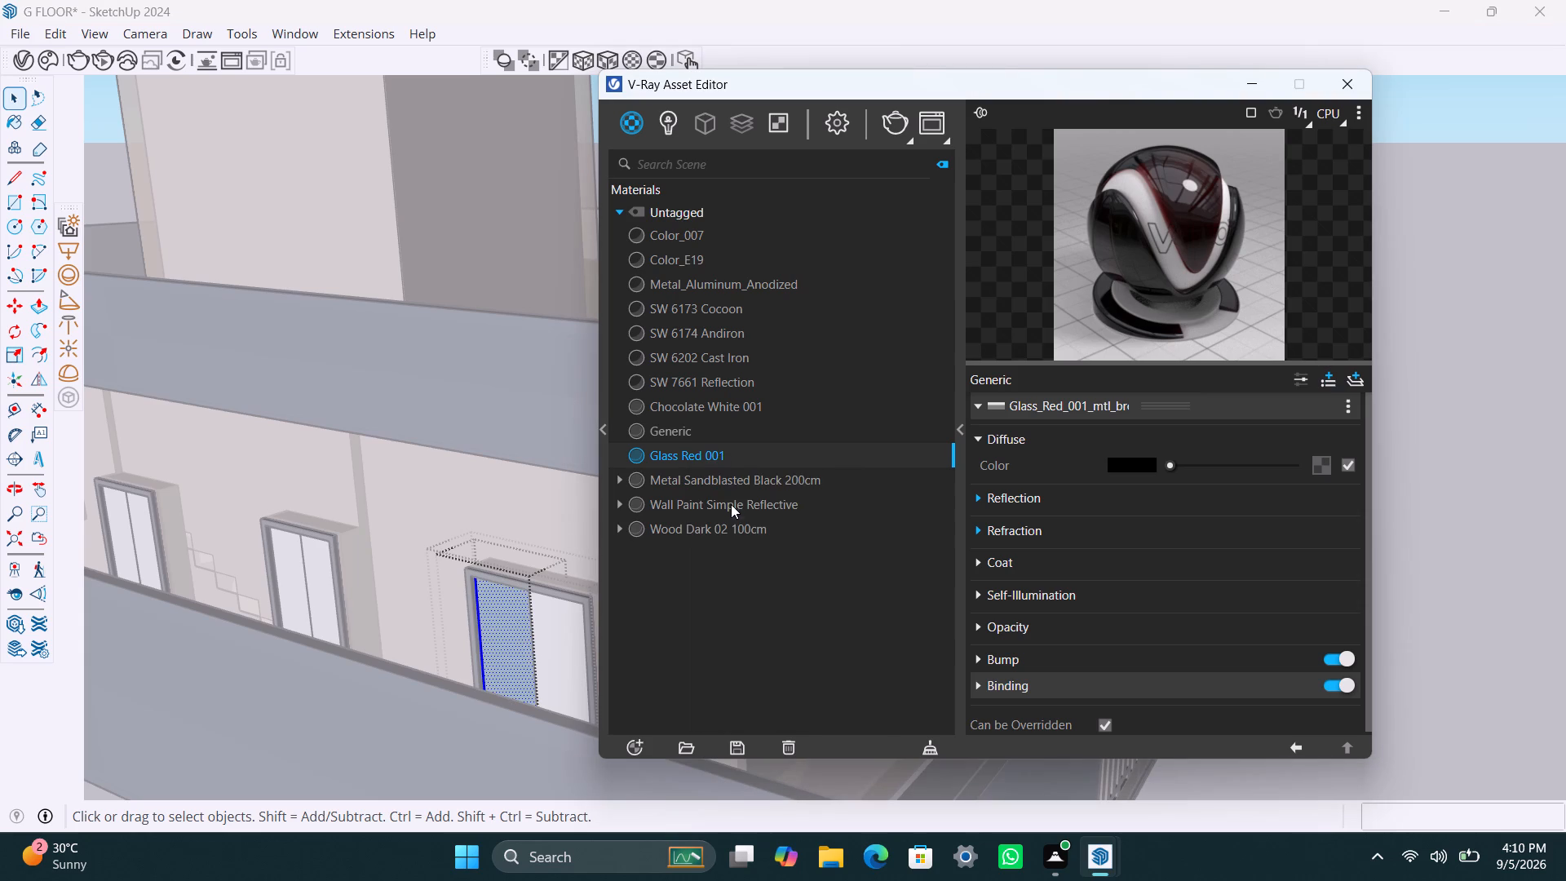
{"action": "left_click", "coordinate": [574, 631]}
{"action": "left_click", "coordinate": [570, 633]}
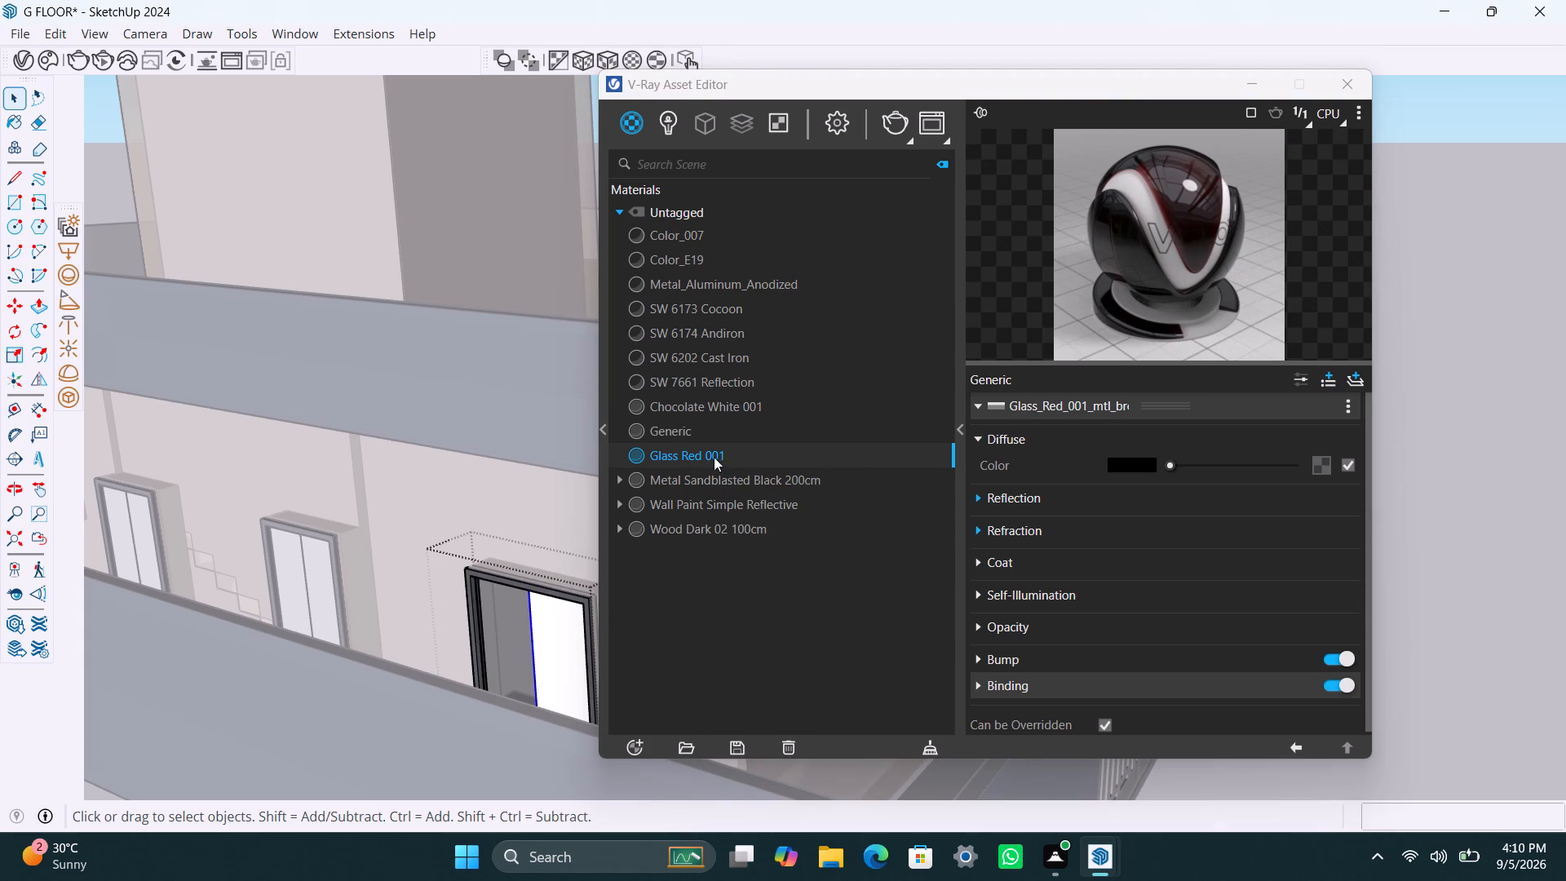
{"action": "right_click", "coordinate": [714, 457]}
{"action": "left_click", "coordinate": [764, 509]}
Apply Glass Red 001 to both panes of the second side wall window from the front corner, just before the stair outline.
{"action": "scroll", "coordinate": [403, 596], "scroll_direction": "down", "scroll_amount": 4}
{"action": "left_click", "coordinate": [324, 582]}
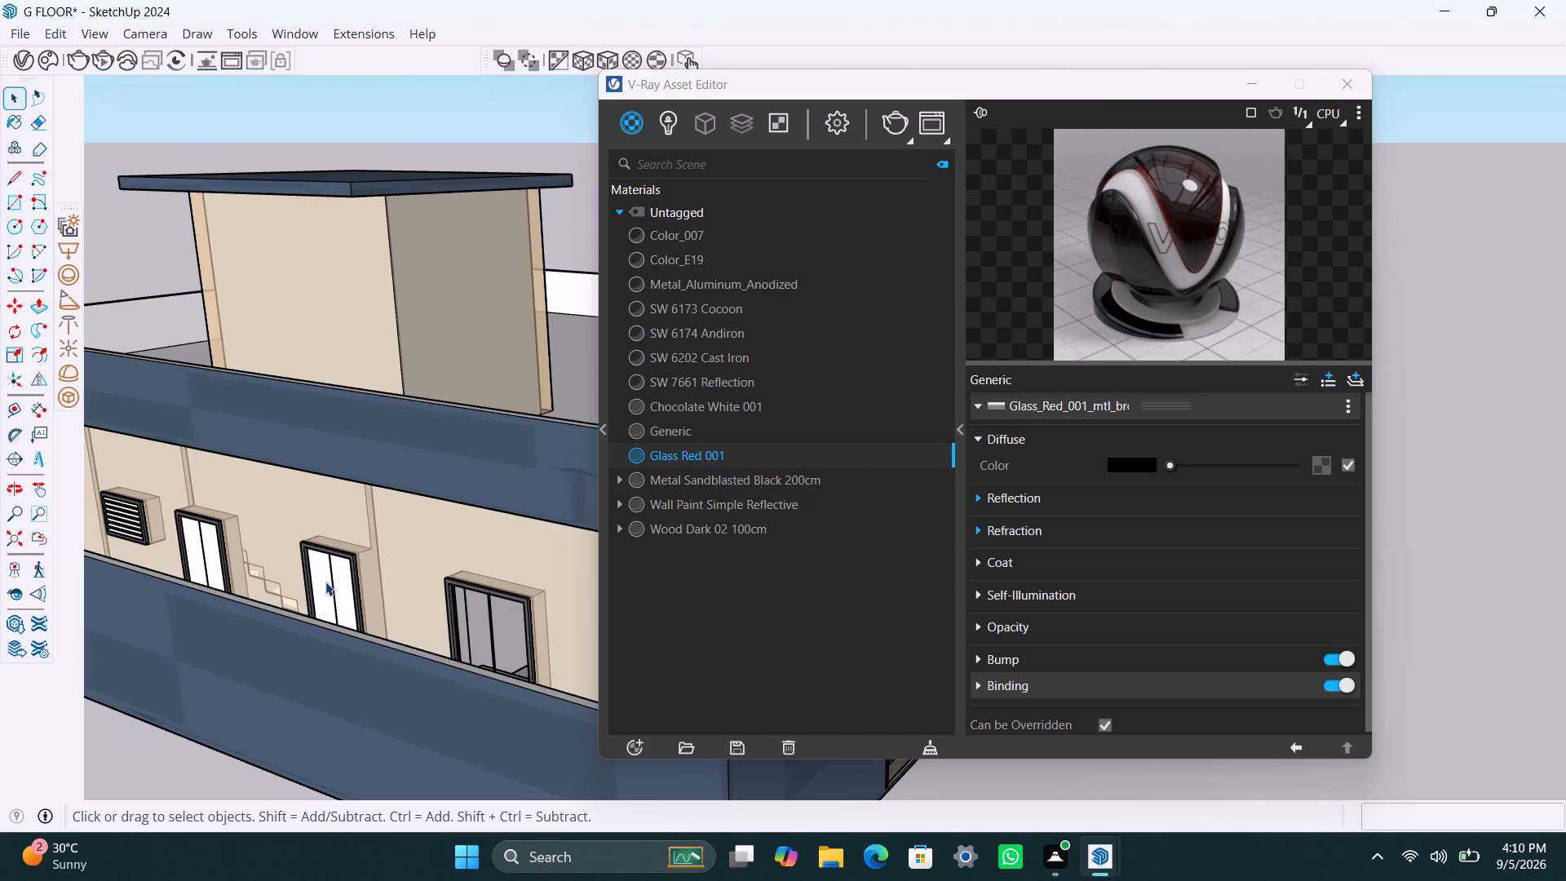
{"action": "left_click", "coordinate": [325, 582]}
{"action": "scroll", "coordinate": [325, 582], "scroll_direction": "up", "scroll_amount": 4}
{"action": "double_click", "coordinate": [325, 582]}
{"action": "left_click", "coordinate": [325, 582]}
{"action": "scroll", "coordinate": [325, 582], "scroll_direction": "up", "scroll_amount": 3}
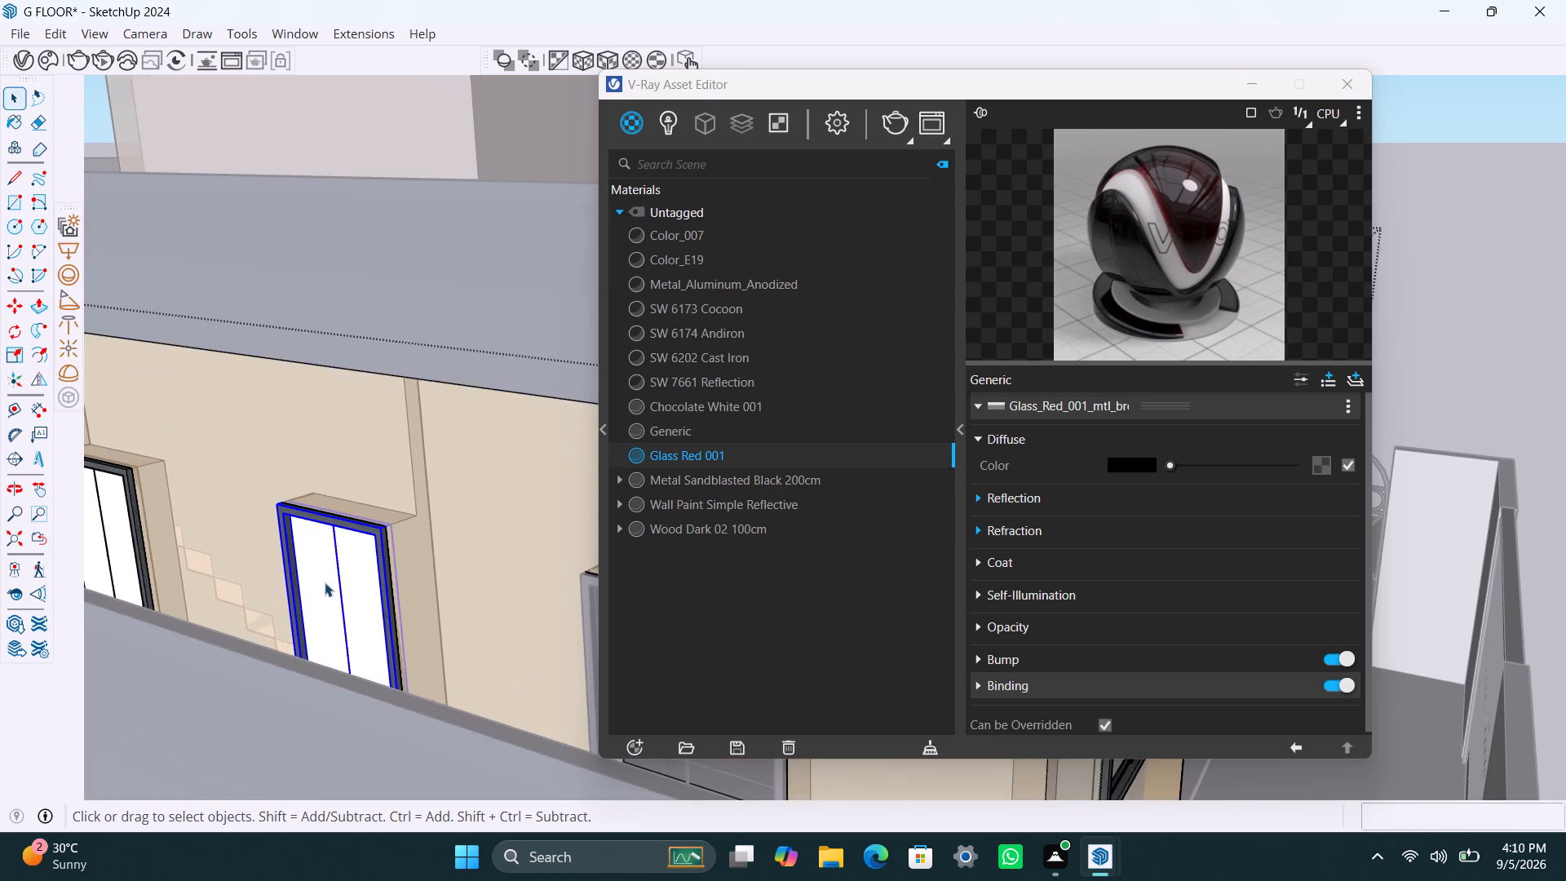
{"action": "double_click", "coordinate": [325, 582]}
{"action": "left_click", "coordinate": [325, 581]}
{"action": "scroll", "coordinate": [331, 581], "scroll_direction": "up", "scroll_amount": 4}
{"action": "left_click", "coordinate": [323, 588]}
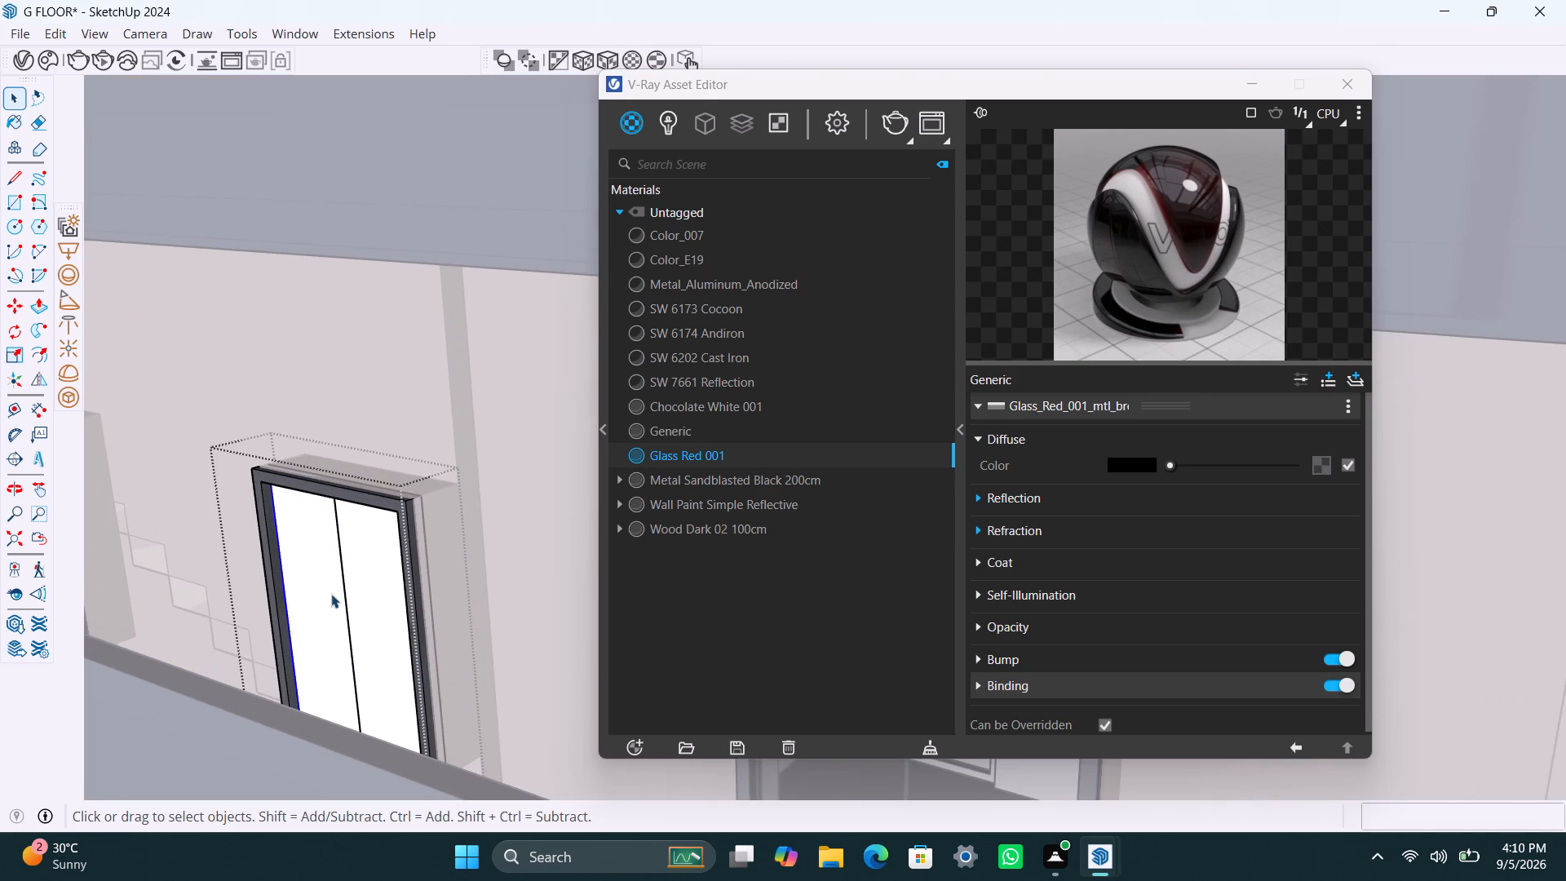
{"action": "right_click", "coordinate": [707, 454]}
{"action": "left_click", "coordinate": [729, 498]}
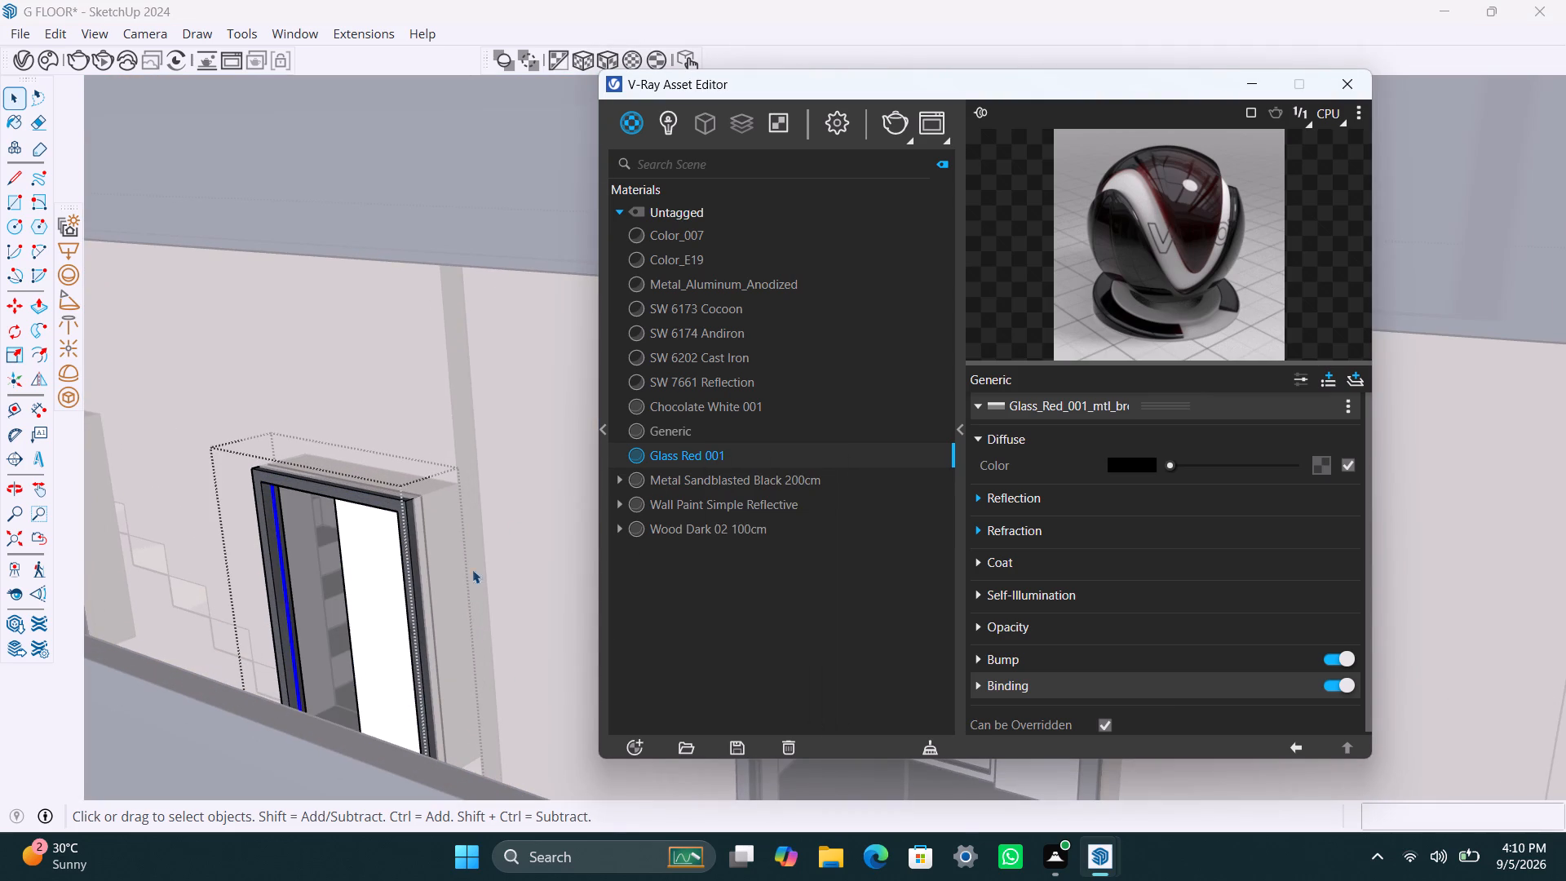
{"action": "left_click", "coordinate": [379, 595]}
{"action": "right_click", "coordinate": [734, 458]}
{"action": "left_click", "coordinate": [759, 495]}
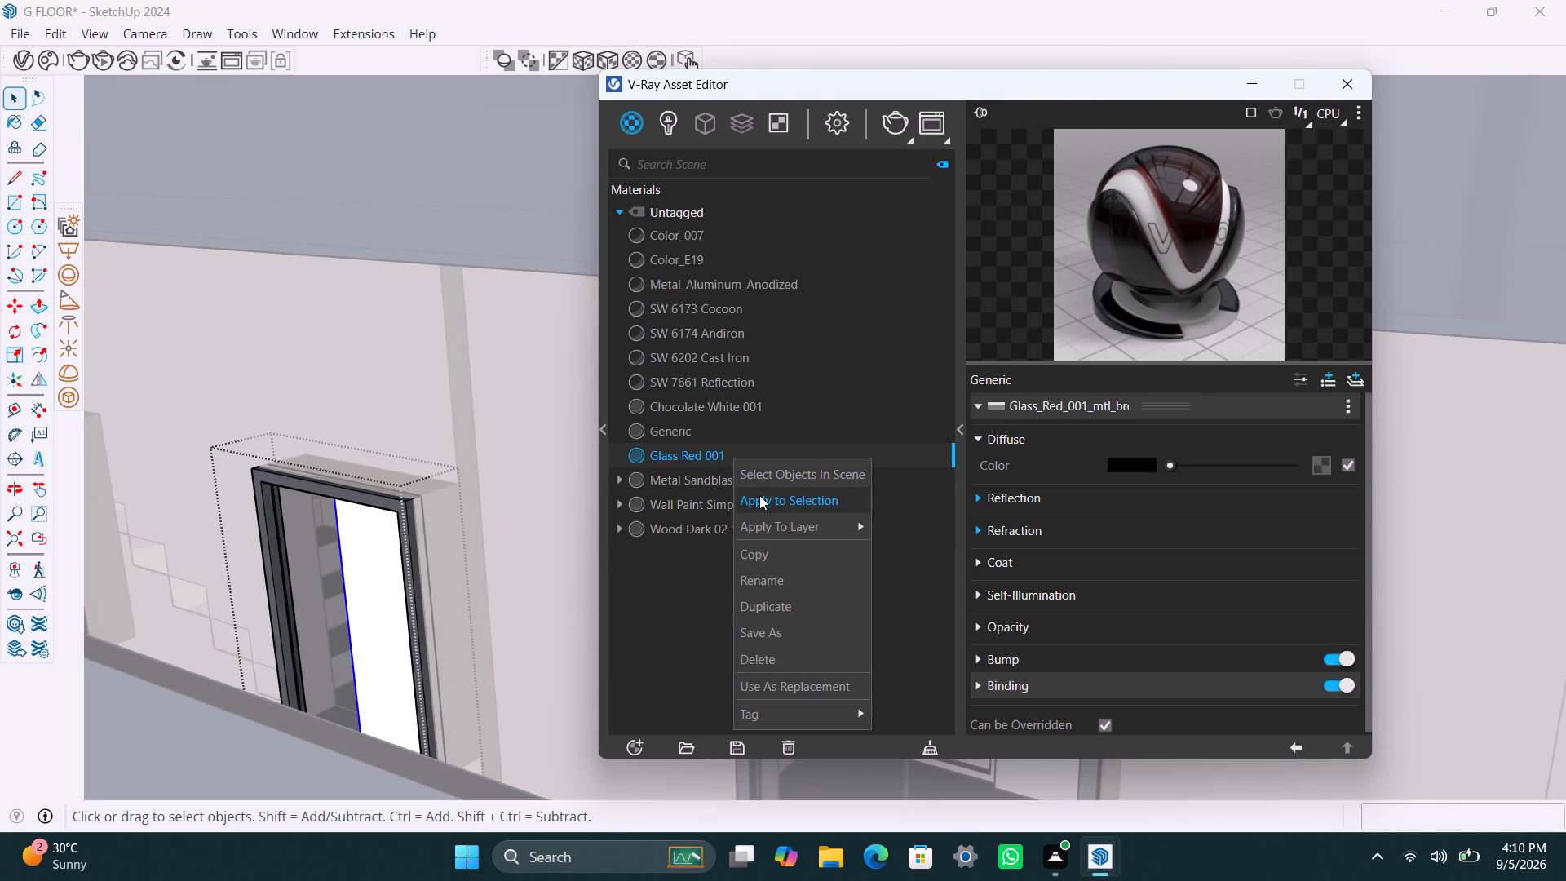
Apply Glass Red 001 to both panes of the side wall window between the stair outline and the louvred window.
{"action": "scroll", "coordinate": [436, 593], "scroll_direction": "down", "scroll_amount": 18}
{"action": "middle_click_drag", "start_coordinate": [345, 588], "coordinate": [568, 625]}
{"action": "scroll", "coordinate": [454, 556], "scroll_direction": "up", "scroll_amount": 14}
{"action": "left_click", "coordinate": [441, 584]}
{"action": "left_click", "coordinate": [449, 584]}
{"action": "left_click_drag", "start_coordinate": [467, 582], "coordinate": [476, 582]}
{"action": "triple_click", "coordinate": [476, 582]}
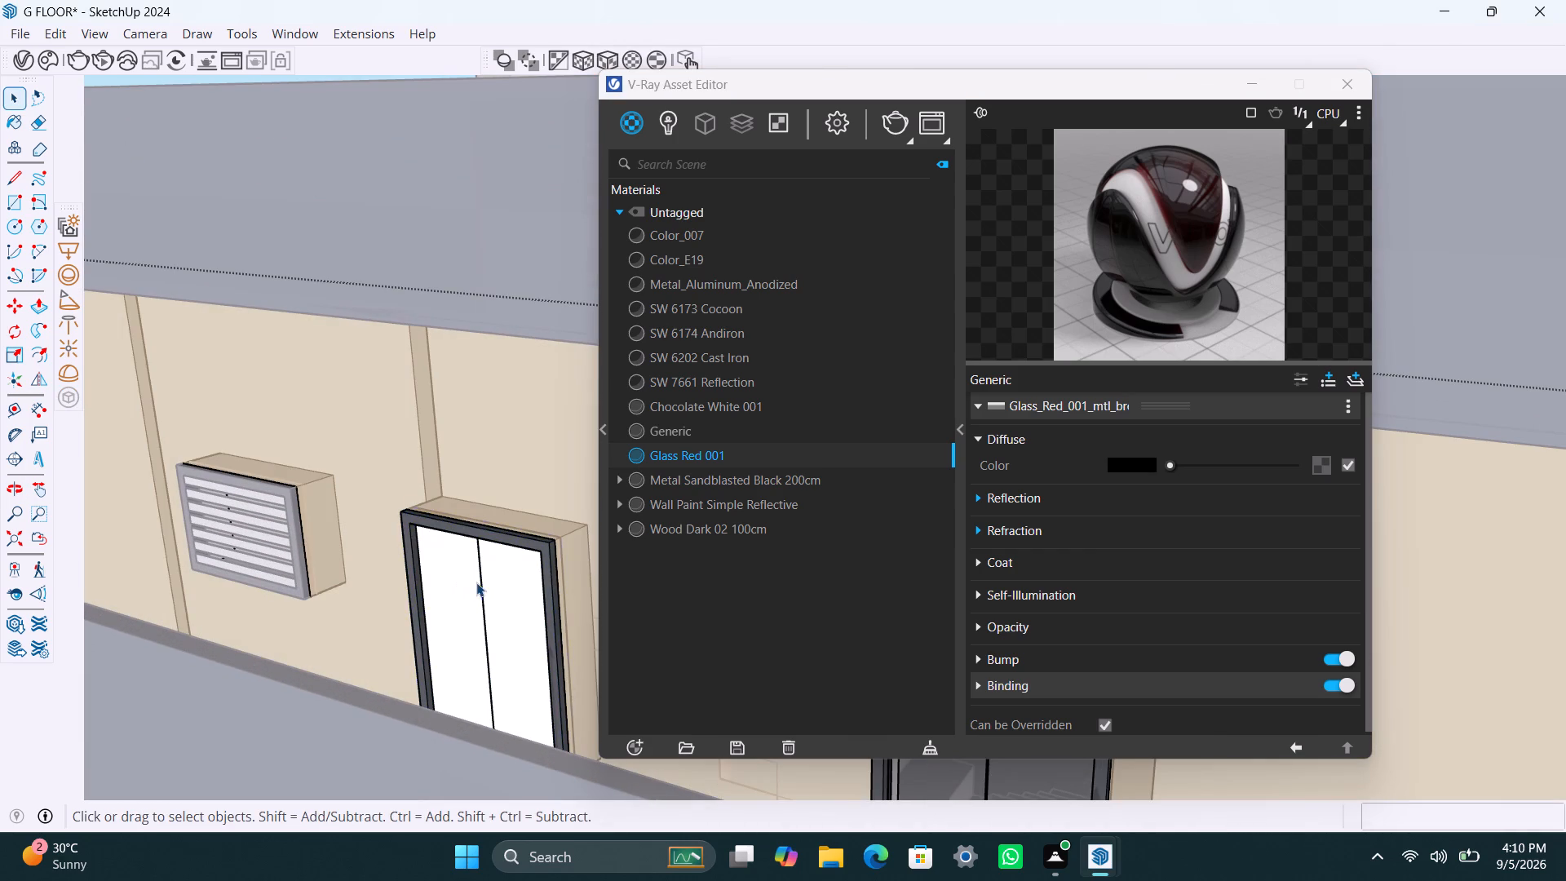
{"action": "scroll", "coordinate": [472, 584], "scroll_direction": "up", "scroll_amount": 3}
{"action": "left_click", "coordinate": [468, 587]}
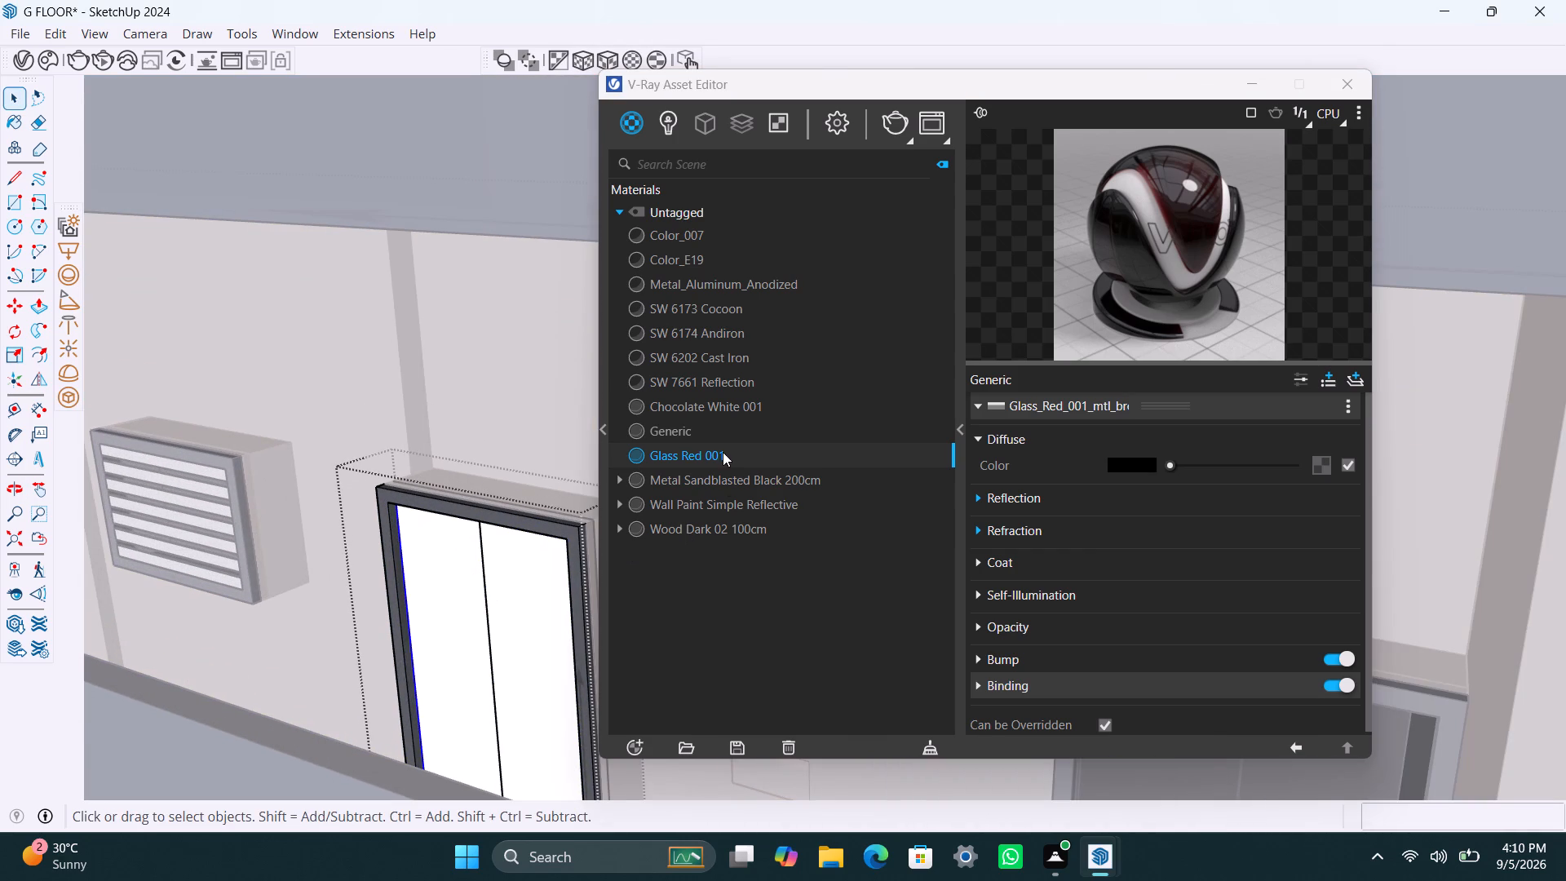
{"action": "right_click", "coordinate": [723, 451]}
{"action": "left_click", "coordinate": [788, 491]}
{"action": "left_click", "coordinate": [520, 591]}
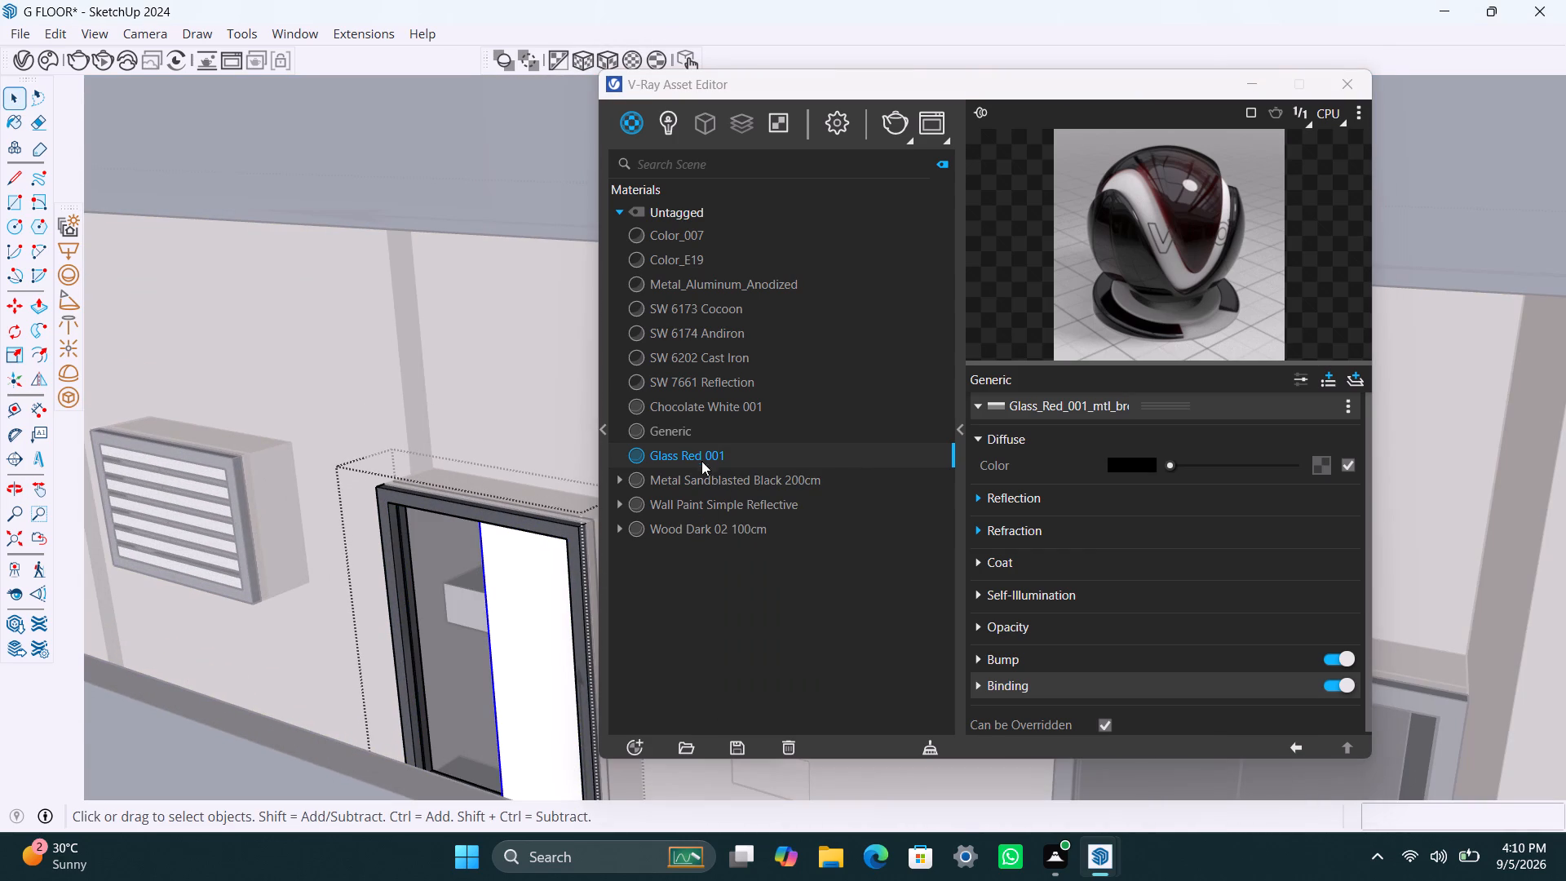
{"action": "right_click", "coordinate": [701, 456]}
{"action": "left_click", "coordinate": [739, 493]}
Open the side wall's louvred window group and apply Glass Red 001 to its top three slats.
{"action": "scroll", "coordinate": [524, 581], "scroll_direction": "down", "scroll_amount": 19}
{"action": "middle_click_drag", "start_coordinate": [369, 598], "coordinate": [483, 619]}
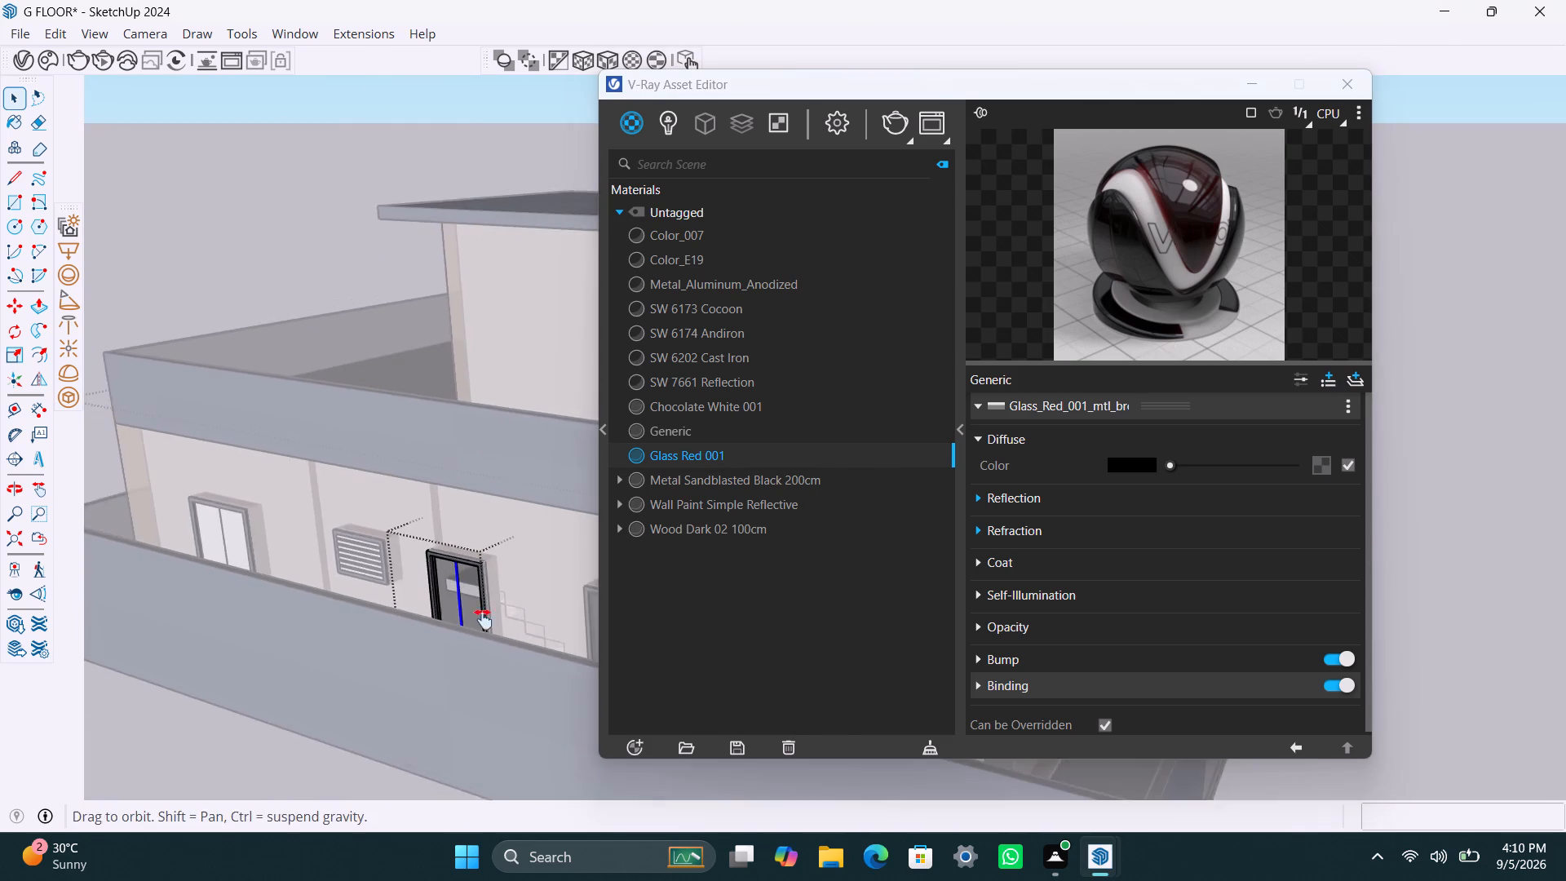
{"action": "middle_click_drag", "start_coordinate": [483, 619], "coordinate": [537, 626]}
{"action": "scroll", "coordinate": [505, 595], "scroll_direction": "up", "scroll_amount": 14}
{"action": "left_click", "coordinate": [540, 582]}
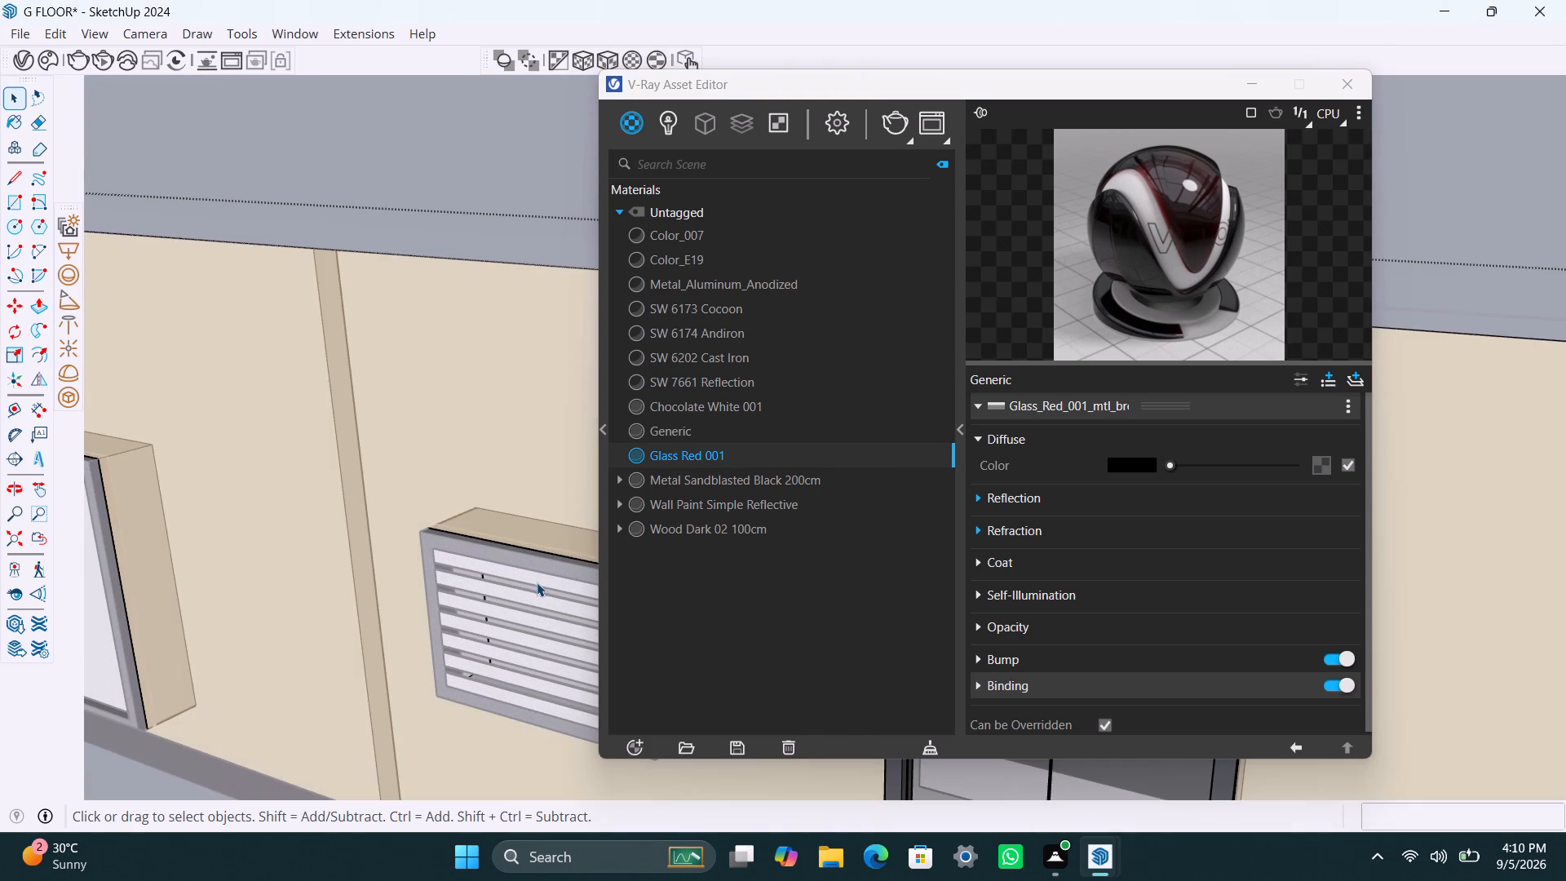
{"action": "left_click", "coordinate": [533, 578]}
{"action": "scroll", "coordinate": [533, 578], "scroll_direction": "up", "scroll_amount": 4}
{"action": "left_click", "coordinate": [531, 578]}
{"action": "triple_click", "coordinate": [529, 578]}
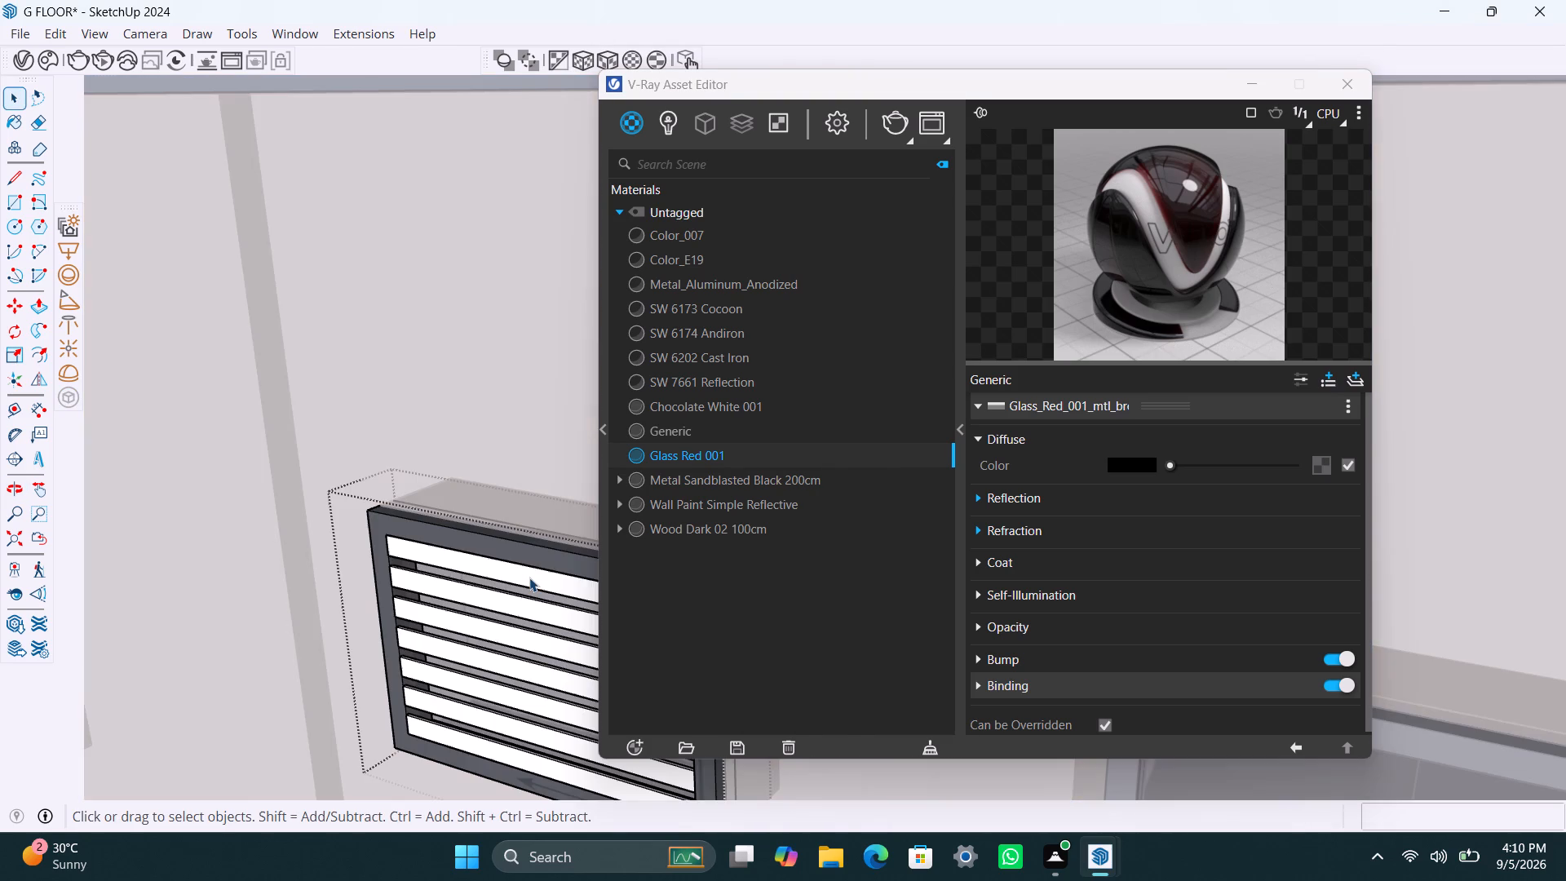
{"action": "right_click", "coordinate": [705, 452]}
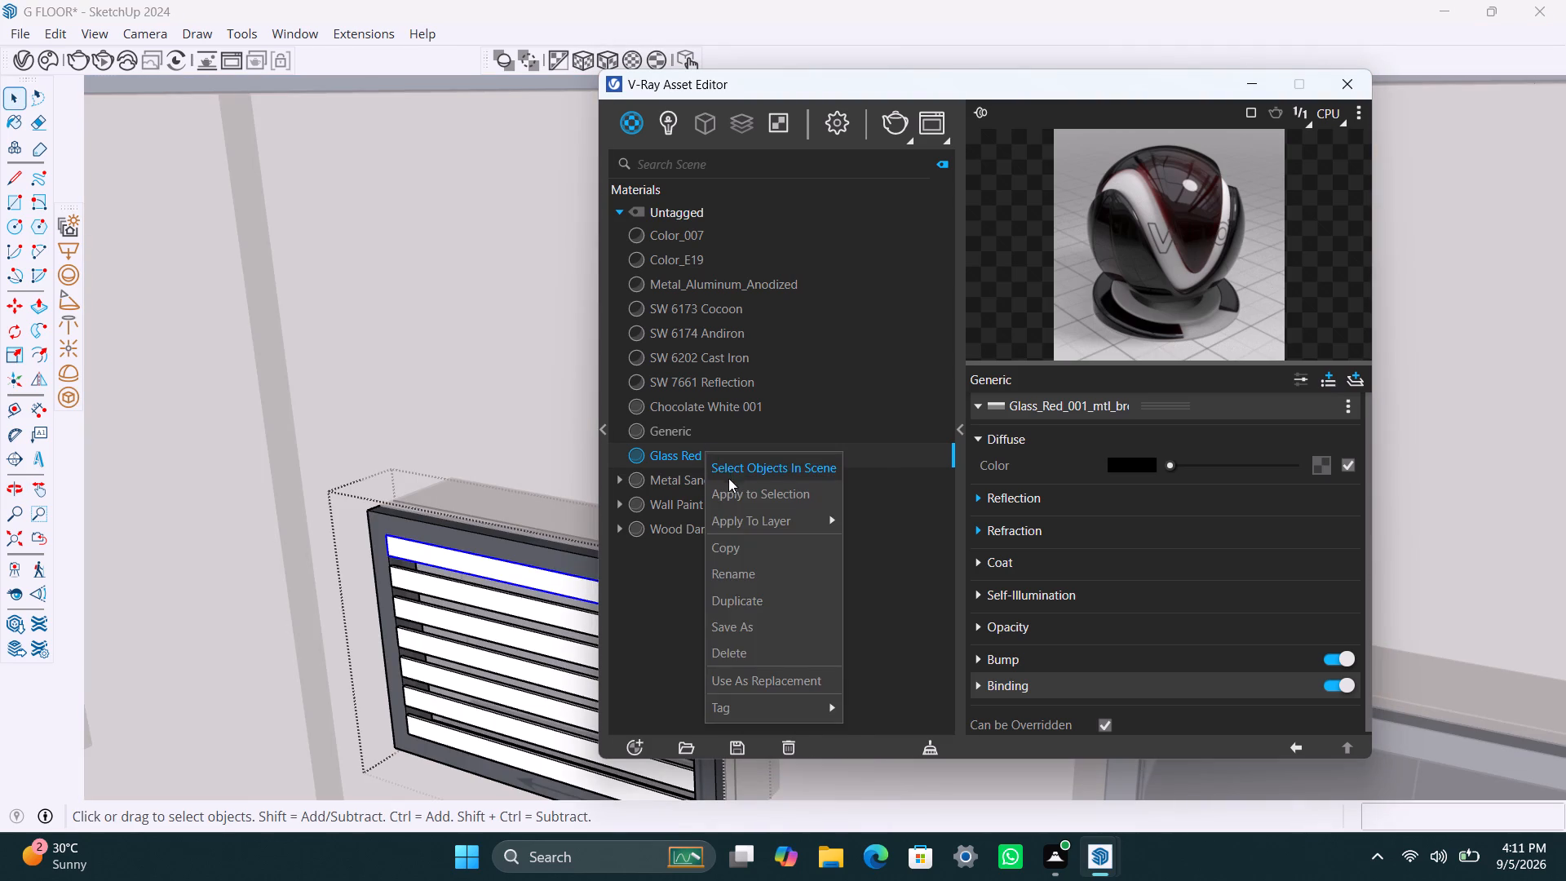
{"action": "left_click", "coordinate": [733, 496]}
{"action": "left_click", "coordinate": [519, 609]}
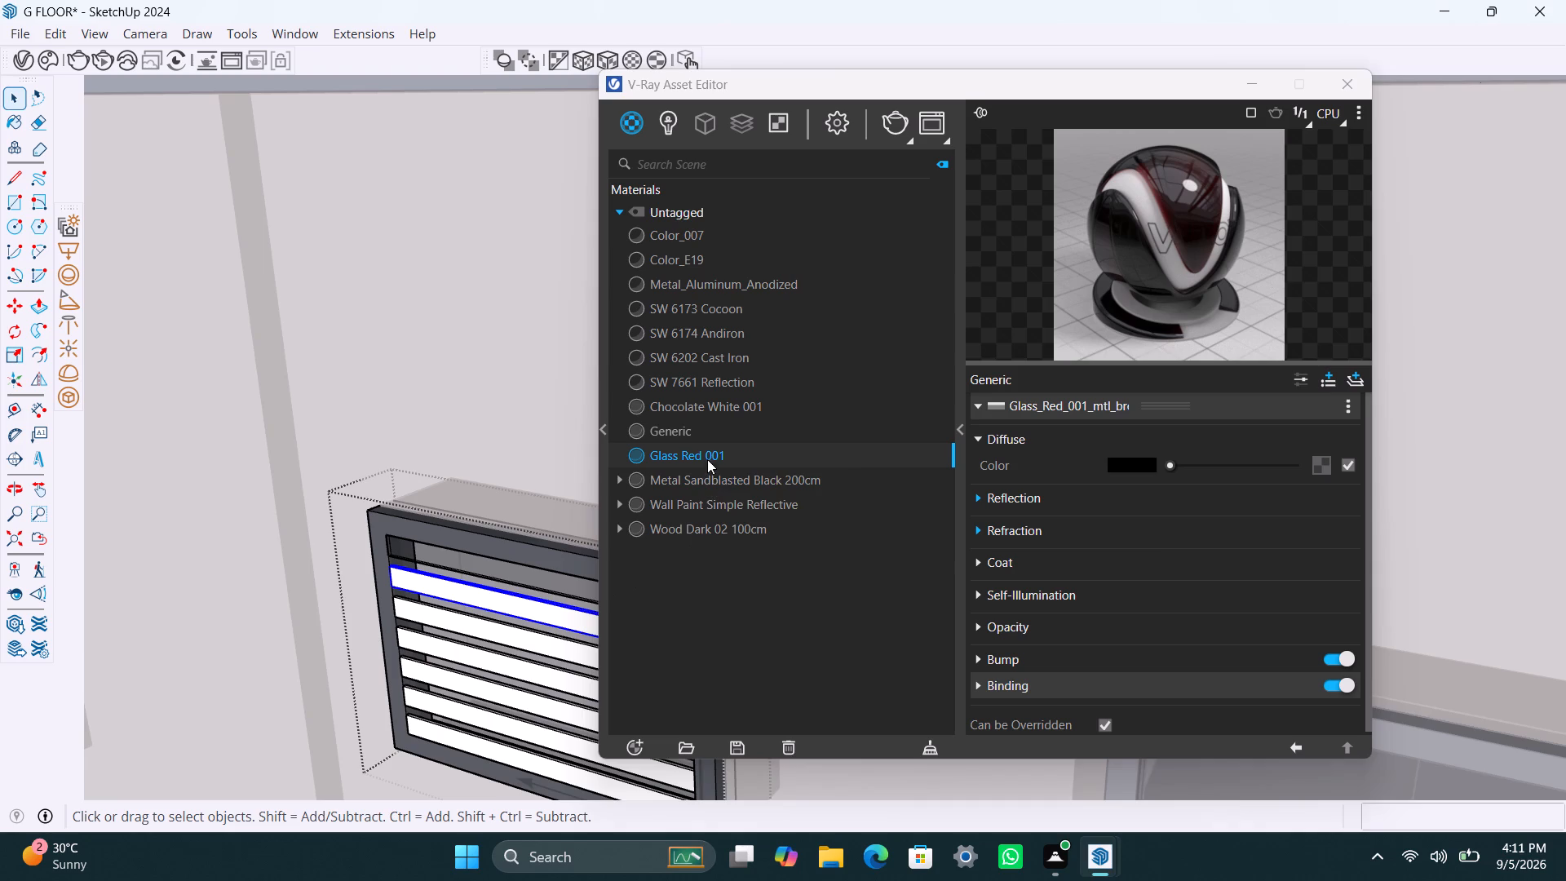
{"action": "right_click", "coordinate": [707, 459]}
{"action": "left_click", "coordinate": [737, 501]}
{"action": "left_click", "coordinate": [529, 641]}
{"action": "right_click", "coordinate": [704, 452]}
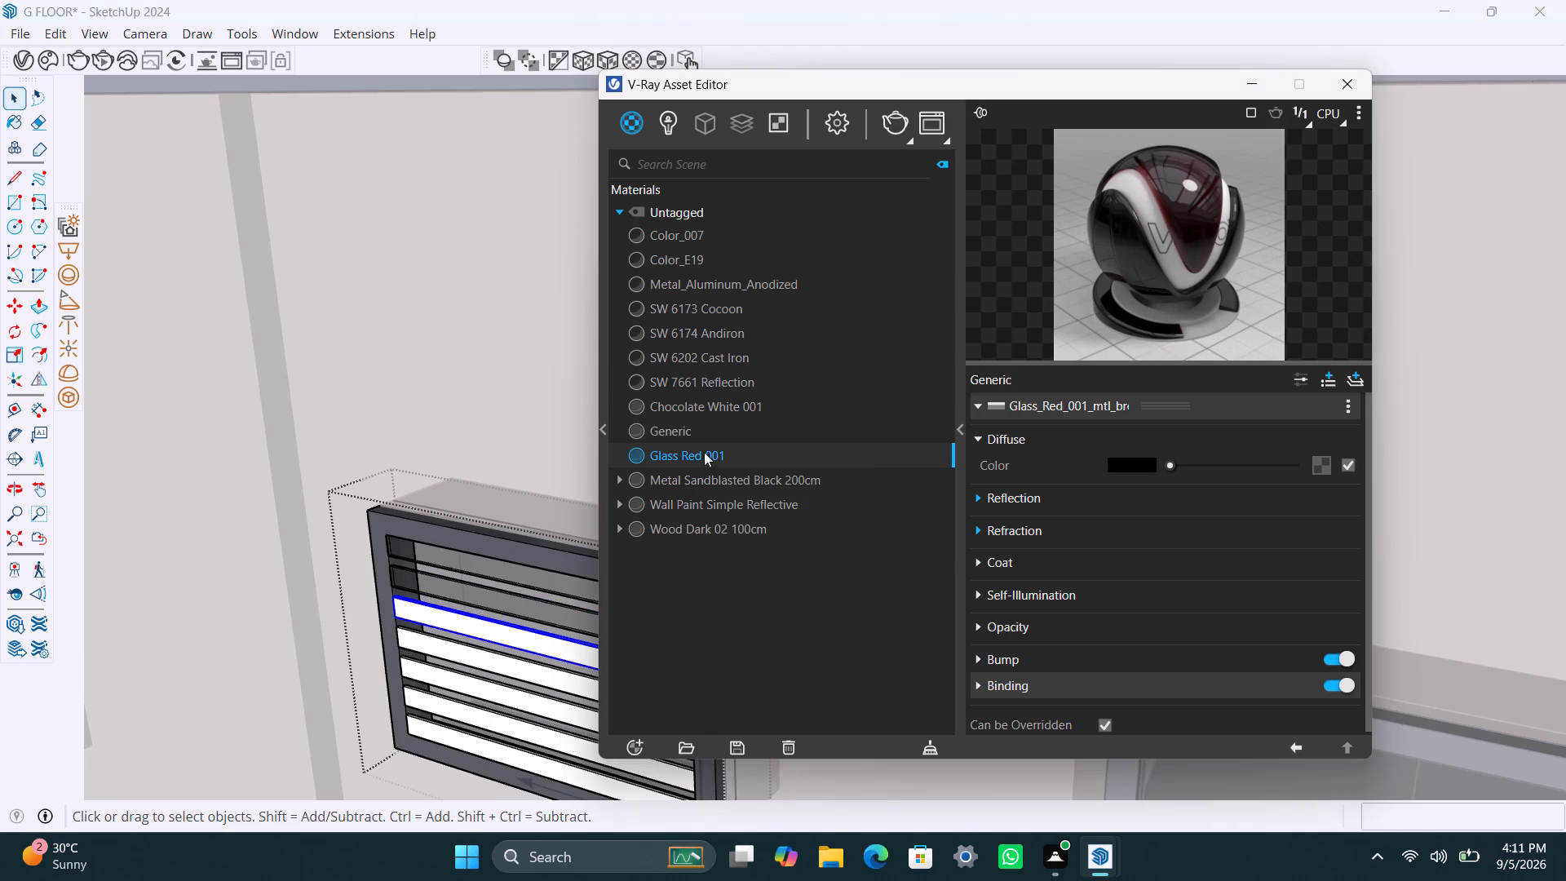
{"action": "left_click", "coordinate": [743, 507]}
{"action": "left_click", "coordinate": [741, 500]}
Apply Glass Red 001 to the remaining four lower slats of the side wall's louvred window.
{"action": "left_click", "coordinate": [545, 676]}
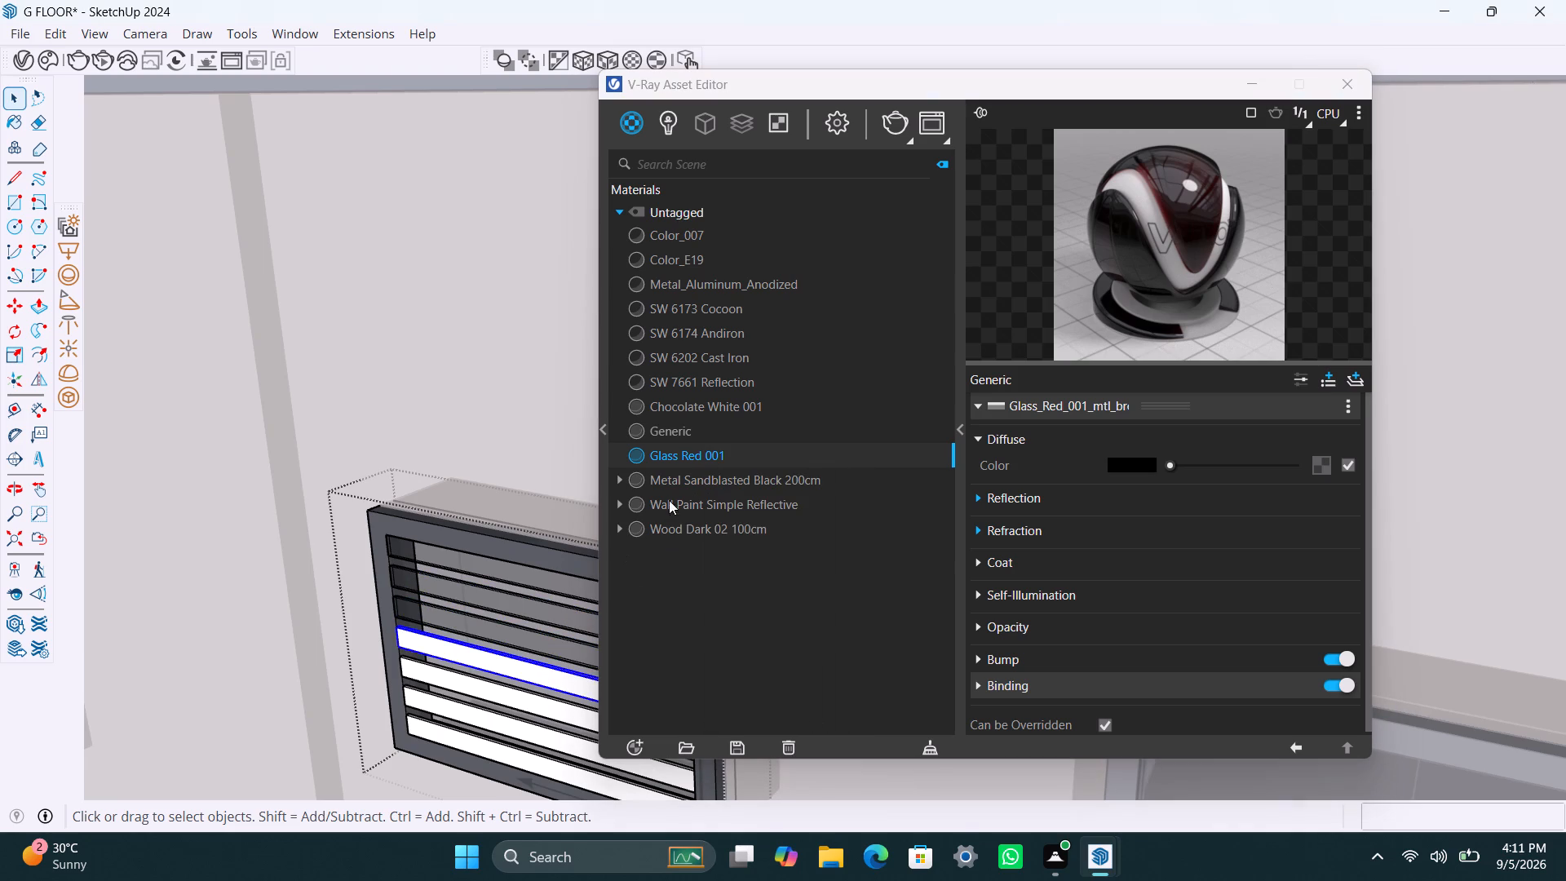
{"action": "right_click", "coordinate": [692, 455]}
{"action": "left_click", "coordinate": [733, 495]}
{"action": "left_click", "coordinate": [524, 697]}
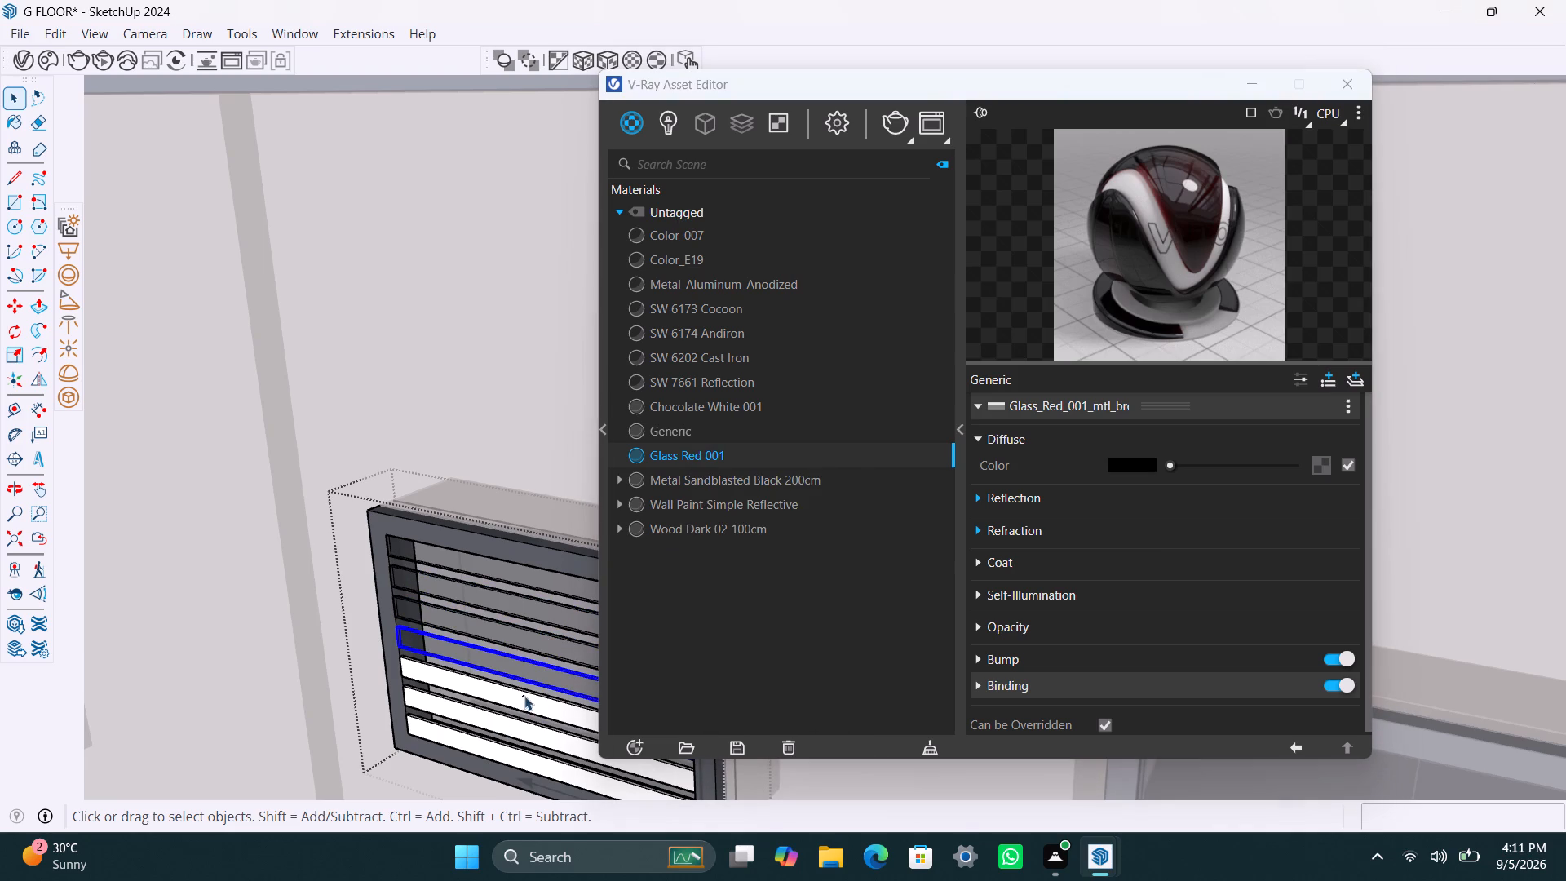
{"action": "right_click", "coordinate": [692, 454]}
{"action": "left_click", "coordinate": [728, 484]}
{"action": "left_click", "coordinate": [487, 709]}
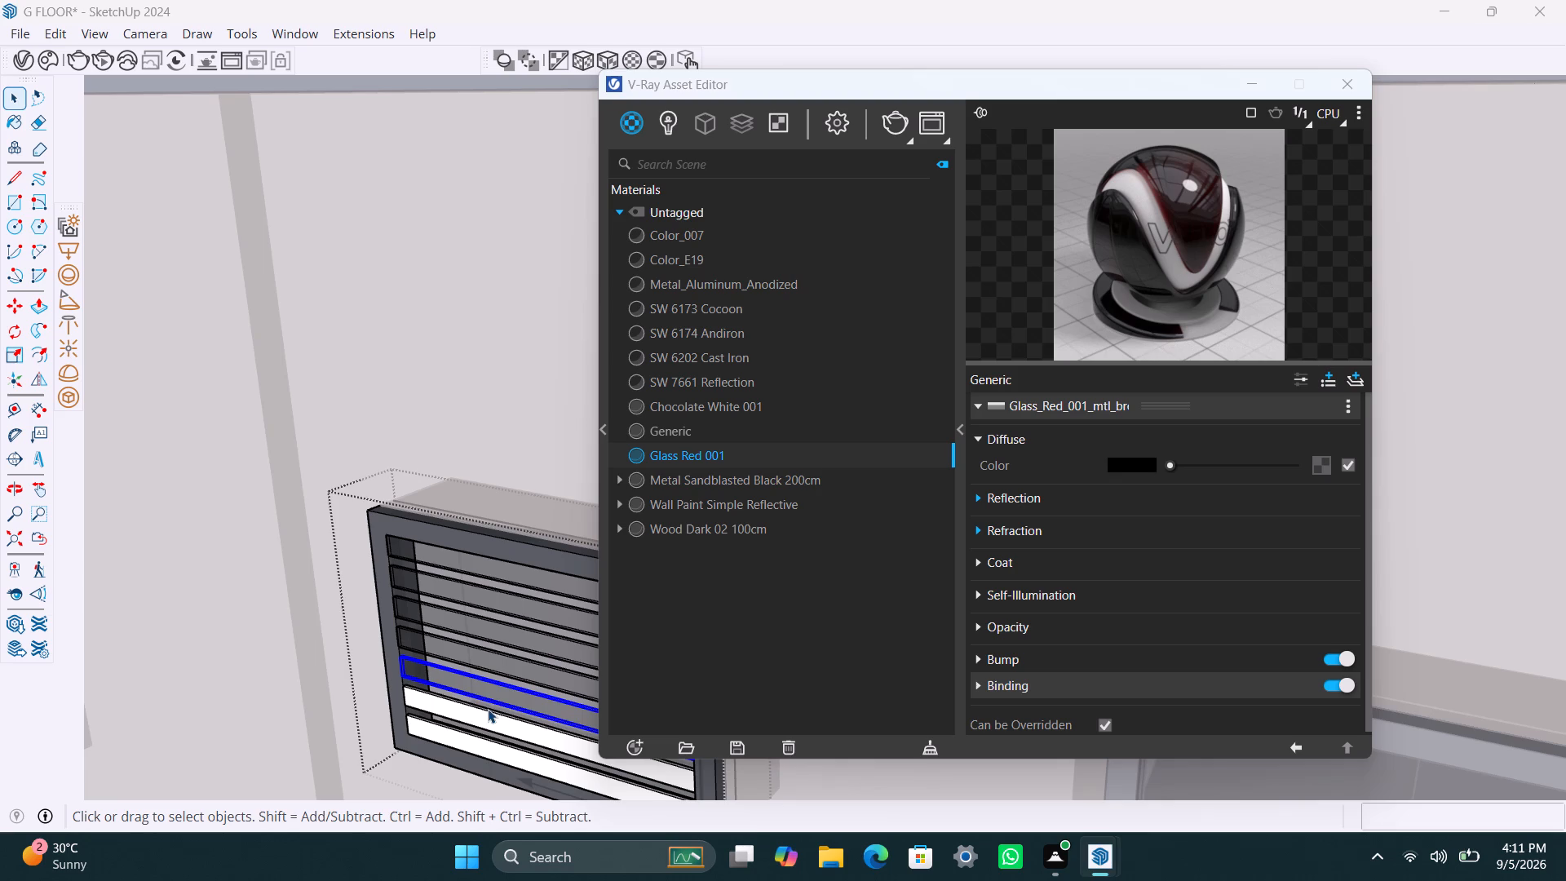
{"action": "left_click", "coordinate": [493, 729]}
{"action": "right_click", "coordinate": [692, 451]}
{"action": "left_click", "coordinate": [737, 498]}
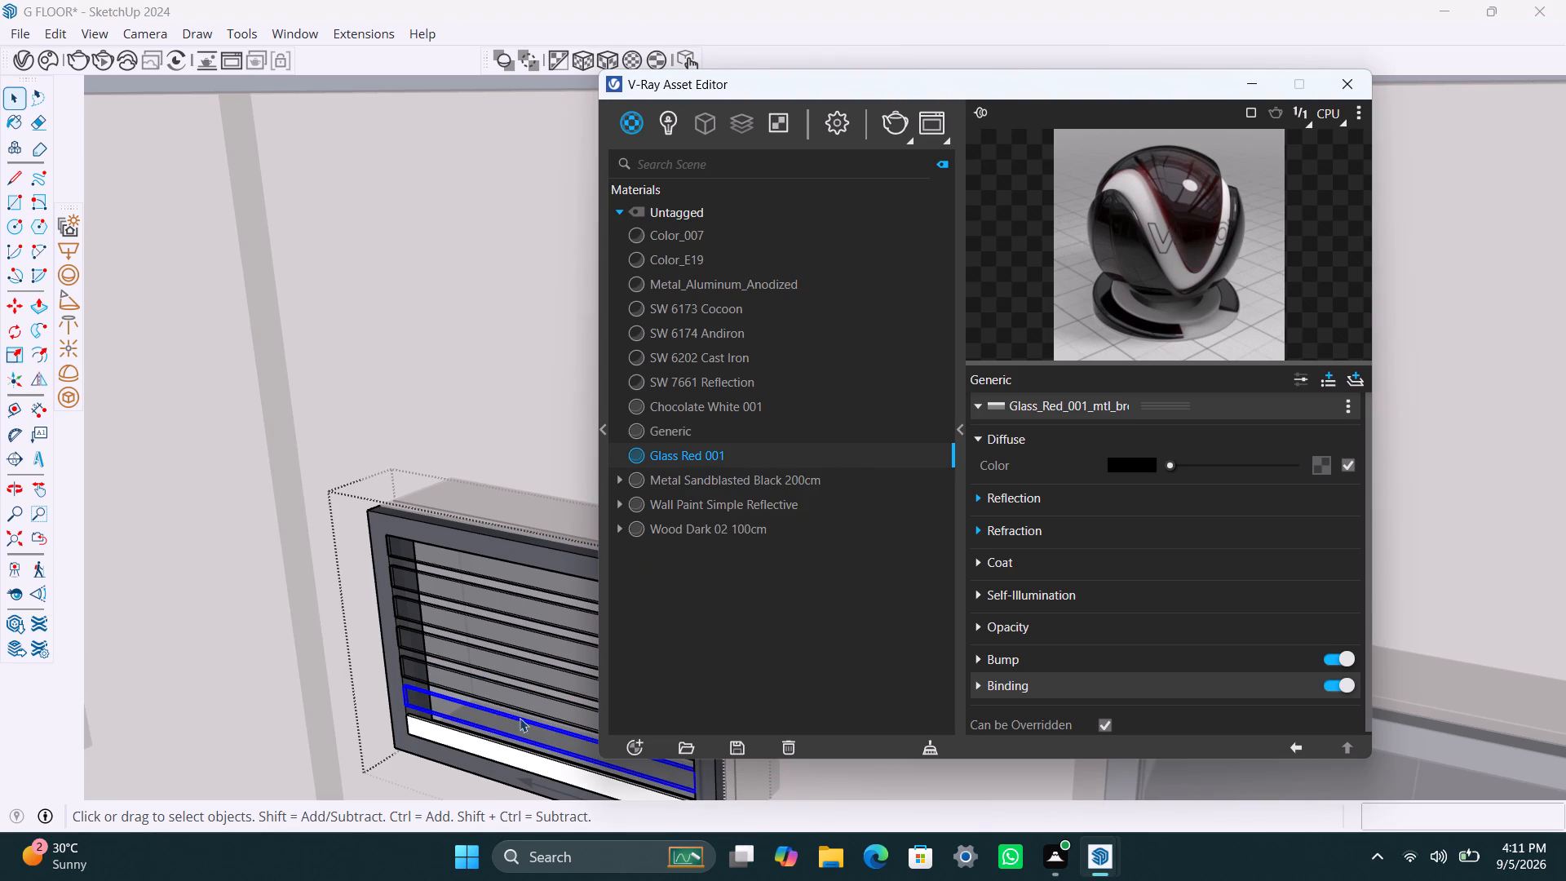
{"action": "left_click", "coordinate": [533, 759]}
{"action": "right_click", "coordinate": [682, 455]}
{"action": "left_click", "coordinate": [716, 505]}
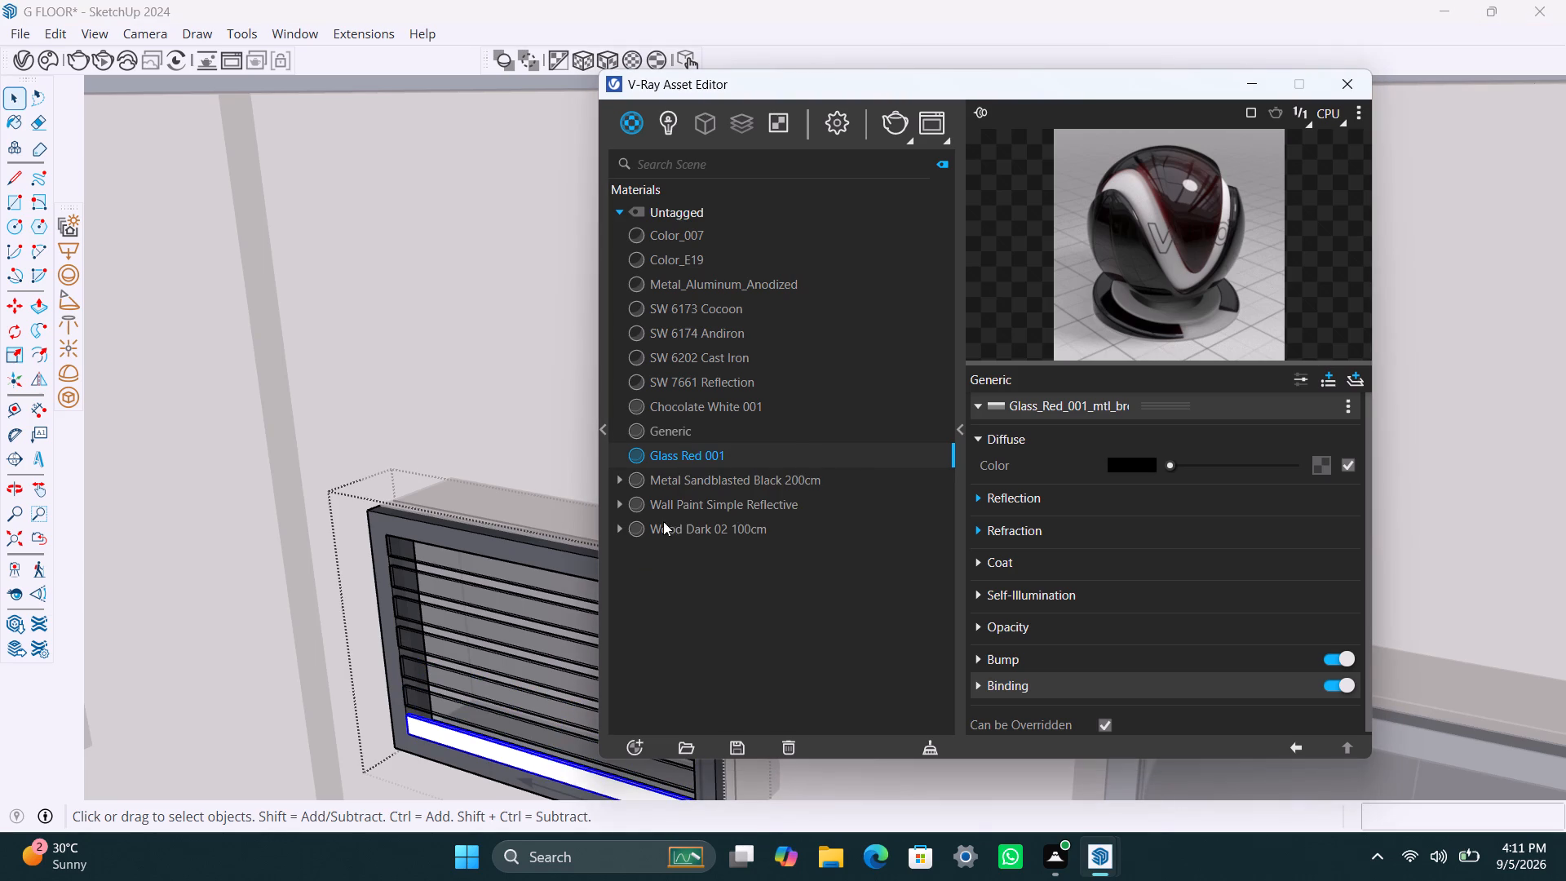
Apply Glass Red 001 to both panes of the last side wall window, beyond the louvred window near the rear corner.
{"action": "scroll", "coordinate": [461, 578], "scroll_direction": "down", "scroll_amount": 20}
{"action": "scroll", "coordinate": [270, 578], "scroll_direction": "up", "scroll_amount": 3}
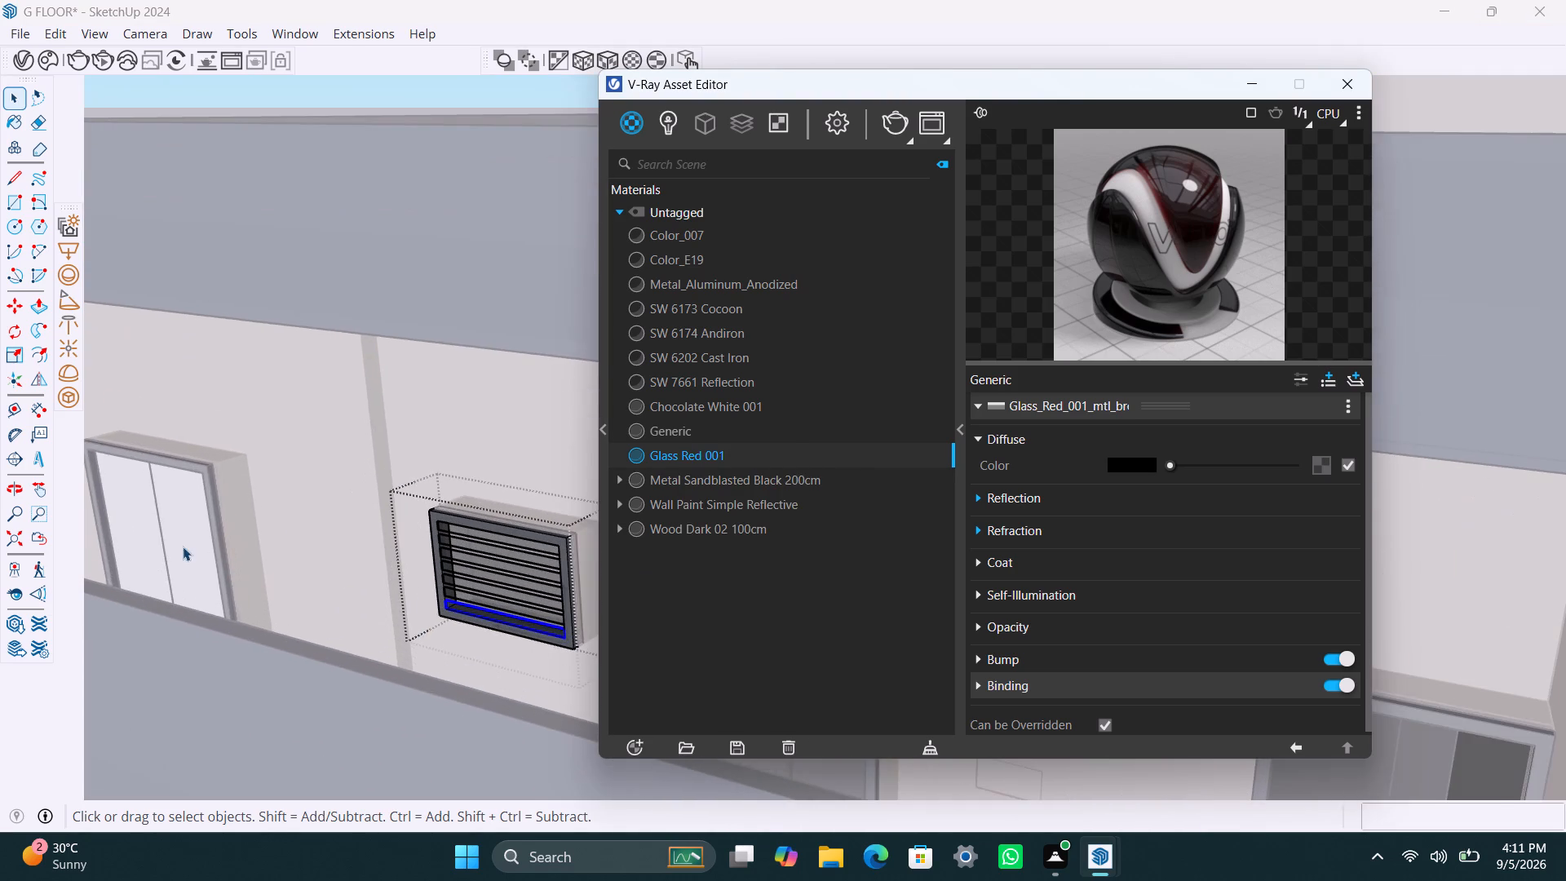
{"action": "left_click", "coordinate": [183, 546]}
{"action": "left_click", "coordinate": [215, 535]}
{"action": "double_click", "coordinate": [199, 531]}
{"action": "left_click", "coordinate": [188, 531]}
{"action": "scroll", "coordinate": [168, 537], "scroll_direction": "up", "scroll_amount": 4}
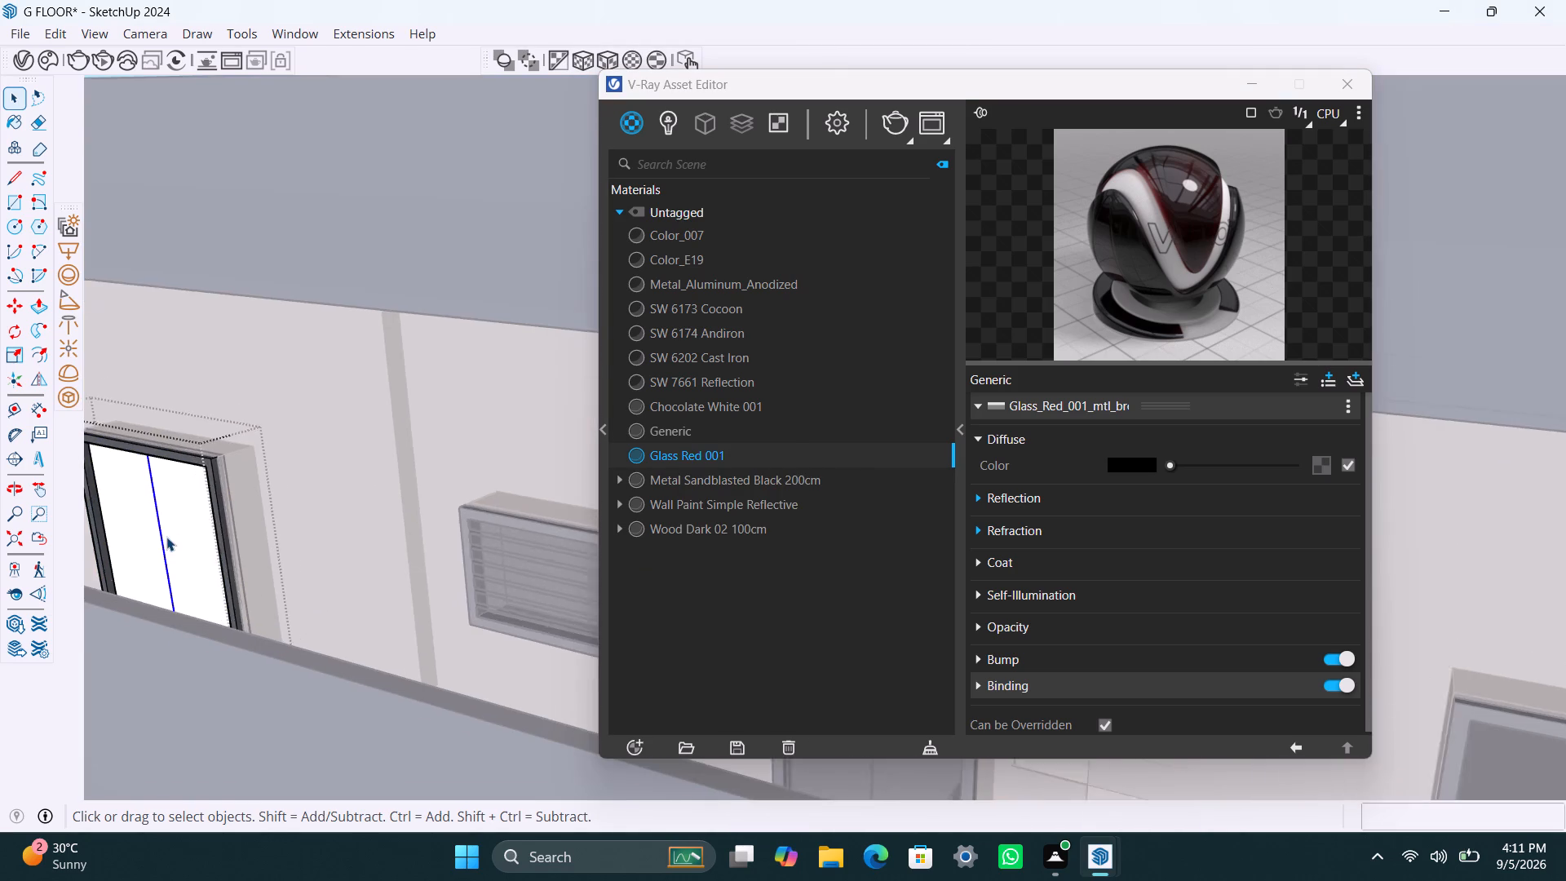
{"action": "right_click", "coordinate": [693, 455]}
{"action": "left_click", "coordinate": [753, 488]}
{"action": "scroll", "coordinate": [311, 525], "scroll_direction": "down", "scroll_amount": 4}
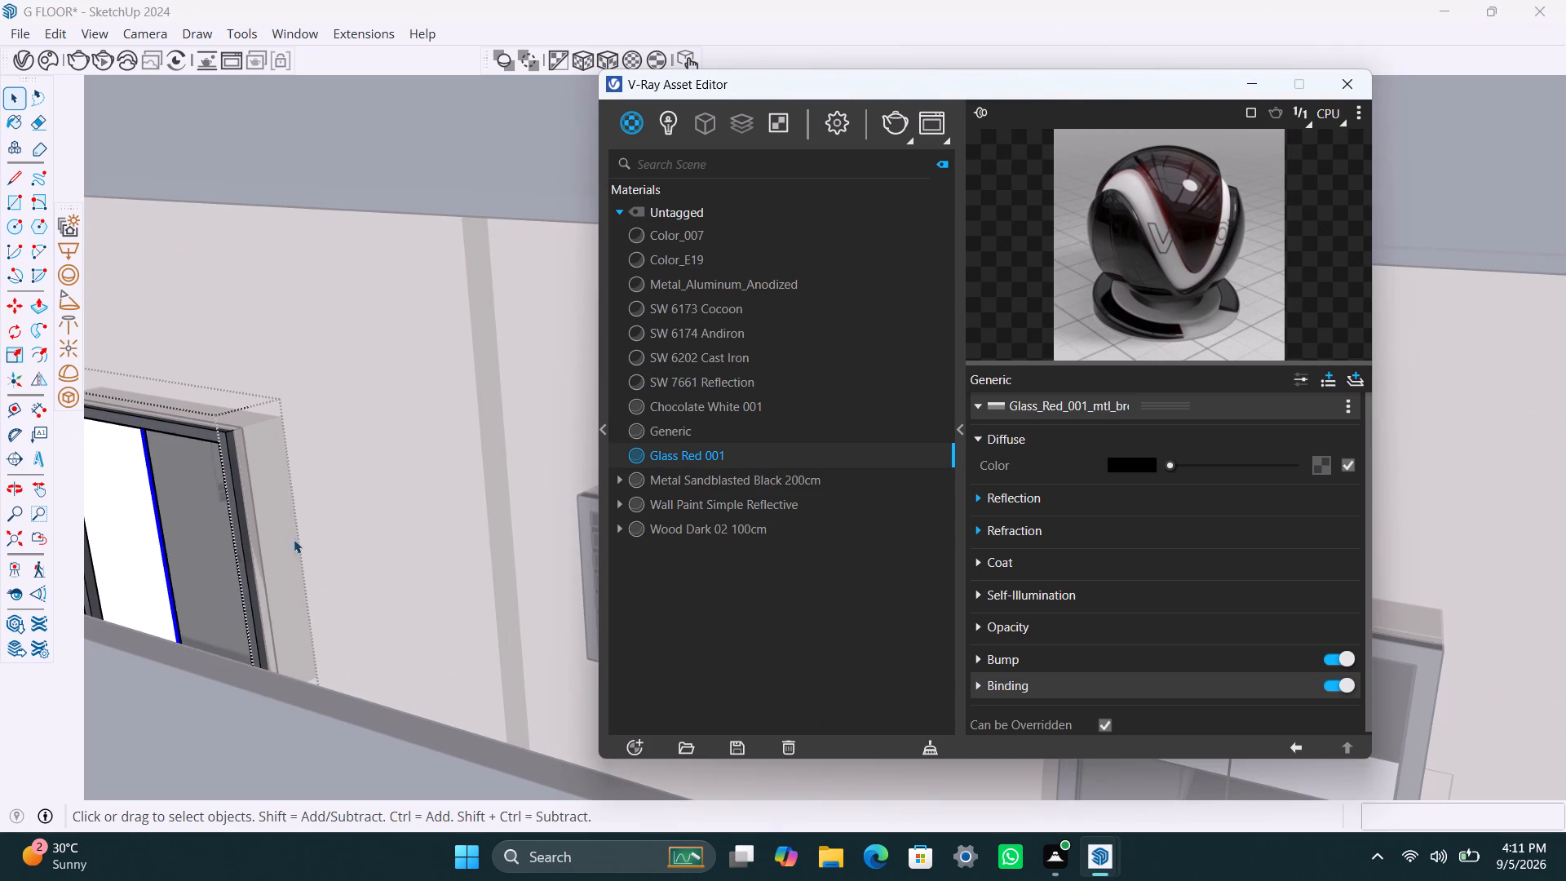
{"action": "scroll", "coordinate": [294, 539], "scroll_direction": "down", "scroll_amount": 2}
{"action": "middle_click_drag", "start_coordinate": [259, 540], "coordinate": [401, 542]}
{"action": "scroll", "coordinate": [304, 526], "scroll_direction": "up", "scroll_amount": 5}
{"action": "left_click", "coordinate": [307, 502]}
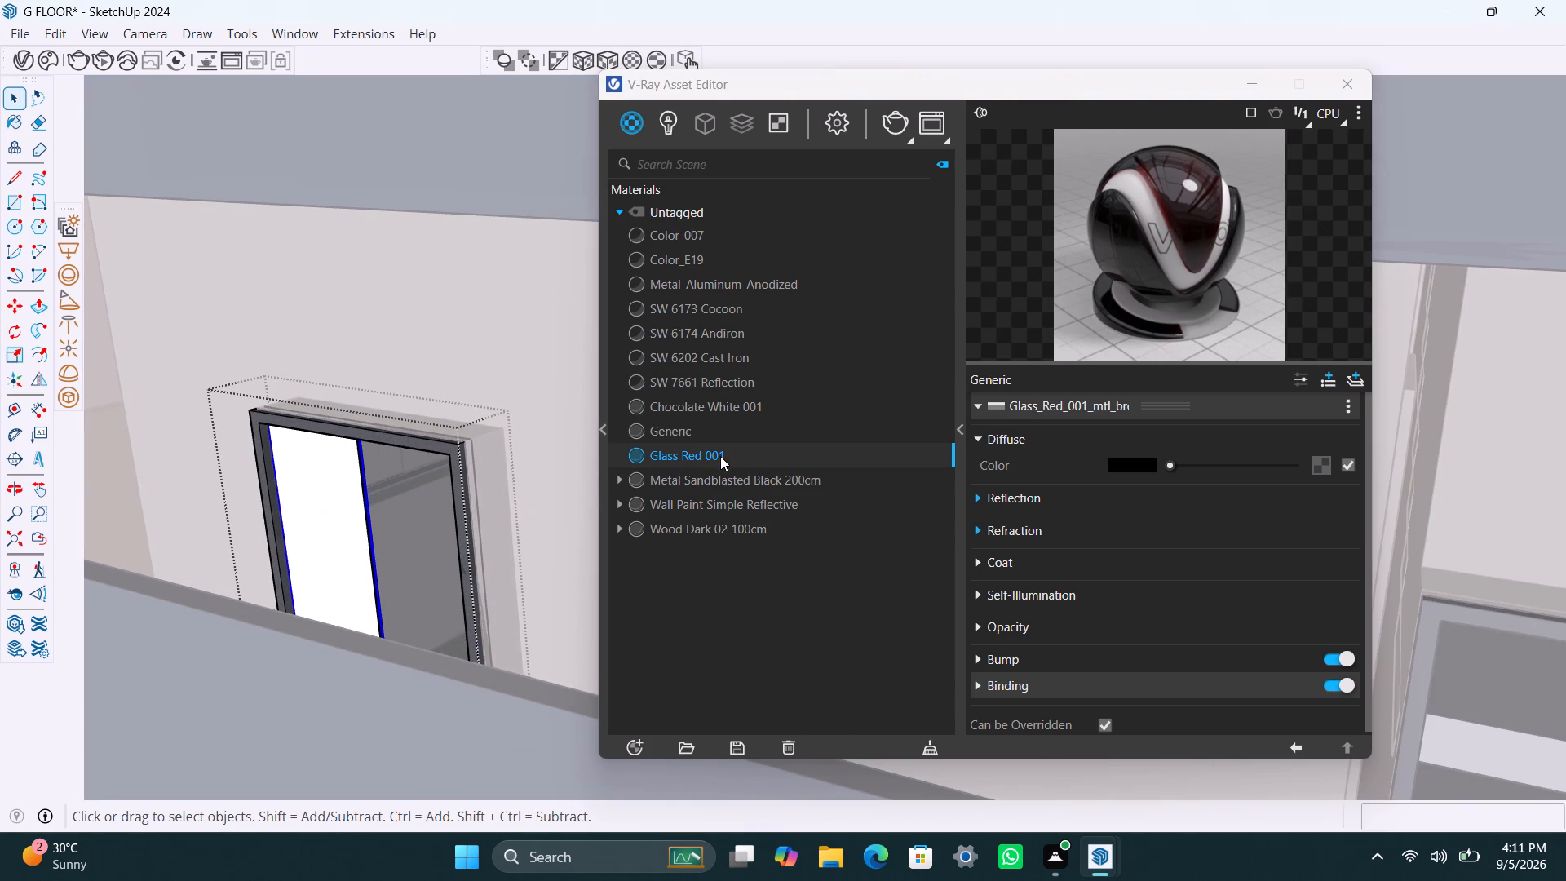
{"action": "right_click", "coordinate": [720, 456]}
{"action": "left_click", "coordinate": [758, 507]}
Apply Glass Red 001 to both panes of the two-pane window on the rear wall.
{"action": "scroll", "coordinate": [387, 525], "scroll_direction": "down", "scroll_amount": 15}
{"action": "middle_click_drag", "start_coordinate": [548, 491], "coordinate": [308, 493]}
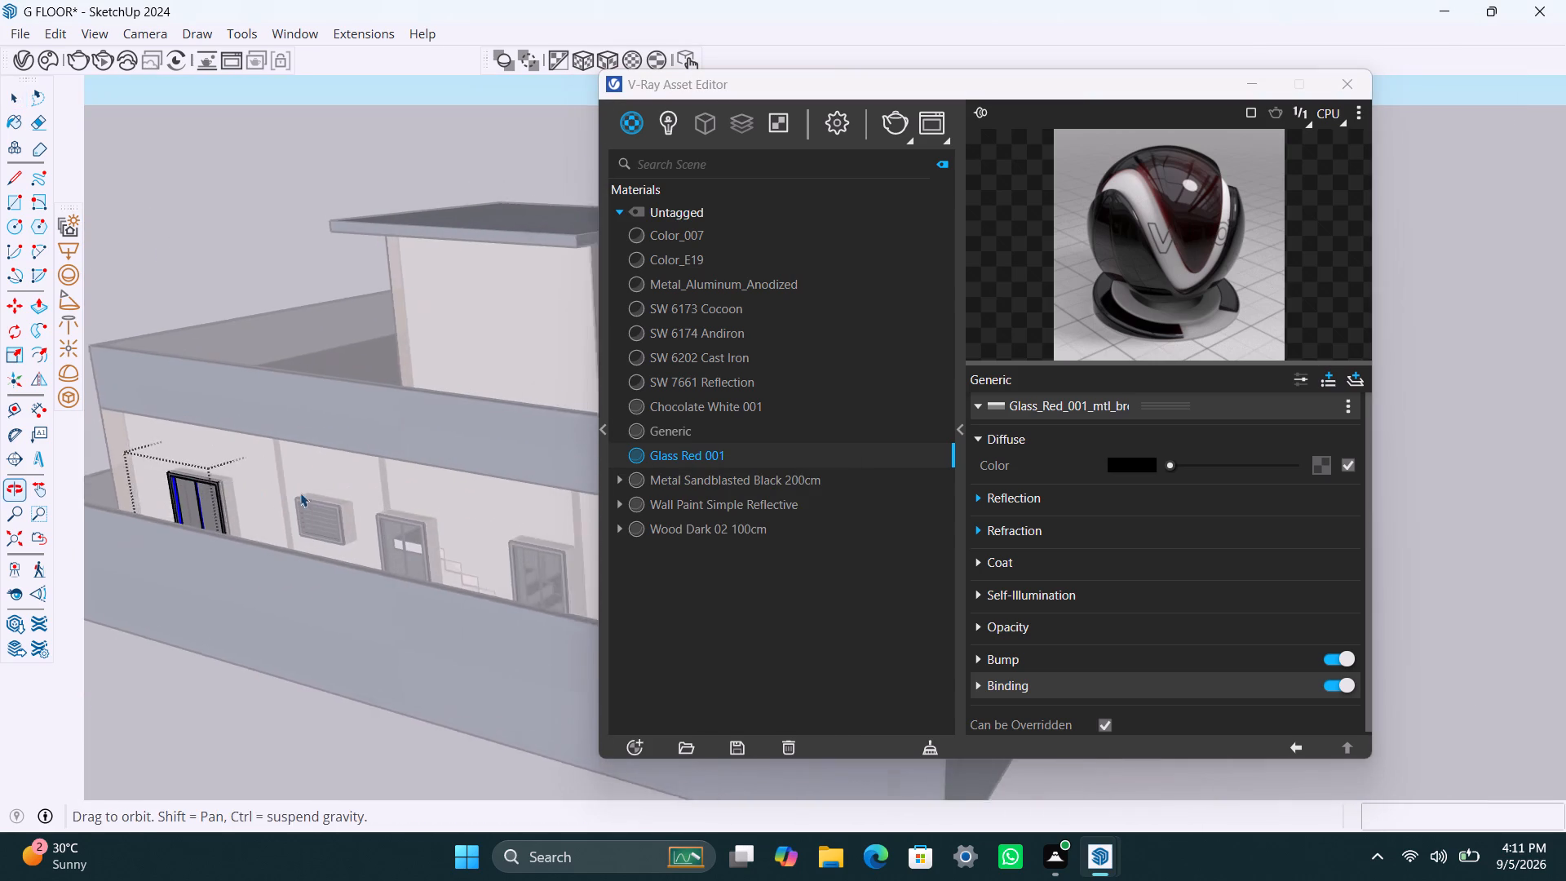
{"action": "scroll", "coordinate": [459, 538], "scroll_direction": "up", "scroll_amount": 5}
{"action": "scroll", "coordinate": [420, 562], "scroll_direction": "down", "scroll_amount": 20}
{"action": "scroll", "coordinate": [420, 562], "scroll_direction": "down", "scroll_amount": 5}
{"action": "middle_click_drag", "start_coordinate": [280, 578], "coordinate": [466, 582]}
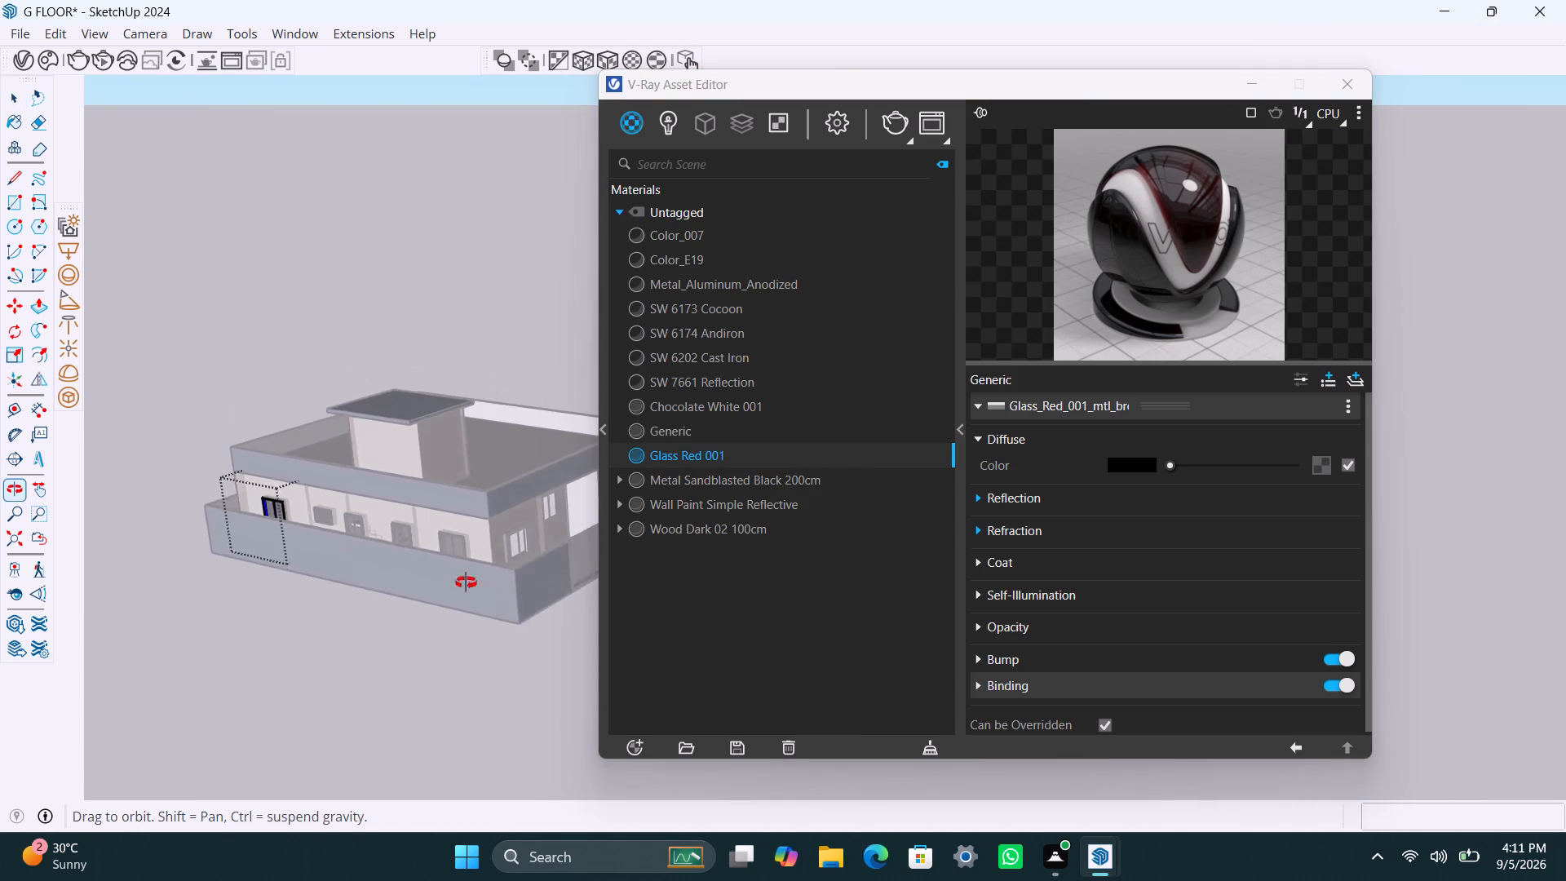
{"action": "middle_click_drag", "start_coordinate": [466, 582], "coordinate": [774, 574]}
{"action": "scroll", "coordinate": [496, 629], "scroll_direction": "down", "scroll_amount": 5}
{"action": "middle_click_drag", "start_coordinate": [321, 659], "coordinate": [520, 640]}
{"action": "left_click", "coordinate": [365, 562]}
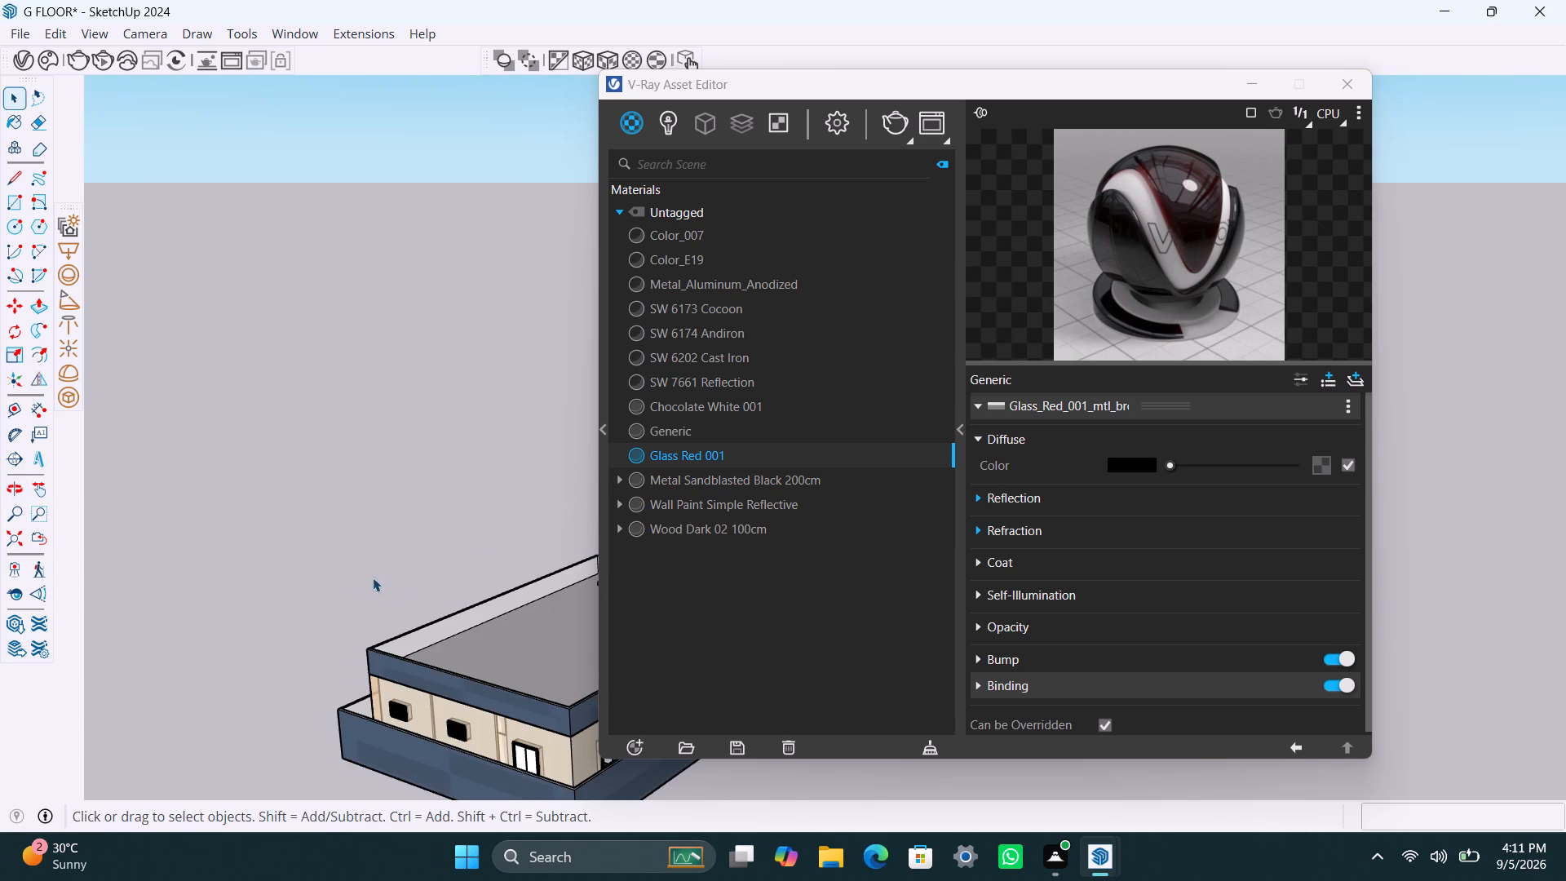
{"action": "scroll", "coordinate": [357, 595], "scroll_direction": "down", "scroll_amount": 5}
{"action": "middle_click_drag", "start_coordinate": [435, 669], "coordinate": [407, 525], "text": "shift"}
{"action": "scroll", "coordinate": [460, 544], "scroll_direction": "up", "scroll_amount": 5}
{"action": "middle_click_drag", "start_coordinate": [452, 600], "coordinate": [547, 604]}
{"action": "scroll", "coordinate": [516, 600], "scroll_direction": "up", "scroll_amount": 14}
{"action": "left_click", "coordinate": [492, 590]}
{"action": "left_click", "coordinate": [511, 591]}
{"action": "left_click", "coordinate": [515, 591]}
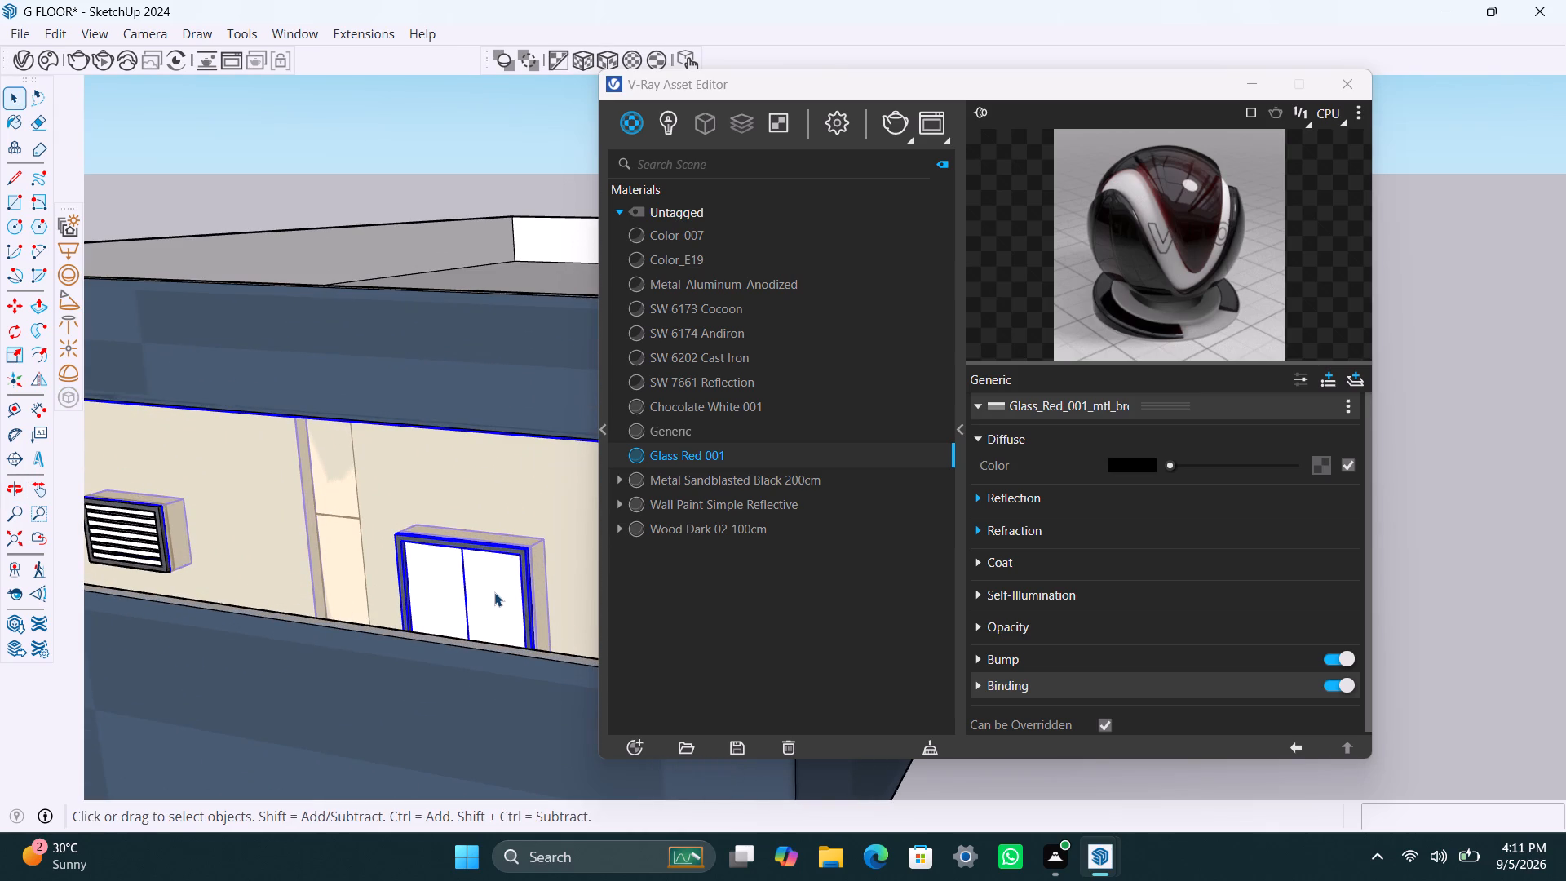
{"action": "triple_click", "coordinate": [494, 592]}
{"action": "scroll", "coordinate": [495, 591], "scroll_direction": "up", "scroll_amount": 4}
{"action": "double_click", "coordinate": [501, 595]}
{"action": "double_click", "coordinate": [492, 602]}
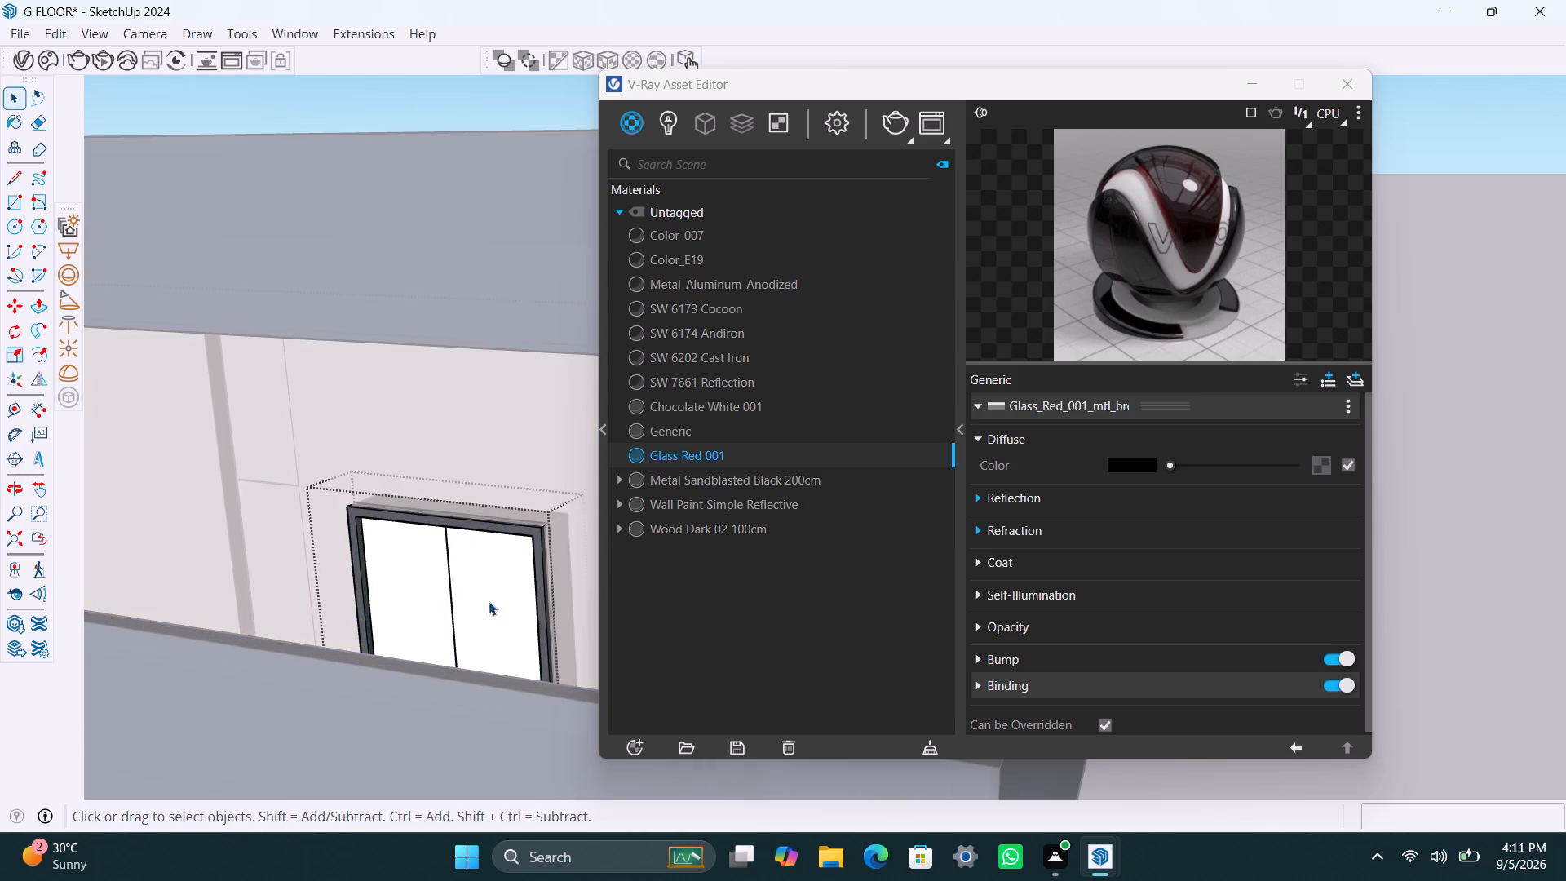
{"action": "scroll", "coordinate": [489, 600], "scroll_direction": "up", "scroll_amount": 3}
{"action": "left_click", "coordinate": [481, 599]}
{"action": "right_click", "coordinate": [706, 452]}
{"action": "left_click", "coordinate": [741, 497]}
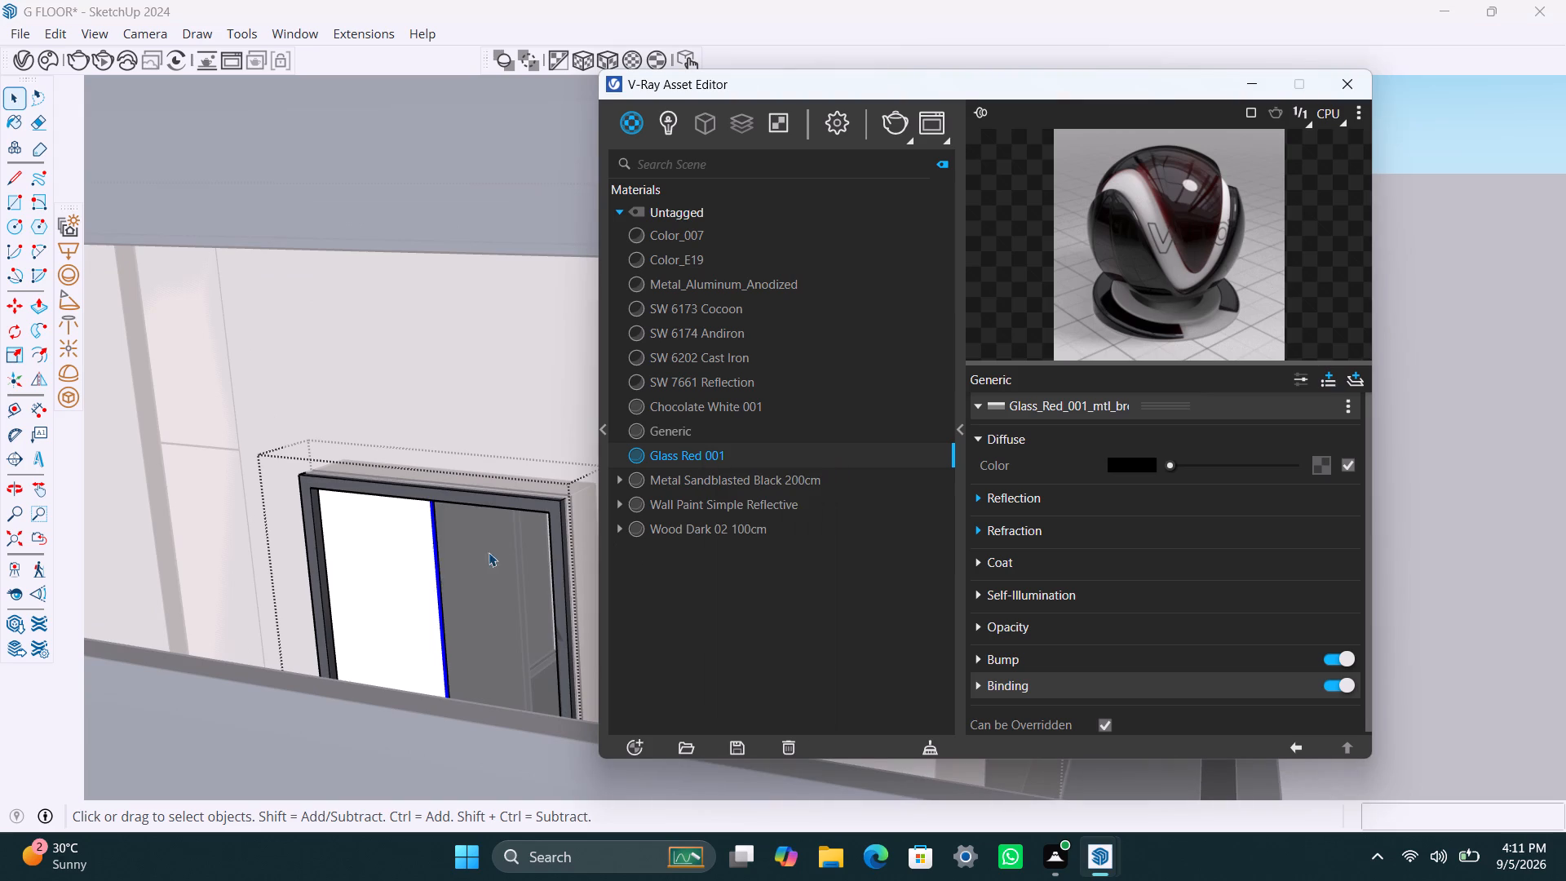
{"action": "left_click", "coordinate": [399, 597]}
{"action": "right_click", "coordinate": [682, 454]}
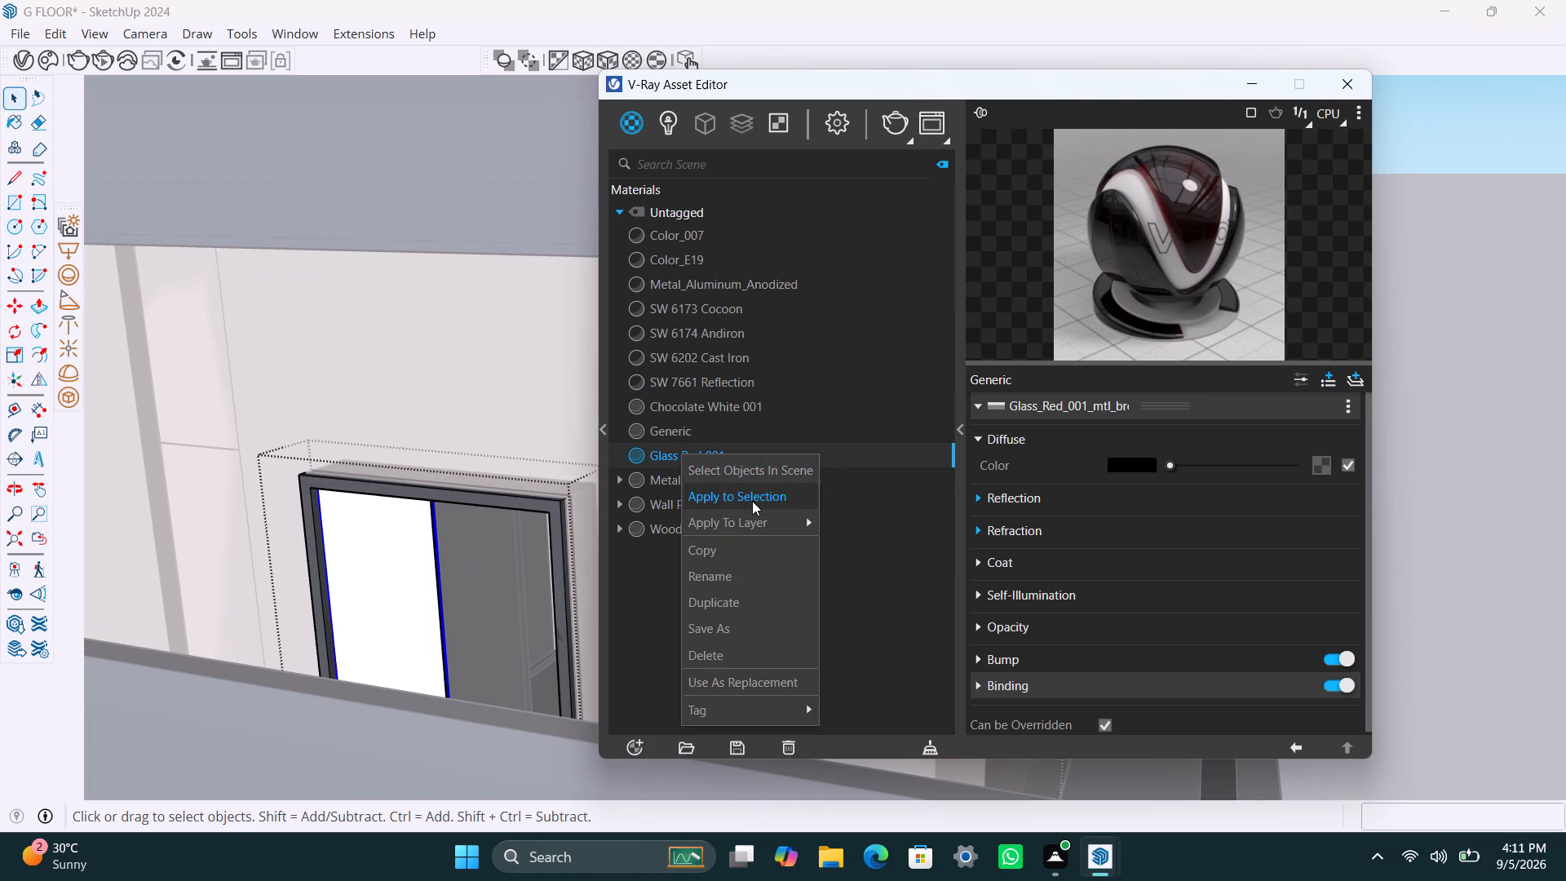
{"action": "left_click", "coordinate": [753, 501]}
Open the rear wall's louvred window next to the two-pane window and apply Glass Red 001 to its top two slats.
{"action": "scroll", "coordinate": [440, 529], "scroll_direction": "down", "scroll_amount": 15}
{"action": "scroll", "coordinate": [244, 564], "scroll_direction": "up", "scroll_amount": 8}
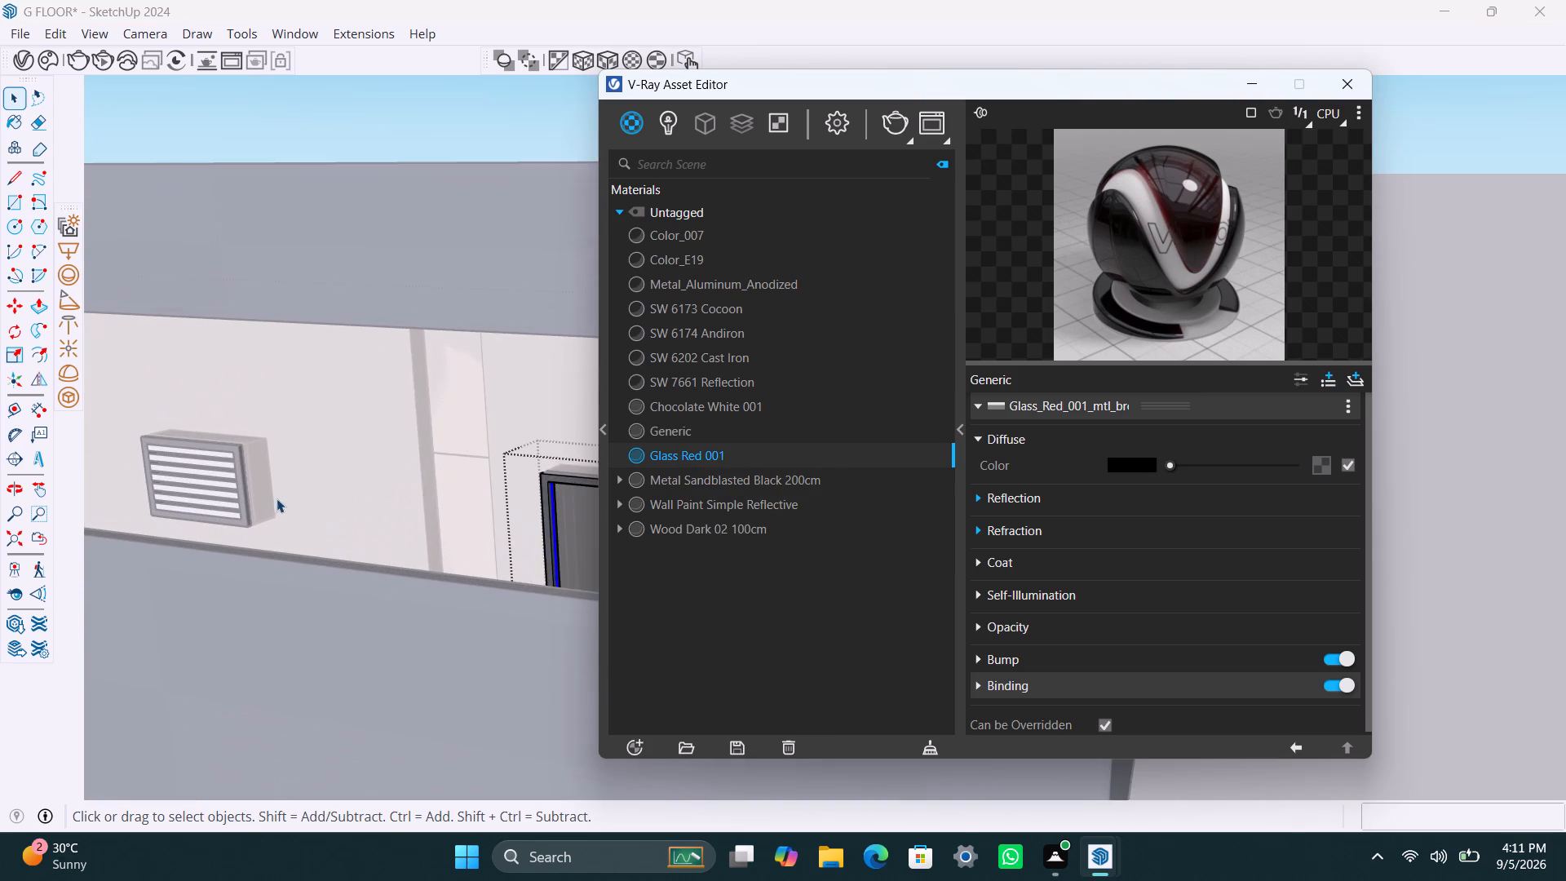
{"action": "middle_click_drag", "start_coordinate": [286, 504], "coordinate": [418, 516]}
{"action": "scroll", "coordinate": [292, 481], "scroll_direction": "up", "scroll_amount": 4}
{"action": "left_click", "coordinate": [291, 482]}
{"action": "left_click", "coordinate": [293, 455]}
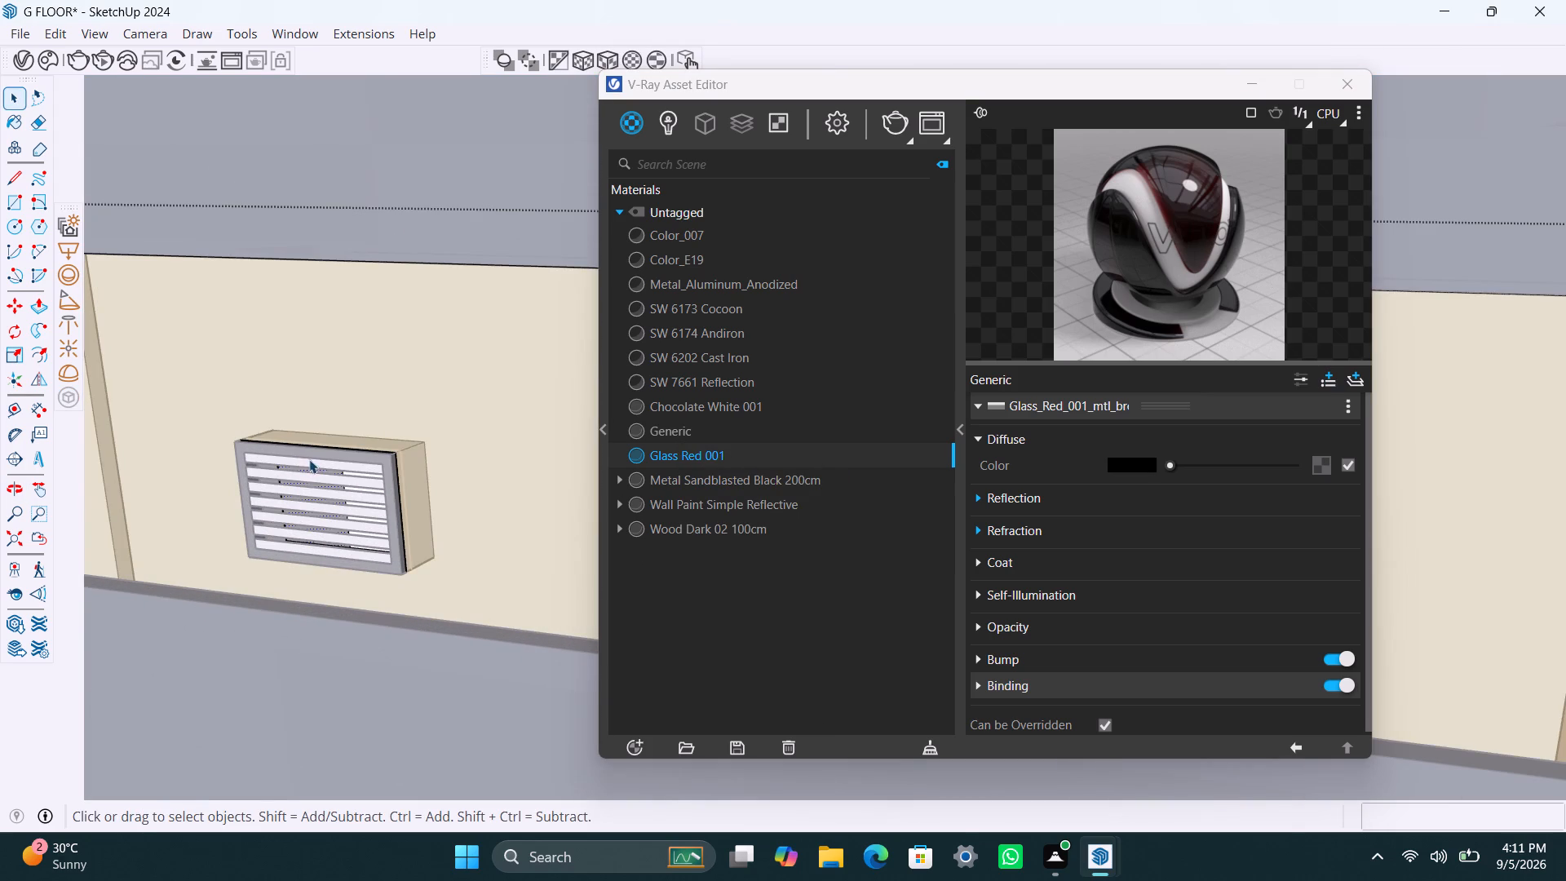
{"action": "left_click", "coordinate": [309, 459]}
{"action": "double_click", "coordinate": [316, 463]}
{"action": "left_click", "coordinate": [331, 463]}
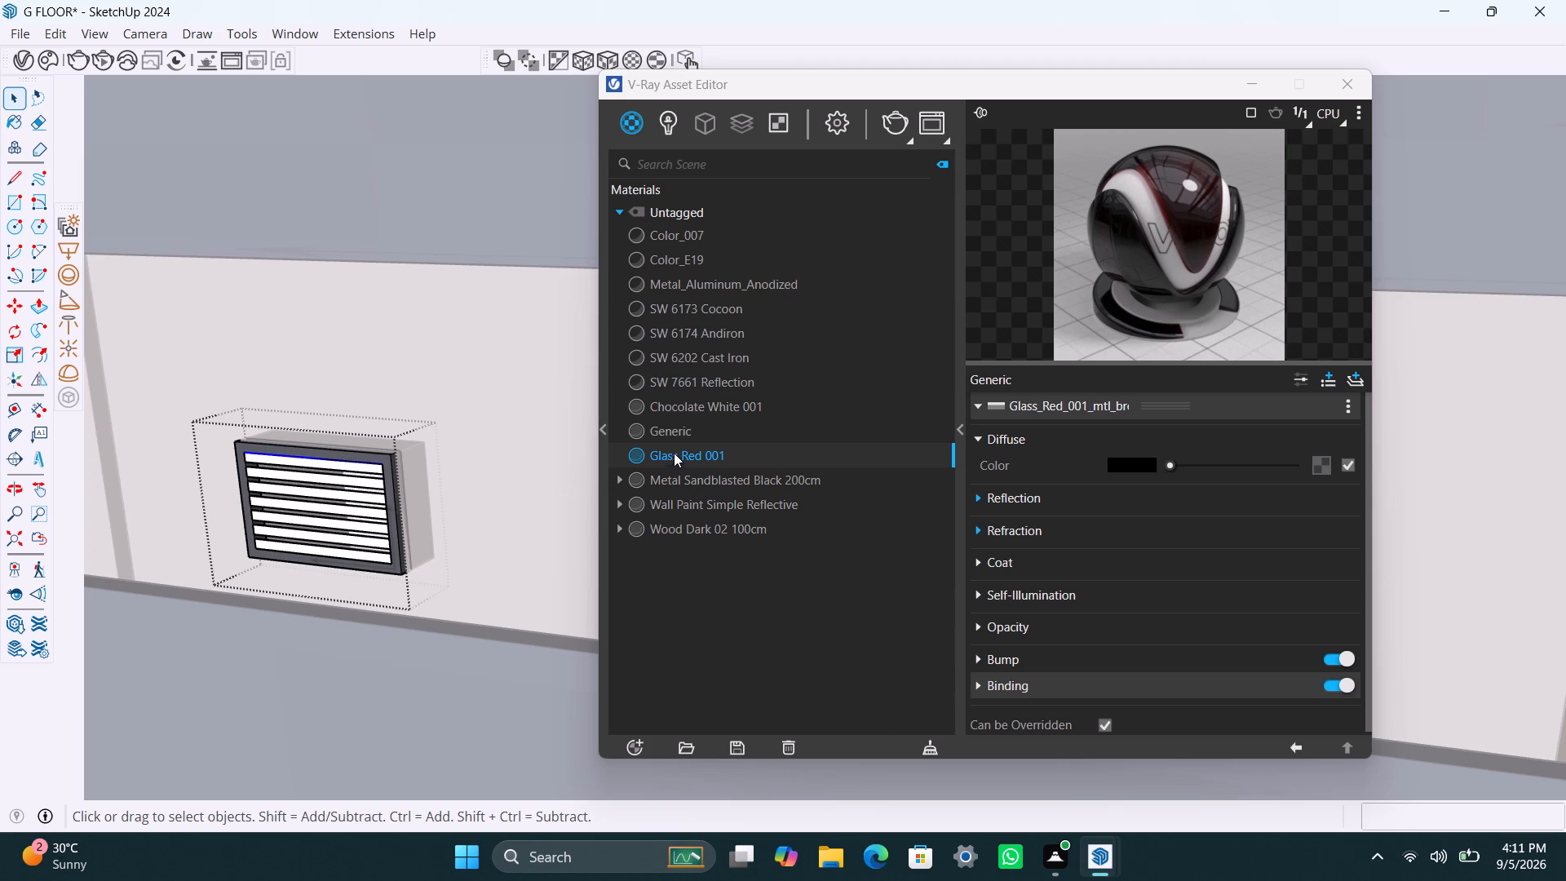
{"action": "right_click", "coordinate": [674, 453]}
{"action": "left_click", "coordinate": [702, 494]}
{"action": "left_click", "coordinate": [366, 464]}
{"action": "scroll", "coordinate": [365, 470], "scroll_direction": "up", "scroll_amount": 9}
{"action": "left_click", "coordinate": [316, 460]}
{"action": "right_click", "coordinate": [710, 464]}
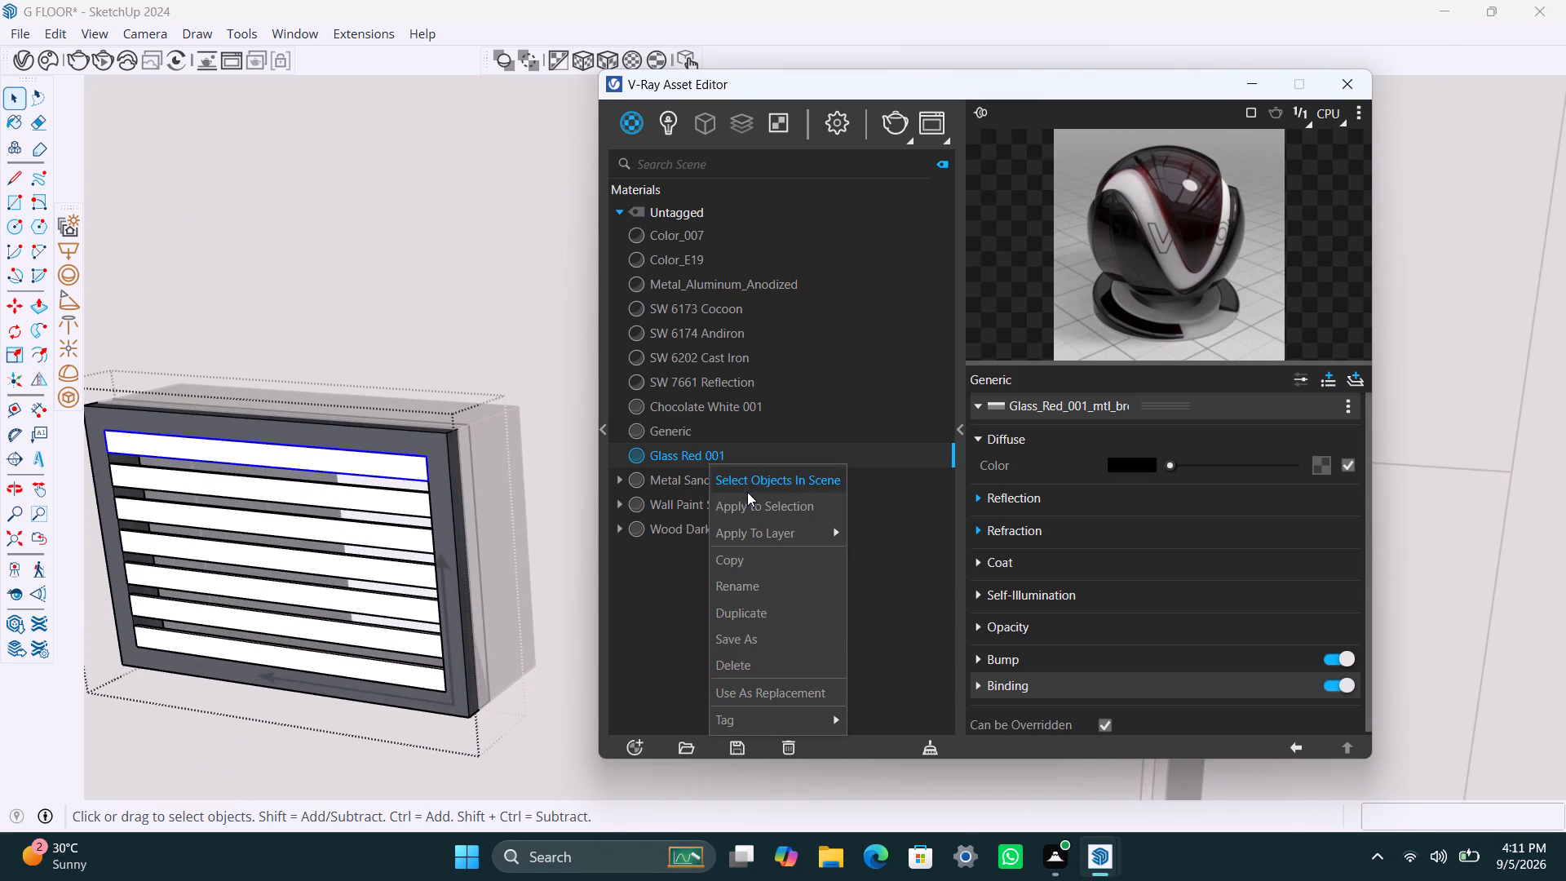
{"action": "left_click", "coordinate": [748, 501]}
{"action": "left_click", "coordinate": [372, 497]}
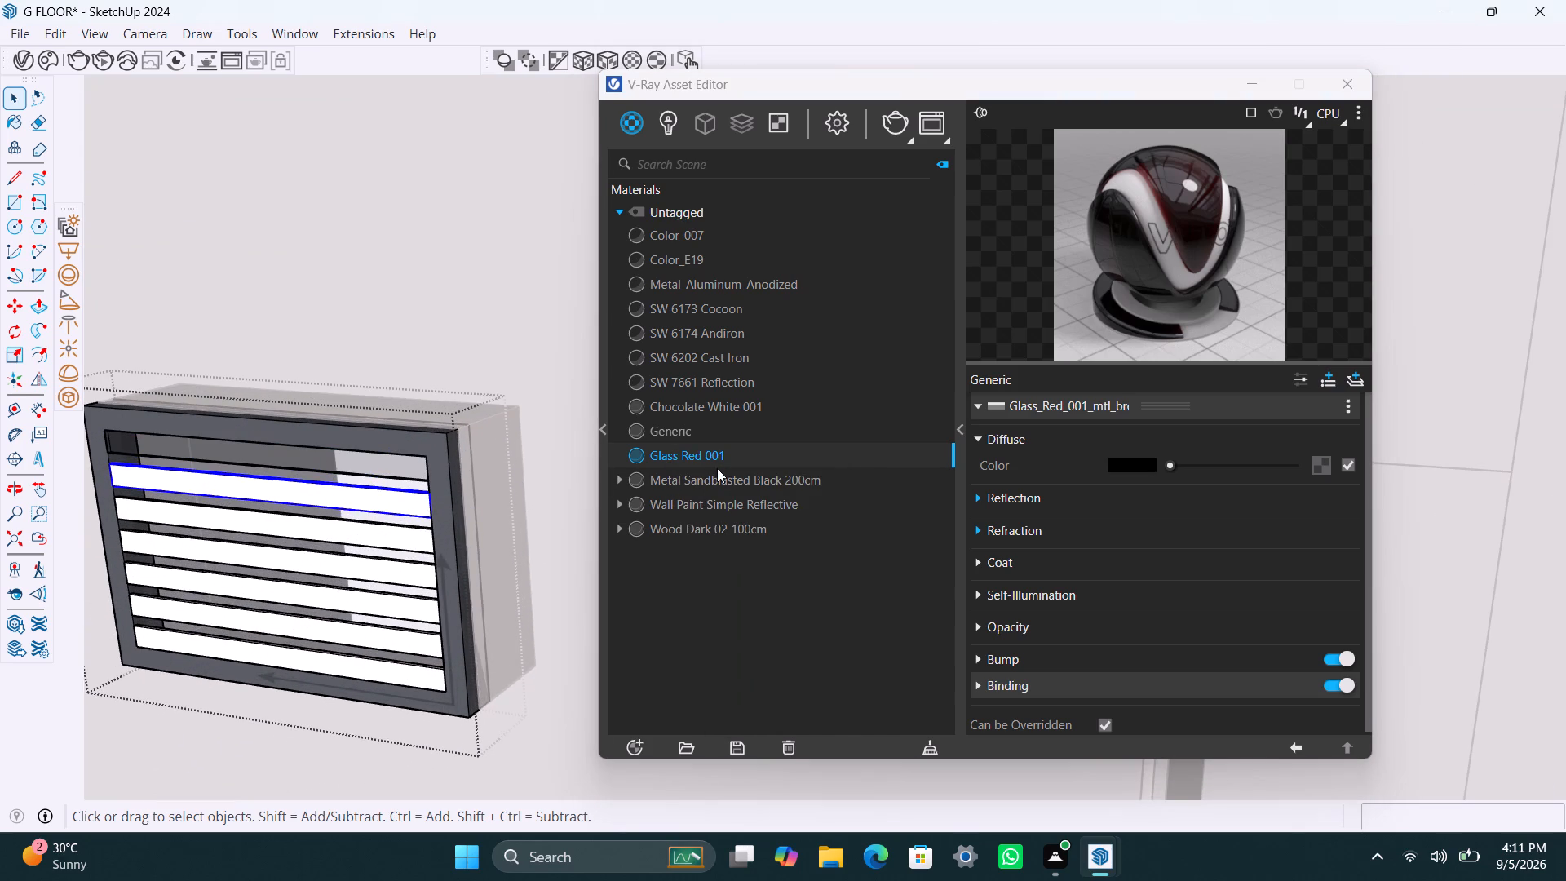
{"action": "right_click", "coordinate": [708, 452]}
{"action": "left_click", "coordinate": [759, 497]}
Apply Glass Red 001 to the remaining five lower slats of the same louvred window.
{"action": "left_click", "coordinate": [392, 536]}
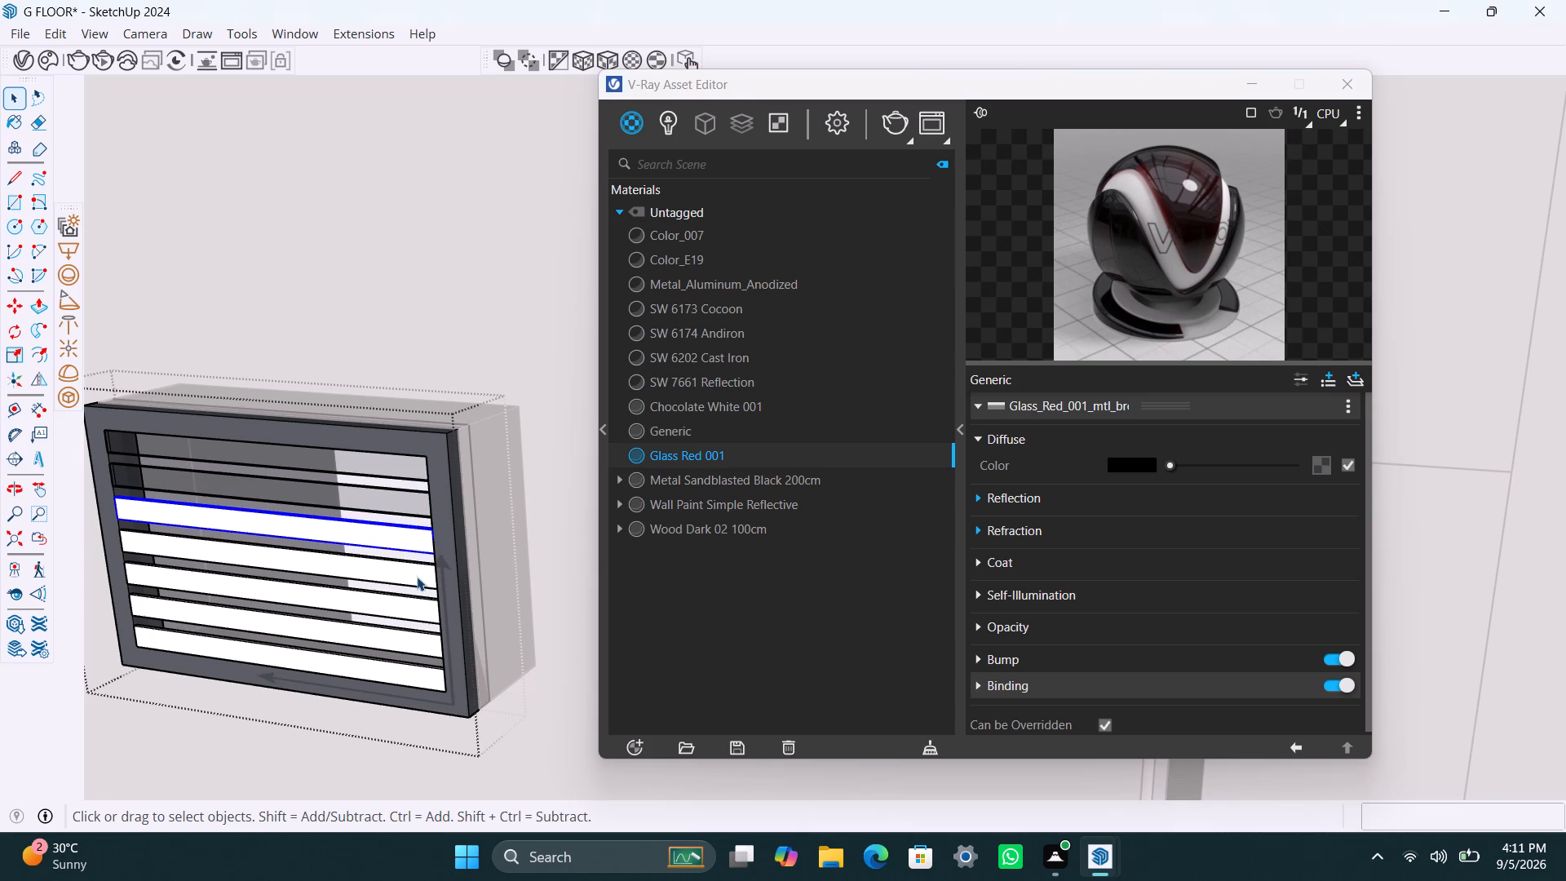
{"action": "left_click", "coordinate": [414, 576], "text": "shift"}
{"action": "left_click", "coordinate": [422, 614], "text": "shift"}
{"action": "left_click", "coordinate": [419, 641], "text": "shift"}
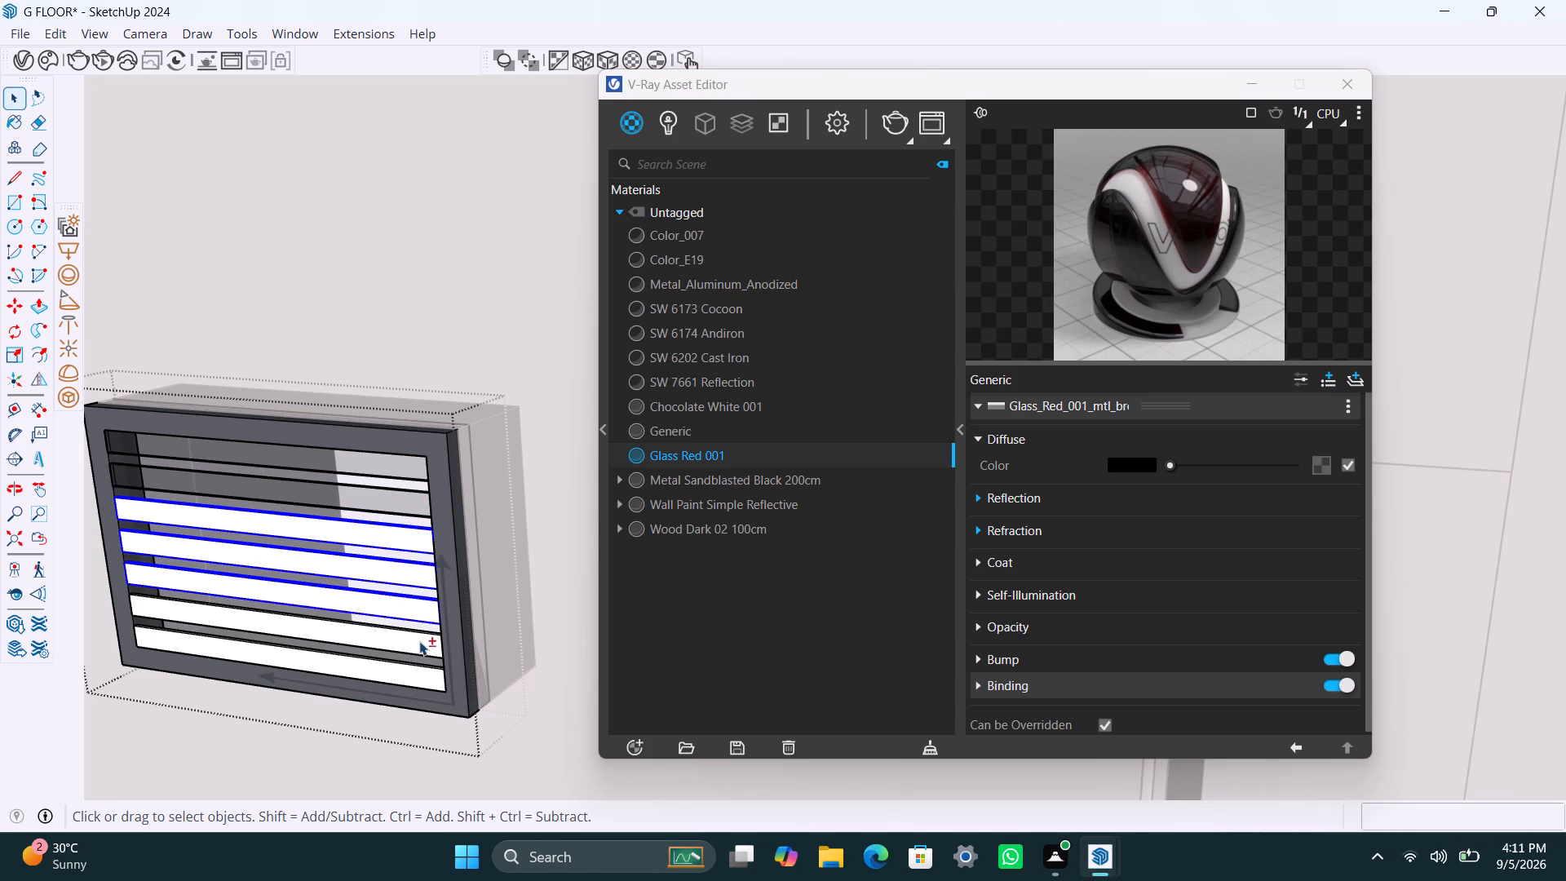
{"action": "left_click", "coordinate": [415, 678], "text": "shift"}
{"action": "right_click", "coordinate": [672, 454]}
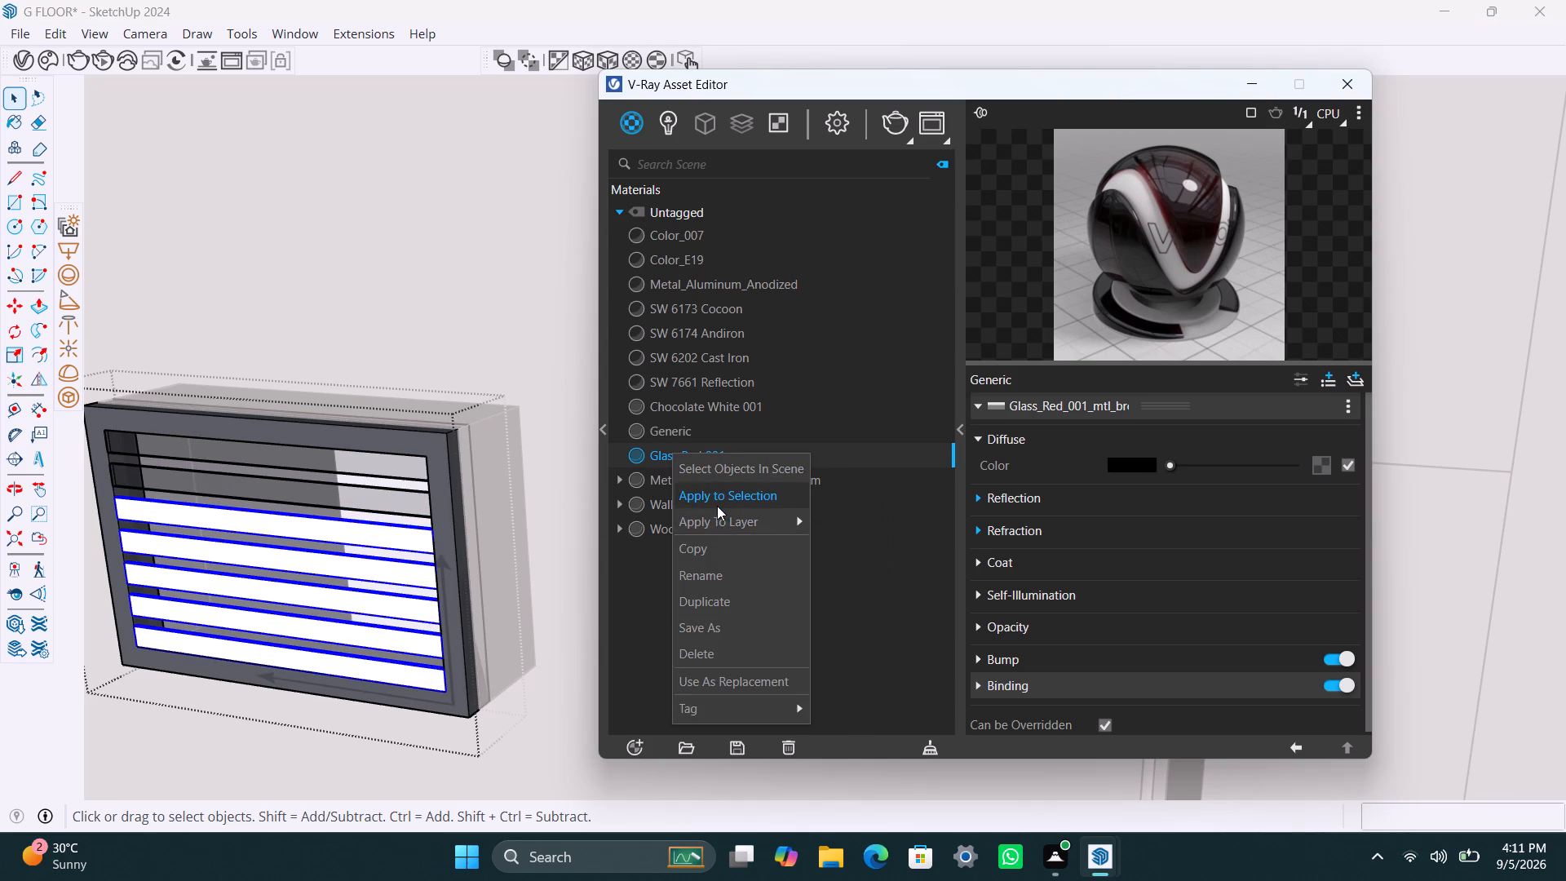
{"action": "left_click", "coordinate": [717, 505]}
Open the rear wall's second louvred window and apply Glass Red 001 to all seven of its slats.
{"action": "scroll", "coordinate": [339, 573], "scroll_direction": "down", "scroll_amount": 20}
{"action": "scroll", "coordinate": [339, 573], "scroll_direction": "down", "scroll_amount": 5}
{"action": "middle_click_drag", "start_coordinate": [287, 588], "coordinate": [570, 579]}
{"action": "left_click", "coordinate": [183, 350]}
{"action": "scroll", "coordinate": [335, 463], "scroll_direction": "up", "scroll_amount": 14}
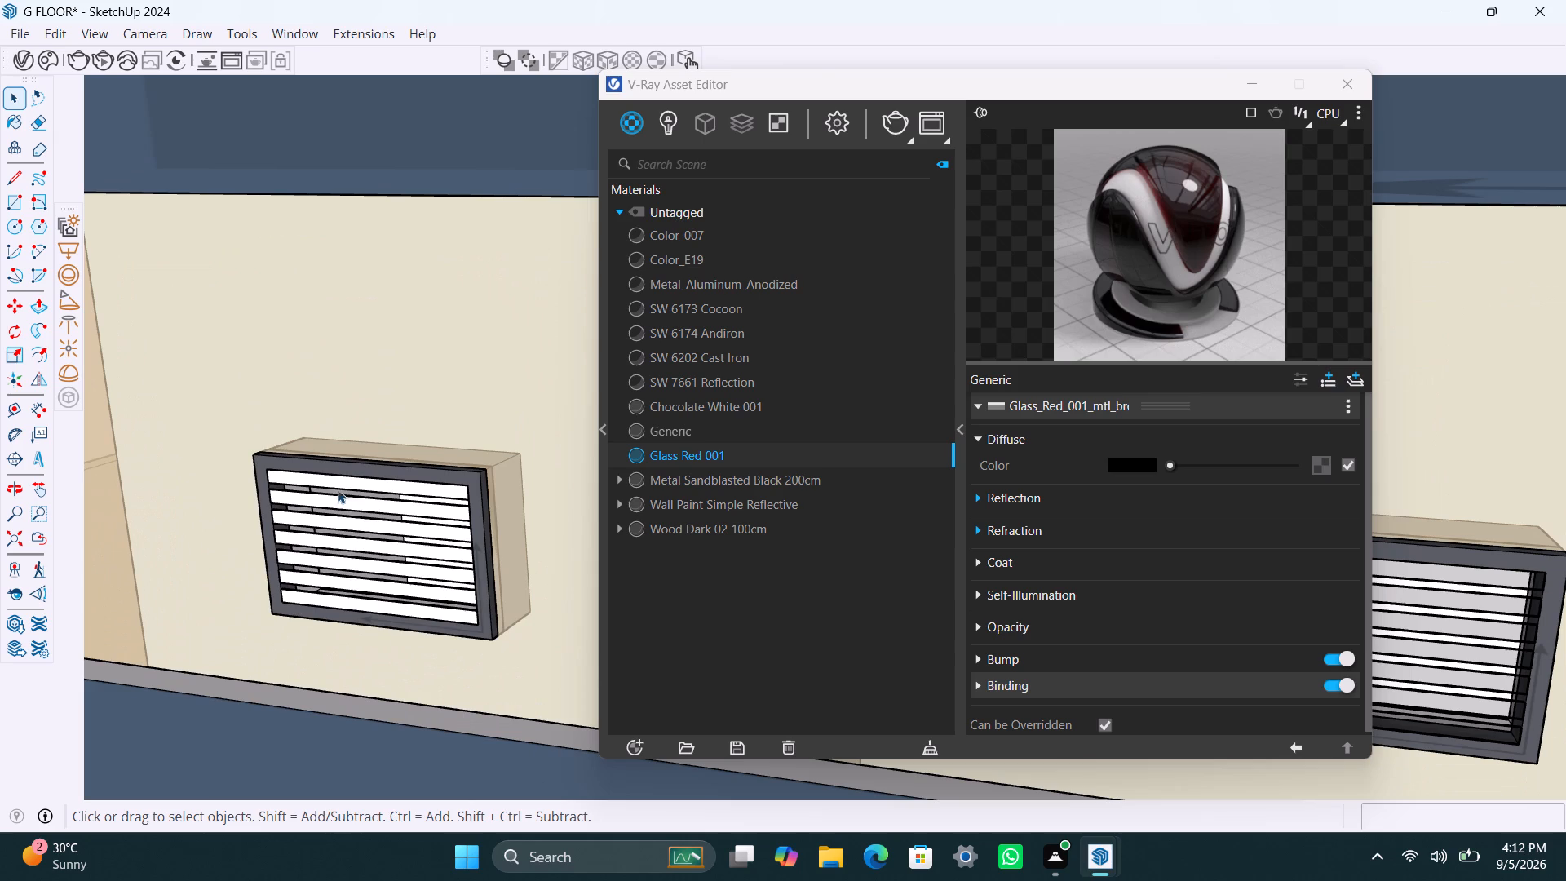
{"action": "left_click", "coordinate": [341, 485]}
{"action": "triple_click", "coordinate": [378, 490]}
{"action": "left_click", "coordinate": [384, 490]}
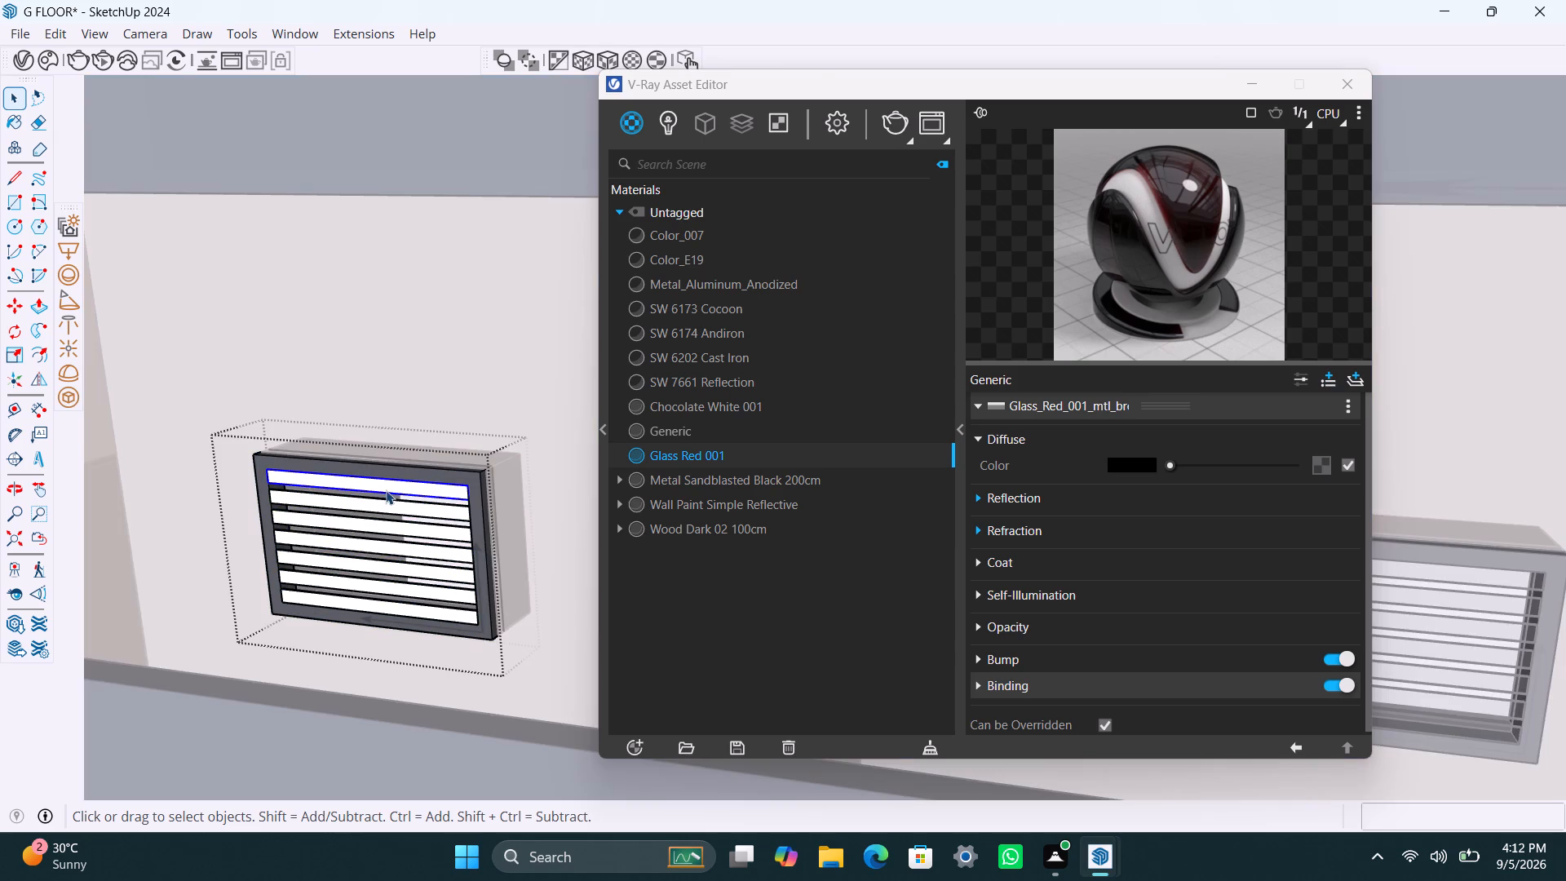
{"action": "left_click", "coordinate": [392, 509], "text": "shift"}
{"action": "left_click", "coordinate": [407, 527], "text": "shift"}
{"action": "left_click", "coordinate": [418, 557], "text": "shift"}
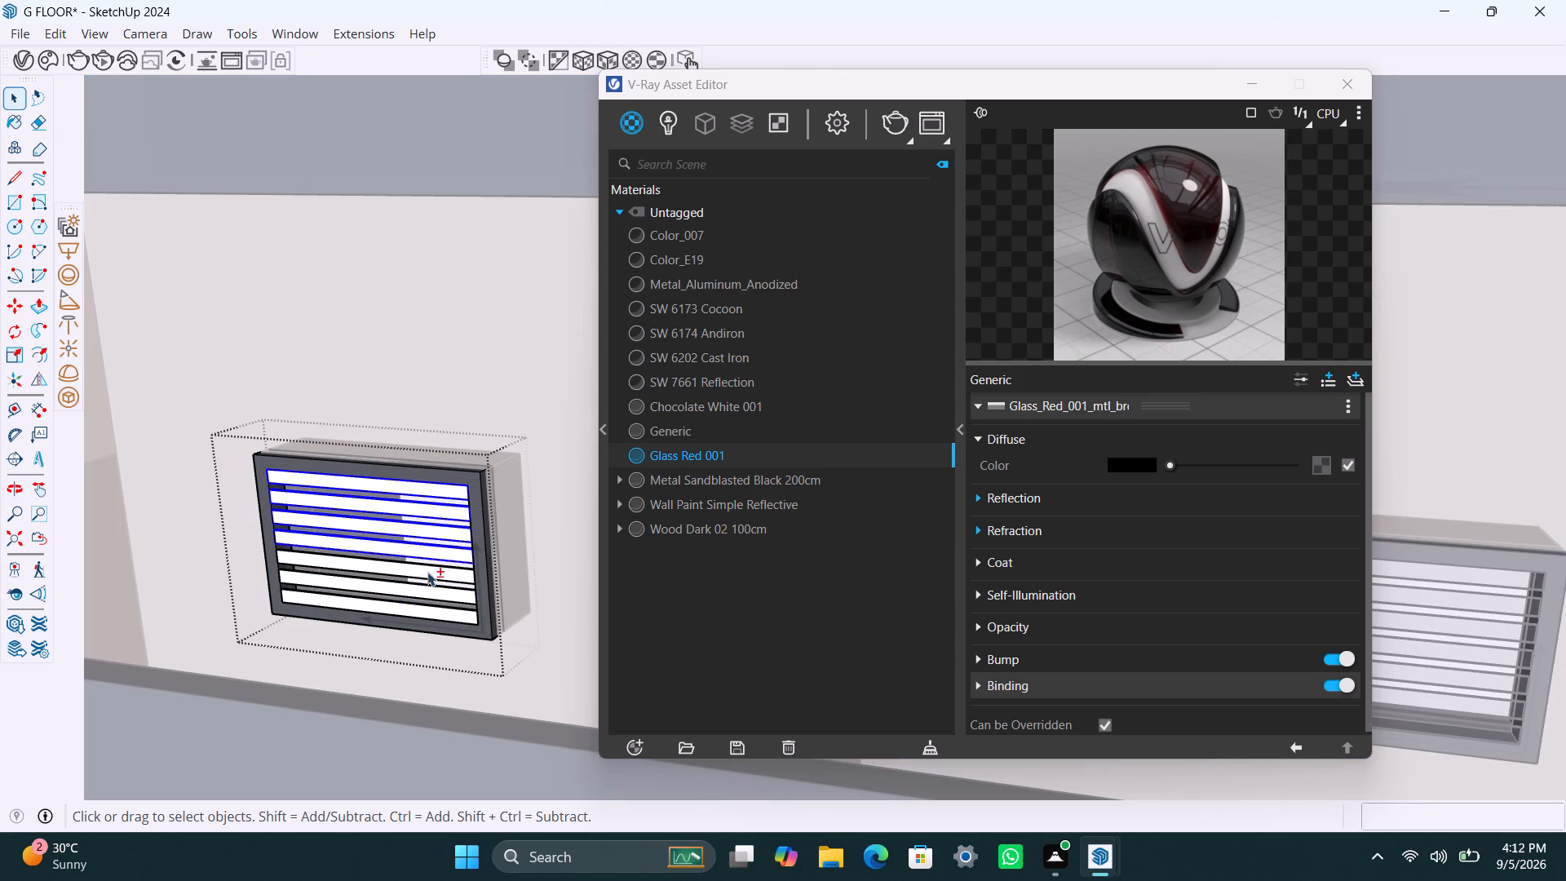
{"action": "left_click", "coordinate": [427, 570], "text": "shift"}
{"action": "left_click", "coordinate": [433, 592], "text": "shift"}
{"action": "left_click", "coordinate": [435, 618], "text": "shift"}
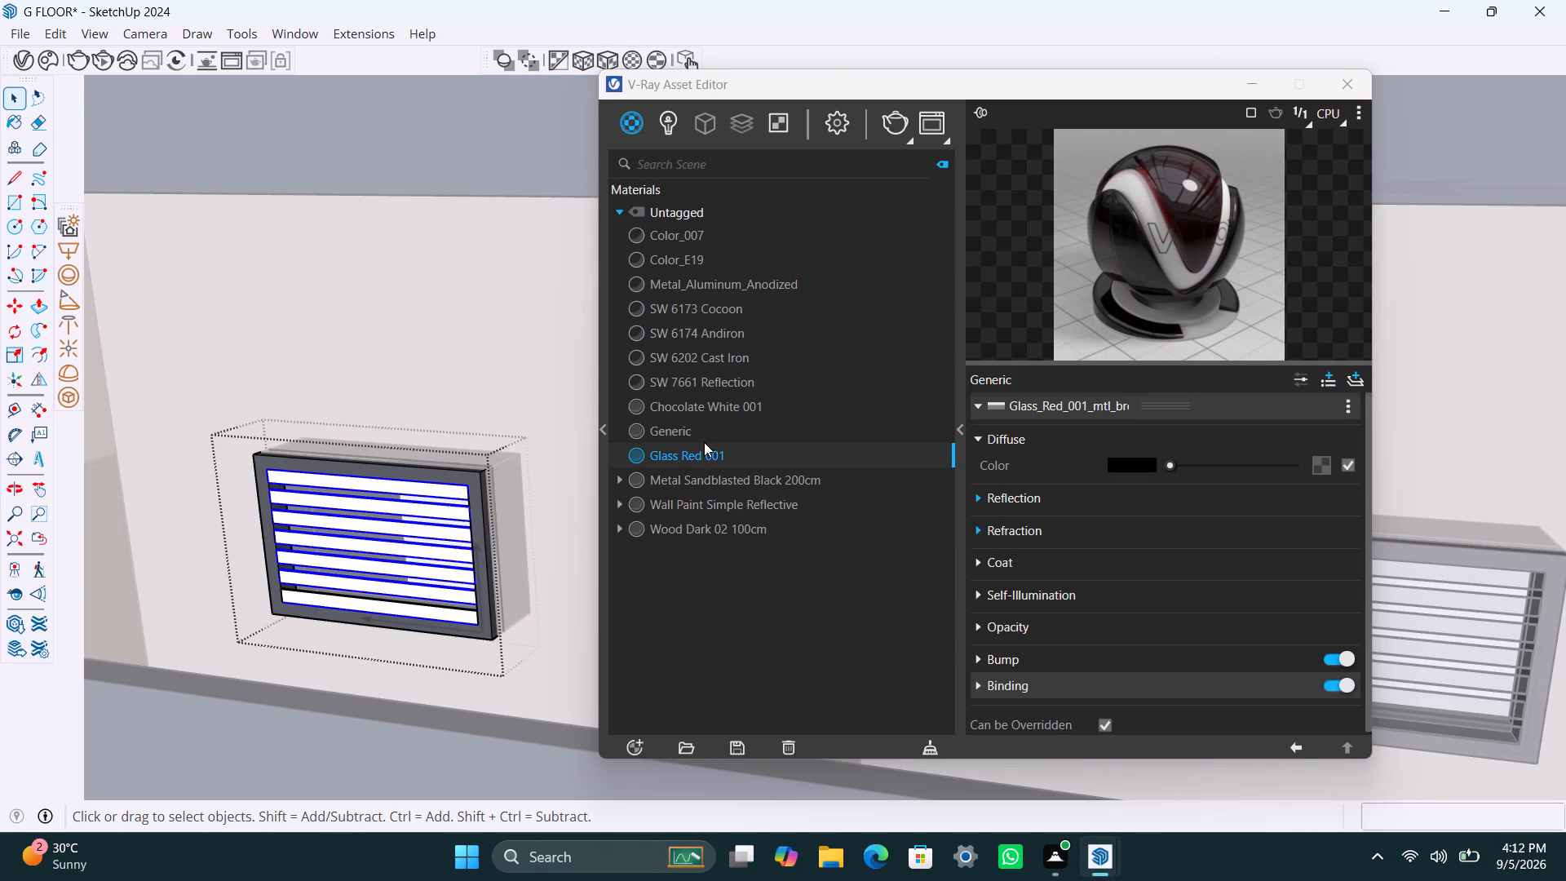
{"action": "left_click", "coordinate": [426, 609], "text": "shift"}
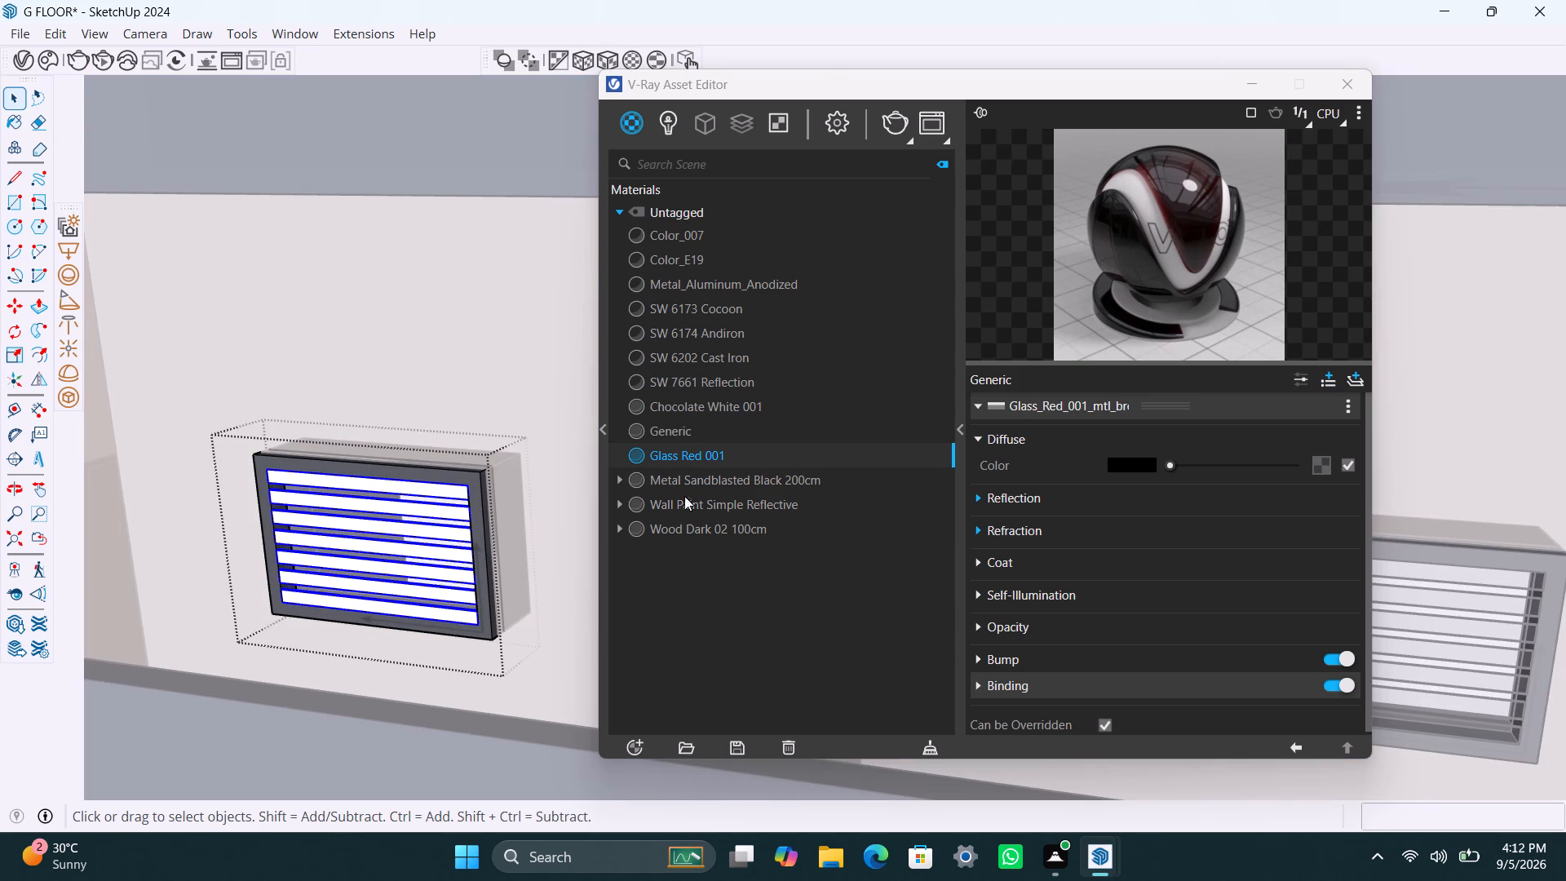
{"action": "right_click", "coordinate": [679, 457]}
{"action": "left_click", "coordinate": [723, 496]}
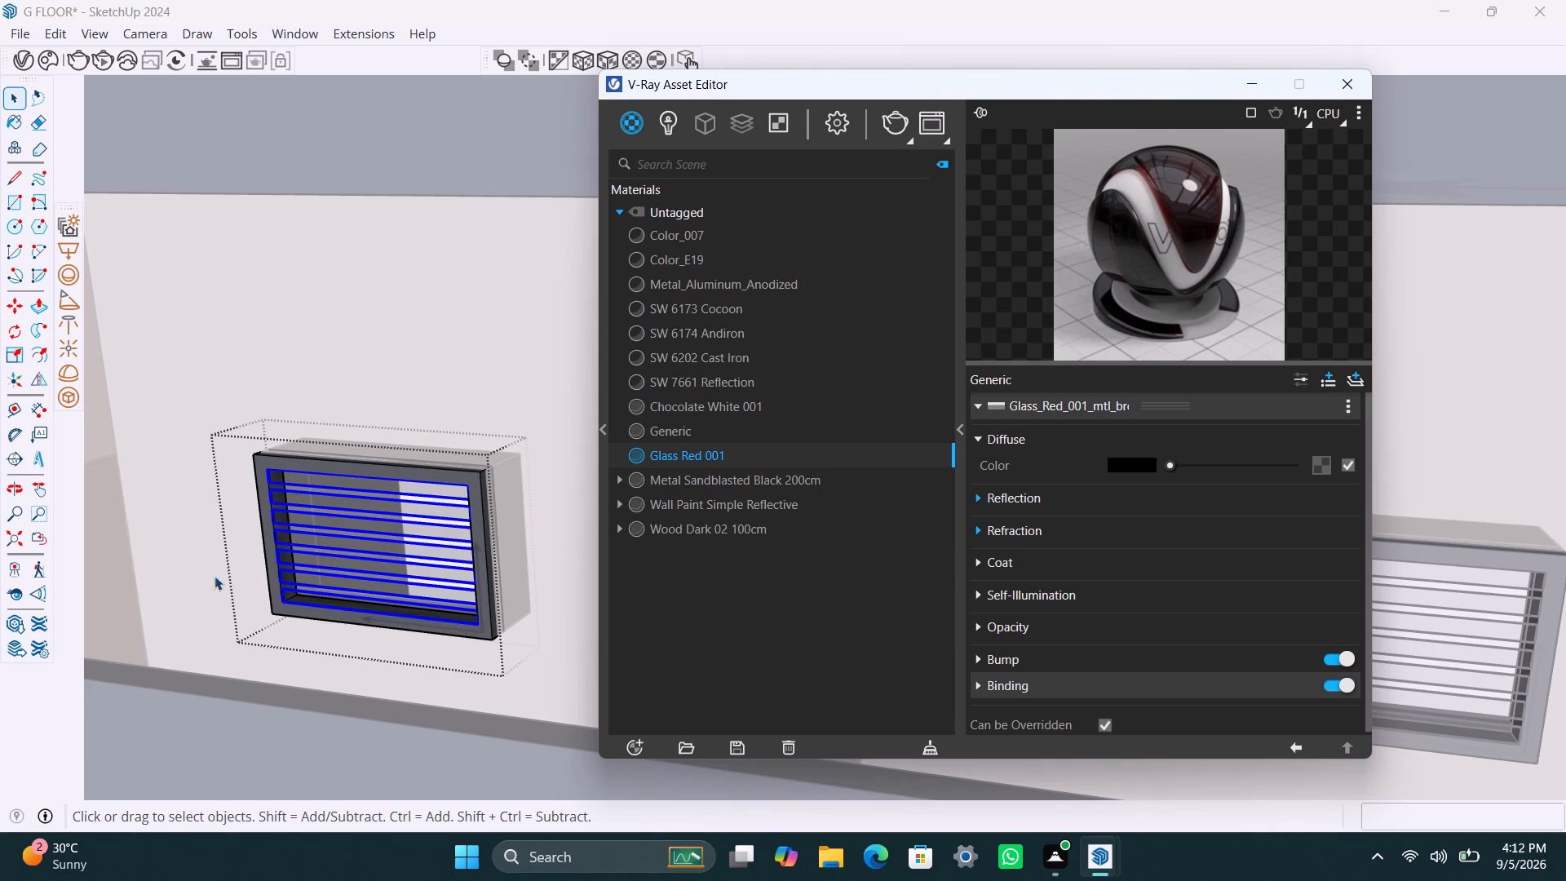
On the garage-side wall, open the two-pane window farther from the front and apply Glass Red 001 to its left pane.
{"action": "scroll", "coordinate": [193, 541], "scroll_direction": "down", "scroll_amount": 12}
{"action": "left_click", "coordinate": [182, 188]}
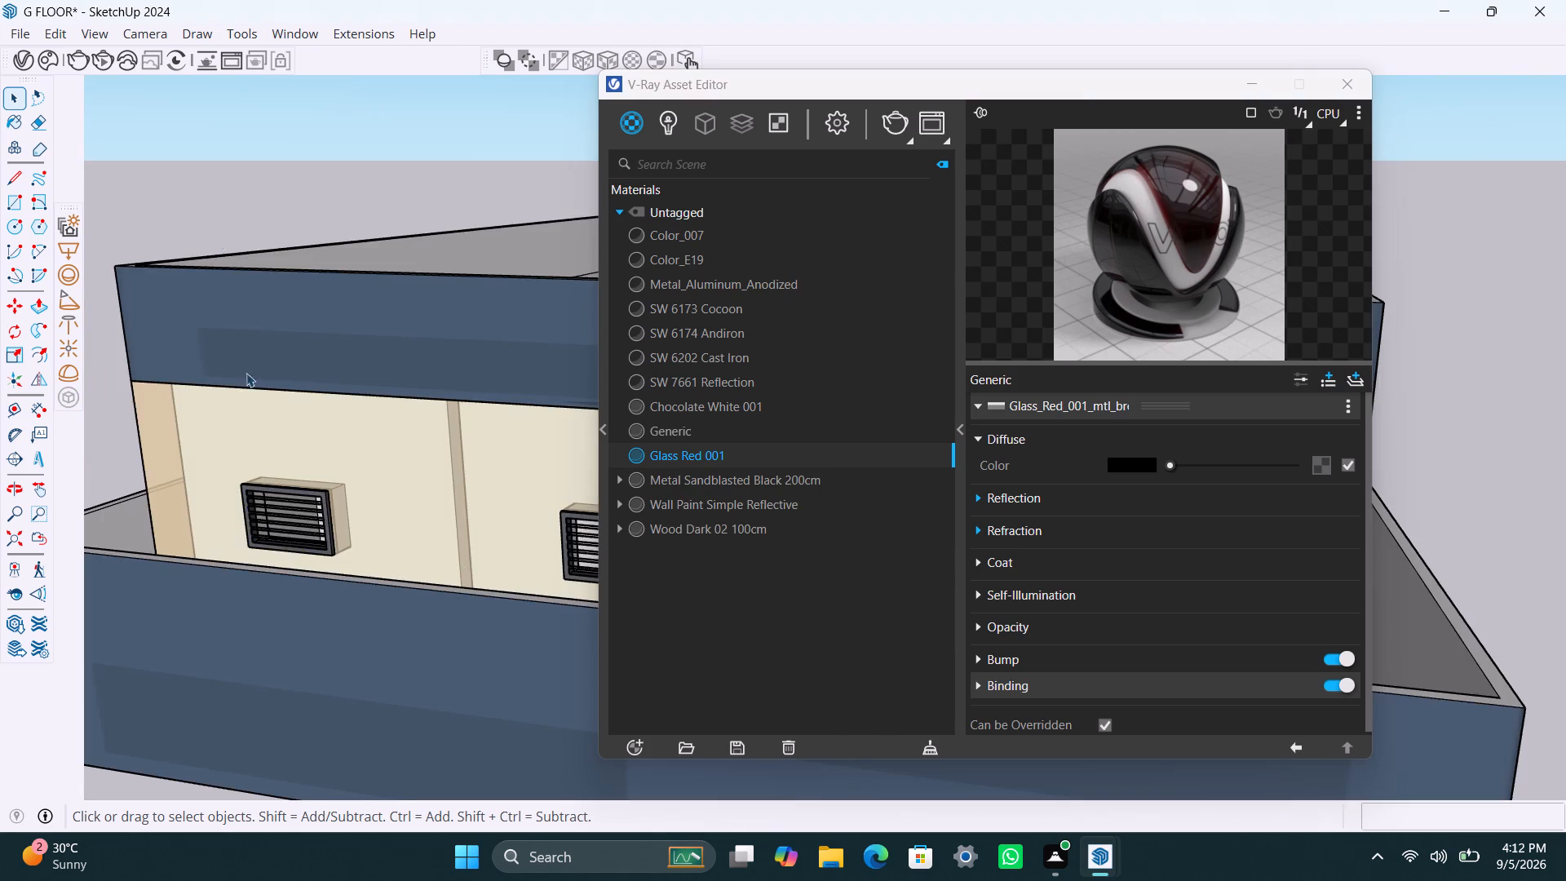
{"action": "scroll", "coordinate": [288, 556], "scroll_direction": "down", "scroll_amount": 6}
{"action": "middle_click_drag", "start_coordinate": [312, 576], "coordinate": [125, 595]}
{"action": "scroll", "coordinate": [374, 548], "scroll_direction": "down", "scroll_amount": 7}
{"action": "middle_click_drag", "start_coordinate": [270, 591], "coordinate": [807, 590]}
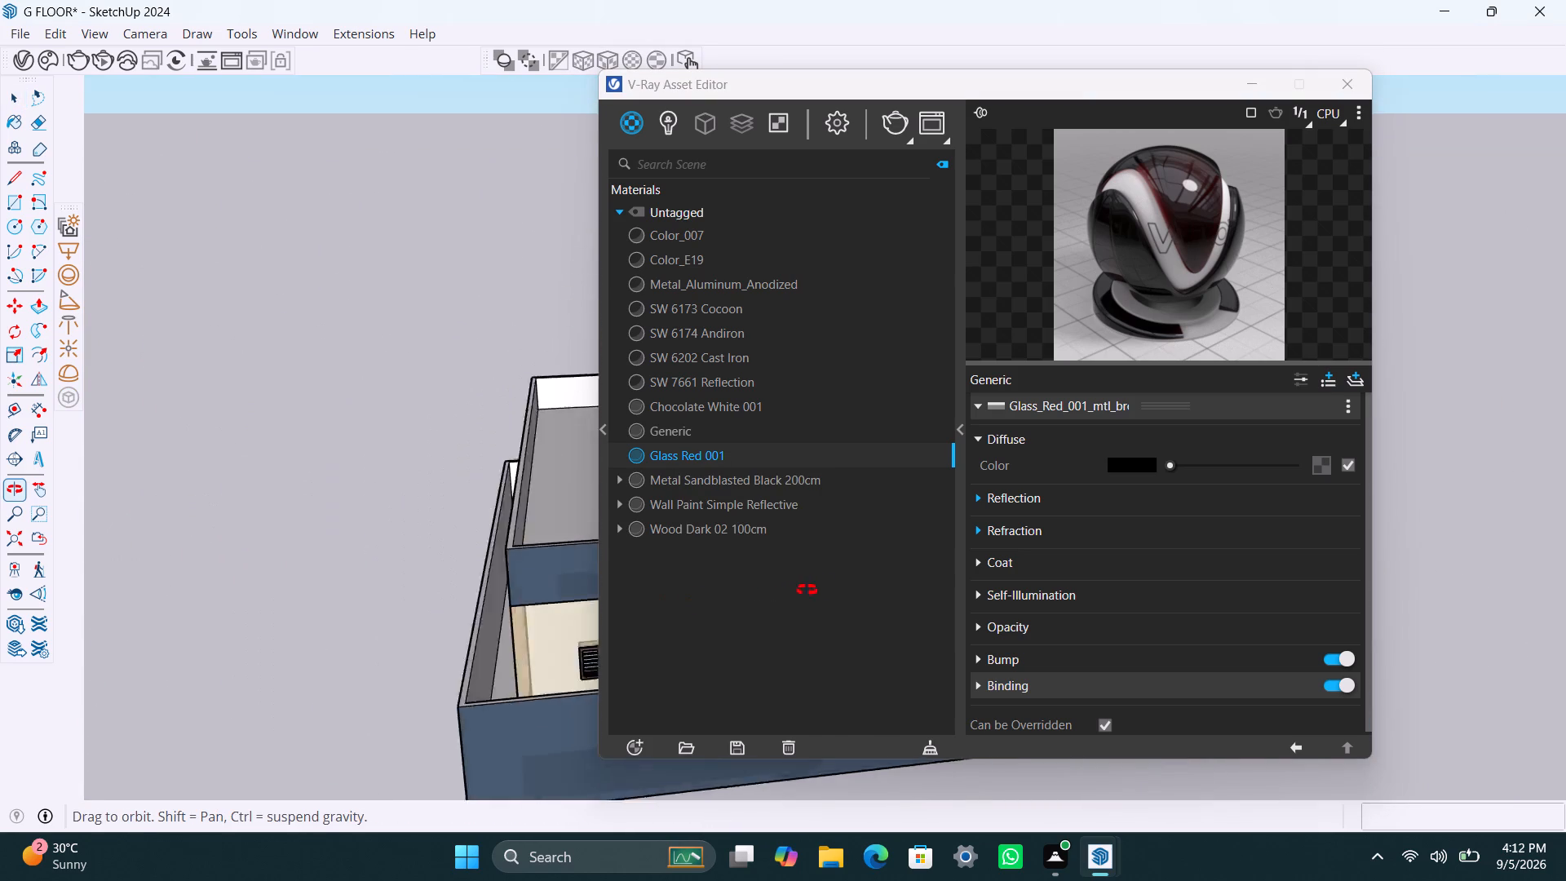
{"action": "middle_click_drag", "start_coordinate": [807, 590], "coordinate": [819, 588]}
{"action": "scroll", "coordinate": [435, 580], "scroll_direction": "down", "scroll_amount": 6}
{"action": "middle_click_drag", "start_coordinate": [442, 534], "coordinate": [175, 542], "text": "shift"}
{"action": "scroll", "coordinate": [285, 577], "scroll_direction": "up", "scroll_amount": 3}
{"action": "middle_click_drag", "start_coordinate": [345, 622], "coordinate": [545, 627]}
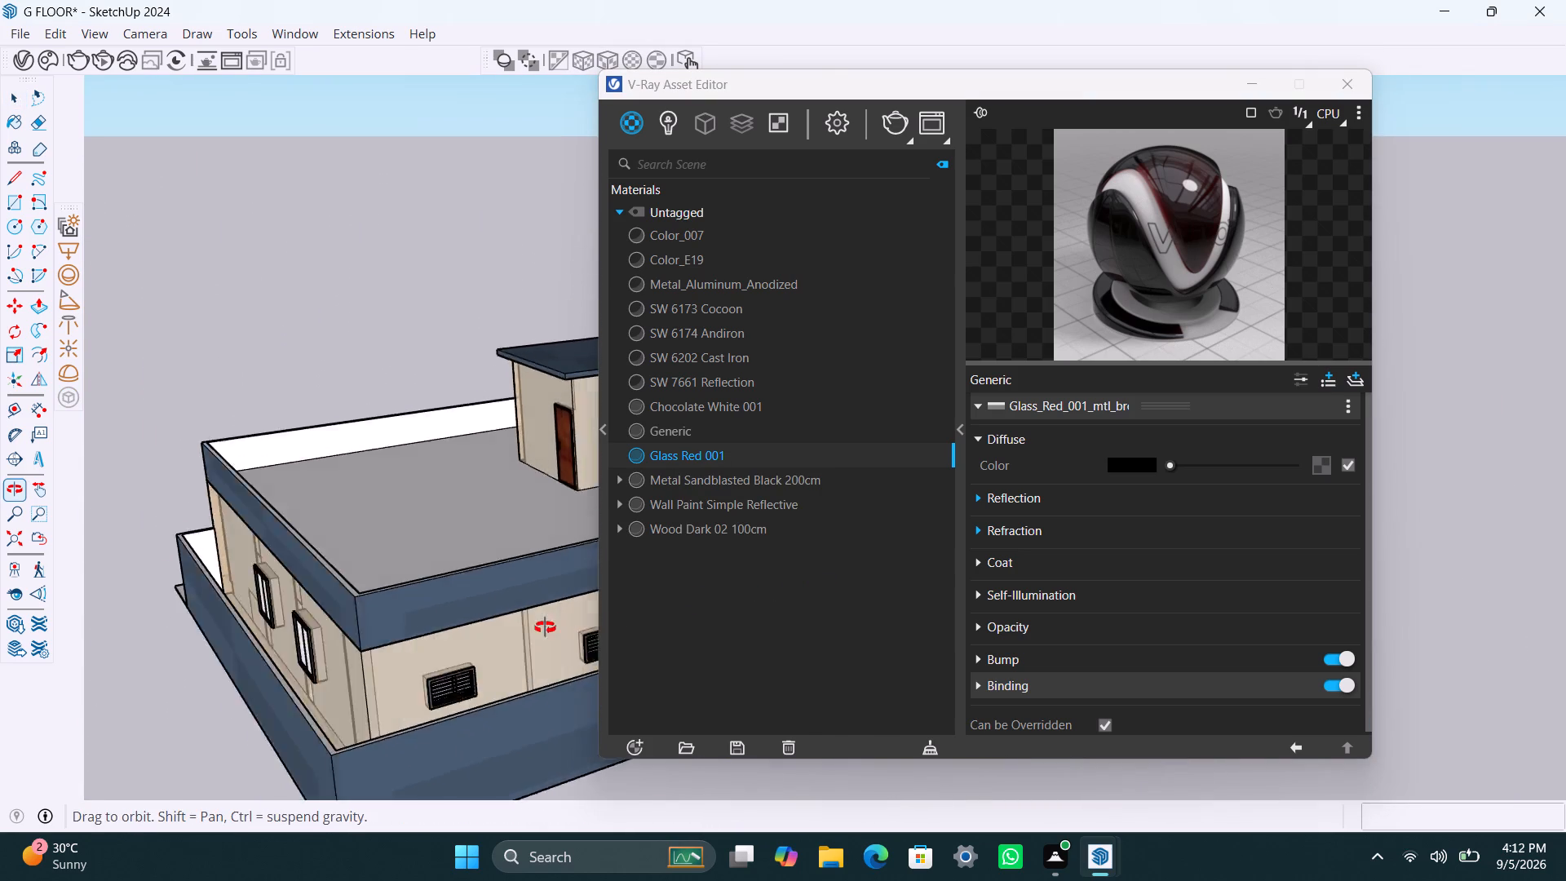
{"action": "middle_click_drag", "start_coordinate": [545, 627], "coordinate": [634, 615]}
{"action": "scroll", "coordinate": [496, 688], "scroll_direction": "up", "scroll_amount": 9}
{"action": "left_click", "coordinate": [536, 724]}
{"action": "double_click", "coordinate": [546, 719]}
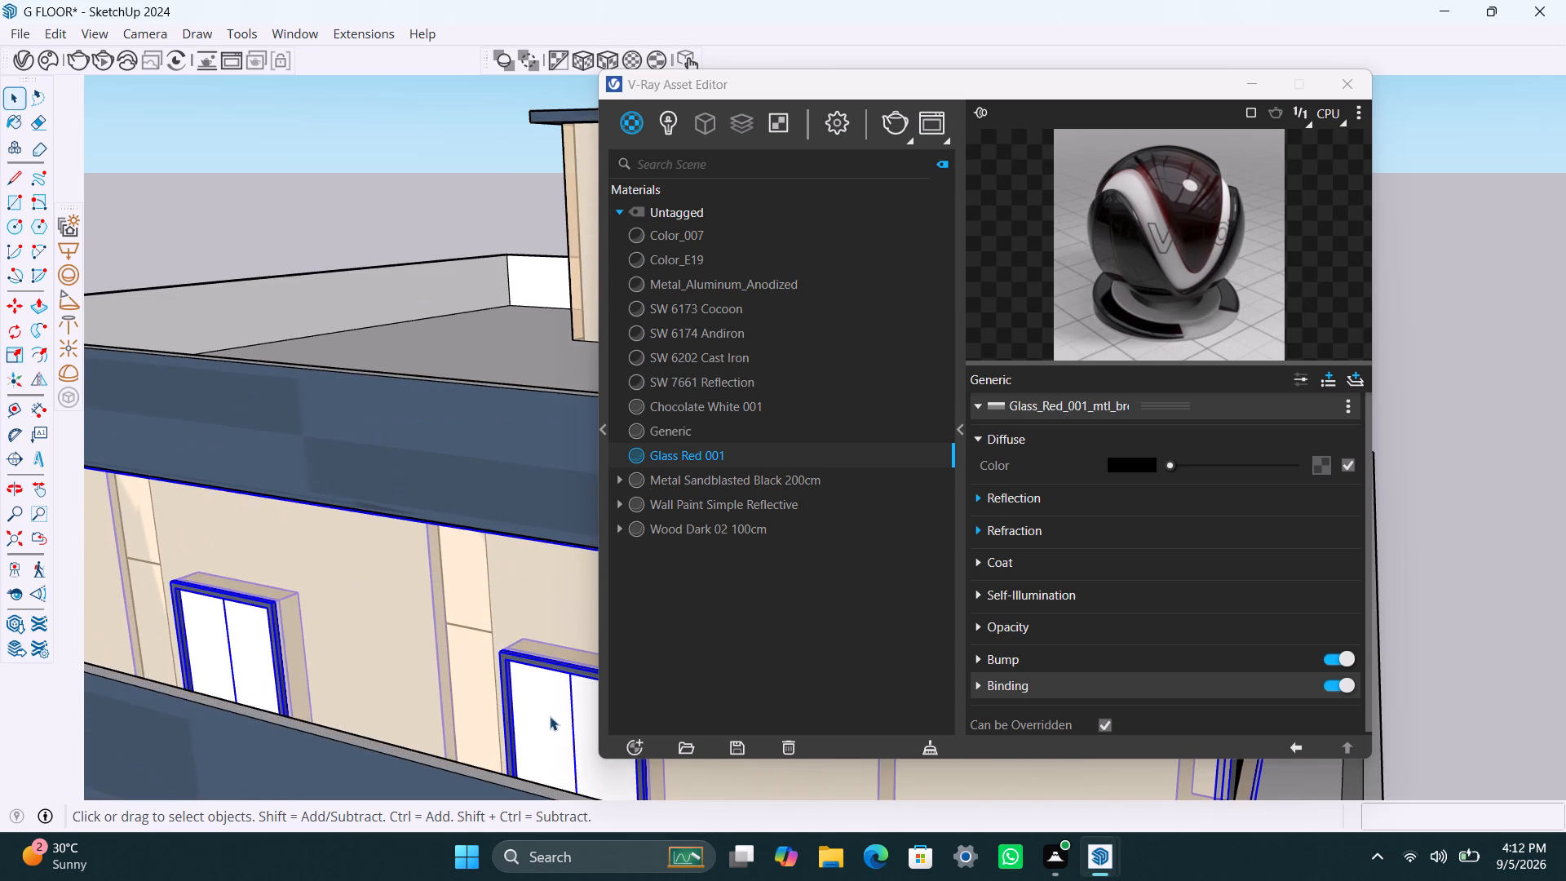
{"action": "triple_click", "coordinate": [545, 713]}
{"action": "left_click", "coordinate": [547, 713]}
{"action": "left_click", "coordinate": [560, 720]}
{"action": "scroll", "coordinate": [551, 724], "scroll_direction": "up", "scroll_amount": 4}
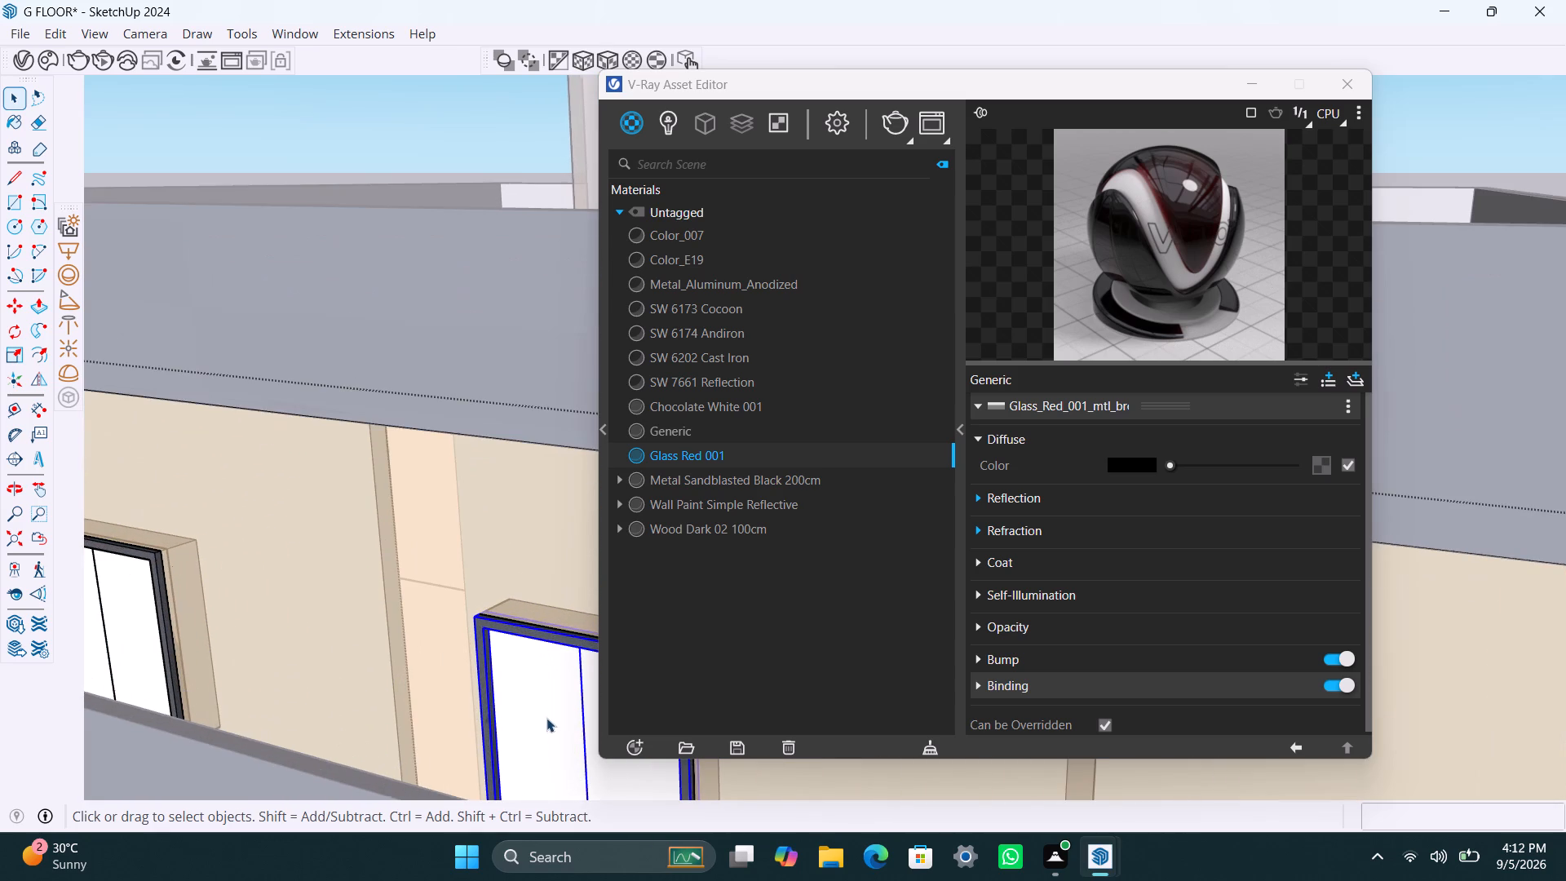
{"action": "left_click", "coordinate": [546, 715]}
{"action": "triple_click", "coordinate": [537, 709]}
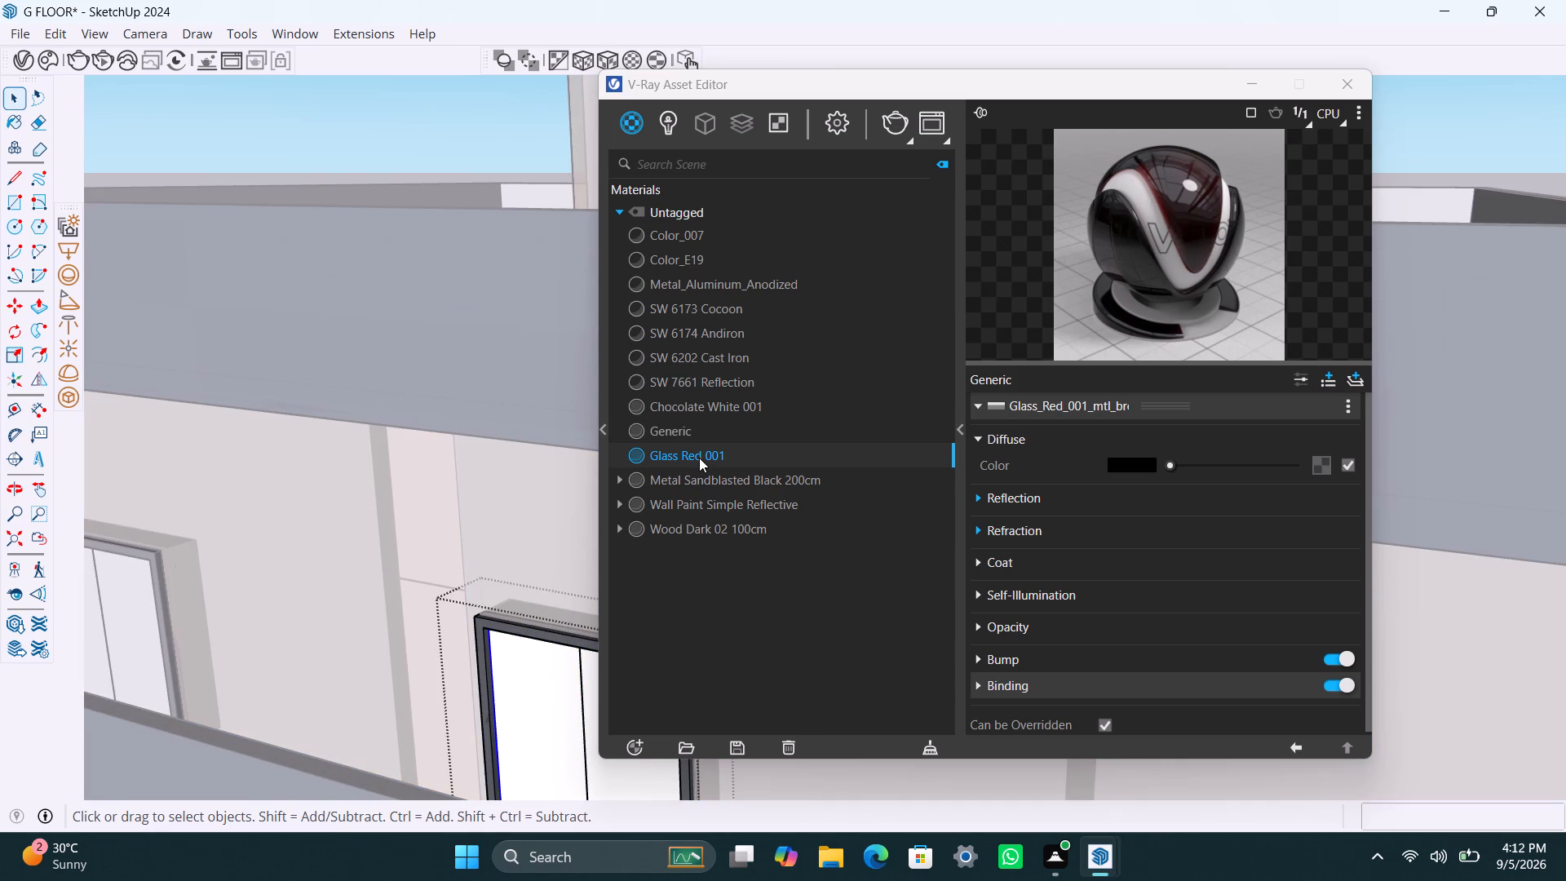
{"action": "right_click", "coordinate": [699, 456]}
{"action": "left_click", "coordinate": [748, 513]}
{"action": "left_click", "coordinate": [742, 502]}
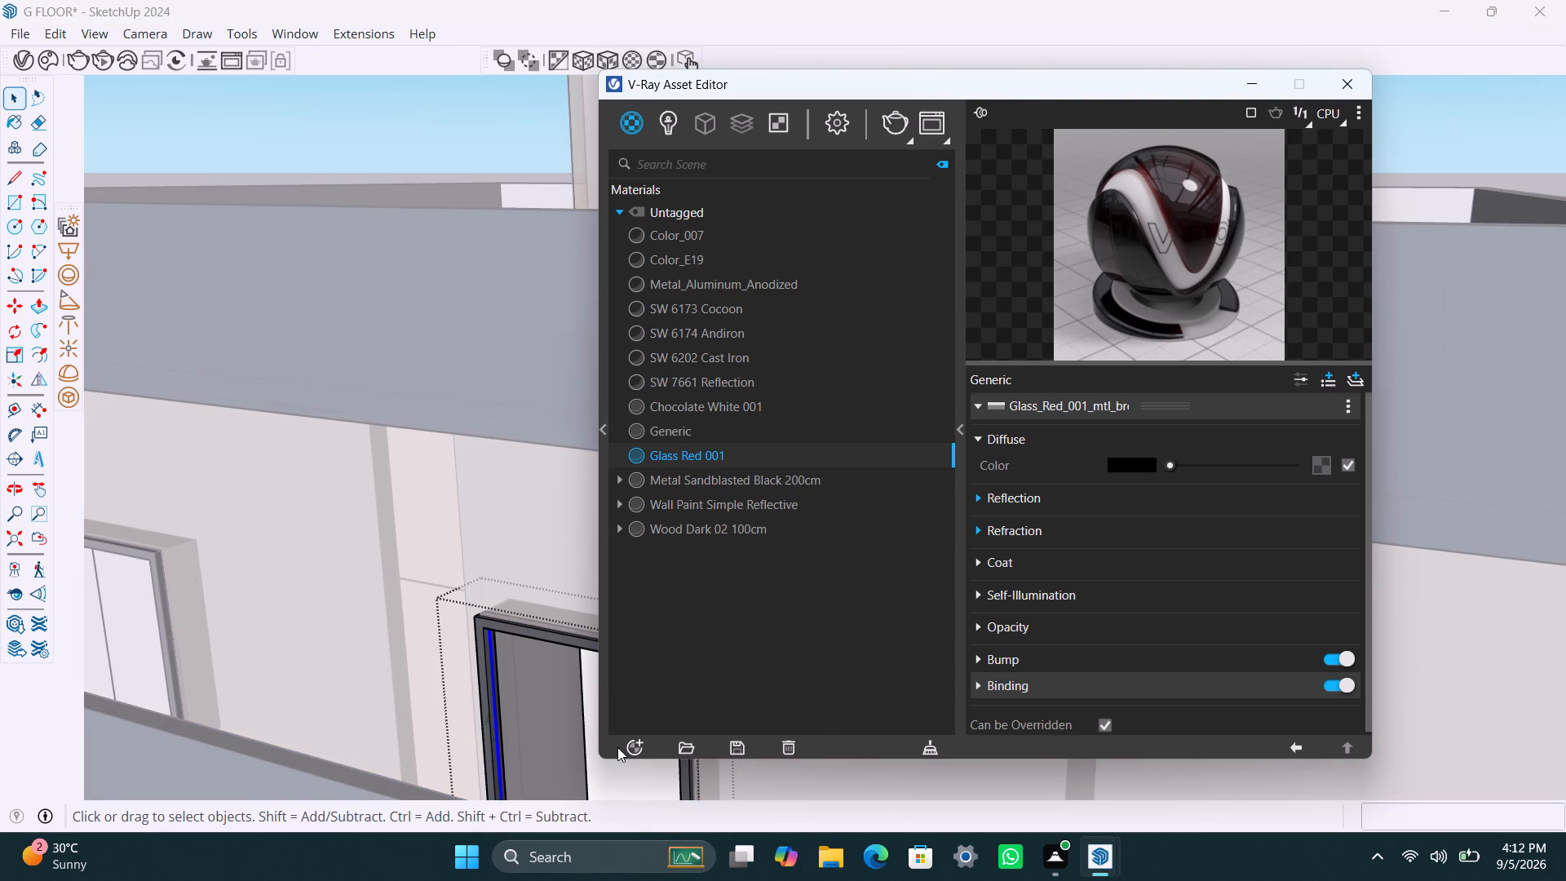
Apply Glass Red 001 to the right pane of the same garage-side window.
{"action": "scroll", "coordinate": [531, 672], "scroll_direction": "down", "scroll_amount": 2}
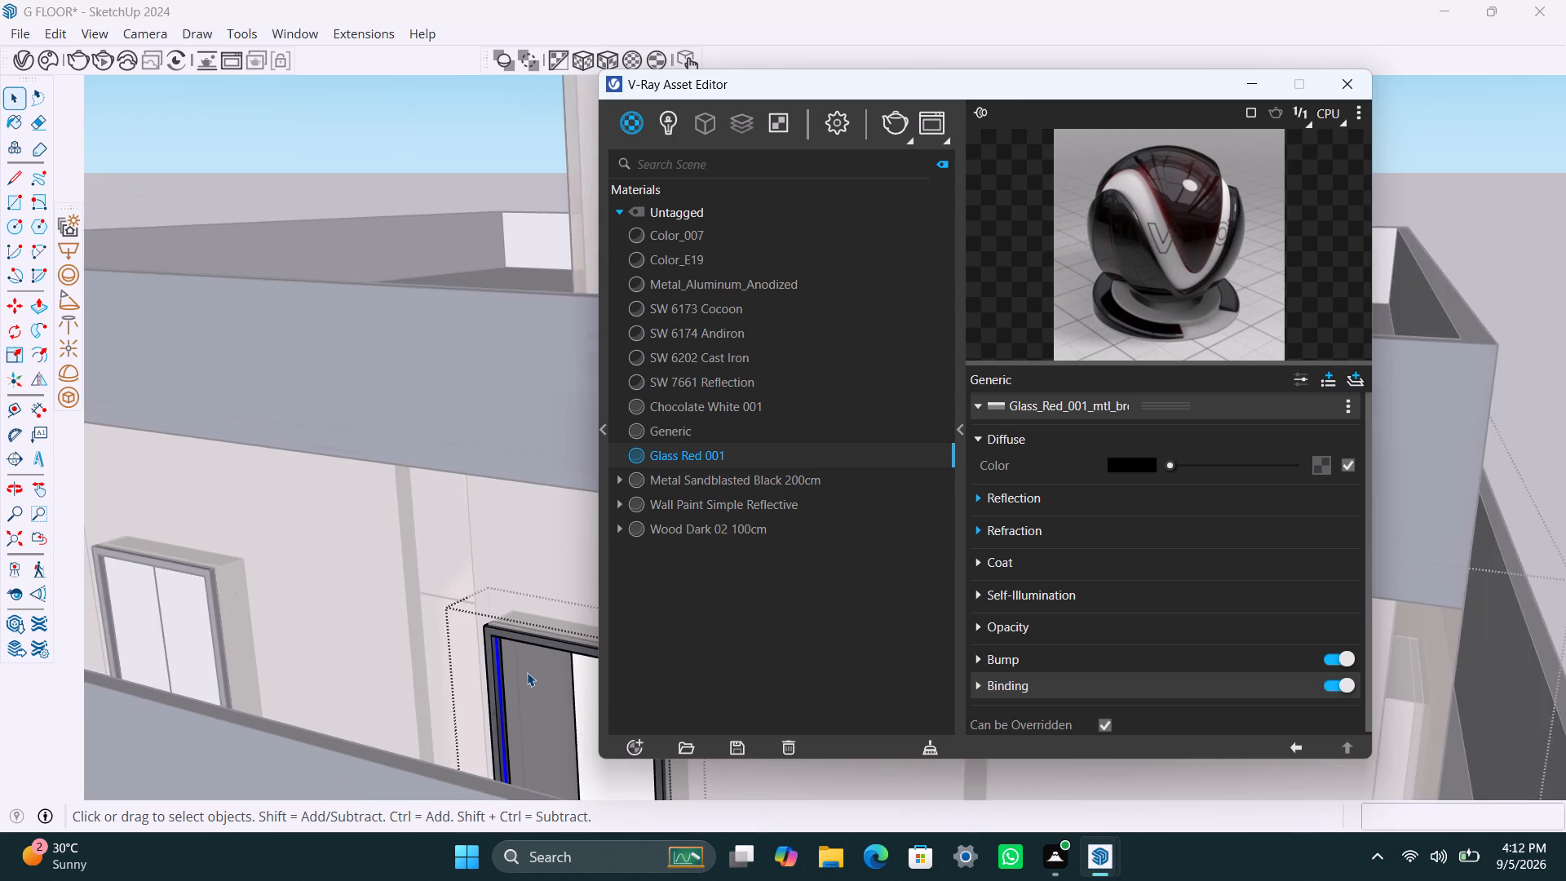
{"action": "middle_click_drag", "start_coordinate": [527, 672], "coordinate": [409, 613], "text": "shift"}
{"action": "scroll", "coordinate": [443, 662], "scroll_direction": "up", "scroll_amount": 2}
{"action": "left_click", "coordinate": [480, 649]}
{"action": "right_click", "coordinate": [679, 455]}
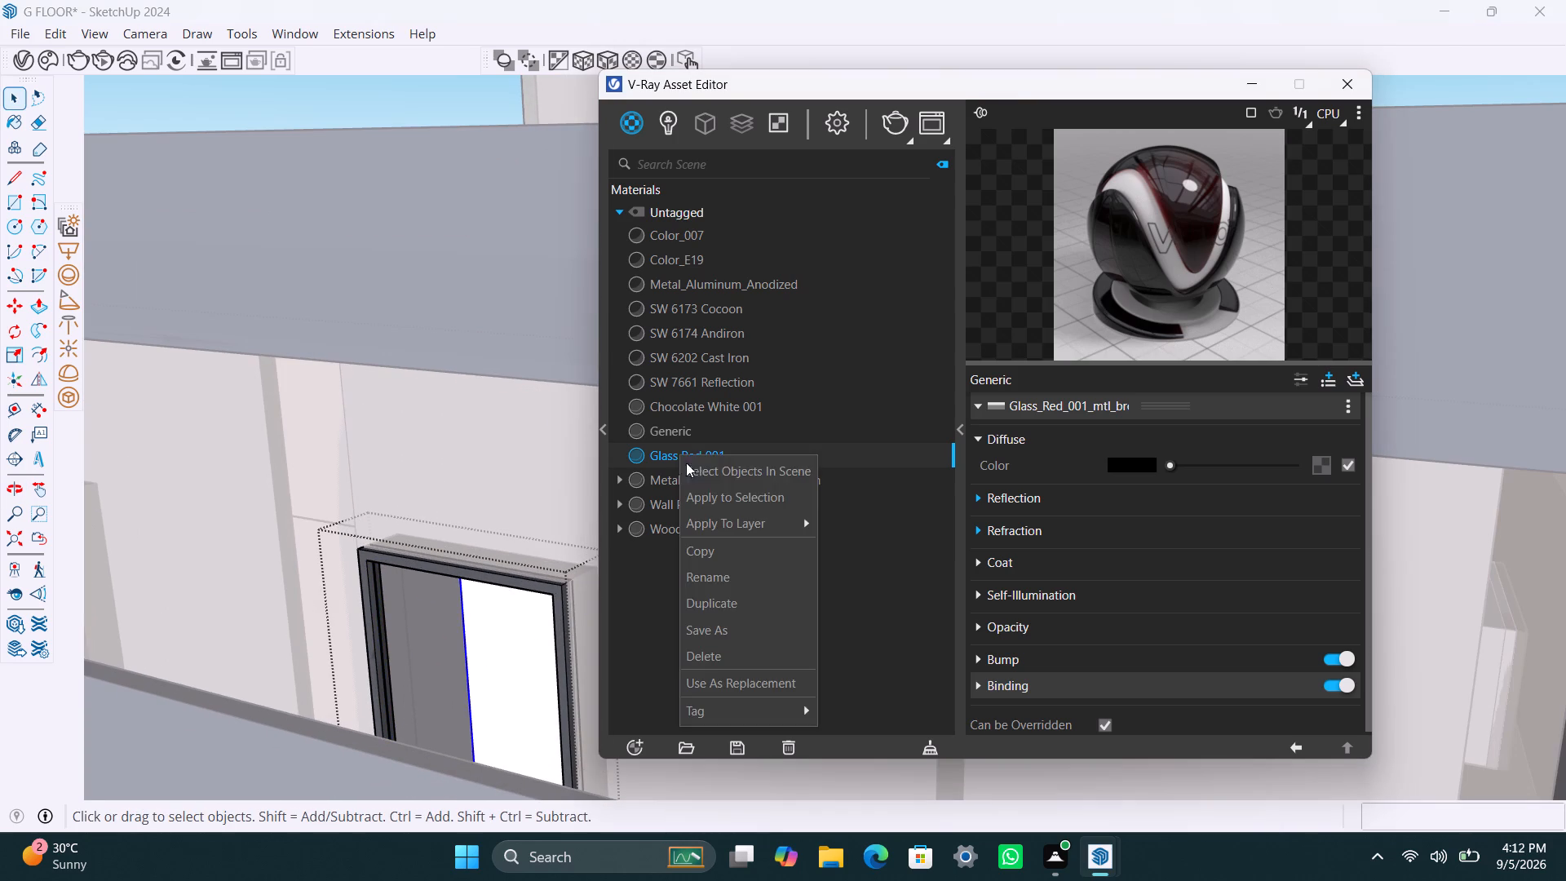
{"action": "left_click", "coordinate": [723, 497]}
Apply Glass Red 001 to both panes of the garage-side window nearer the front corner.
{"action": "scroll", "coordinate": [457, 584], "scroll_direction": "down", "scroll_amount": 10}
{"action": "middle_click_drag", "start_coordinate": [395, 618], "coordinate": [537, 616]}
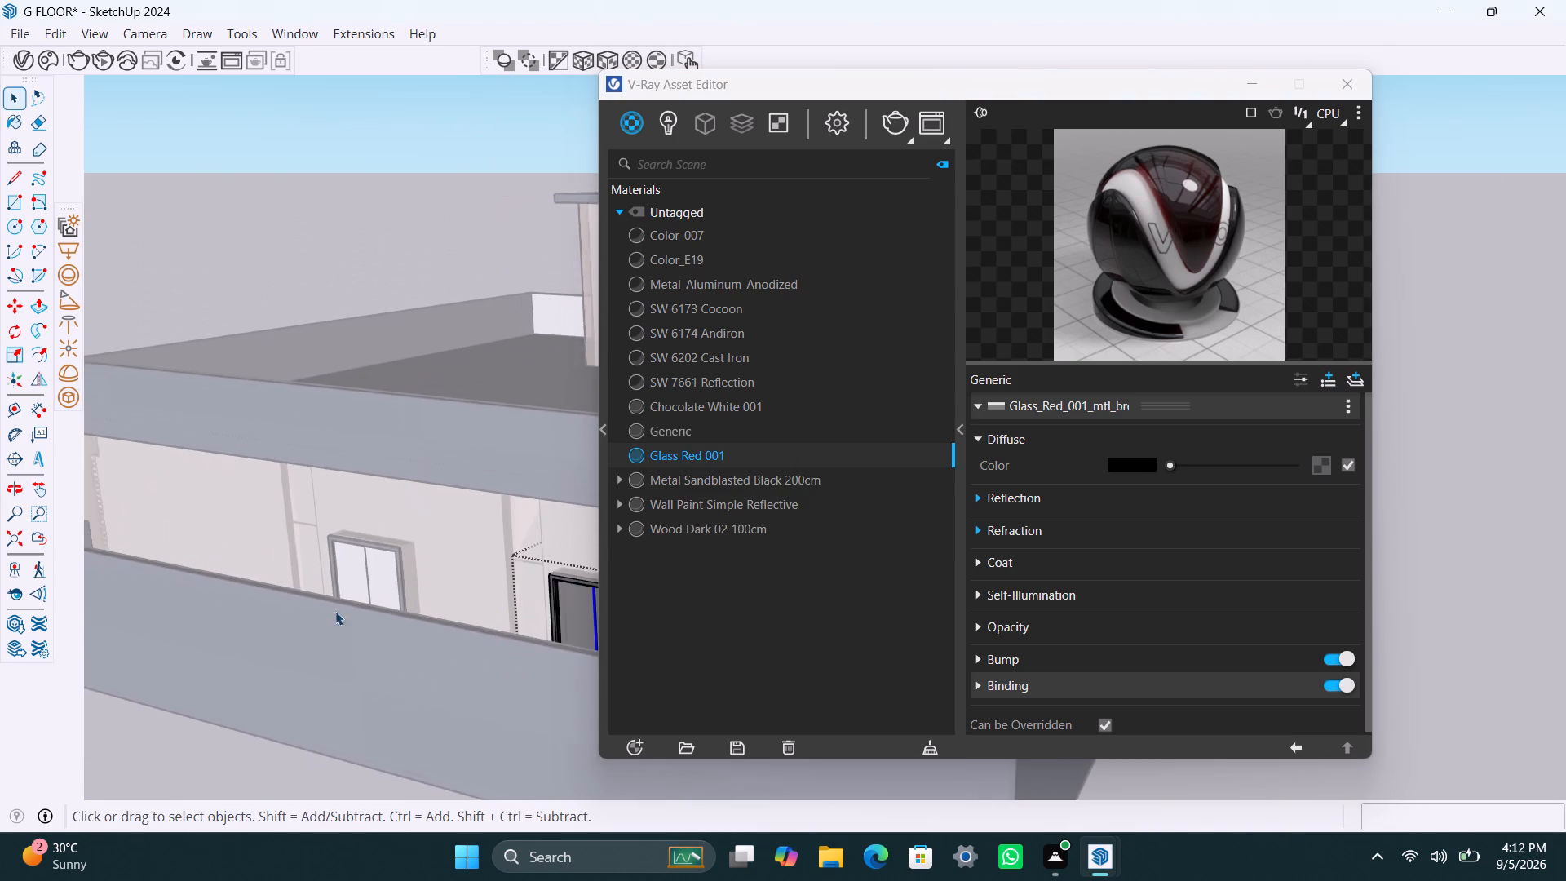
{"action": "scroll", "coordinate": [338, 591], "scroll_direction": "up", "scroll_amount": 3}
{"action": "double_click", "coordinate": [361, 558]}
{"action": "triple_click", "coordinate": [367, 558]}
{"action": "scroll", "coordinate": [370, 569], "scroll_direction": "up", "scroll_amount": 4}
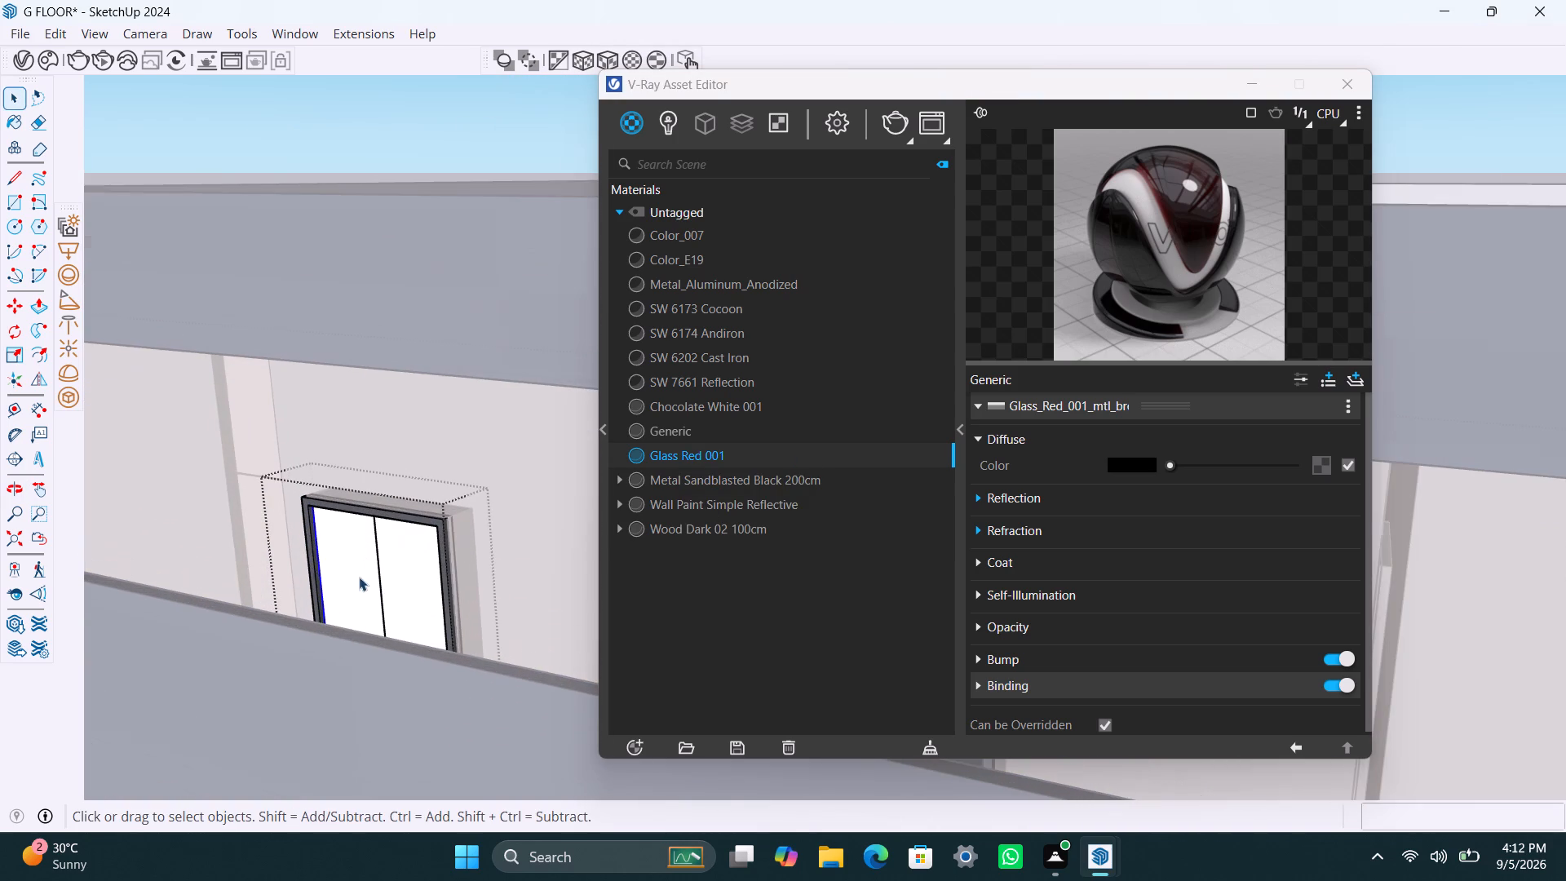
{"action": "right_click", "coordinate": [688, 455]}
{"action": "left_click", "coordinate": [728, 490]}
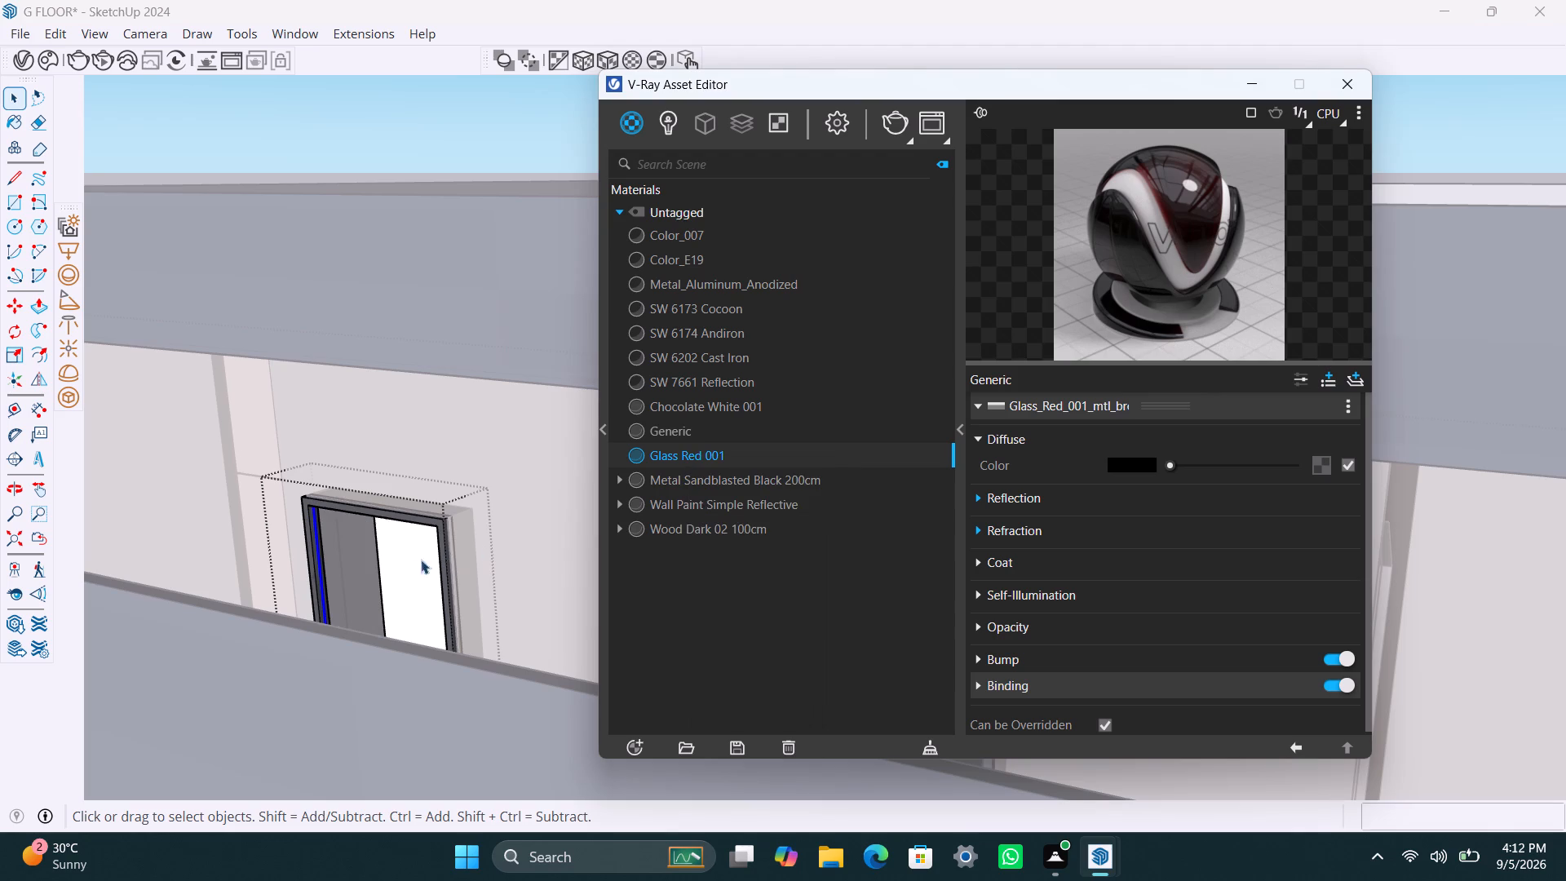
{"action": "left_click", "coordinate": [405, 562]}
{"action": "right_click", "coordinate": [734, 455]}
{"action": "left_click", "coordinate": [737, 503]}
Save the house model and exit the groups open for editing.
{"action": "scroll", "coordinate": [453, 527], "scroll_direction": "down", "scroll_amount": 13}
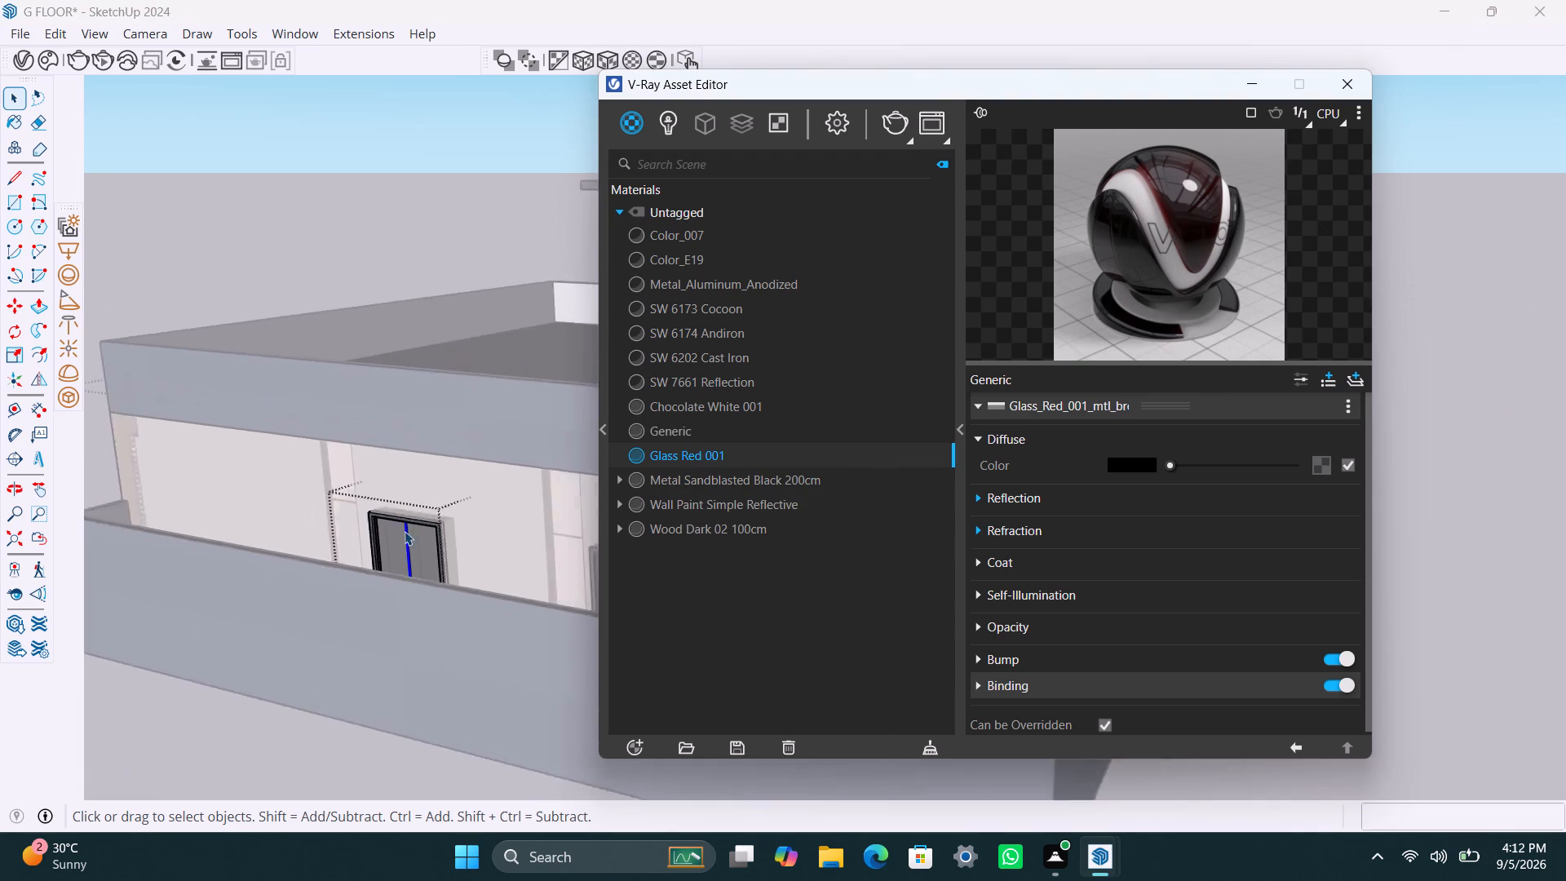
{"action": "scroll", "coordinate": [405, 531], "scroll_direction": "down", "scroll_amount": 9}
{"action": "middle_click_drag", "start_coordinate": [201, 550], "coordinate": [737, 567]}
{"action": "scroll", "coordinate": [506, 582], "scroll_direction": "down", "scroll_amount": 6}
{"action": "middle_click_drag", "start_coordinate": [401, 560], "coordinate": [244, 553]}
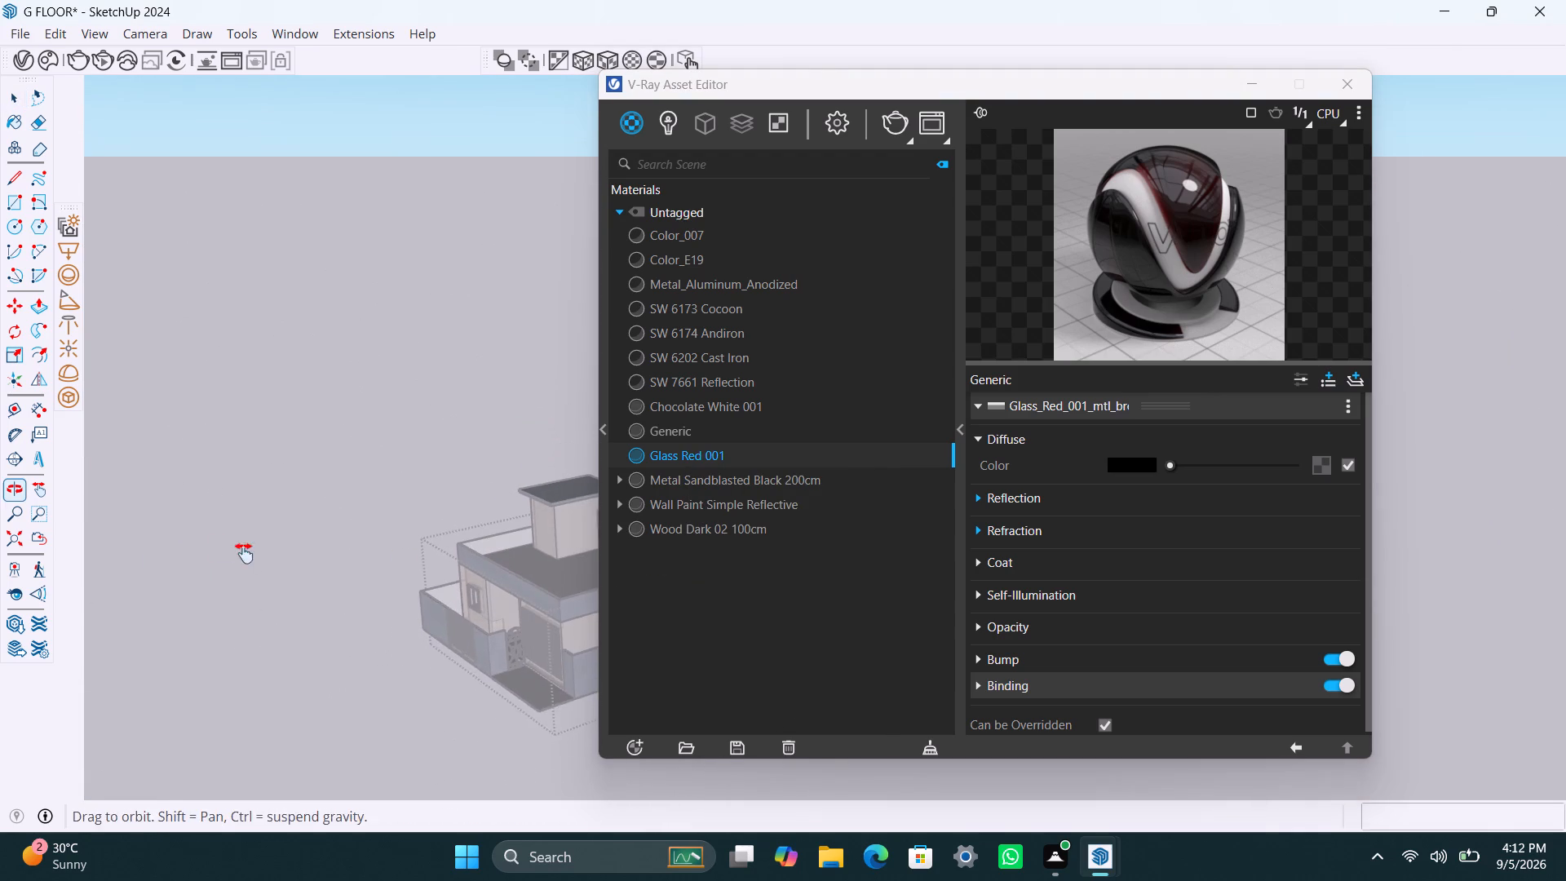
{"action": "middle_click_drag", "start_coordinate": [244, 553], "coordinate": [224, 550]}
{"action": "left_click", "coordinate": [259, 447]}
{"action": "key", "text": "ctrl+s"}
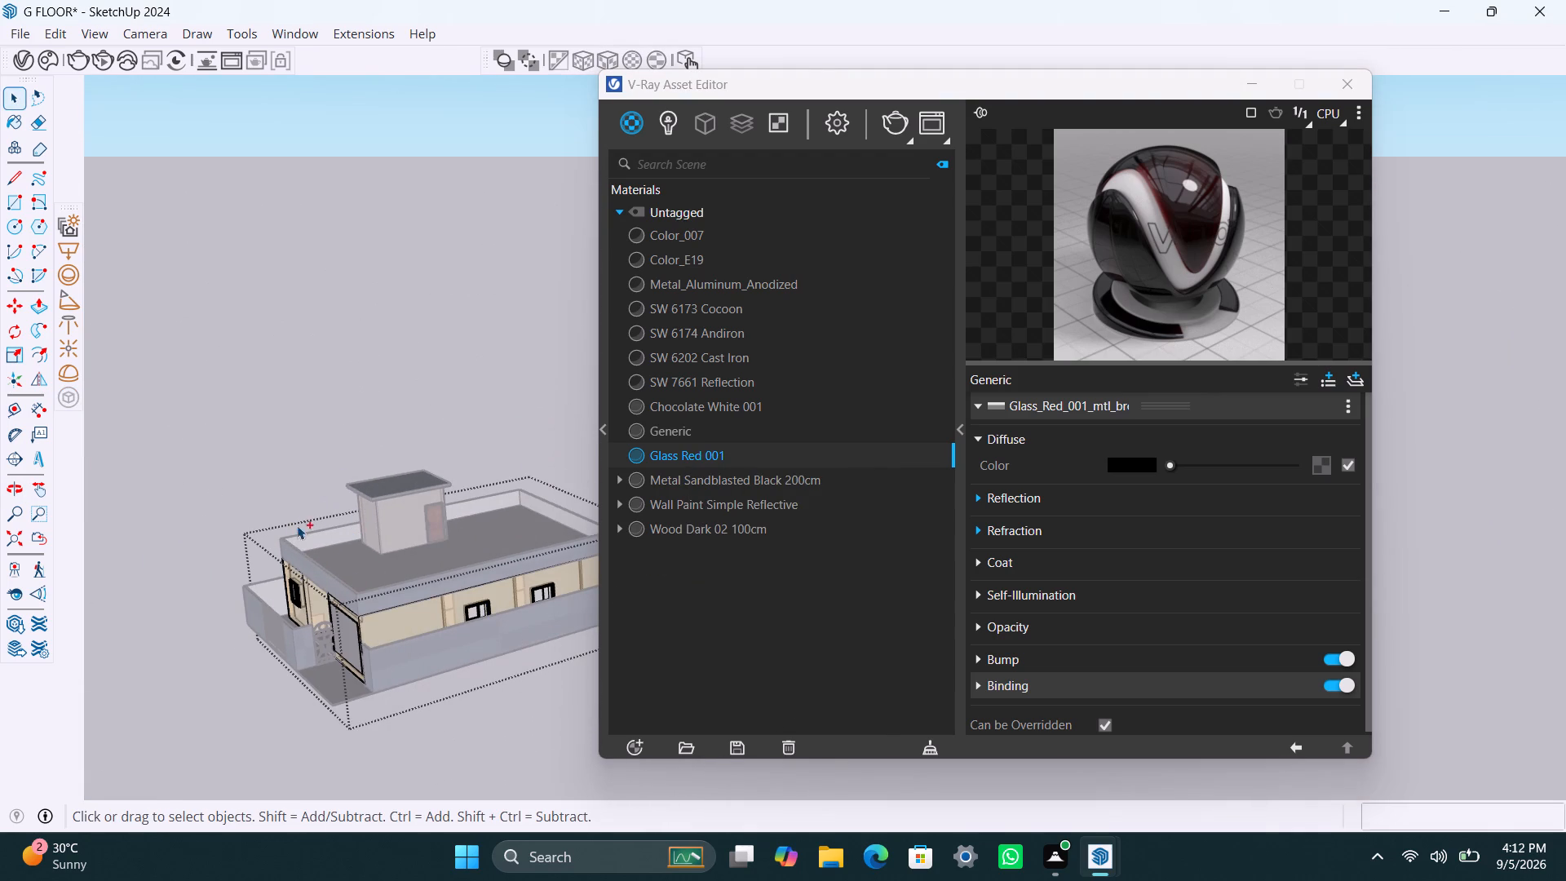
{"action": "scroll", "coordinate": [209, 468], "scroll_direction": "down", "scroll_amount": 5}
{"action": "middle_click_drag", "start_coordinate": [221, 547], "coordinate": [422, 560]}
{"action": "triple_click", "coordinate": [296, 437]}
Examine the front of the house, checking the materials on its windows, door and gate.
{"action": "scroll", "coordinate": [307, 535], "scroll_direction": "down", "scroll_amount": 4}
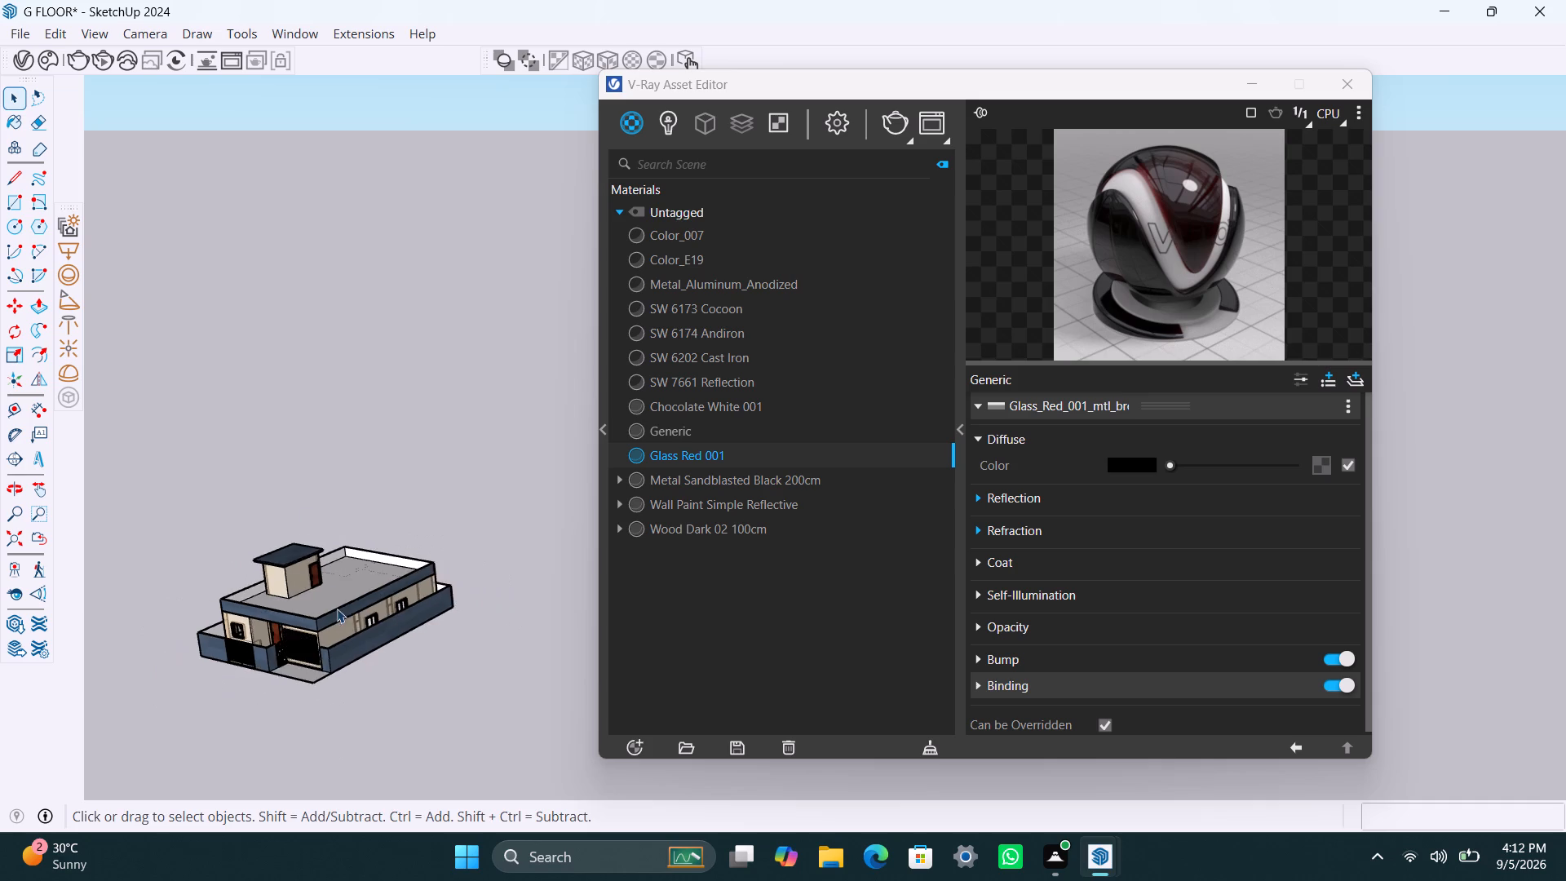
{"action": "middle_click_drag", "start_coordinate": [349, 606], "coordinate": [453, 523]}
{"action": "scroll", "coordinate": [300, 631], "scroll_direction": "up", "scroll_amount": 4}
{"action": "middle_click_drag", "start_coordinate": [303, 709], "coordinate": [445, 700]}
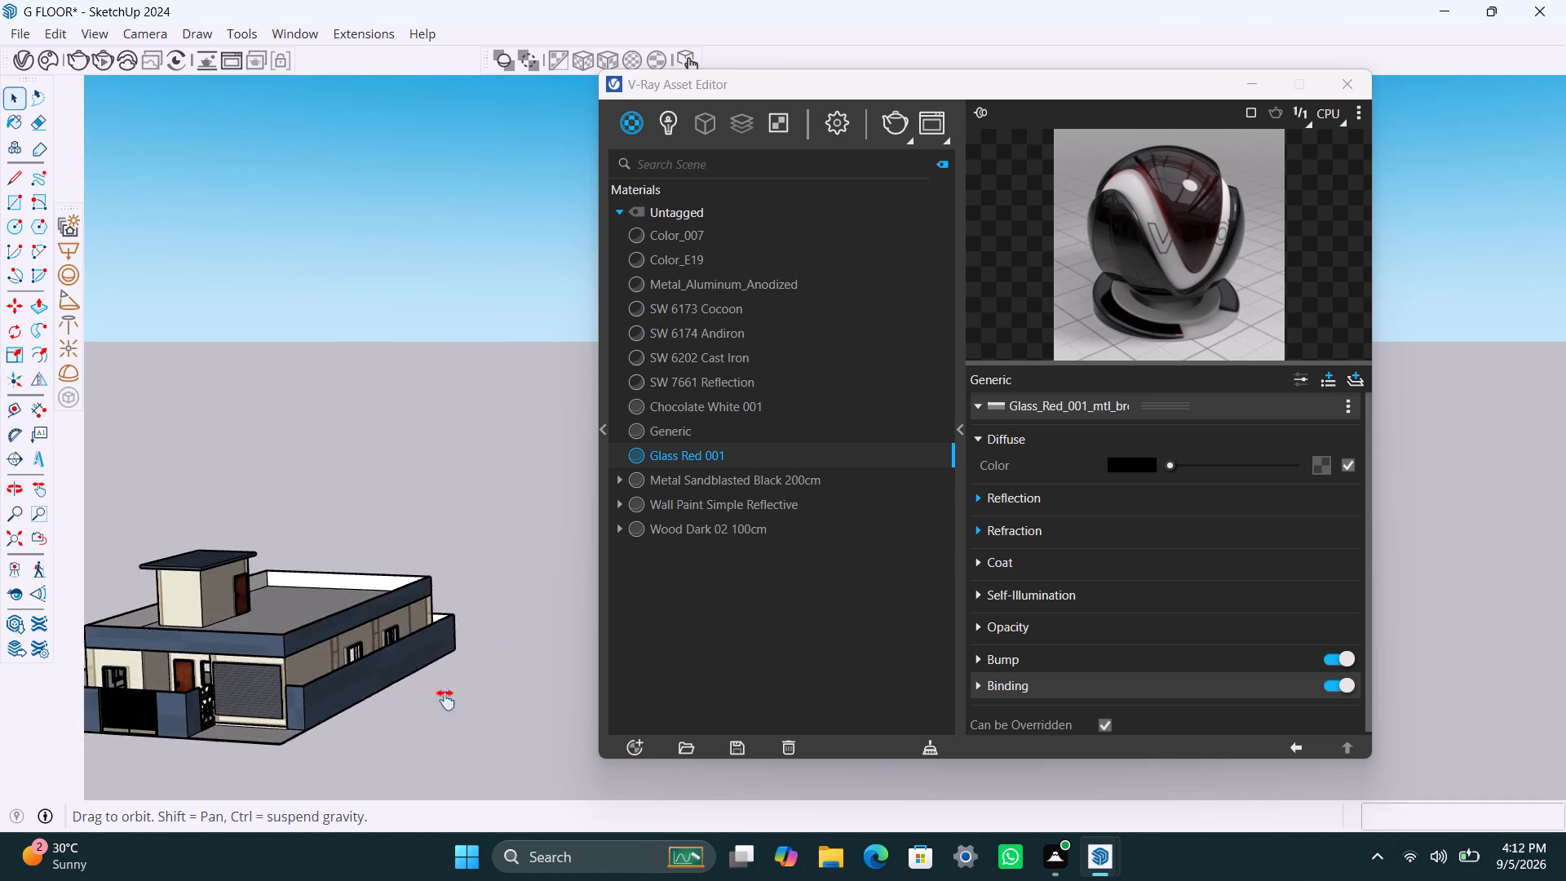
{"action": "middle_click_drag", "start_coordinate": [445, 700], "coordinate": [507, 668]}
{"action": "scroll", "coordinate": [289, 623], "scroll_direction": "up", "scroll_amount": 4}
{"action": "middle_click_drag", "start_coordinate": [348, 683], "coordinate": [508, 702]}
{"action": "scroll", "coordinate": [406, 655], "scroll_direction": "up", "scroll_amount": 3}
{"action": "middle_click_drag", "start_coordinate": [459, 652], "coordinate": [487, 613]}
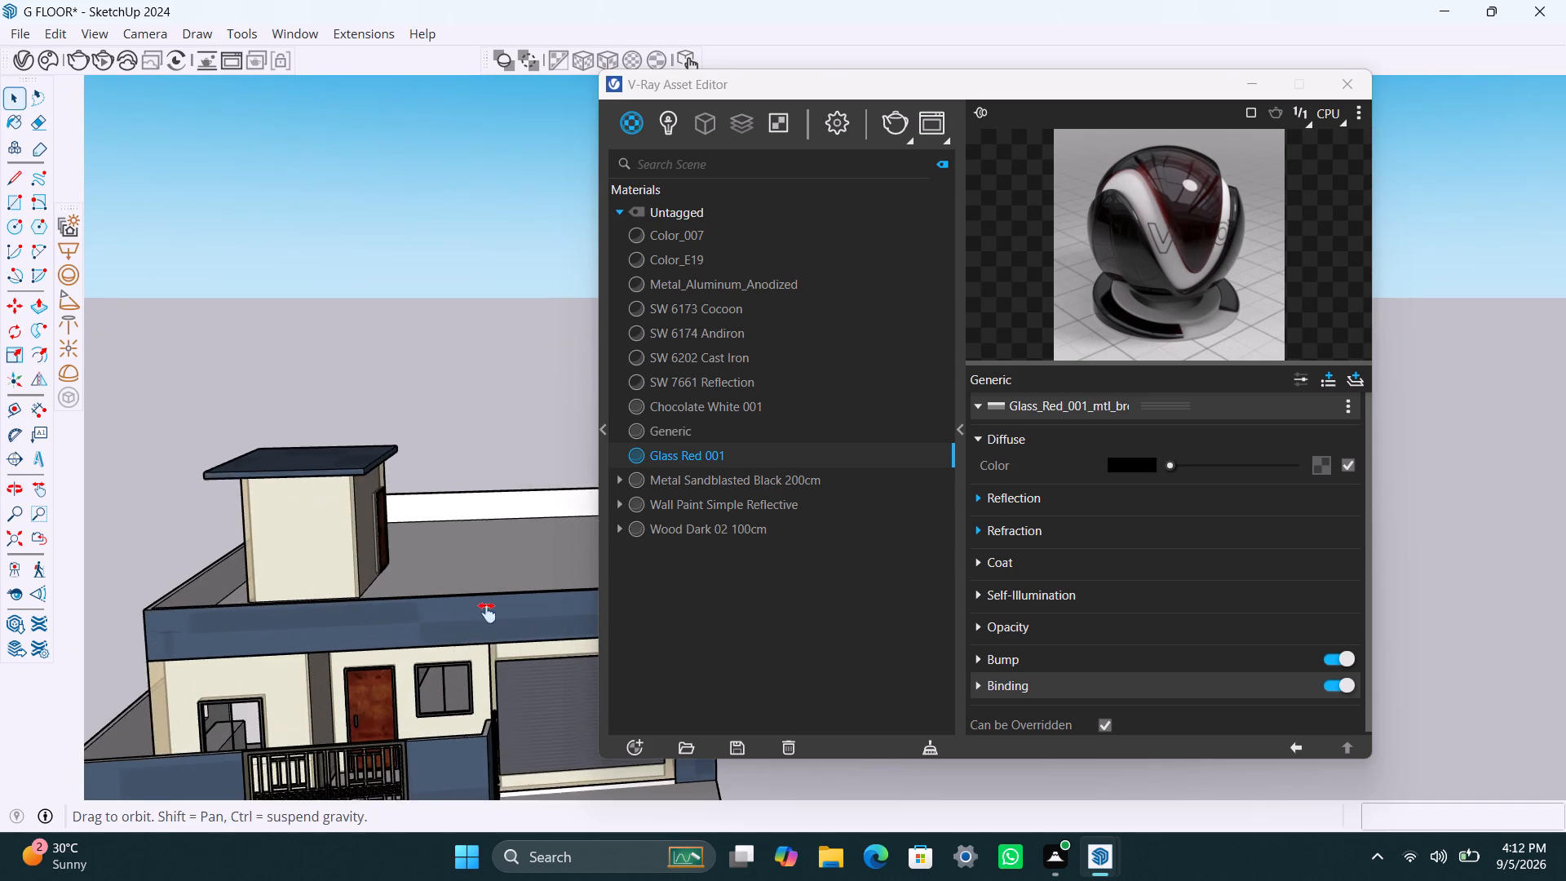
{"action": "middle_click_drag", "start_coordinate": [487, 613], "coordinate": [517, 523]}
{"action": "scroll", "coordinate": [509, 511], "scroll_direction": "down", "scroll_amount": 4}
{"action": "scroll", "coordinate": [411, 619], "scroll_direction": "up", "scroll_amount": 2}
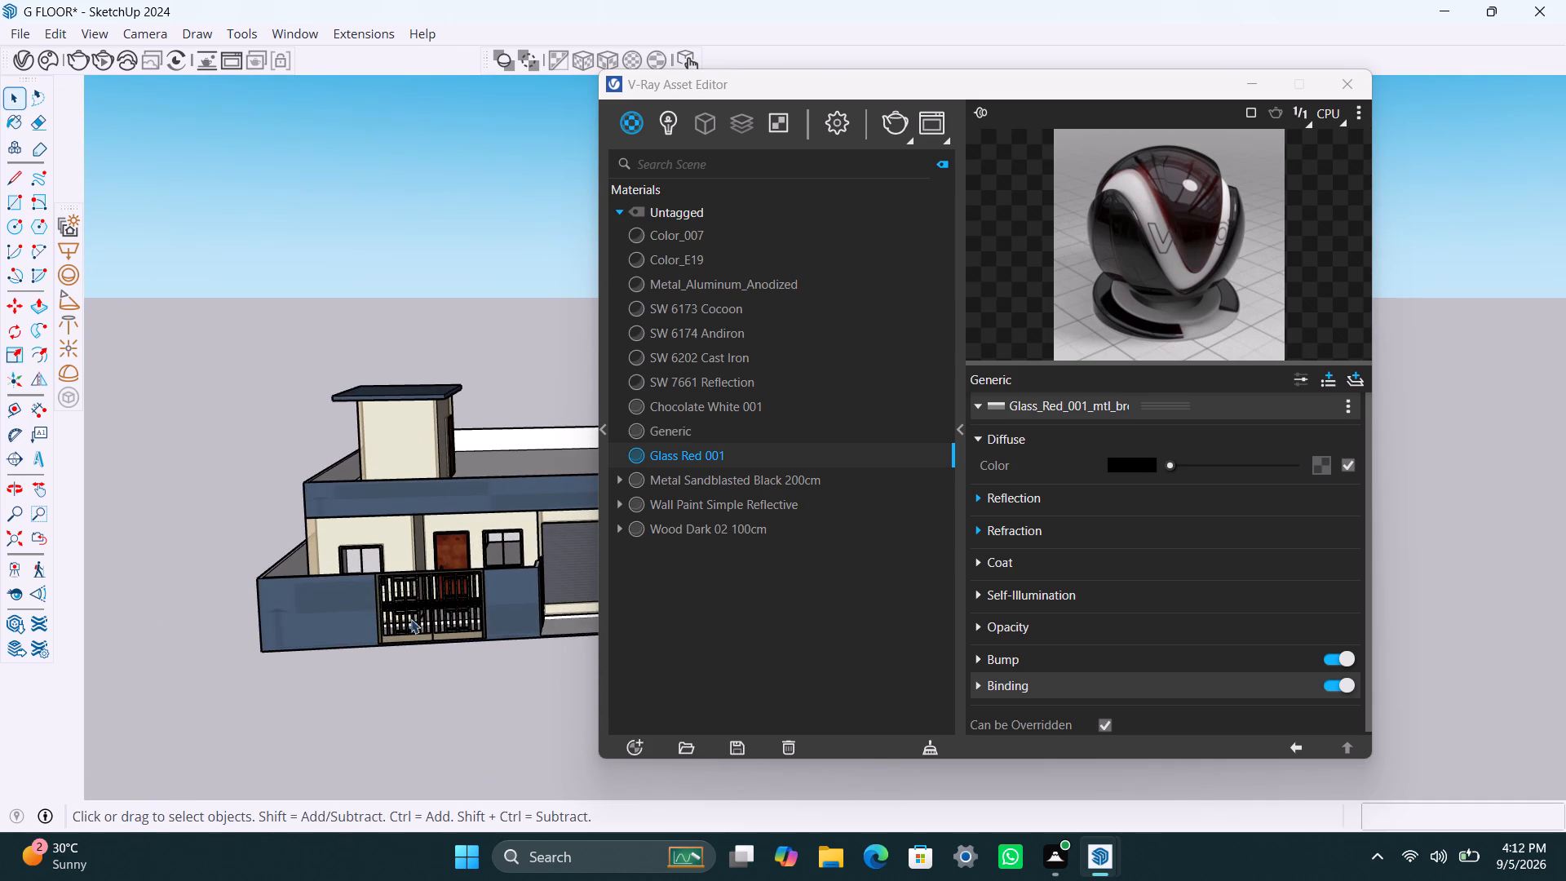
{"action": "middle_click_drag", "start_coordinate": [485, 686], "coordinate": [408, 765]}
{"action": "scroll", "coordinate": [456, 587], "scroll_direction": "up", "scroll_amount": 3}
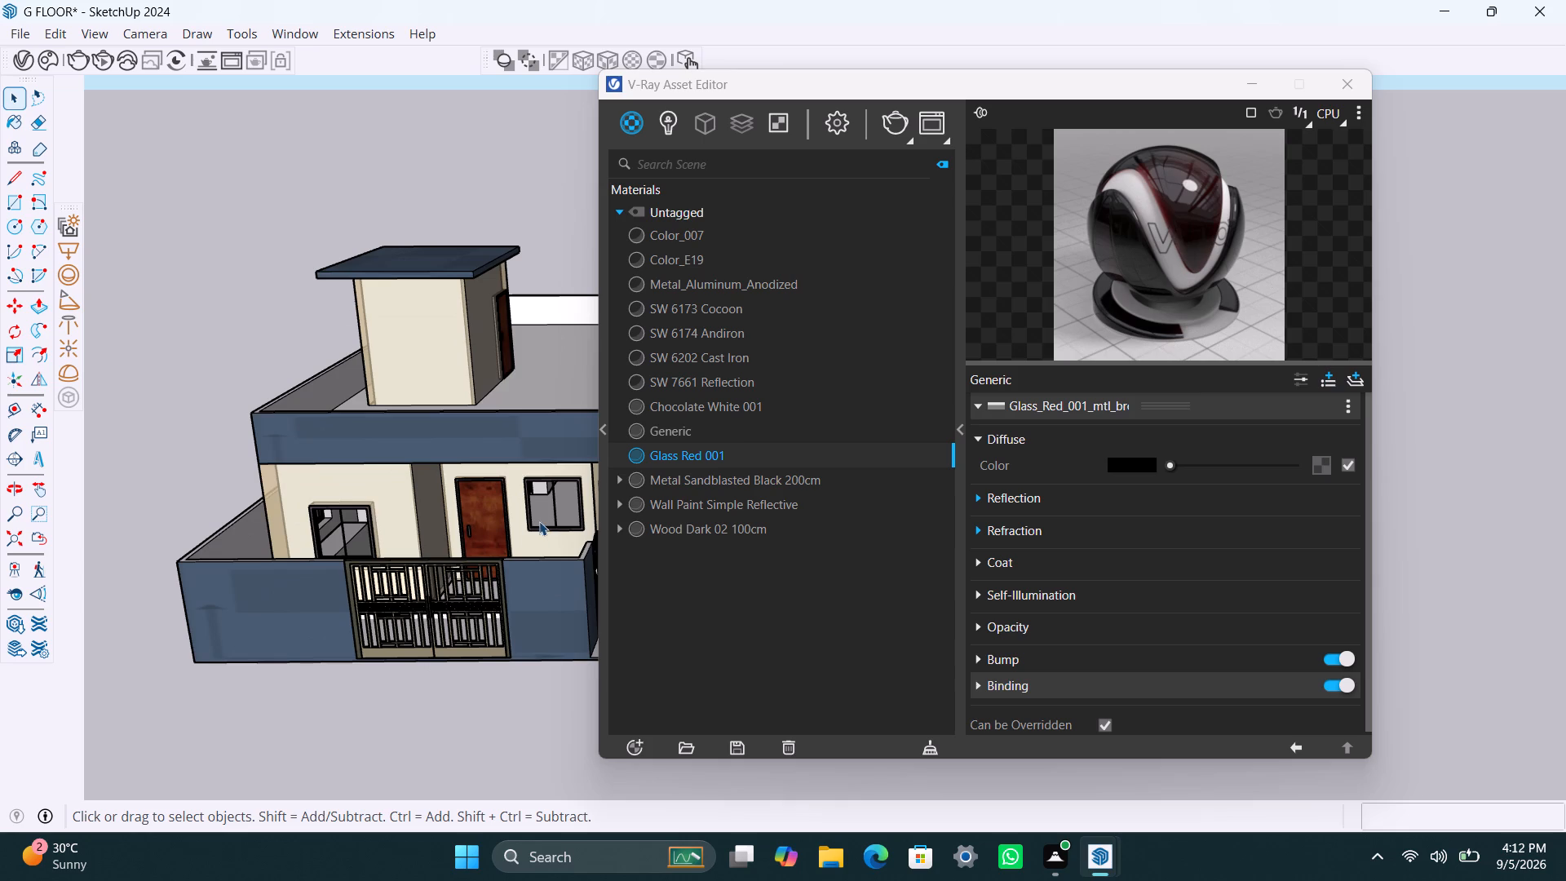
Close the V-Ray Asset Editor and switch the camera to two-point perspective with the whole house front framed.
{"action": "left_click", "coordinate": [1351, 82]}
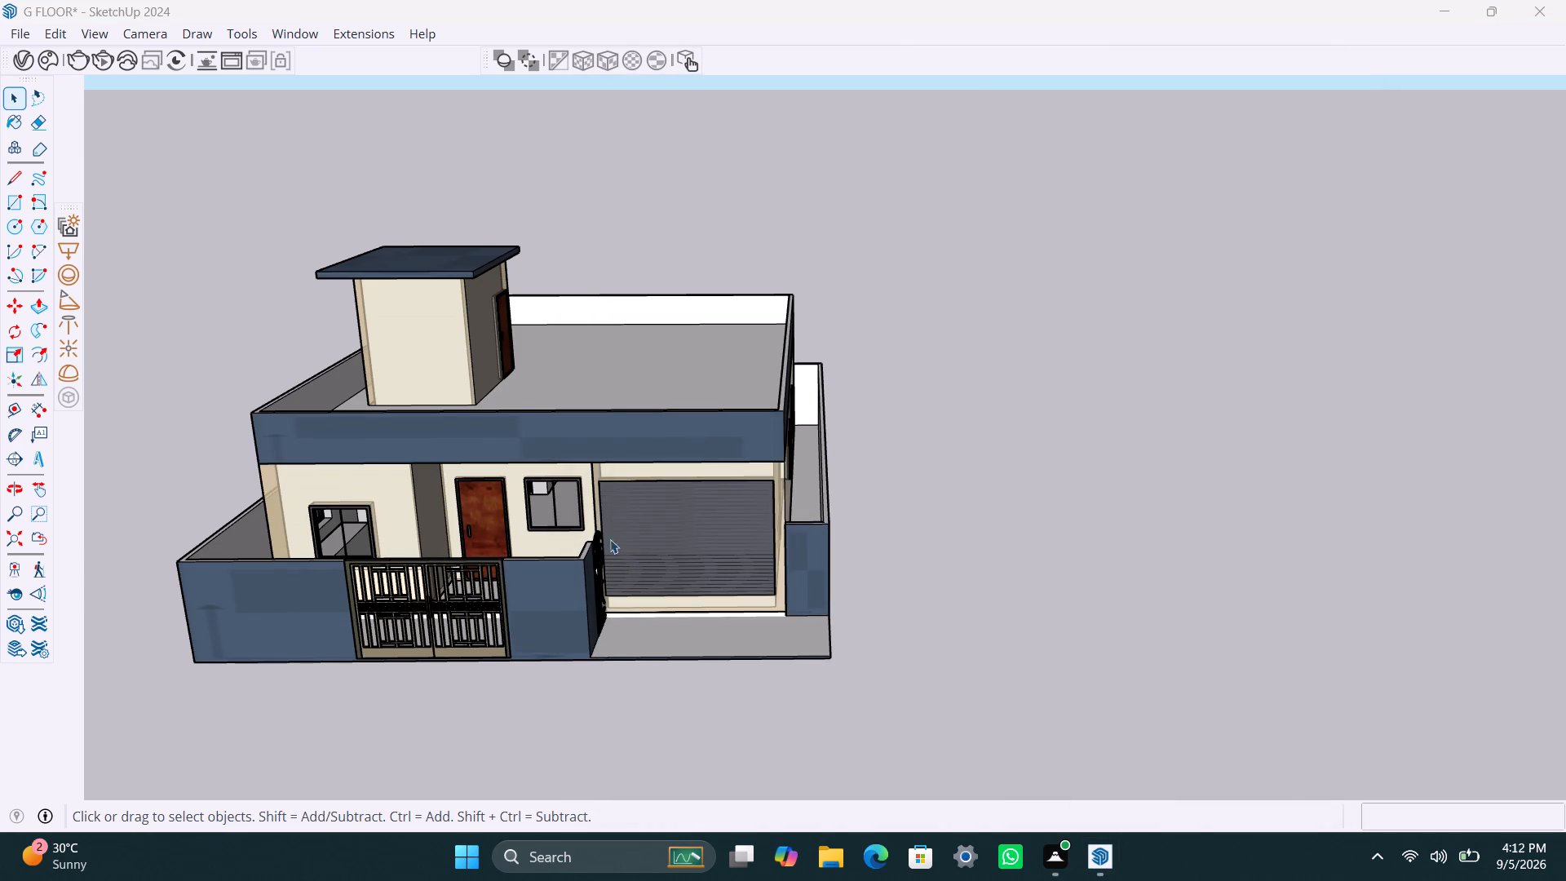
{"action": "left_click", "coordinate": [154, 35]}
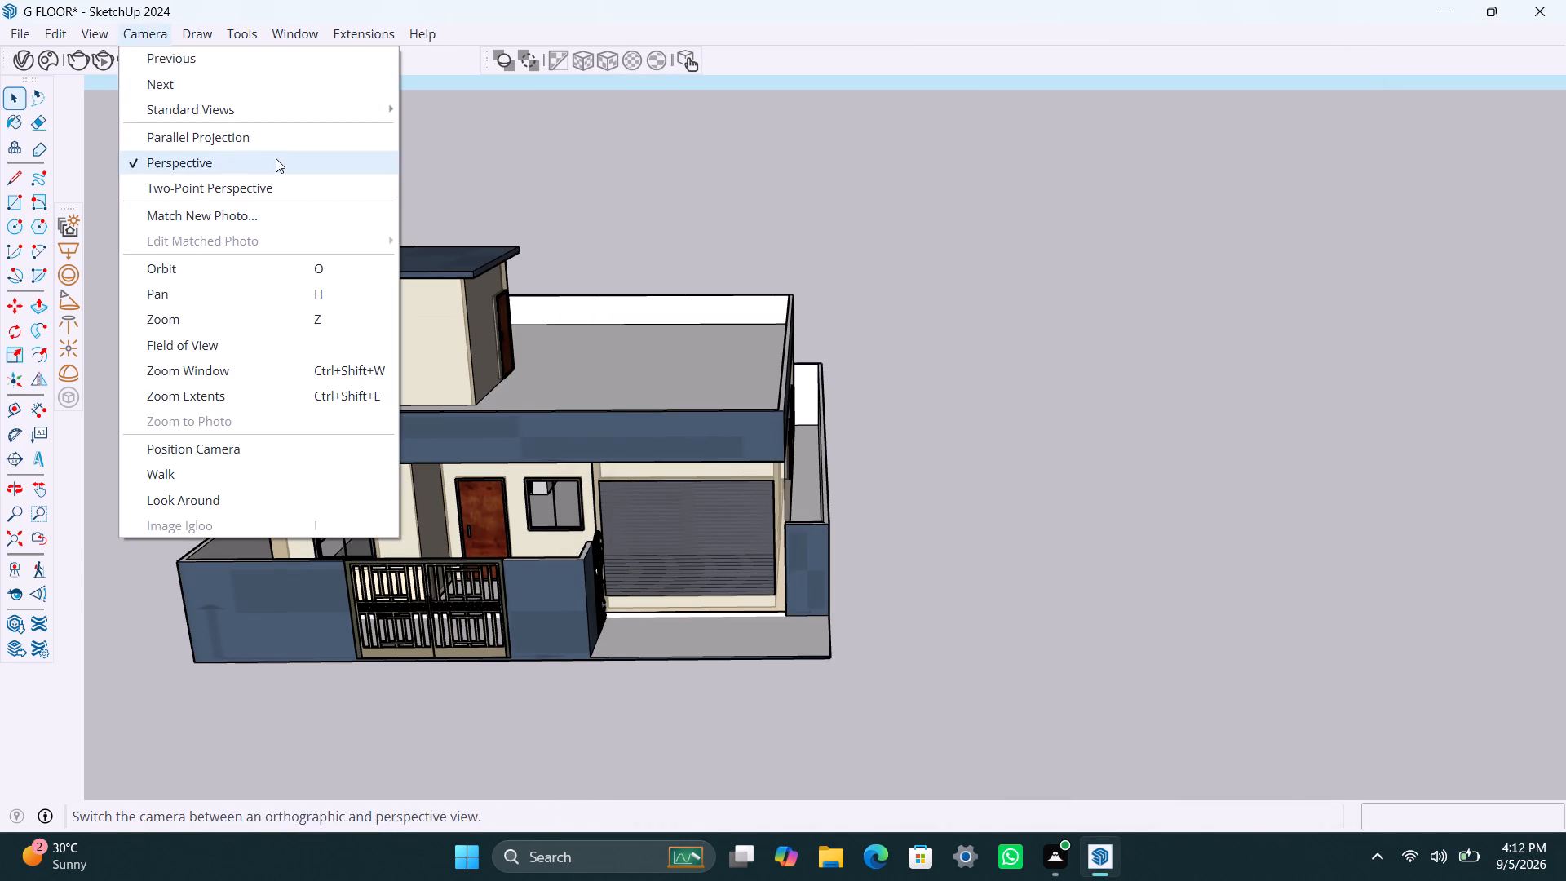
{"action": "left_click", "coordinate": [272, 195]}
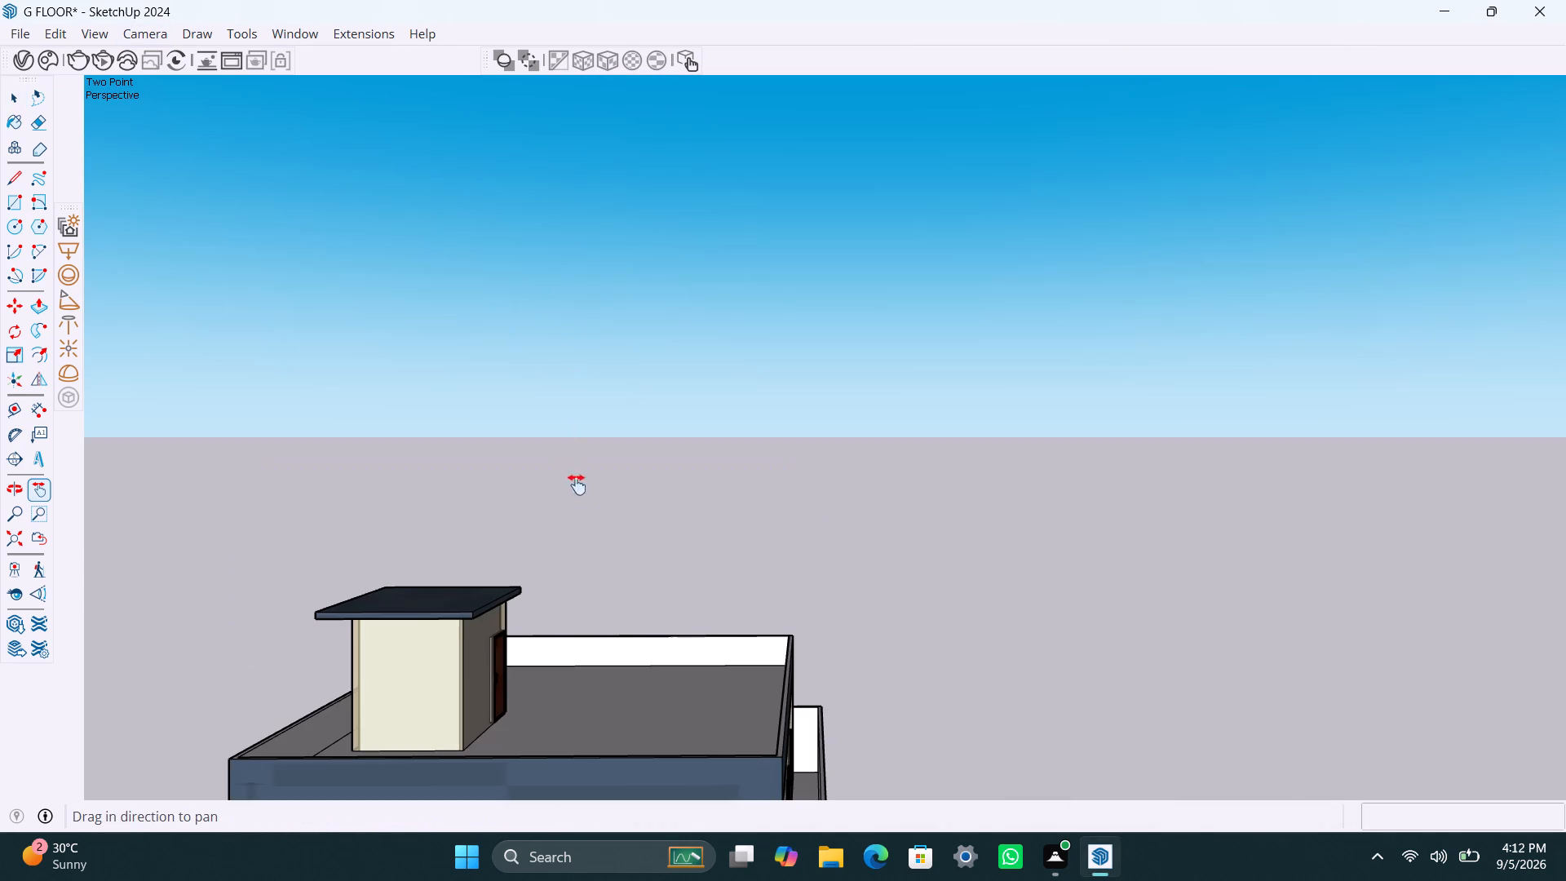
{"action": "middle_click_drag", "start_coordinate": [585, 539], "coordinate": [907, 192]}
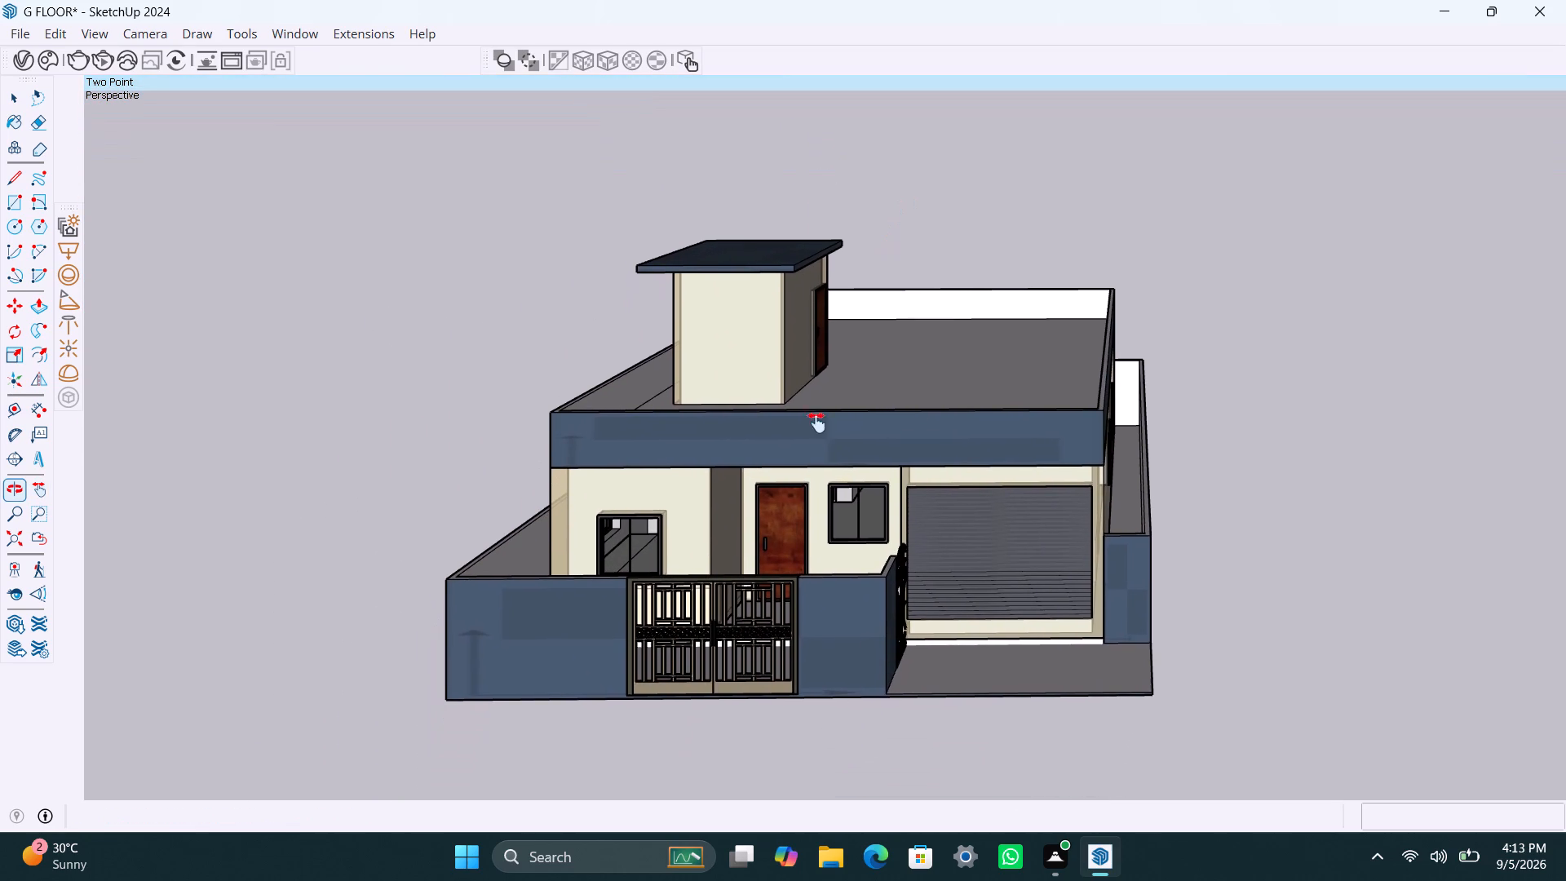
Set the camera to the standard Front view and frame the house facade closely.
{"action": "left_click", "coordinate": [151, 37]}
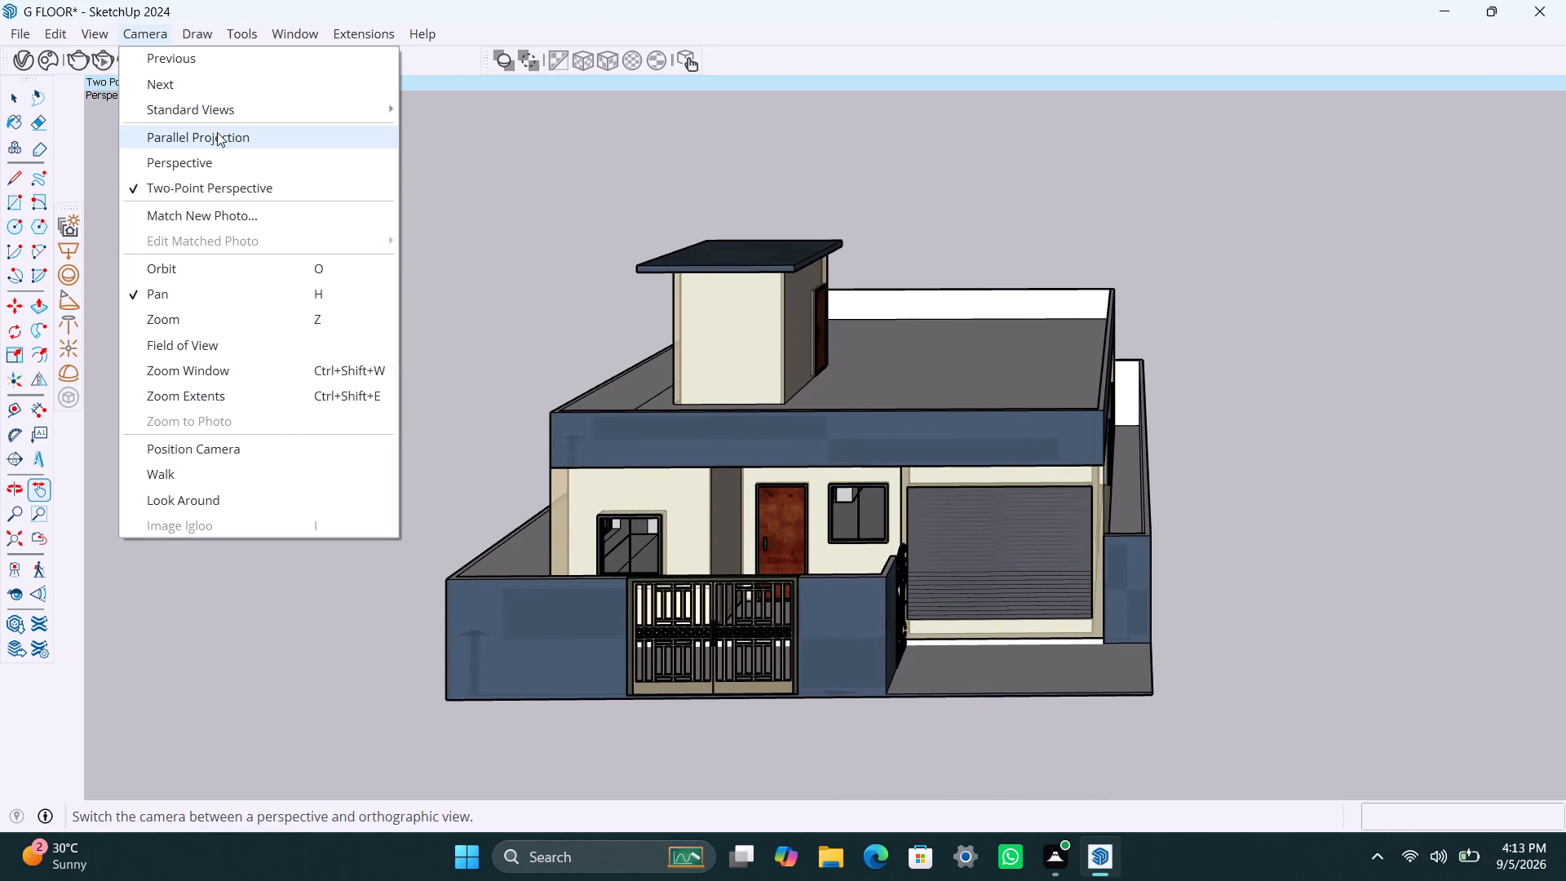
{"action": "left_click", "coordinate": [231, 108]}
{"action": "left_click", "coordinate": [431, 153]}
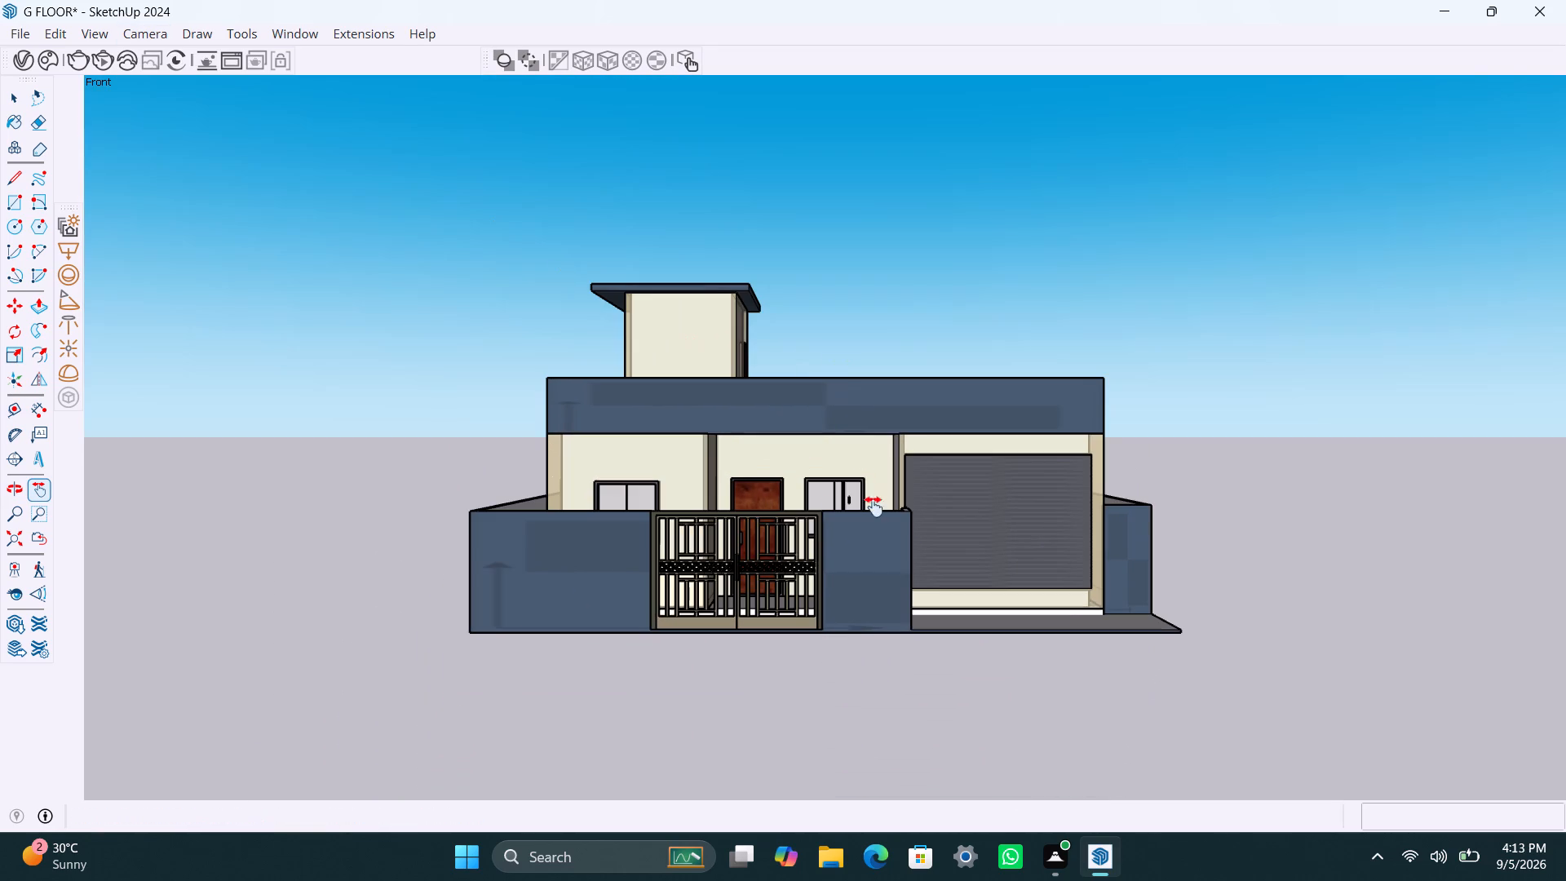
{"action": "scroll", "coordinate": [834, 508], "scroll_direction": "up", "scroll_amount": 5}
{"action": "scroll", "coordinate": [832, 514], "scroll_direction": "down", "scroll_amount": 1}
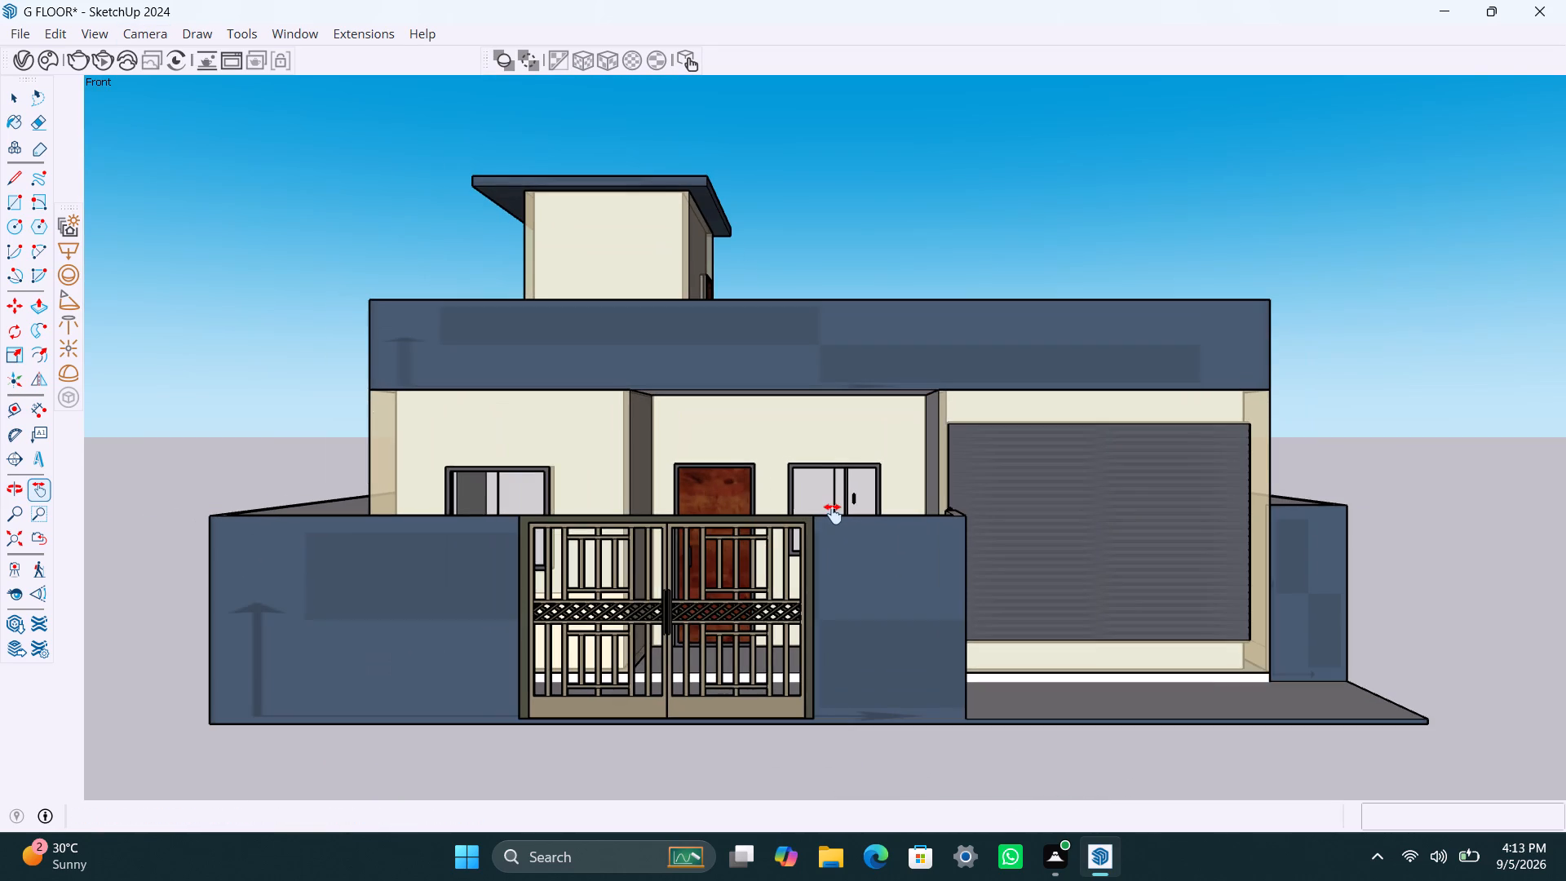
{"action": "scroll", "coordinate": [833, 514], "scroll_direction": "up", "scroll_amount": 1}
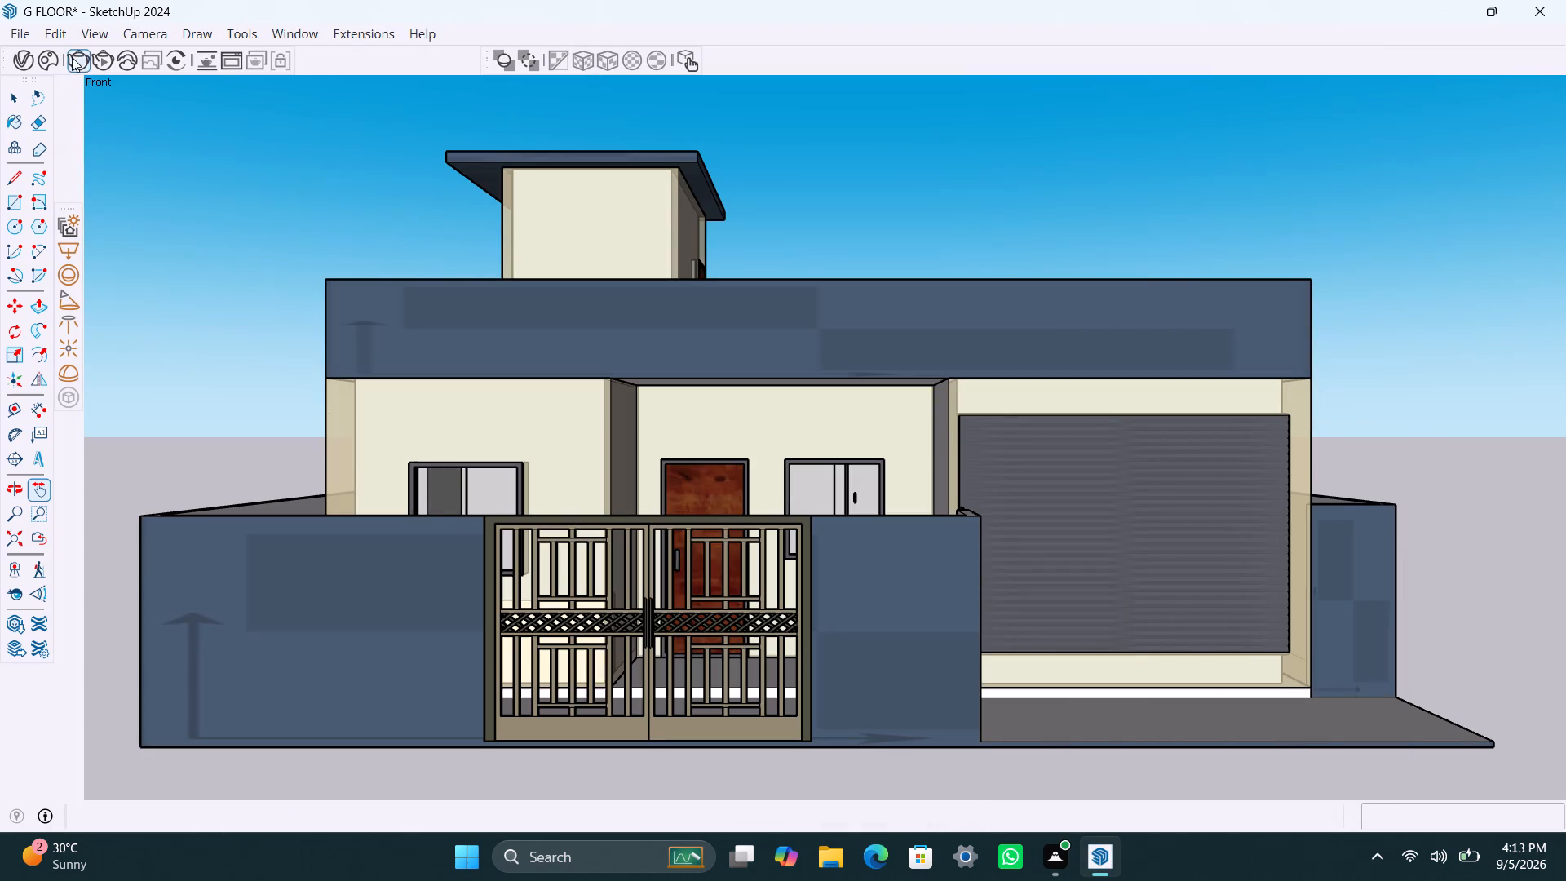
Run a V-Ray test render of the front view, stop it and minimise the frame buffer.
{"action": "left_click", "coordinate": [95, 52]}
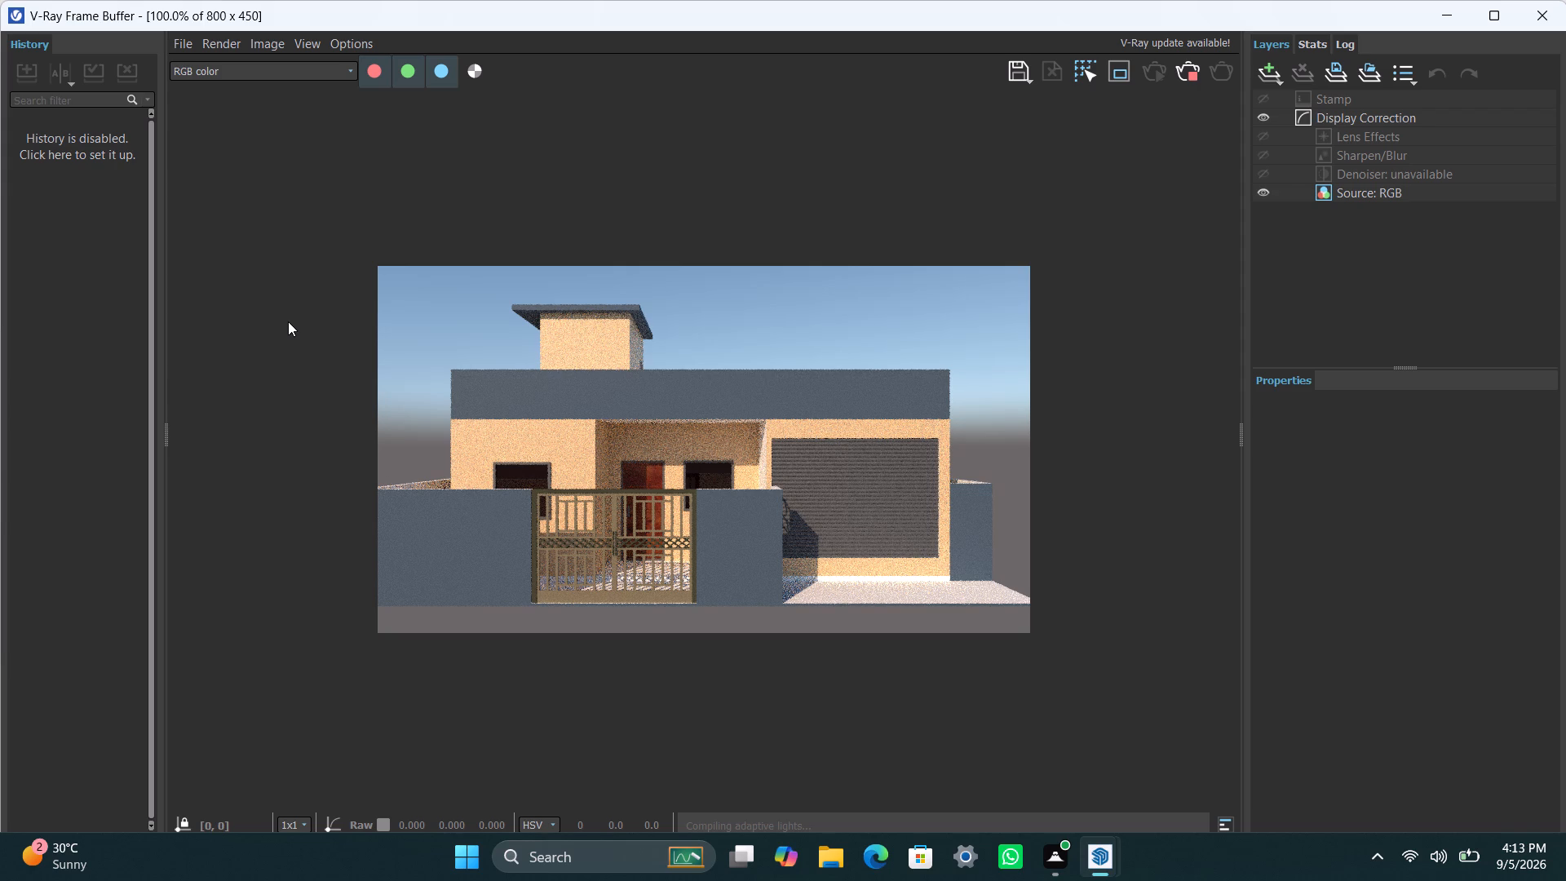
{"action": "left_click", "coordinate": [1196, 74]}
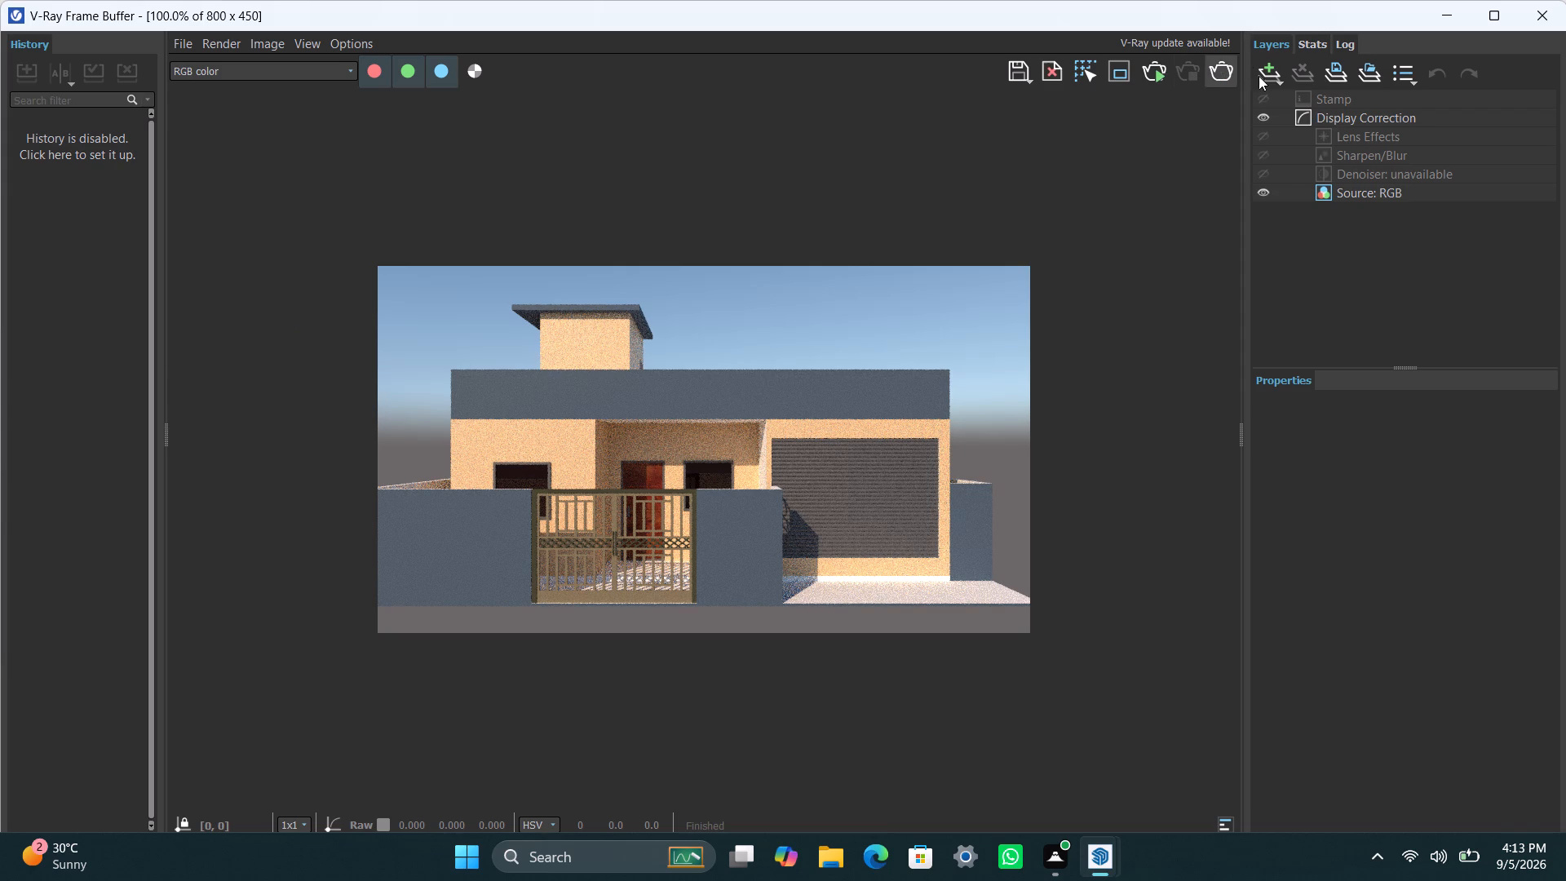
{"action": "left_click", "coordinate": [1454, 13]}
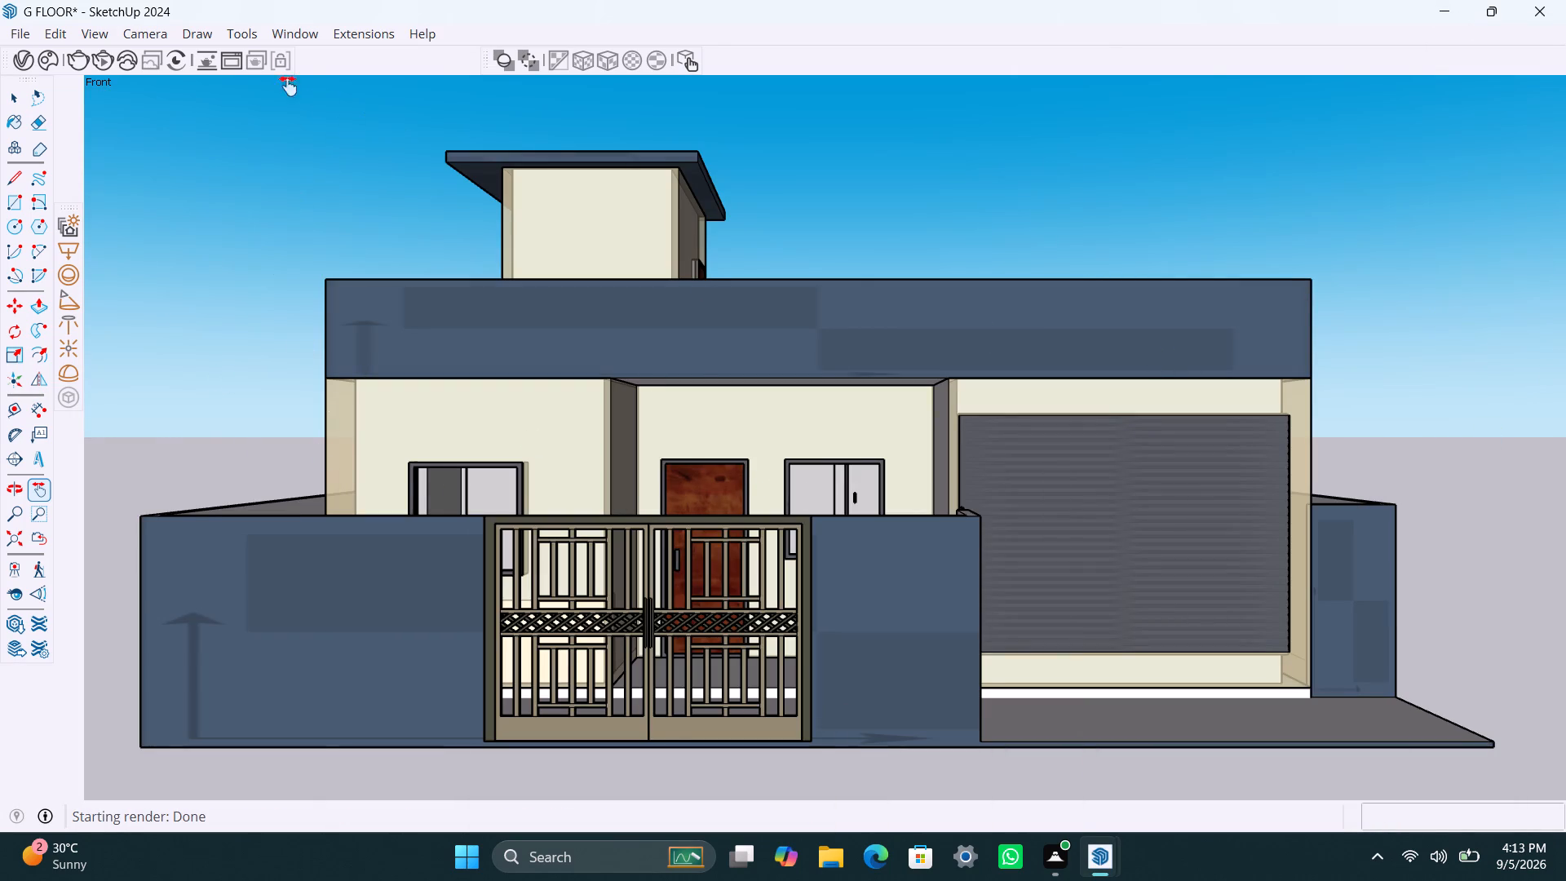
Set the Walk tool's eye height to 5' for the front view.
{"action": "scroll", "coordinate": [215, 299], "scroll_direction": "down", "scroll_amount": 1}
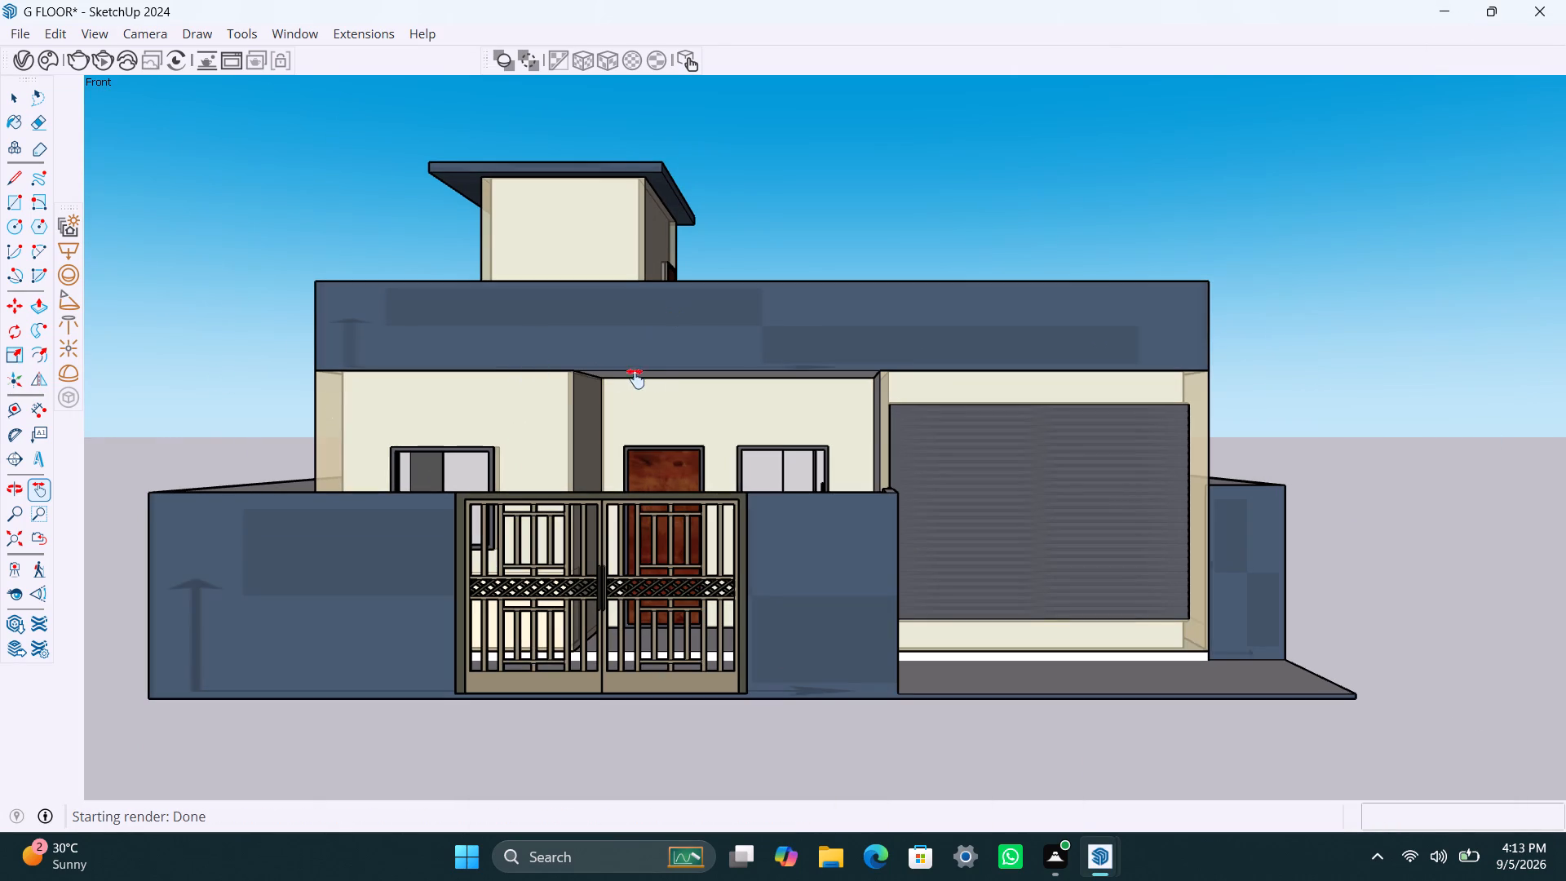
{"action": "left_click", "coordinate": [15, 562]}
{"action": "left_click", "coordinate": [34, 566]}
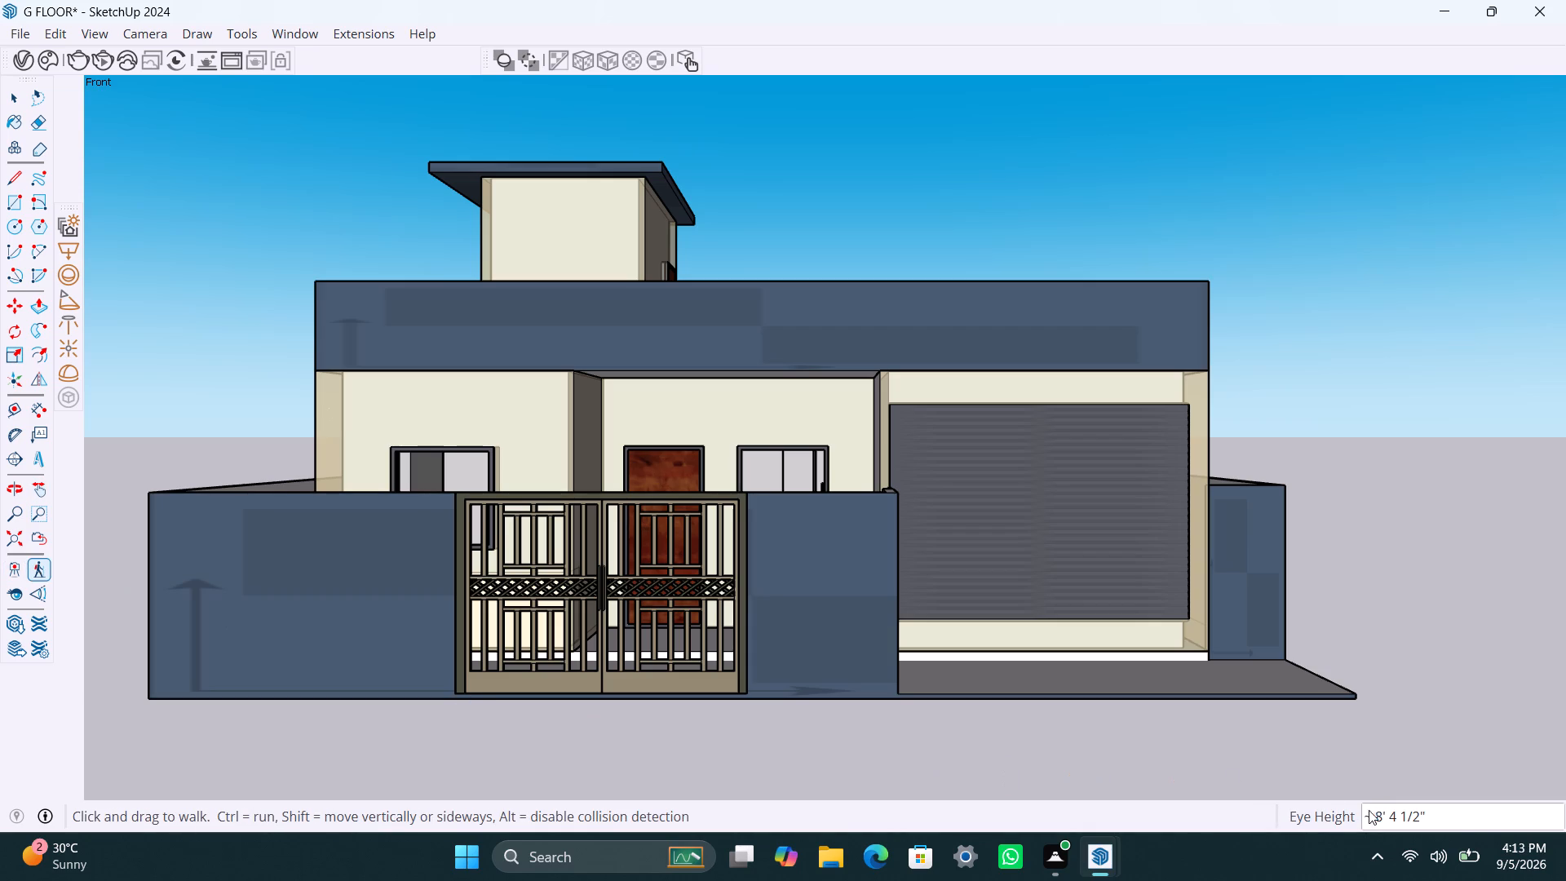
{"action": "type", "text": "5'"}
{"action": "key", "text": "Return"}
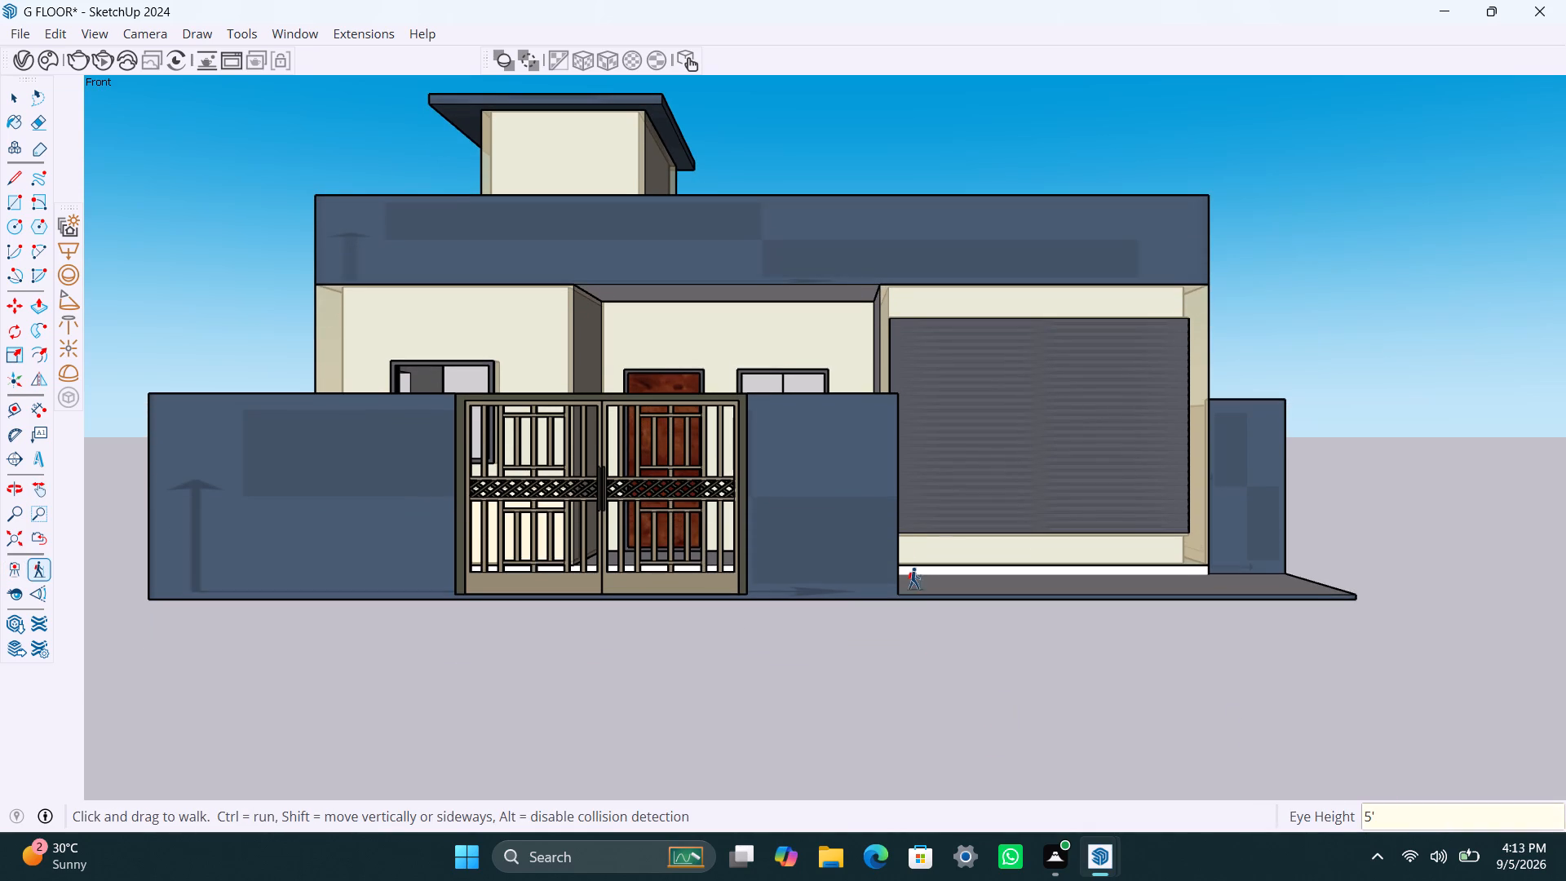
Frame the whole house front from slightly above the boundary wall and set the camera to two-point perspective.
{"action": "middle_click_drag", "start_coordinate": [892, 525], "coordinate": [966, 631], "text": "shift"}
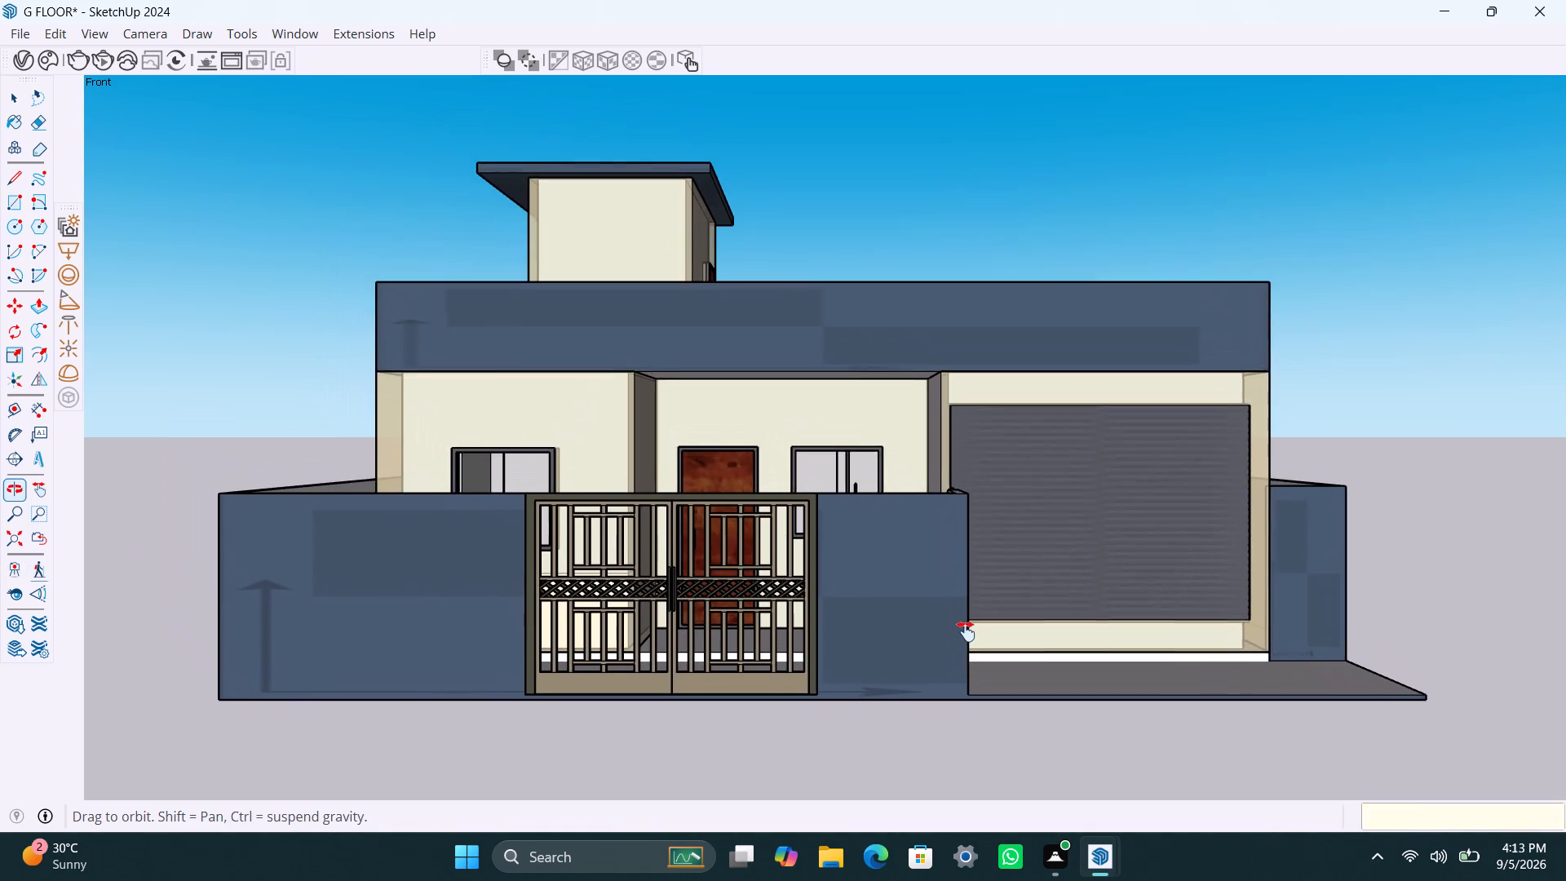
{"action": "middle_click_drag", "start_coordinate": [966, 631], "coordinate": [973, 690], "text": "shift"}
{"action": "scroll", "coordinate": [977, 489], "scroll_direction": "down", "scroll_amount": 1}
{"action": "middle_click_drag", "start_coordinate": [977, 489], "coordinate": [975, 587]}
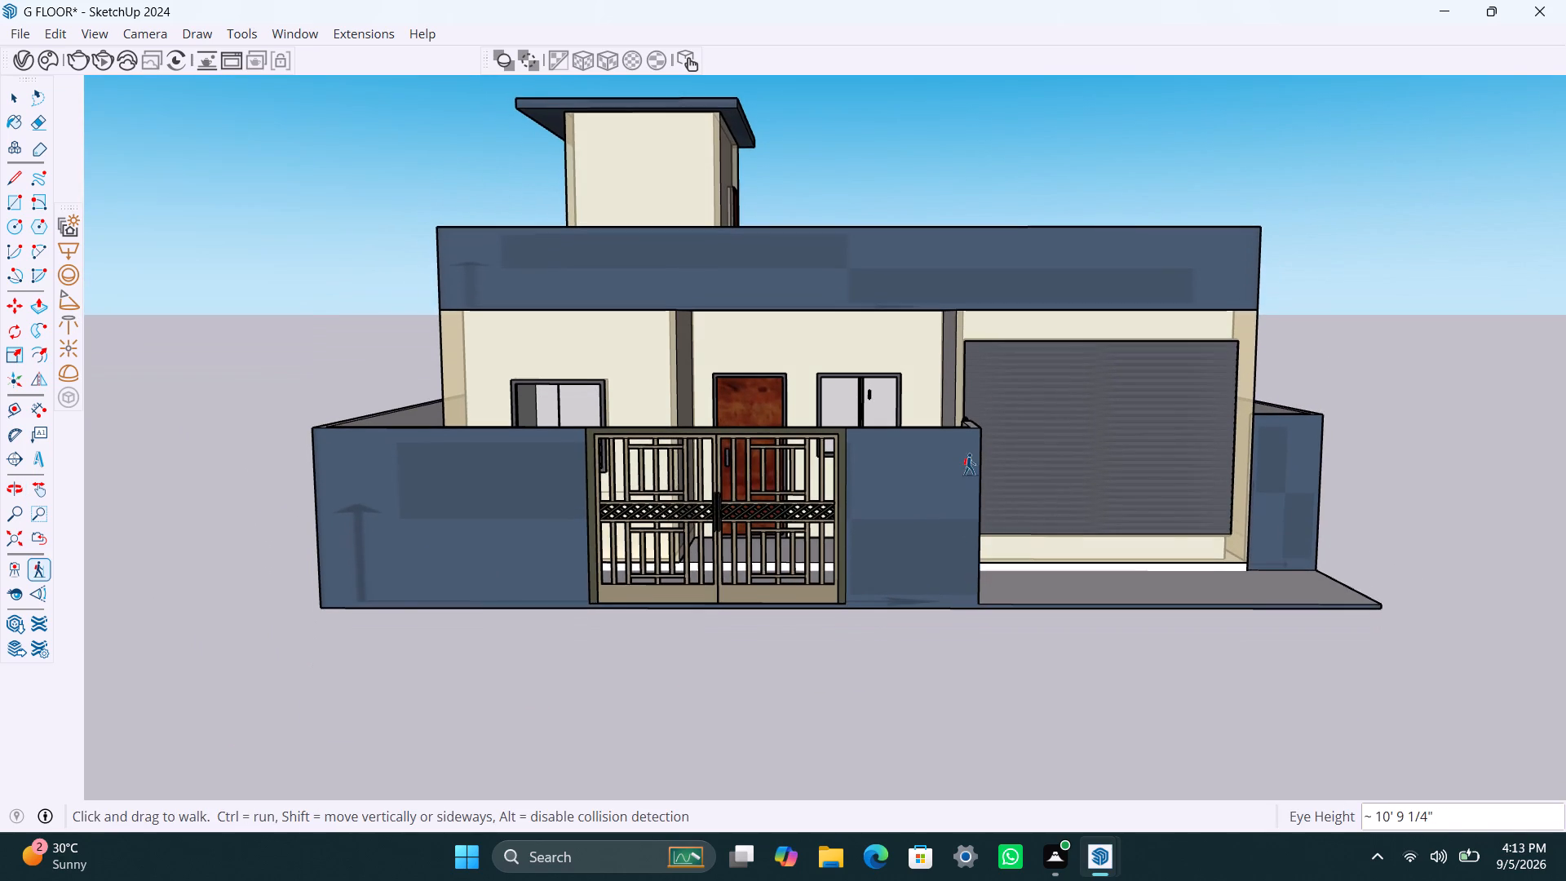
{"action": "middle_click_drag", "start_coordinate": [970, 464], "coordinate": [966, 587], "text": "shift"}
{"action": "scroll", "coordinate": [953, 544], "scroll_direction": "up", "scroll_amount": 1}
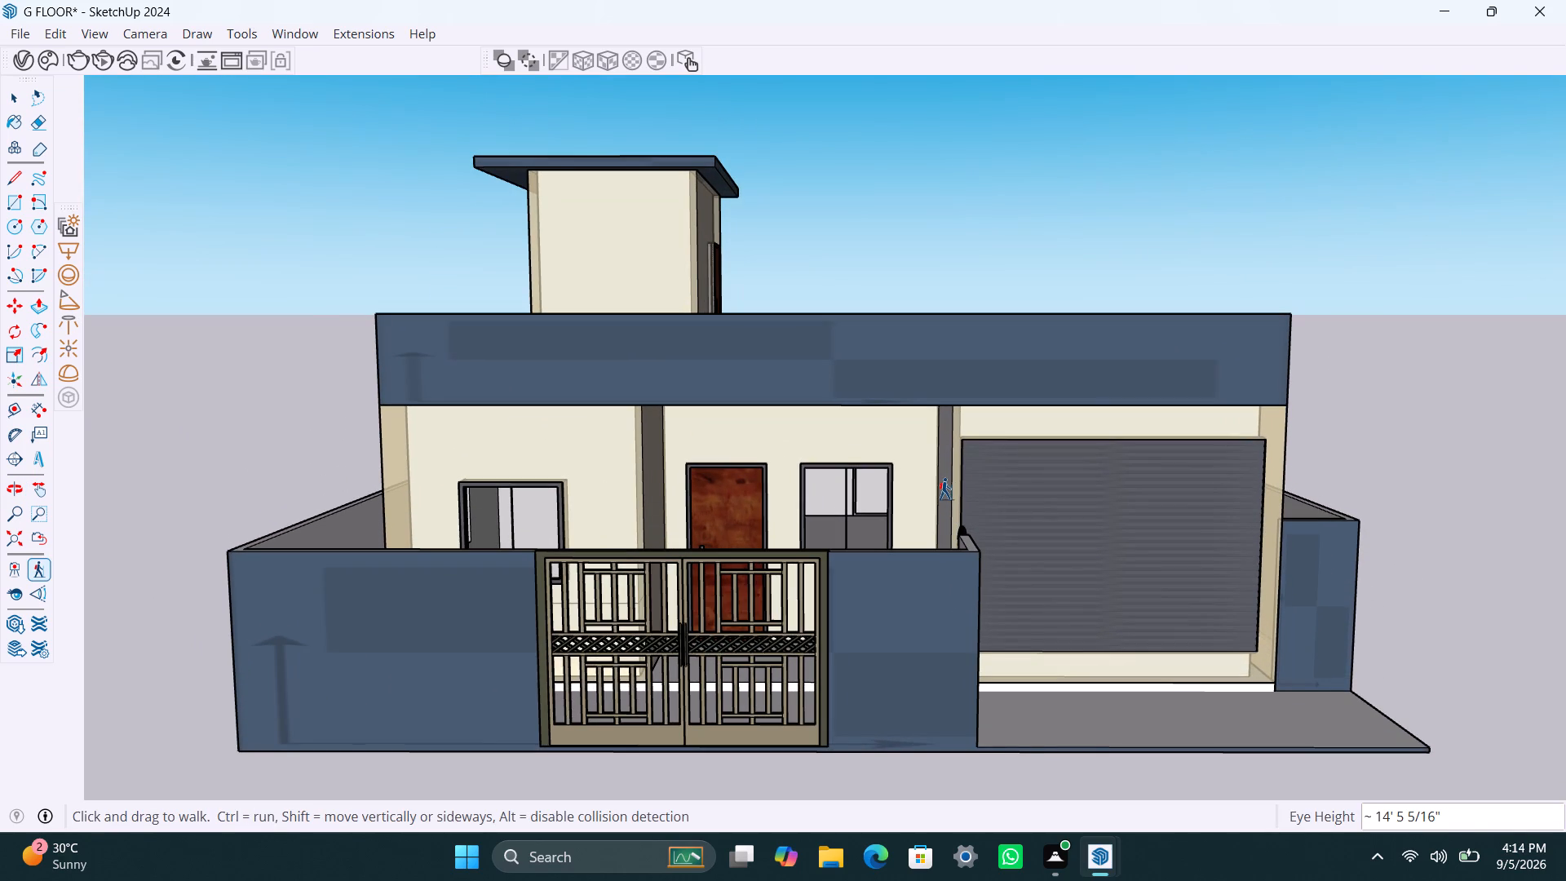
{"action": "middle_click_drag", "start_coordinate": [944, 489], "coordinate": [957, 401]}
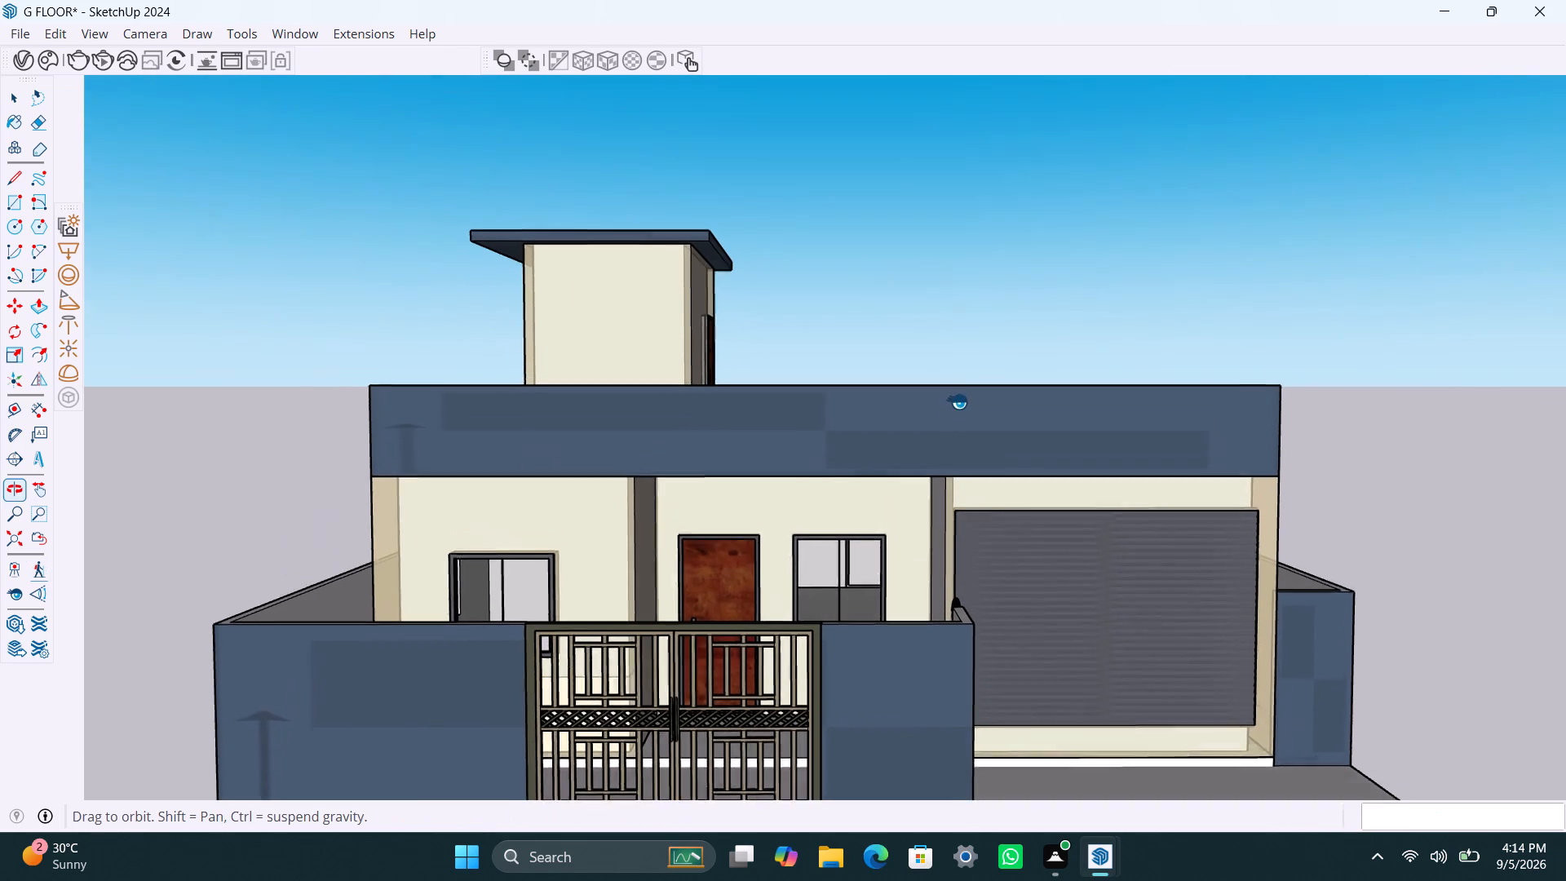
{"action": "middle_click_drag", "start_coordinate": [957, 401], "coordinate": [957, 399]}
{"action": "scroll", "coordinate": [953, 569], "scroll_direction": "down", "scroll_amount": 2}
{"action": "middle_click_drag", "start_coordinate": [929, 626], "coordinate": [948, 472], "text": "shift"}
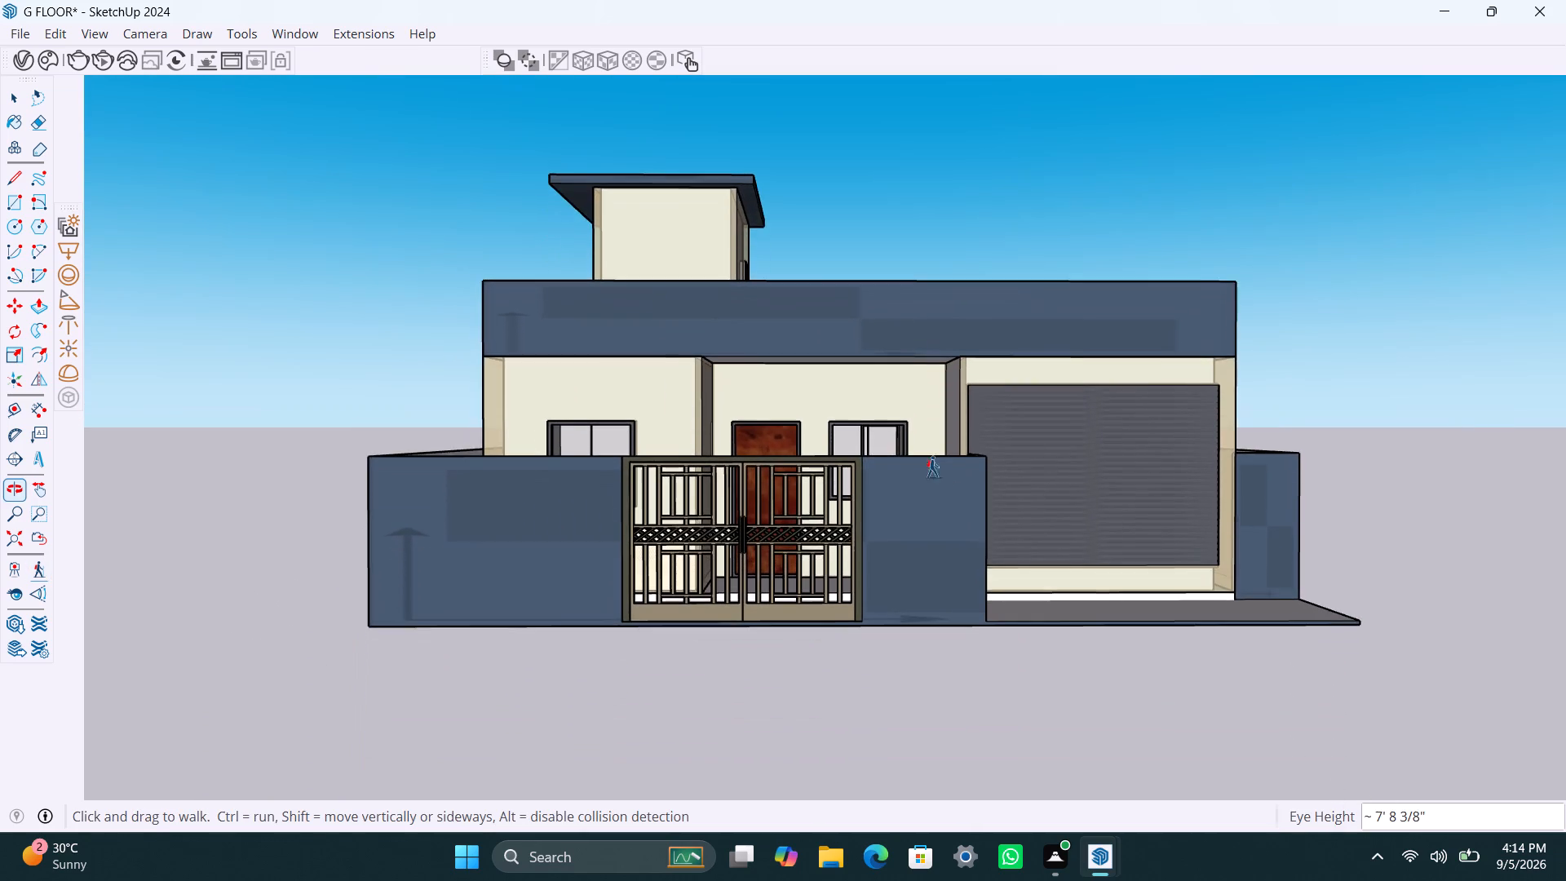
{"action": "scroll", "coordinate": [925, 480], "scroll_direction": "up", "scroll_amount": 1}
{"action": "middle_click_drag", "start_coordinate": [927, 467], "coordinate": [910, 539]}
{"action": "scroll", "coordinate": [910, 538], "scroll_direction": "up", "scroll_amount": 1, "text": "shift"}
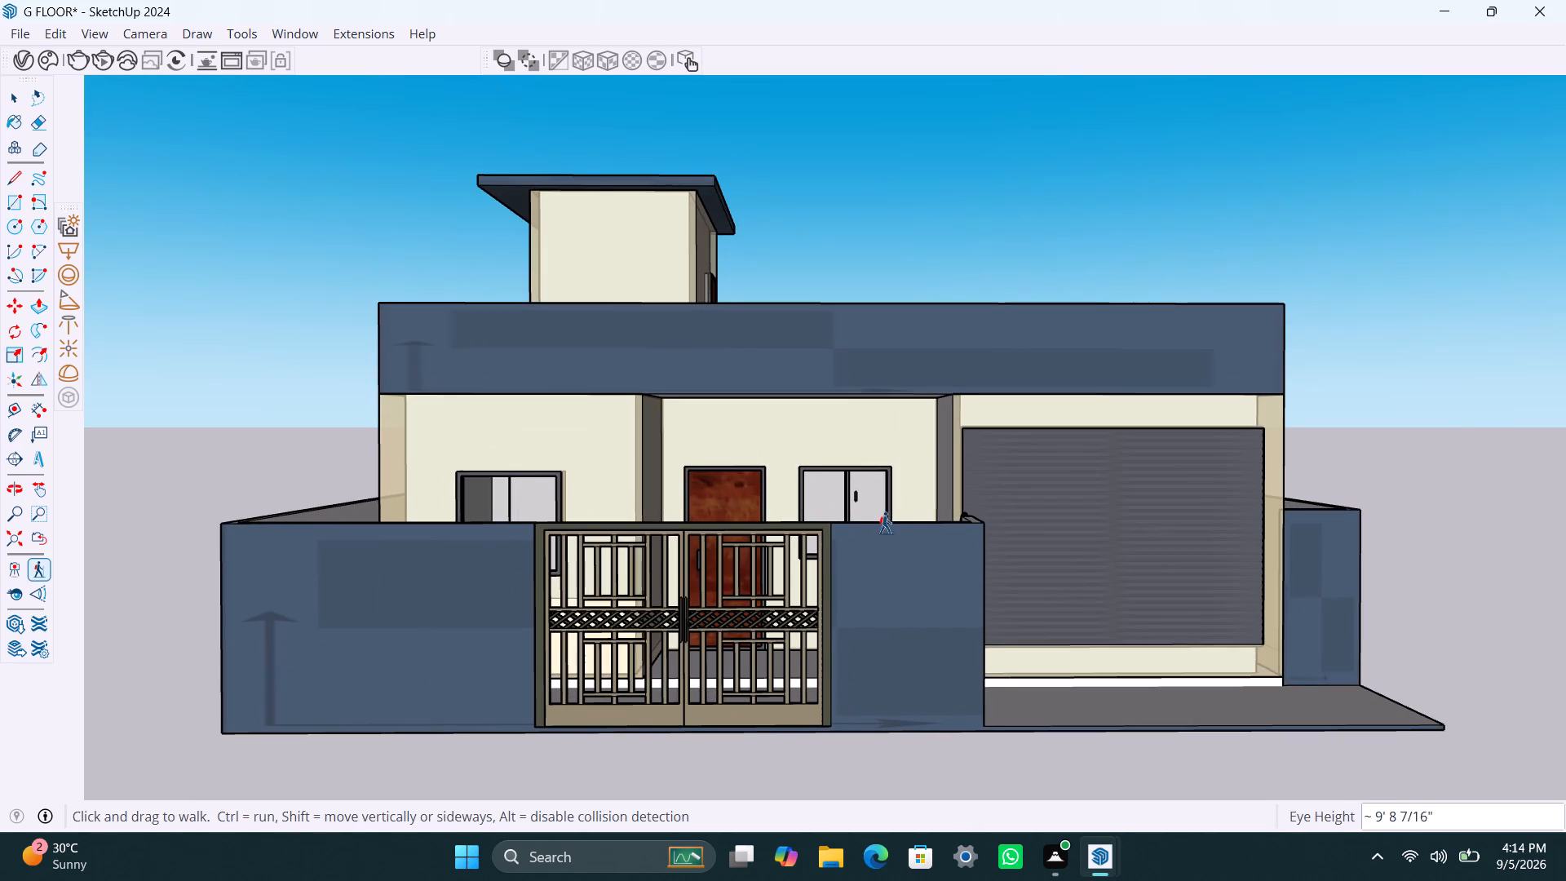
{"action": "middle_click_drag", "start_coordinate": [888, 523], "coordinate": [906, 507]}
{"action": "middle_click_drag", "start_coordinate": [822, 545], "coordinate": [864, 516]}
{"action": "scroll", "coordinate": [848, 513], "scroll_direction": "up", "scroll_amount": 1}
{"action": "middle_click_drag", "start_coordinate": [847, 514], "coordinate": [836, 382]}
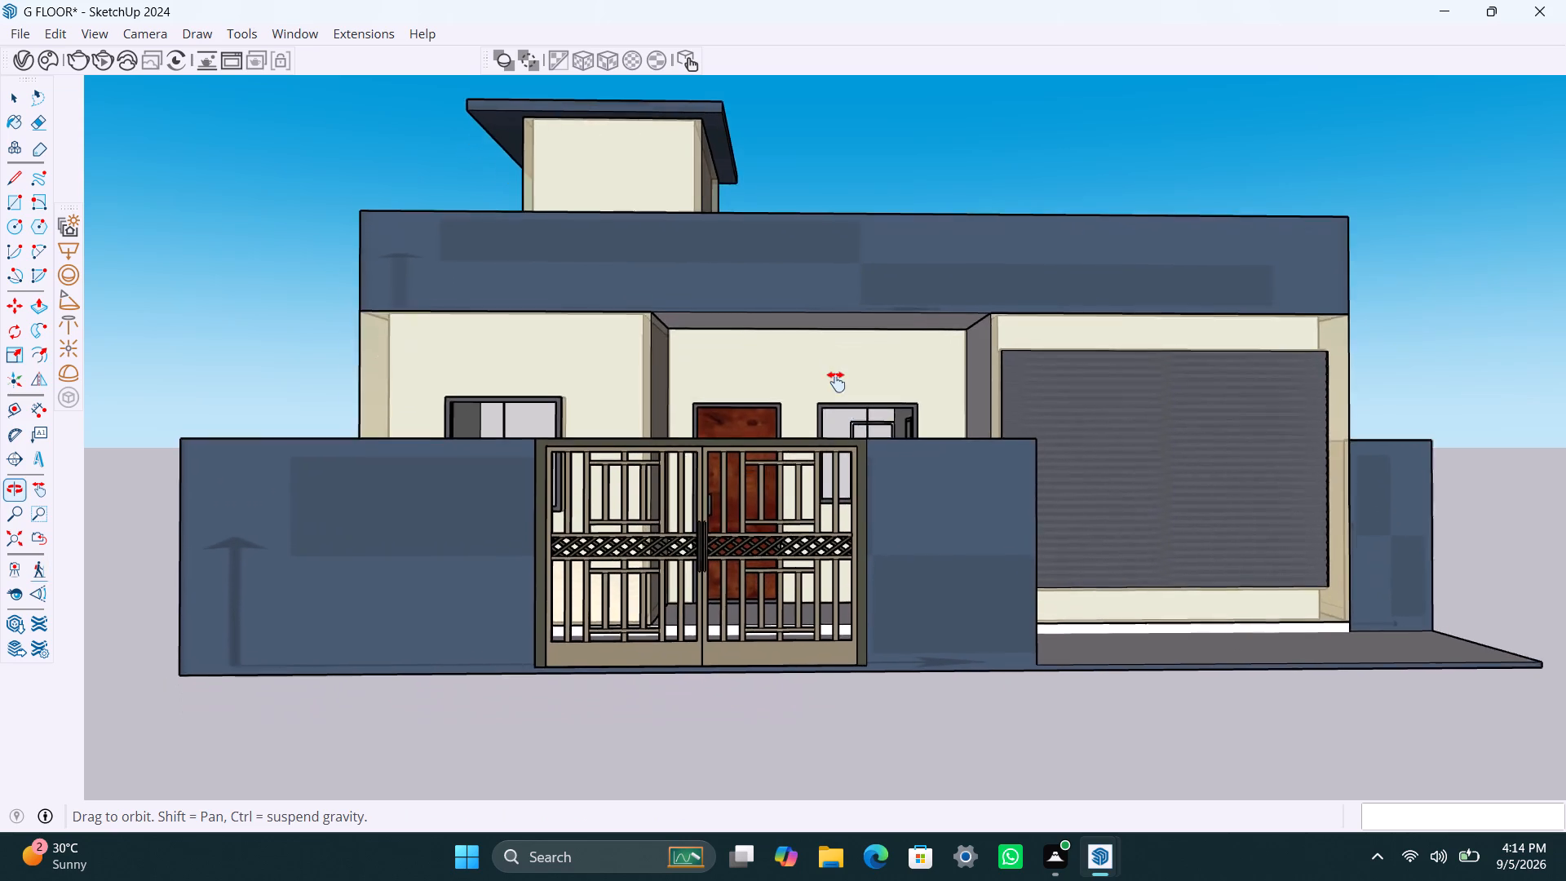
{"action": "middle_click_drag", "start_coordinate": [836, 382], "coordinate": [868, 501]}
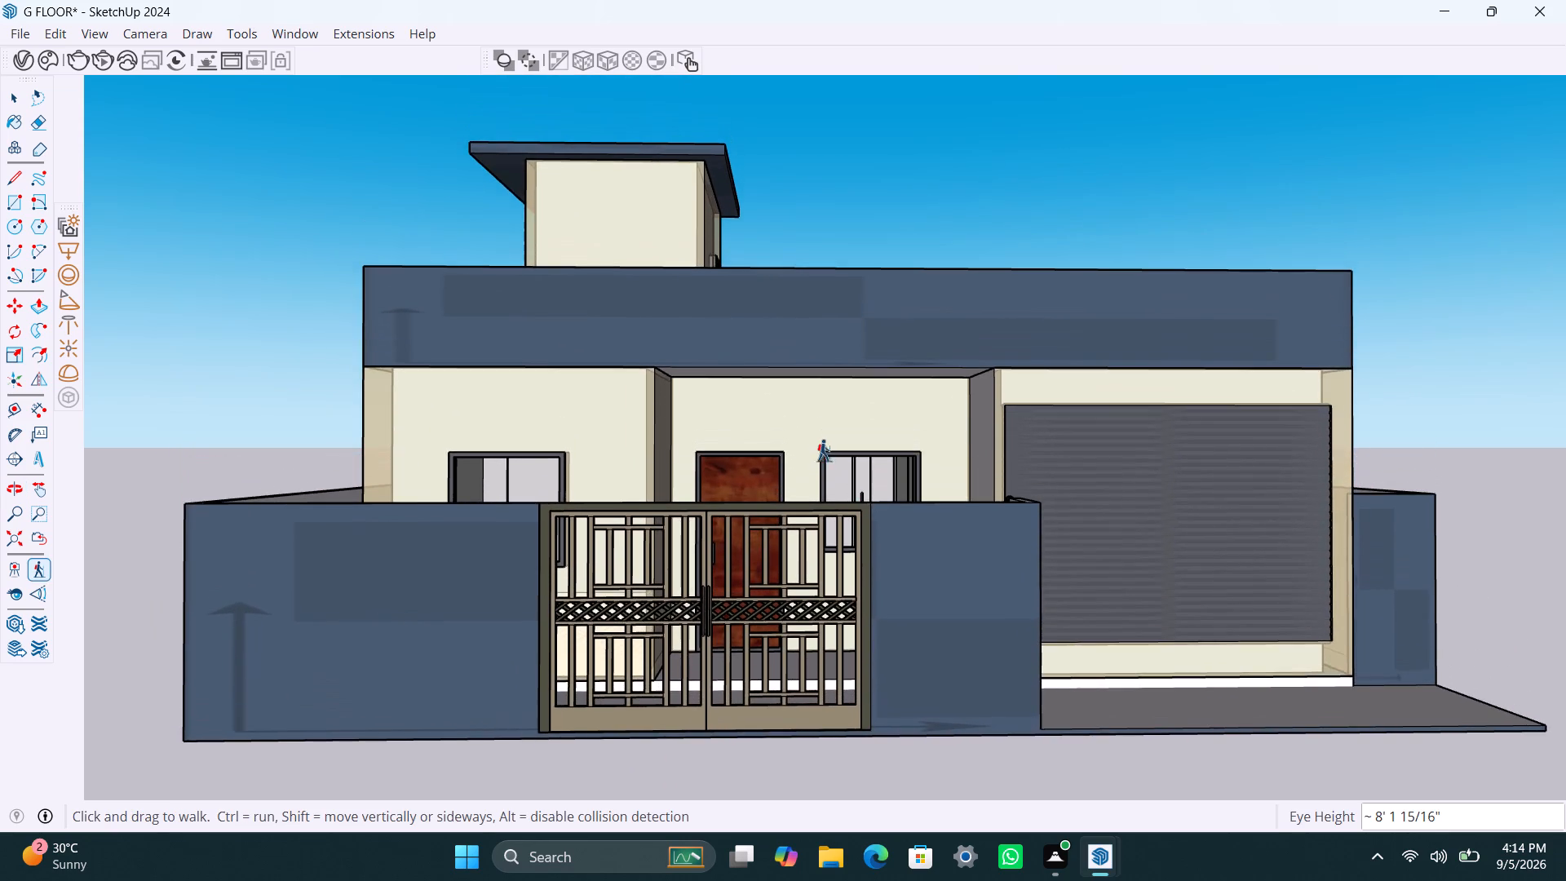
{"action": "scroll", "coordinate": [821, 446], "scroll_direction": "down", "scroll_amount": 1}
{"action": "middle_click_drag", "start_coordinate": [859, 457], "coordinate": [861, 495]}
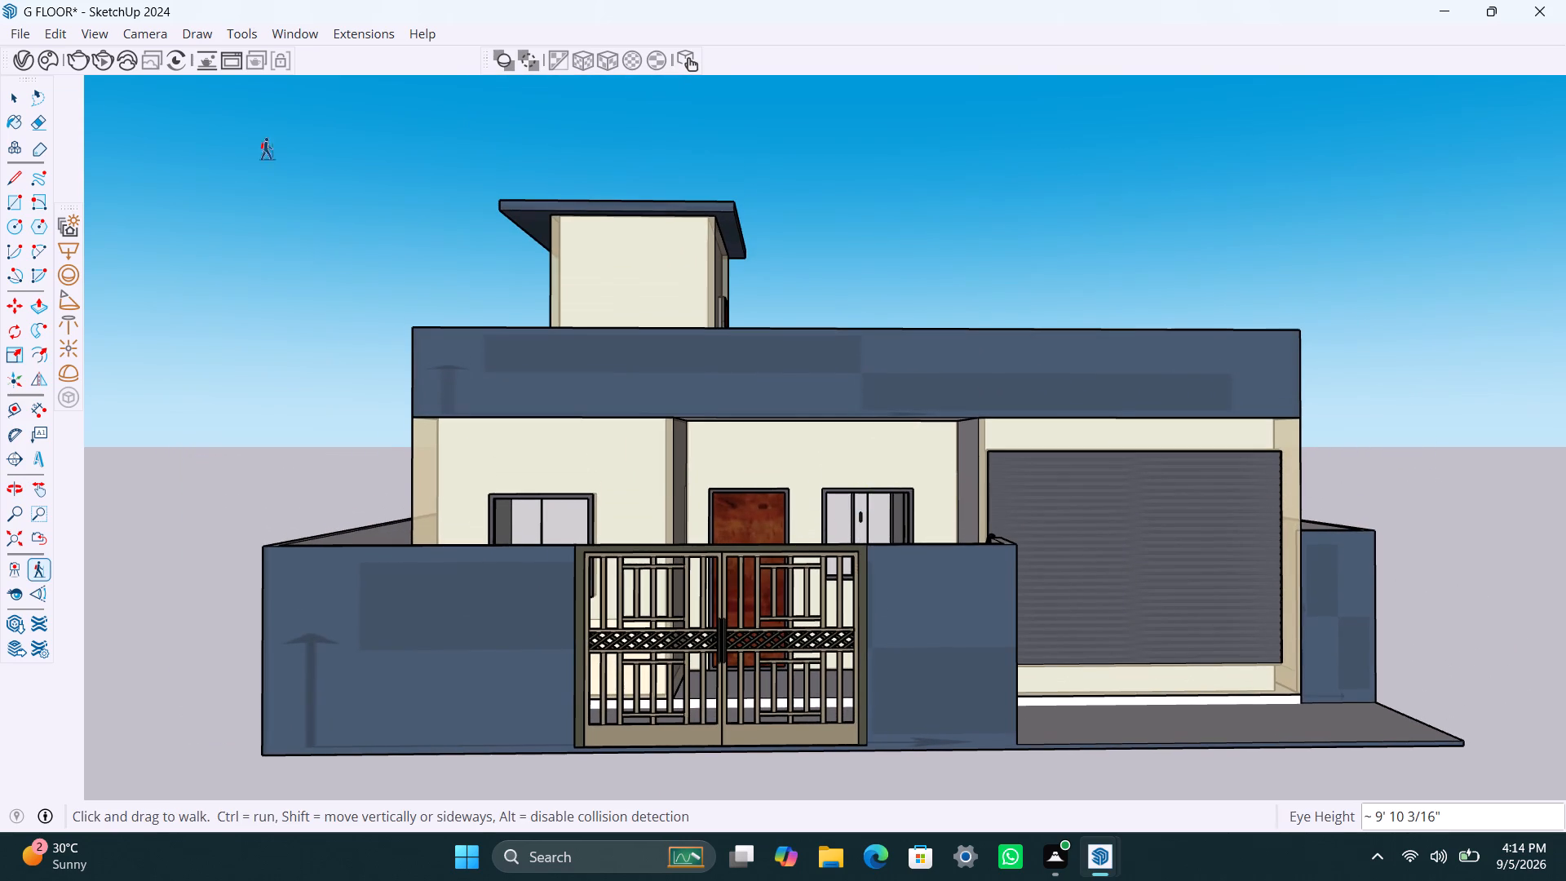
{"action": "left_click", "coordinate": [154, 32]}
{"action": "left_click", "coordinate": [210, 179]}
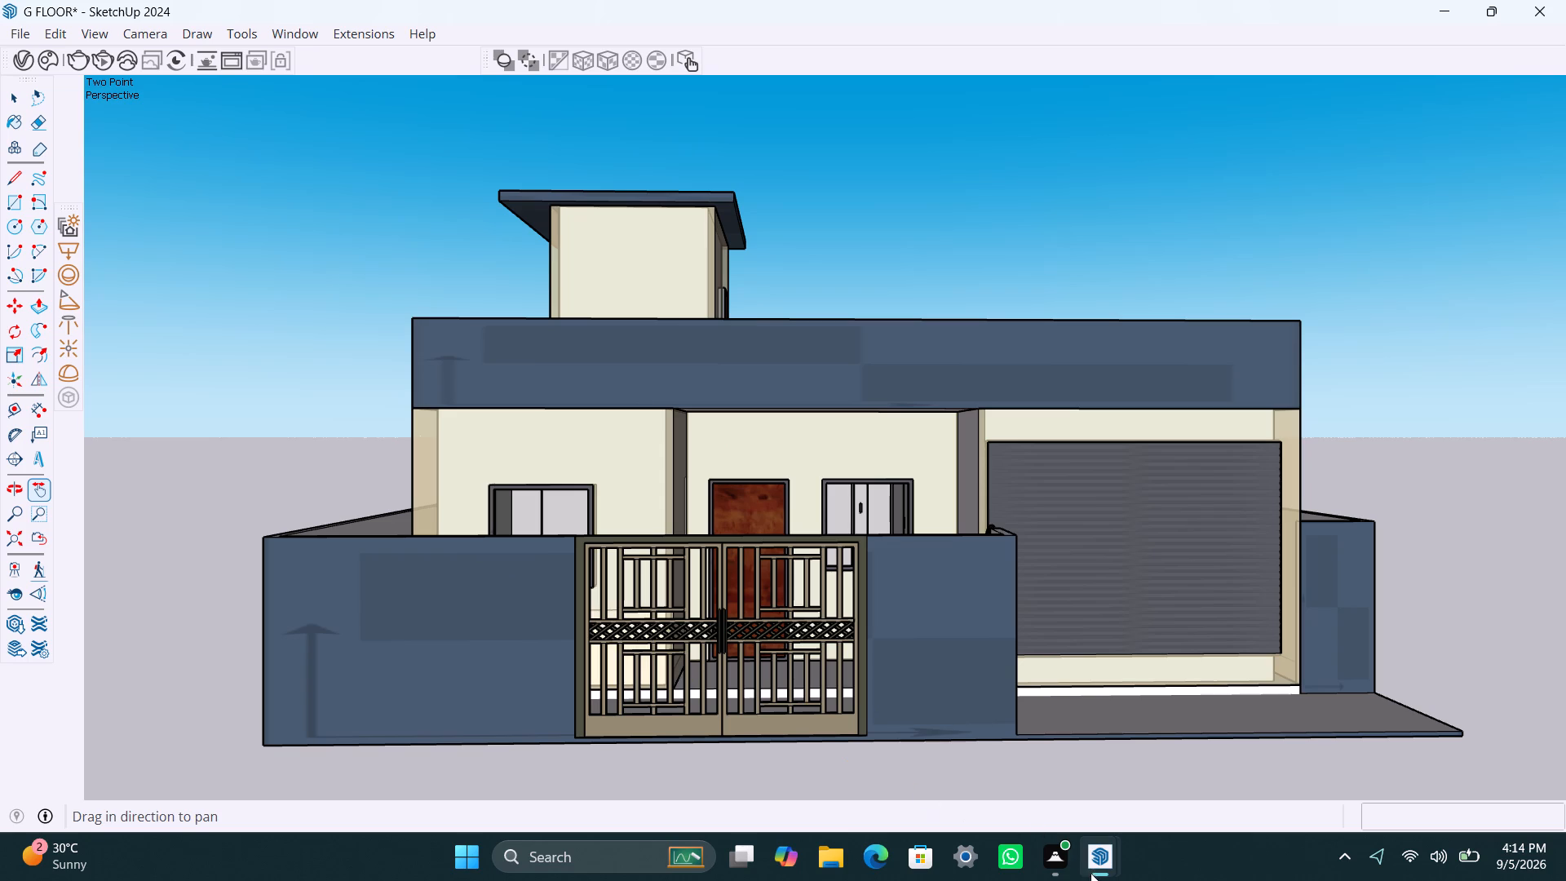
Render the reframed two-point view in the V-Ray Frame Buffer, stop the render and minimise the buffer.
{"action": "left_click", "coordinate": [1197, 766]}
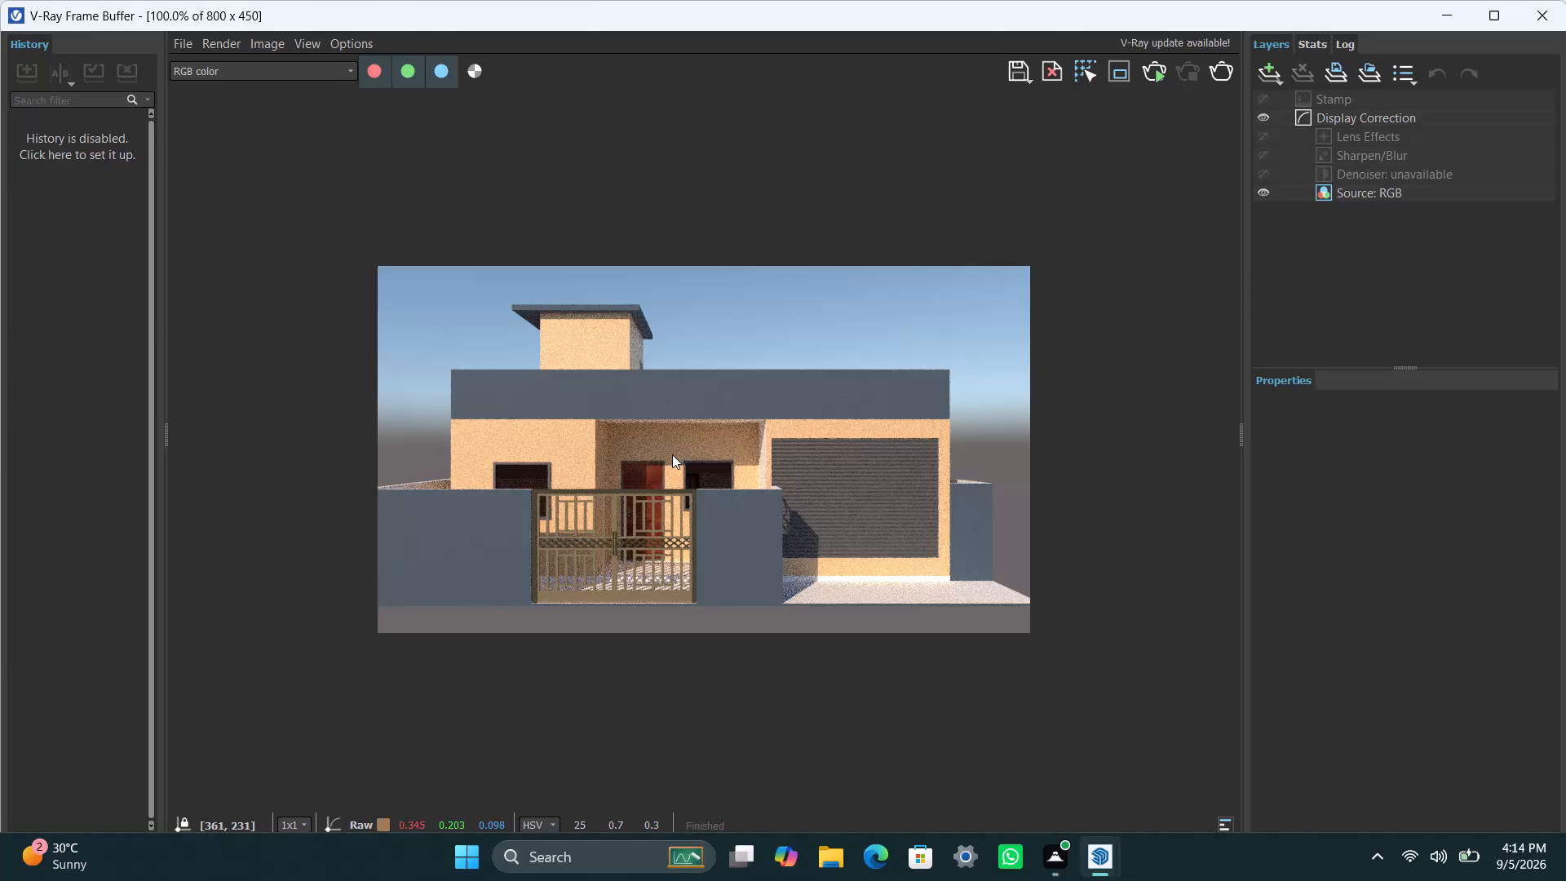
{"action": "left_click", "coordinate": [1166, 67]}
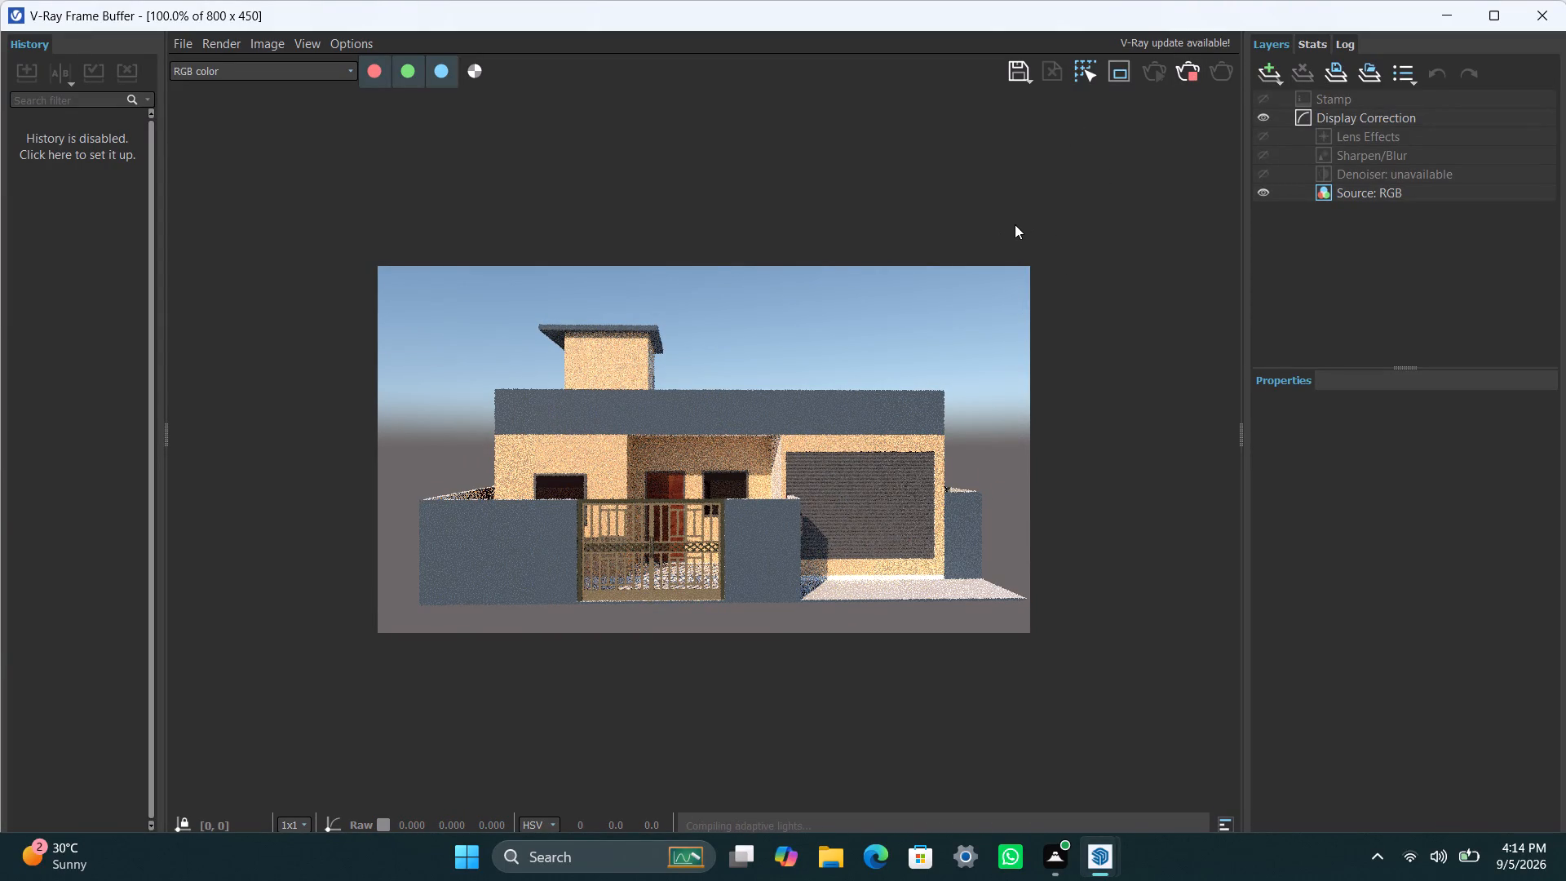
{"action": "left_click", "coordinate": [1192, 73]}
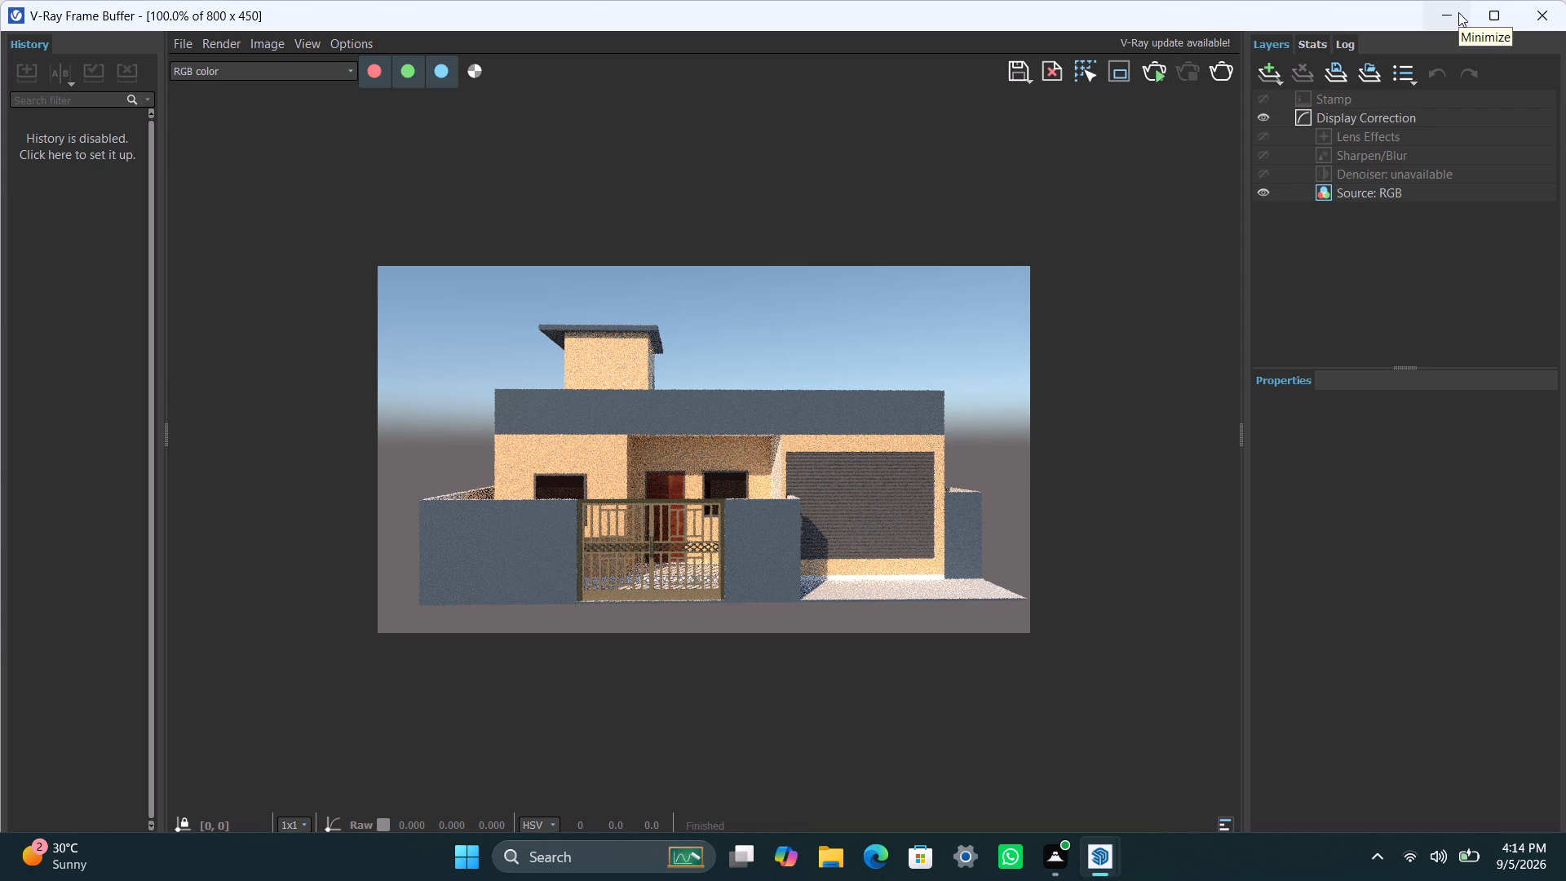
{"action": "left_click", "coordinate": [1458, 12]}
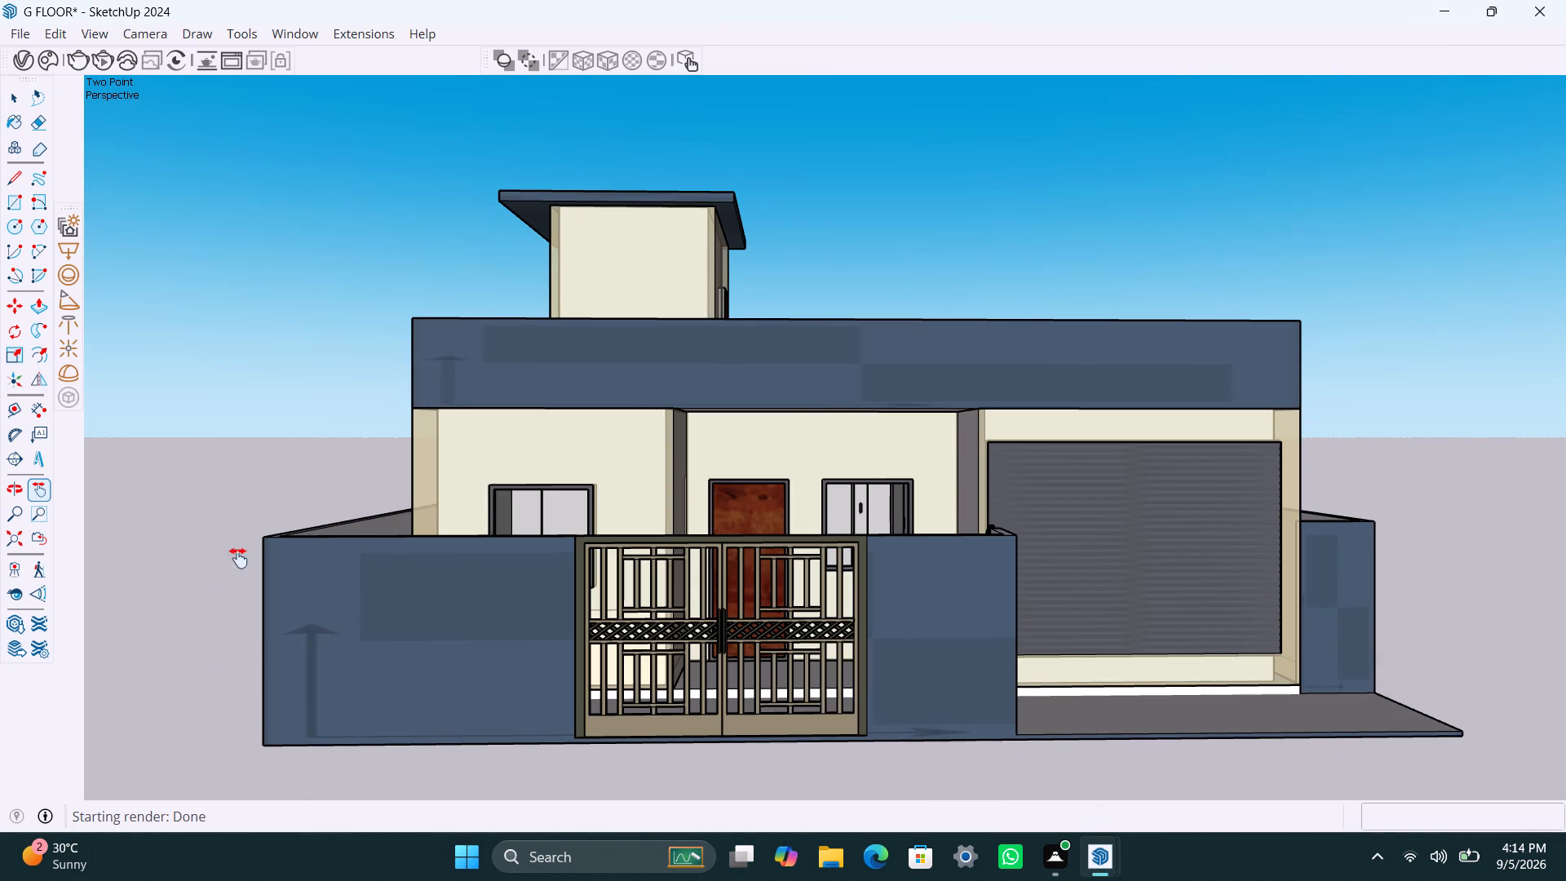
Save the house model and leave the Pan tool.
{"action": "key", "text": "ctrl+s"}
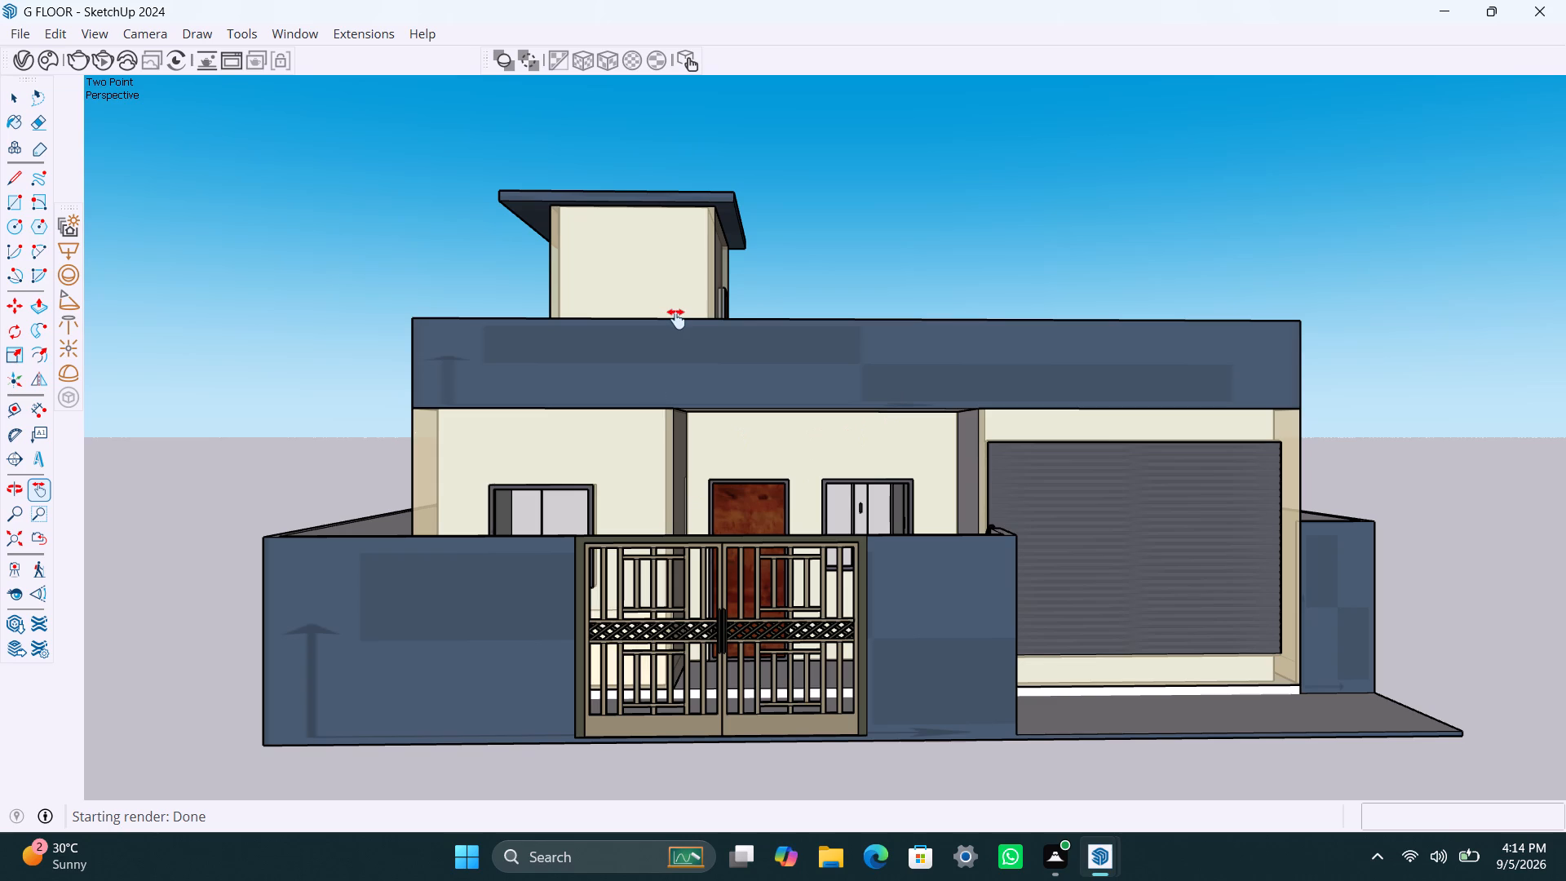
{"action": "key", "text": "Escape"}
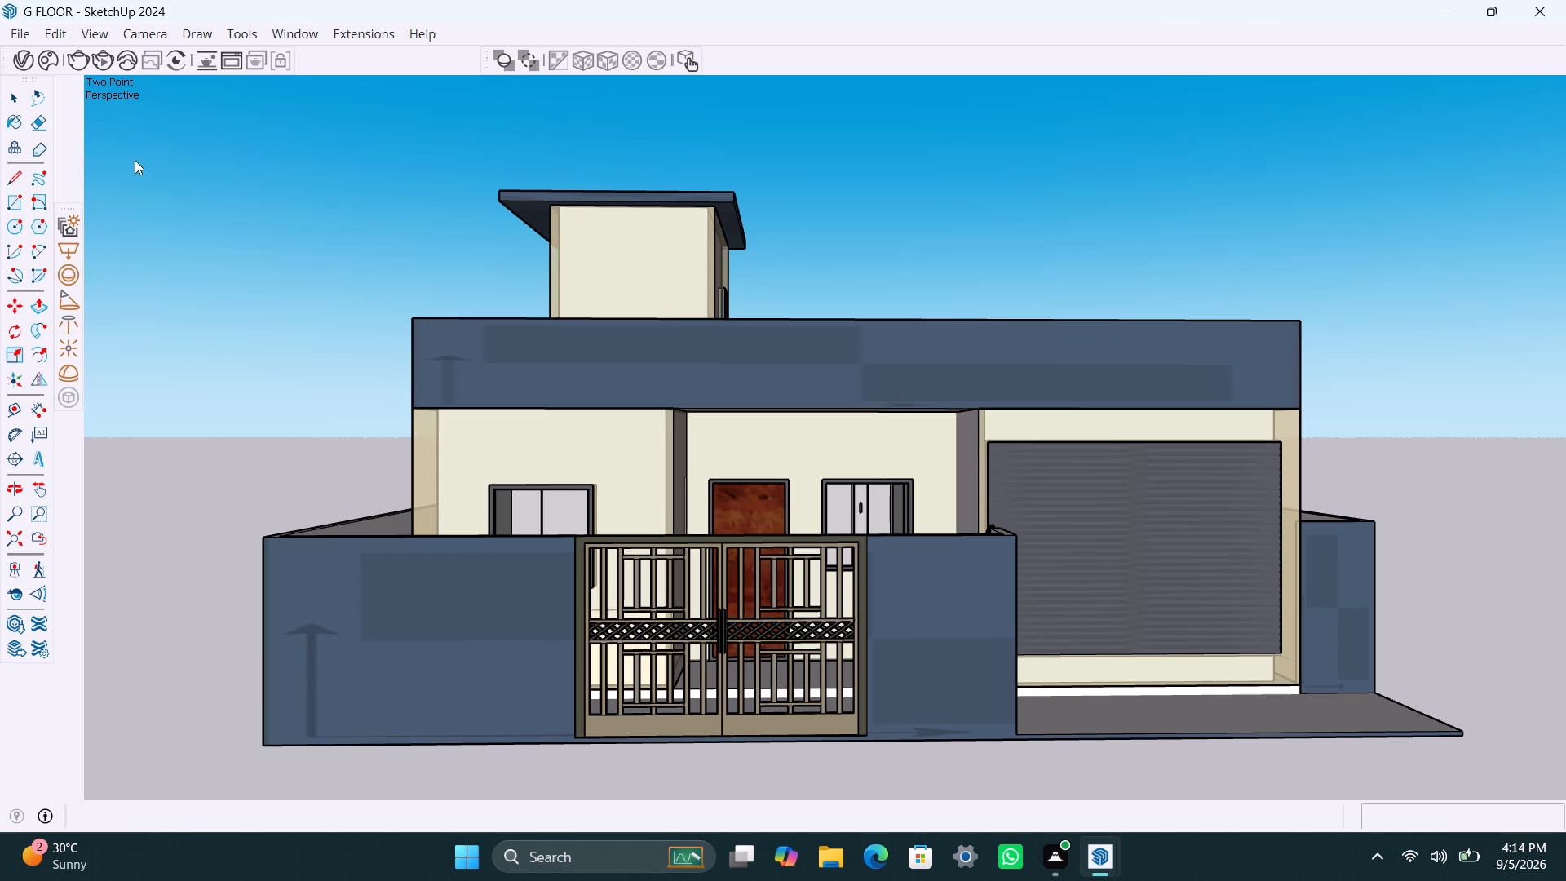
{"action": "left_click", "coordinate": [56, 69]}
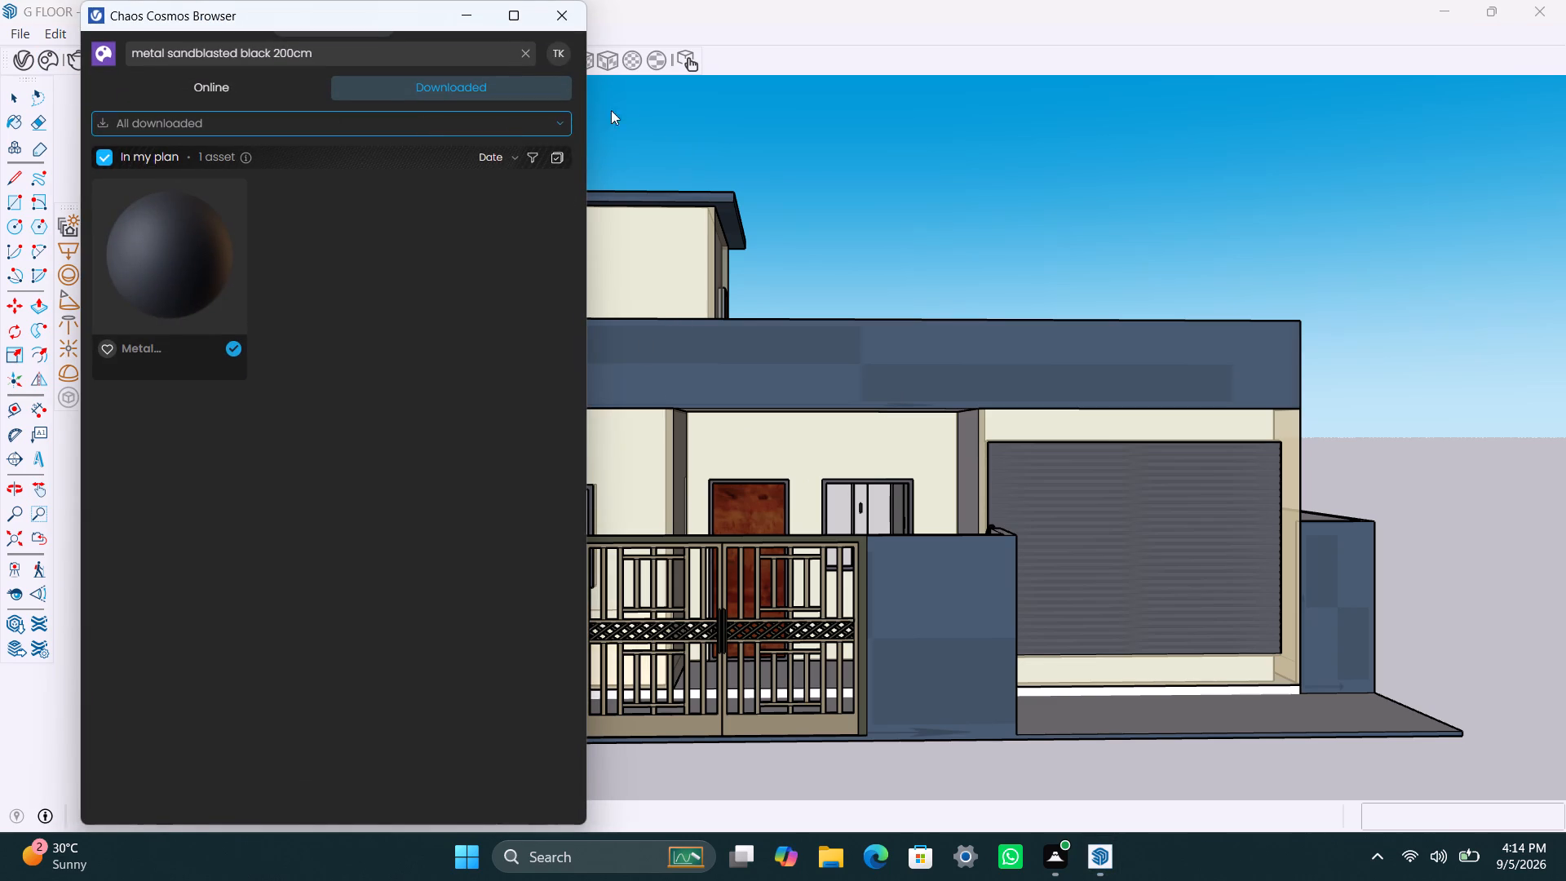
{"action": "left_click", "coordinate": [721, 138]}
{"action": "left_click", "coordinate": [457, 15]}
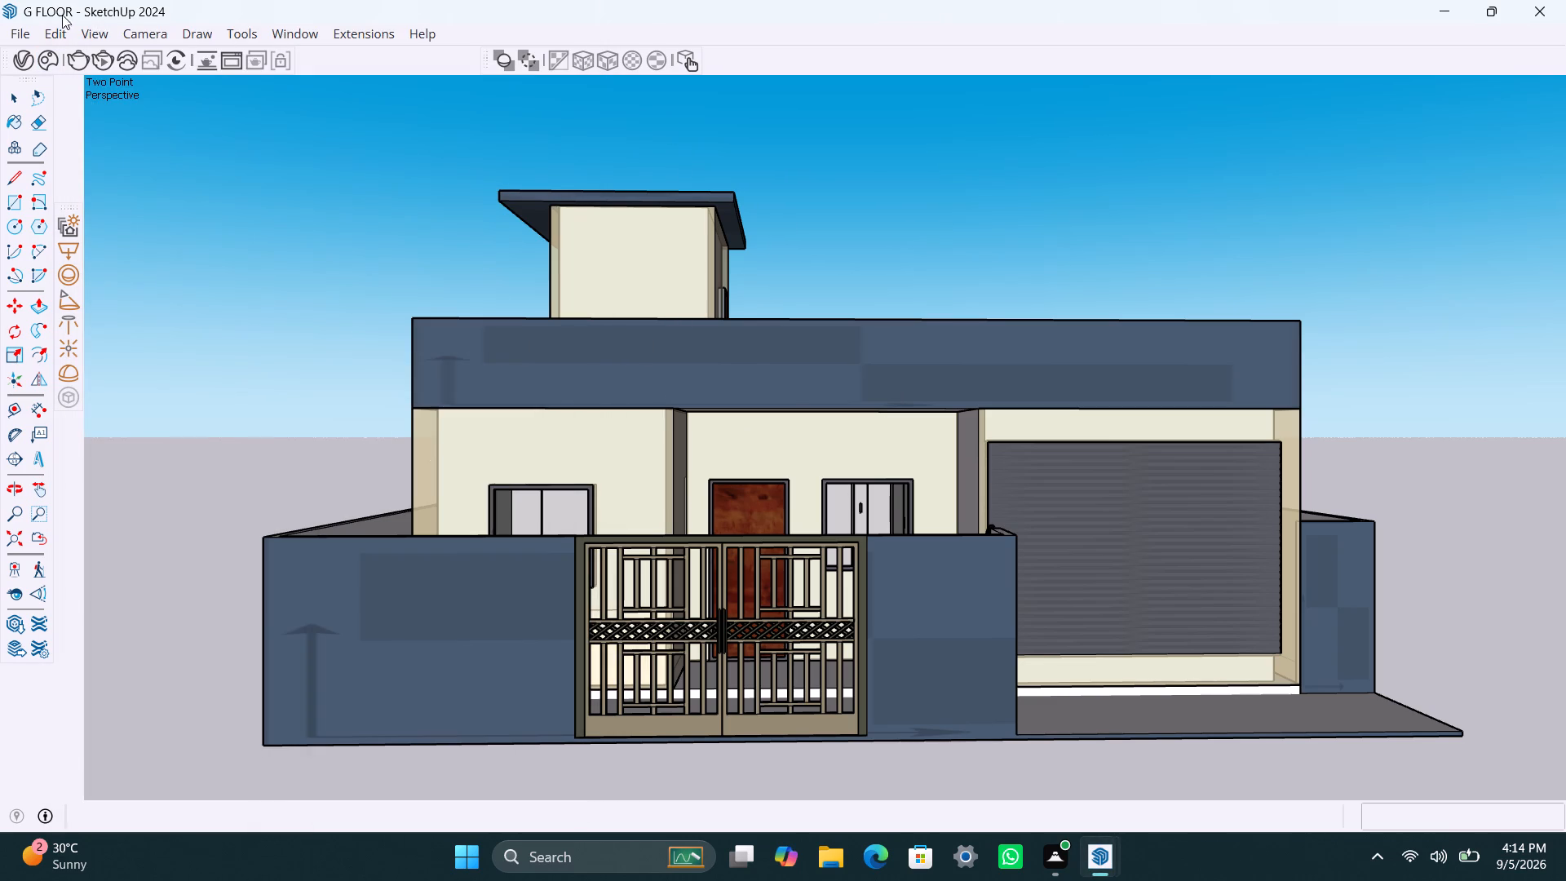
List the scene's lights in the V-Ray Asset Editor and place a Dome Light on the ground beside the front boundary wall.
{"action": "left_click", "coordinate": [25, 59]}
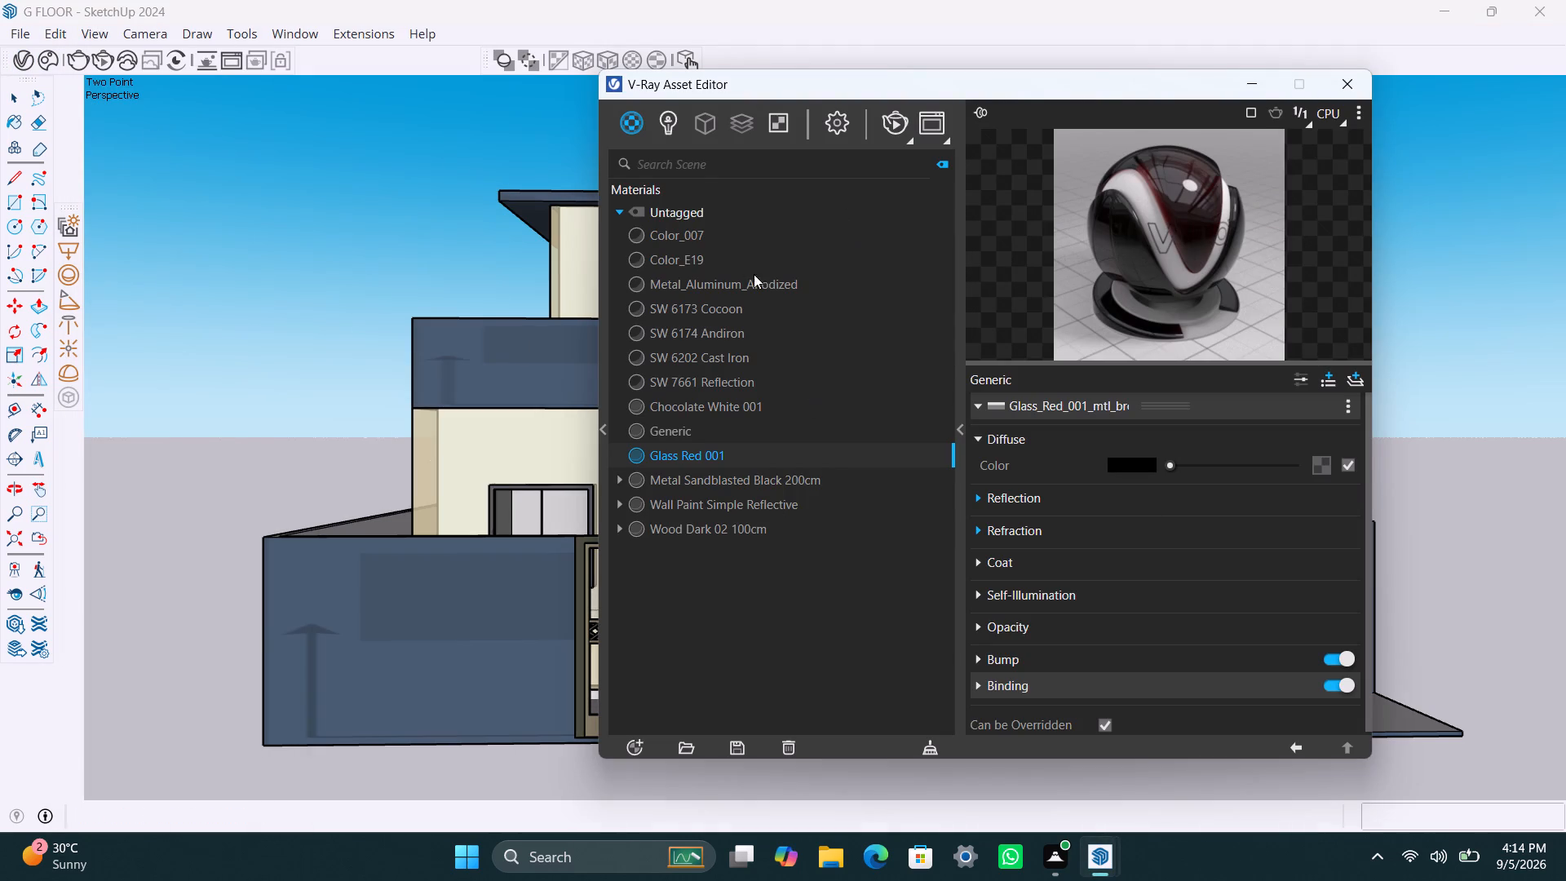
{"action": "left_click", "coordinate": [666, 109]}
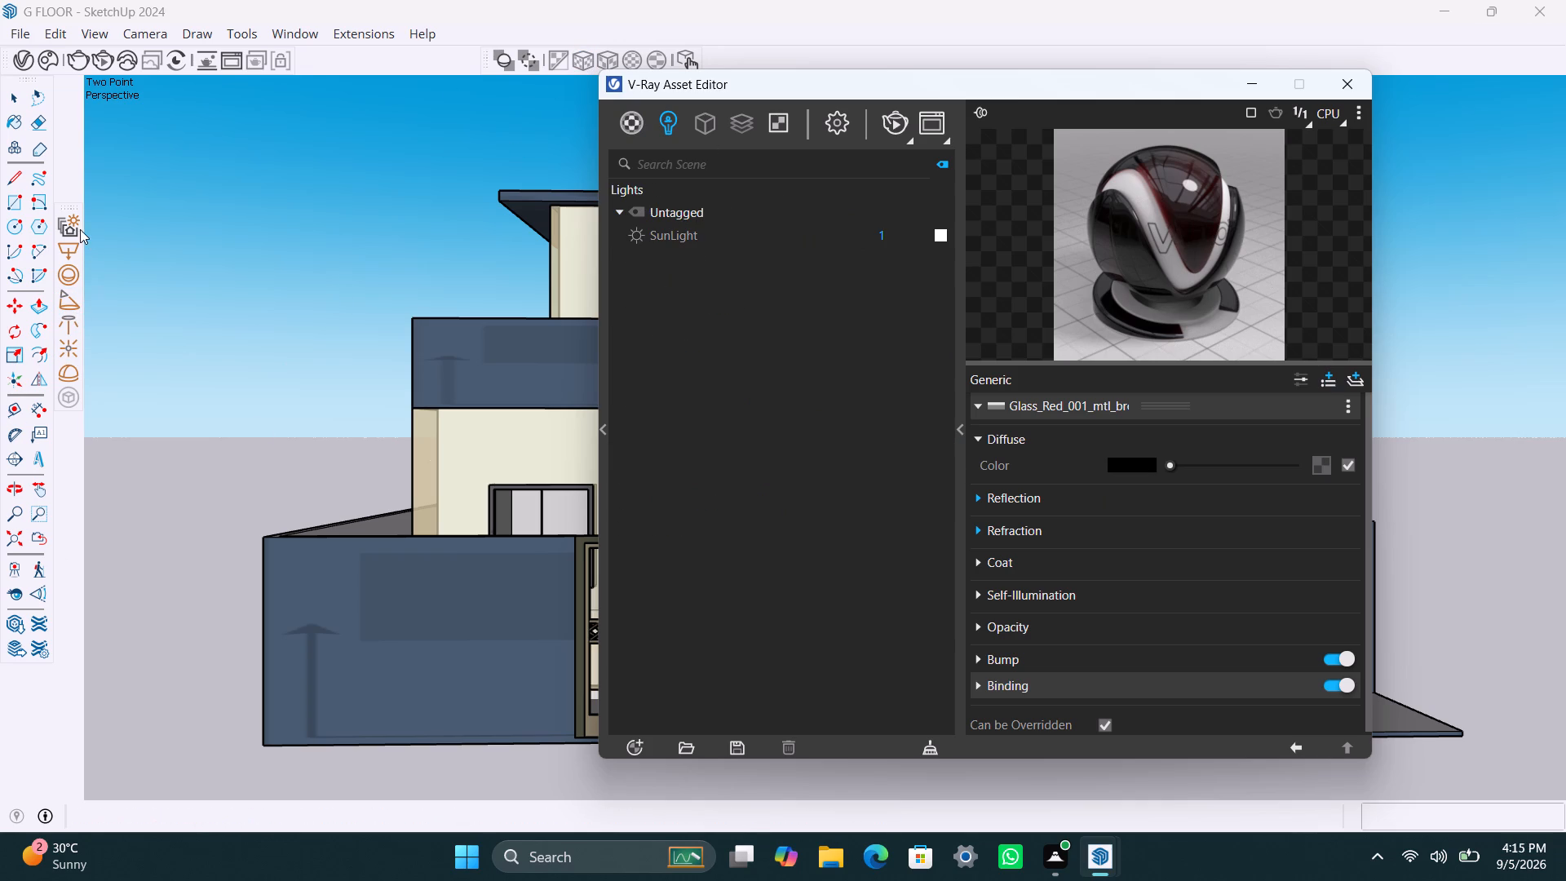
{"action": "left_click", "coordinate": [72, 377]}
{"action": "left_click", "coordinate": [148, 702]}
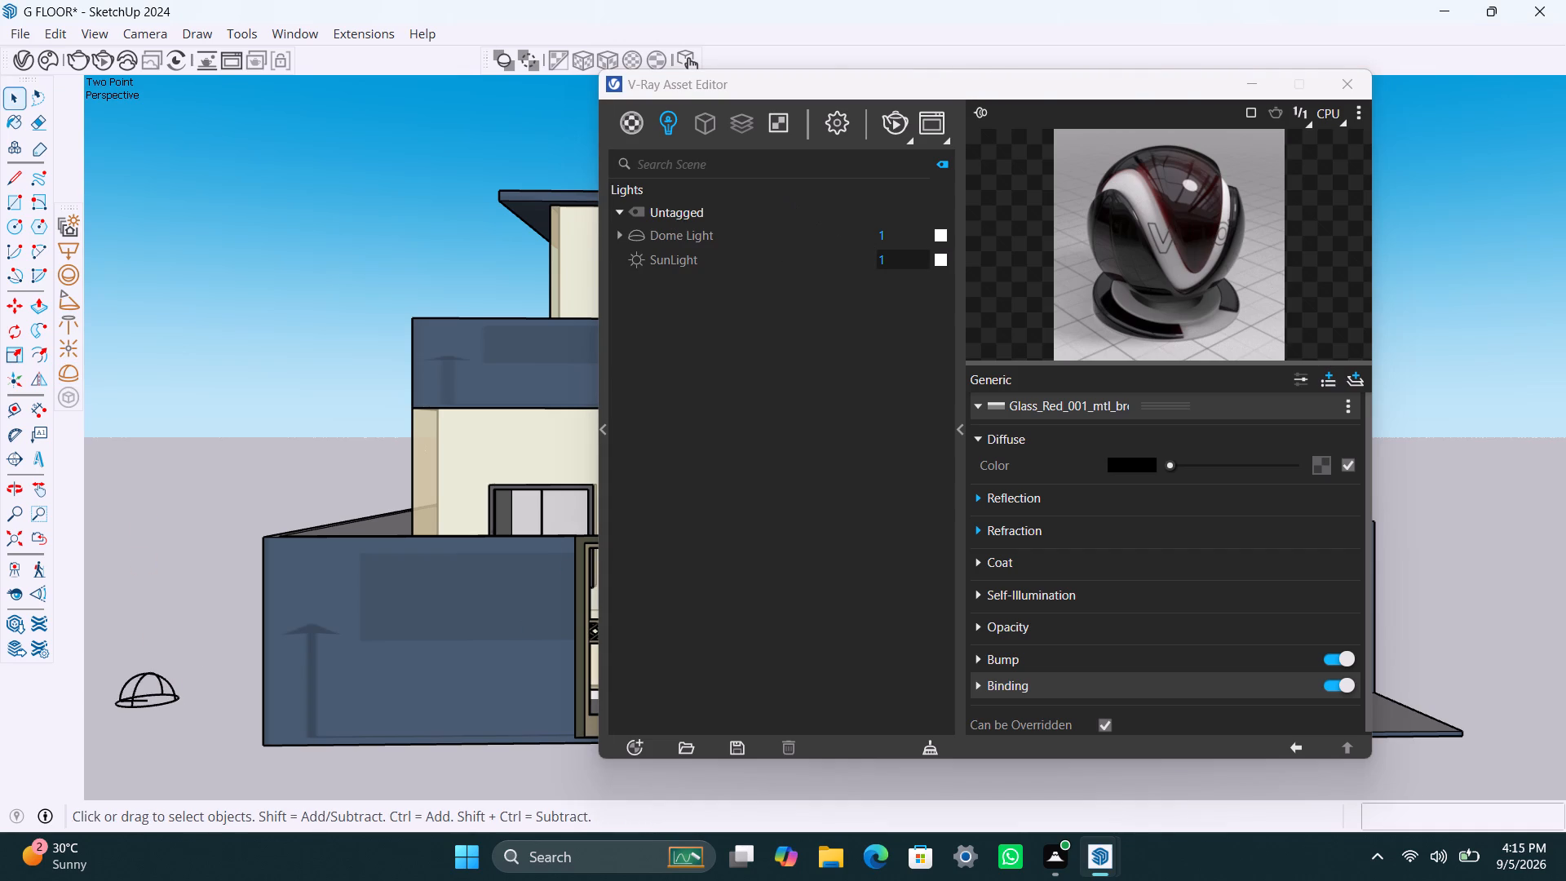
Set the SunLight intensity to 0.5.
{"action": "left_click_drag", "start_coordinate": [894, 260], "coordinate": [837, 282]}
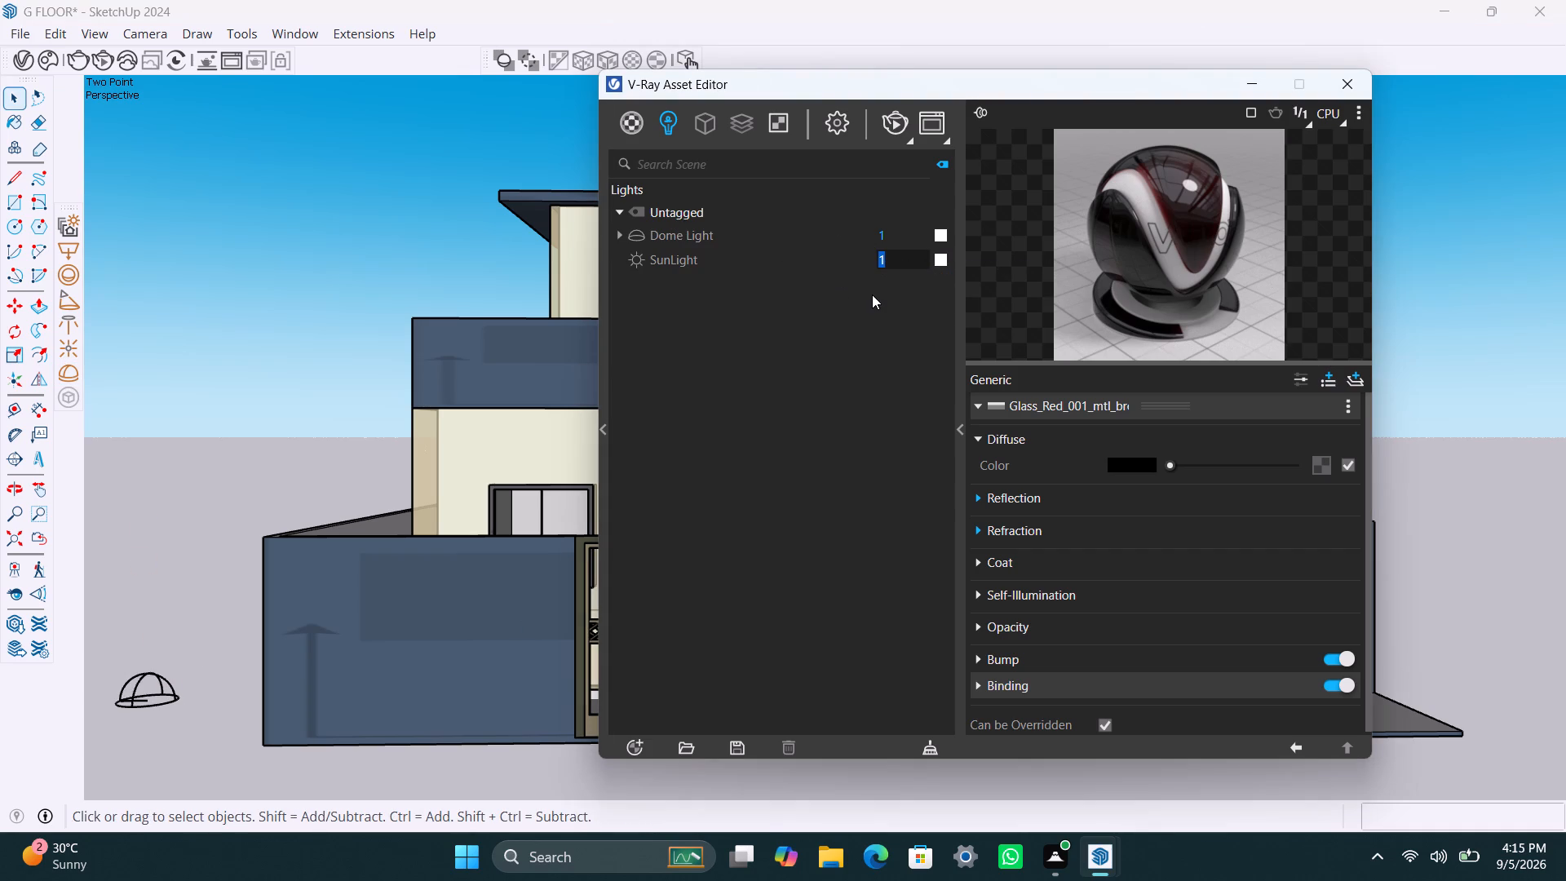
{"action": "type", "text": "0.5"}
{"action": "left_click", "coordinate": [405, 240]}
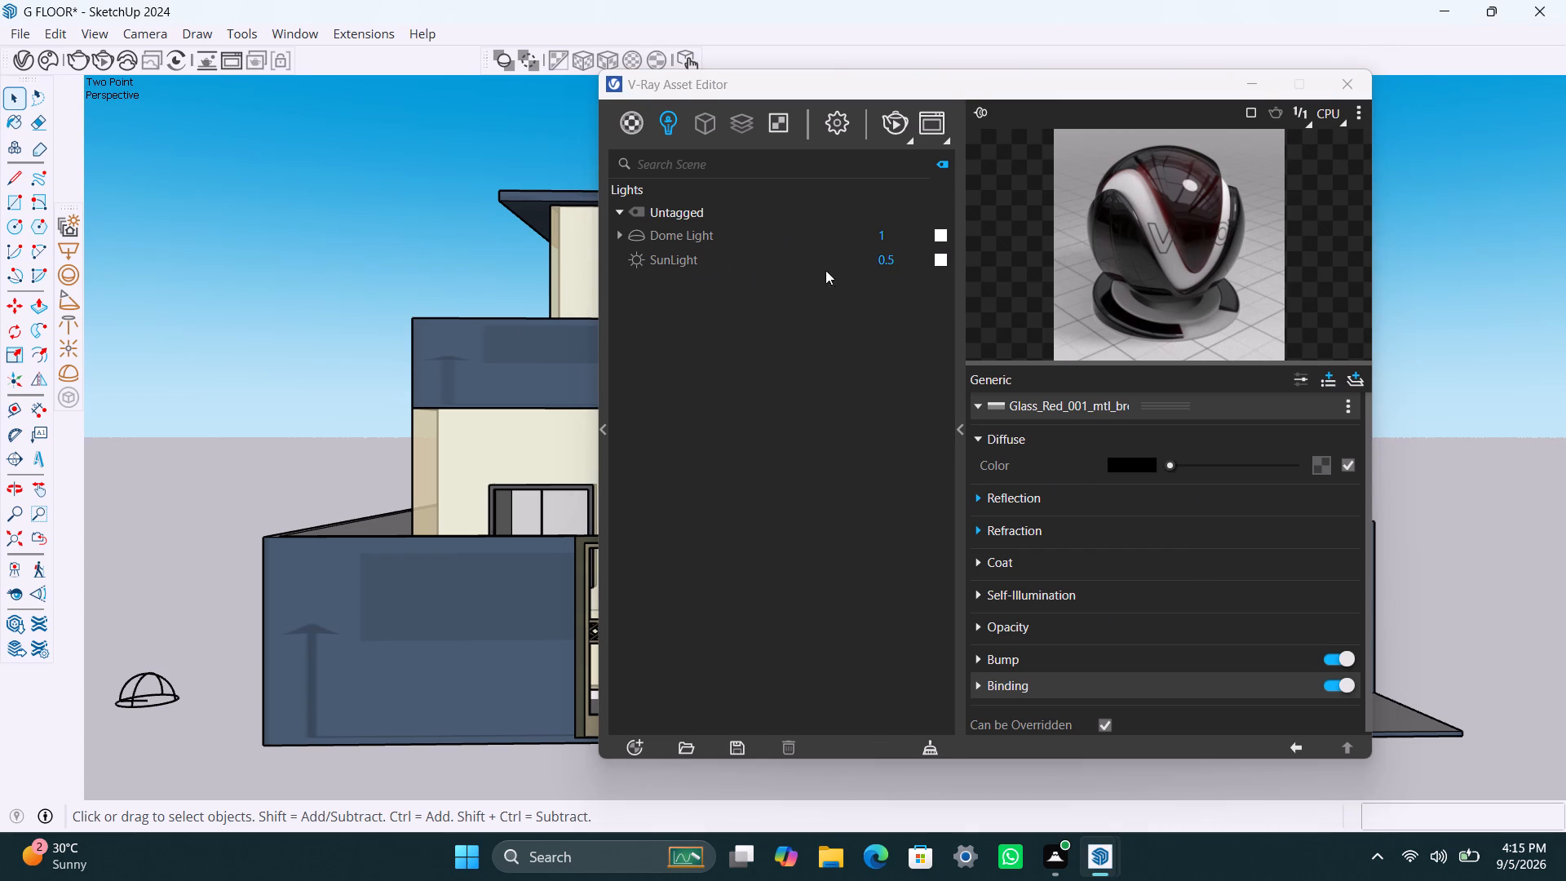
Load charolettenbrunn_park_2k.exr from the SKETCH UP Materials folder as the Dome Light's HDR texture.
{"action": "left_click", "coordinate": [929, 242]}
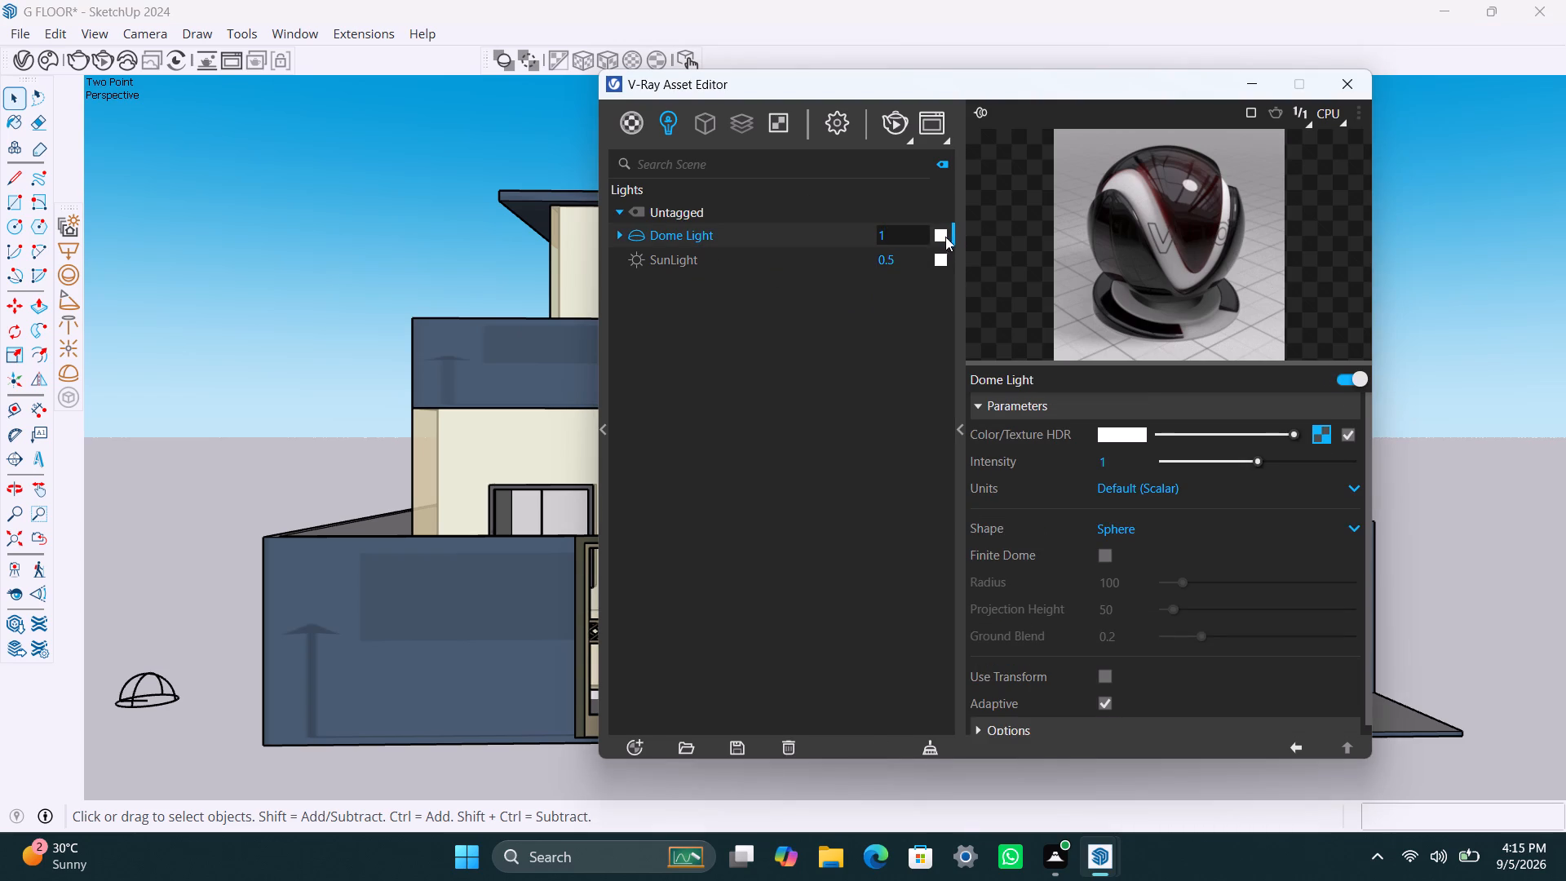
{"action": "left_click", "coordinate": [1316, 433]}
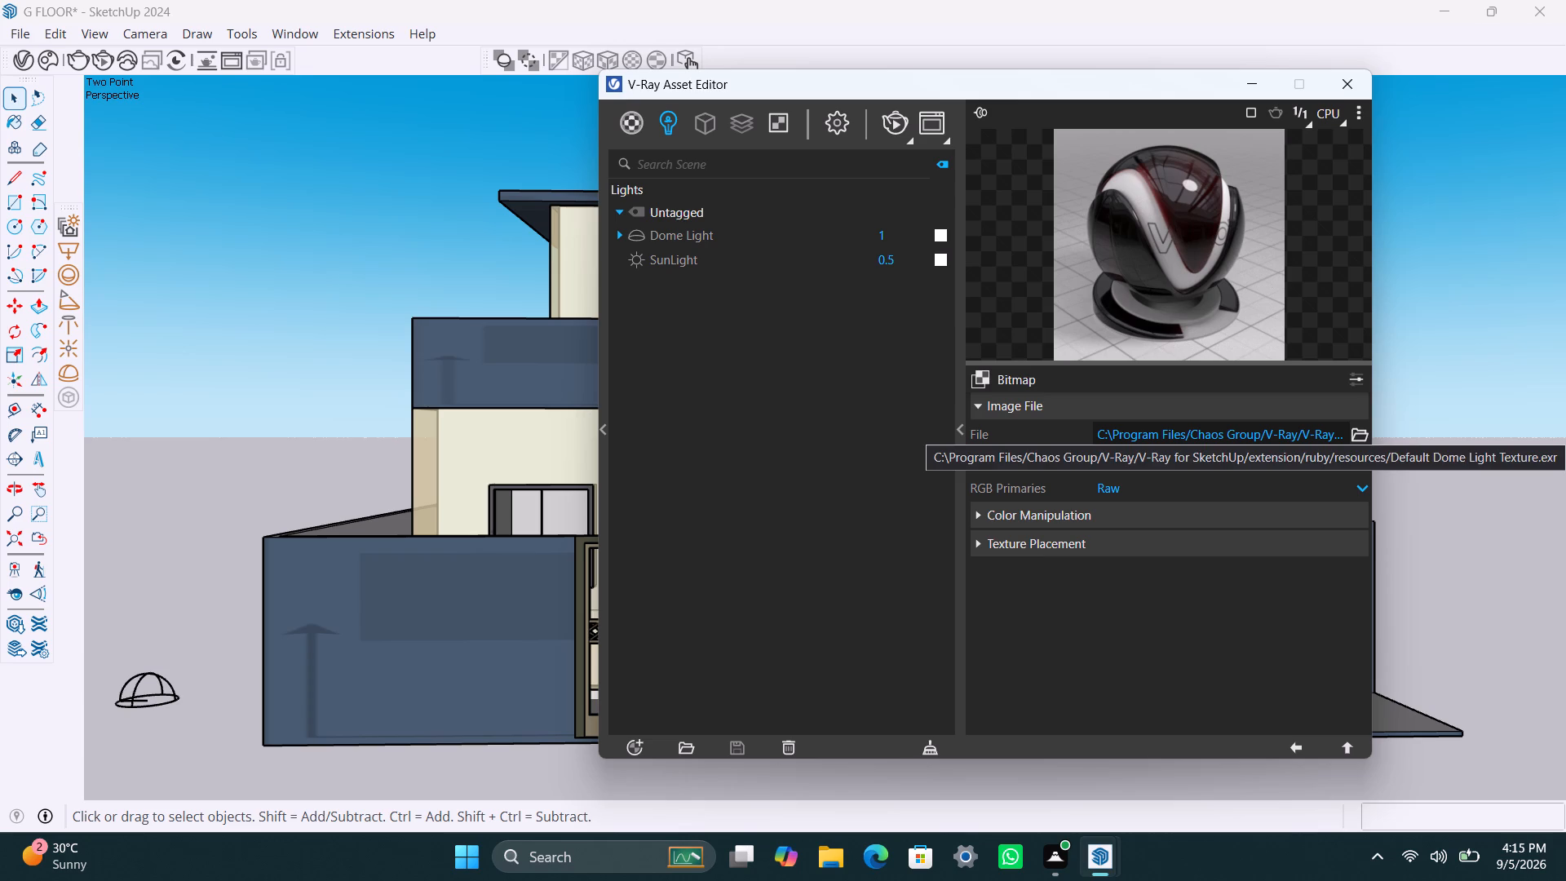
{"action": "left_click", "coordinate": [1364, 430]}
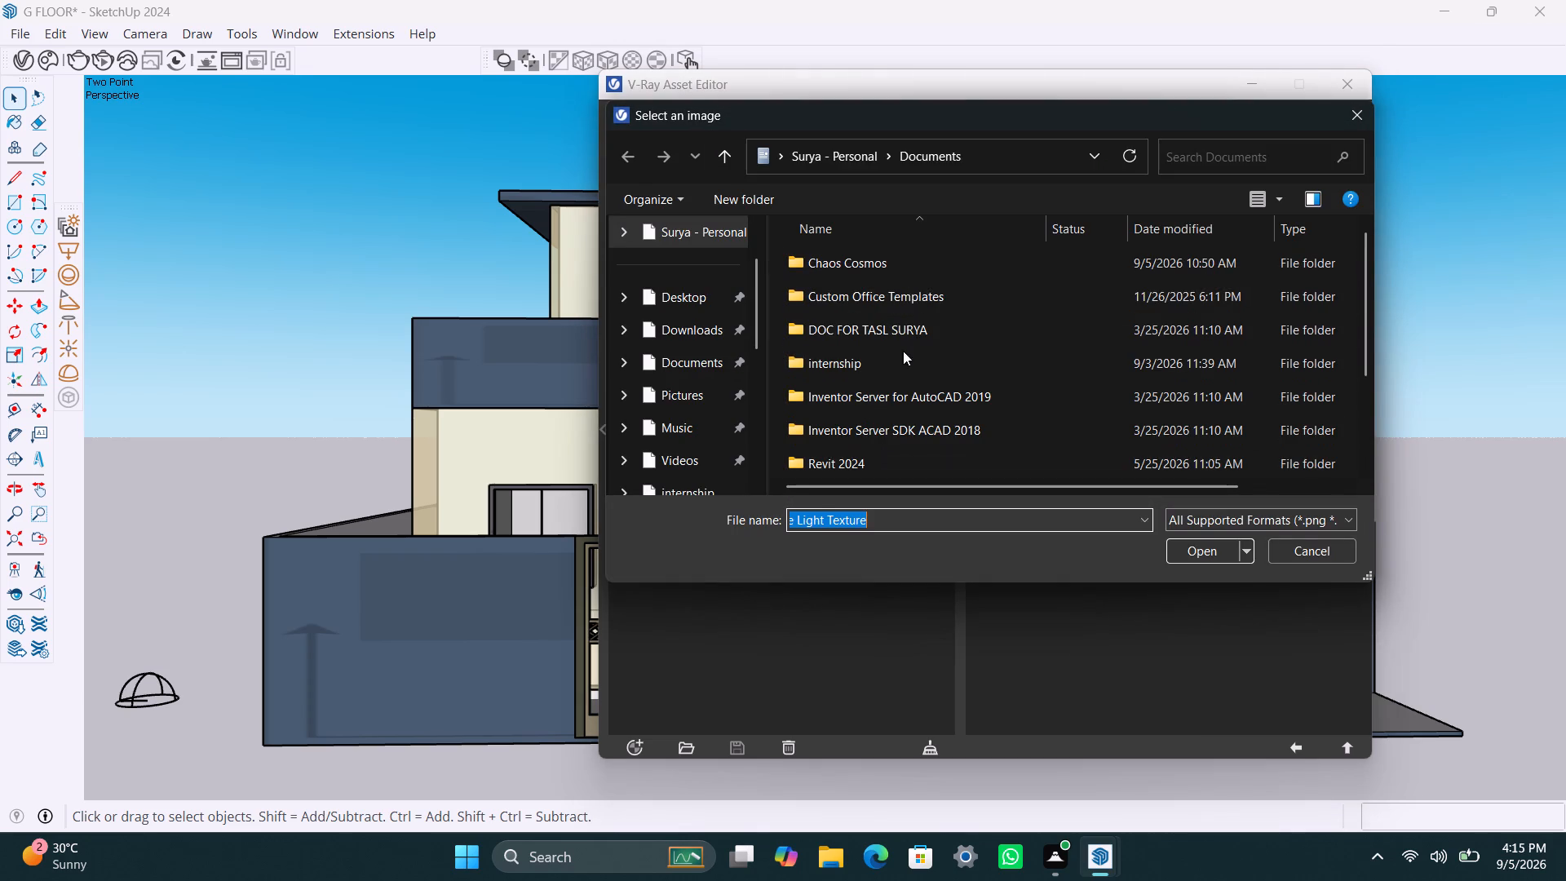
{"action": "scroll", "coordinate": [915, 409], "scroll_direction": "down", "scroll_amount": 2}
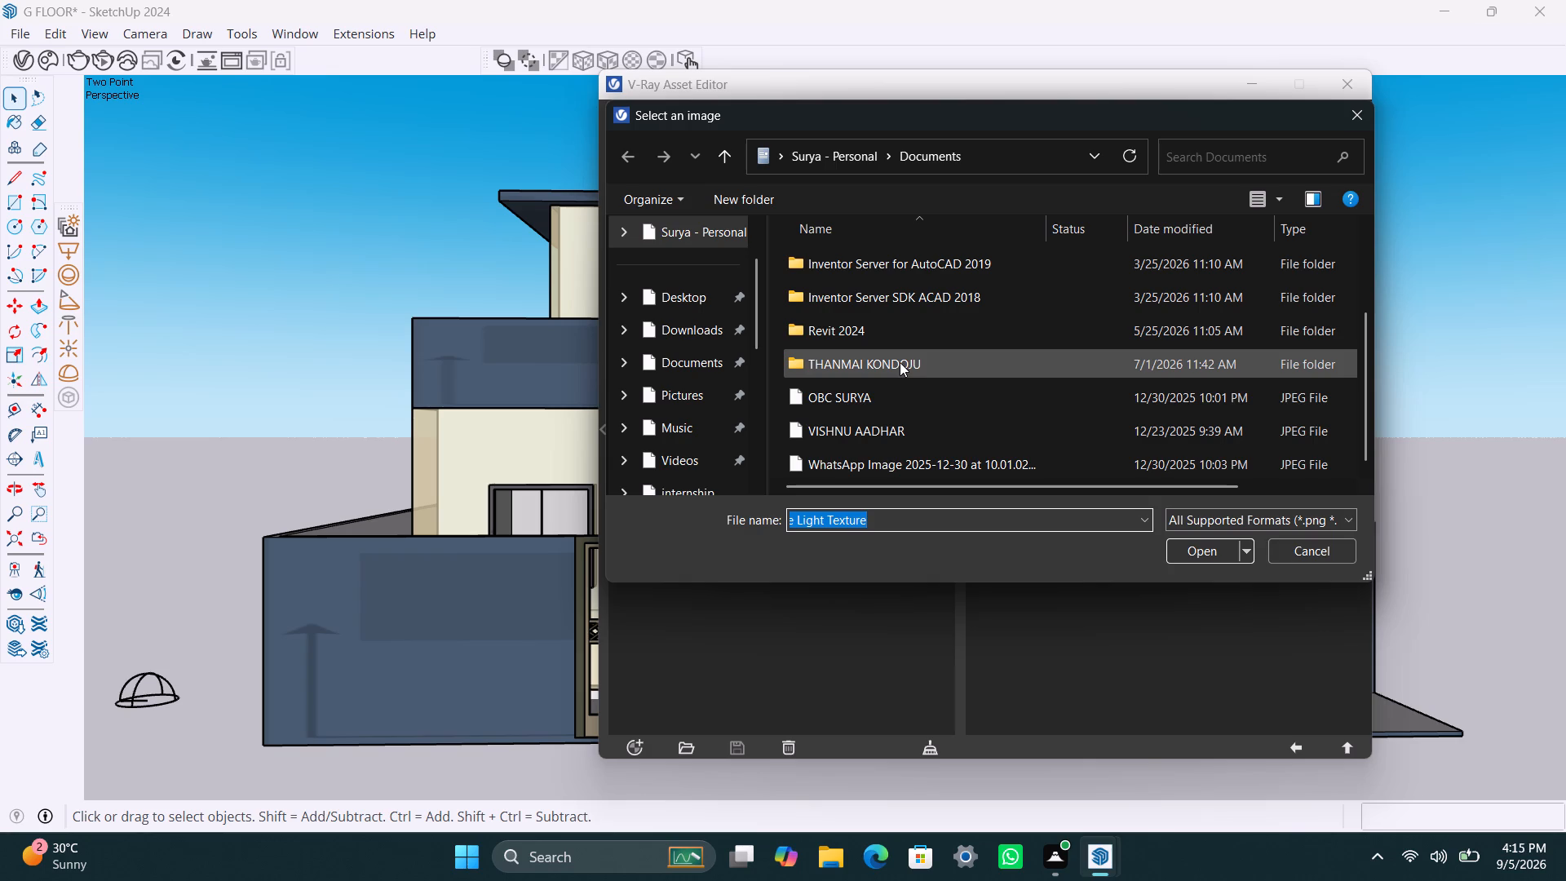
{"action": "double_click", "coordinate": [900, 362]}
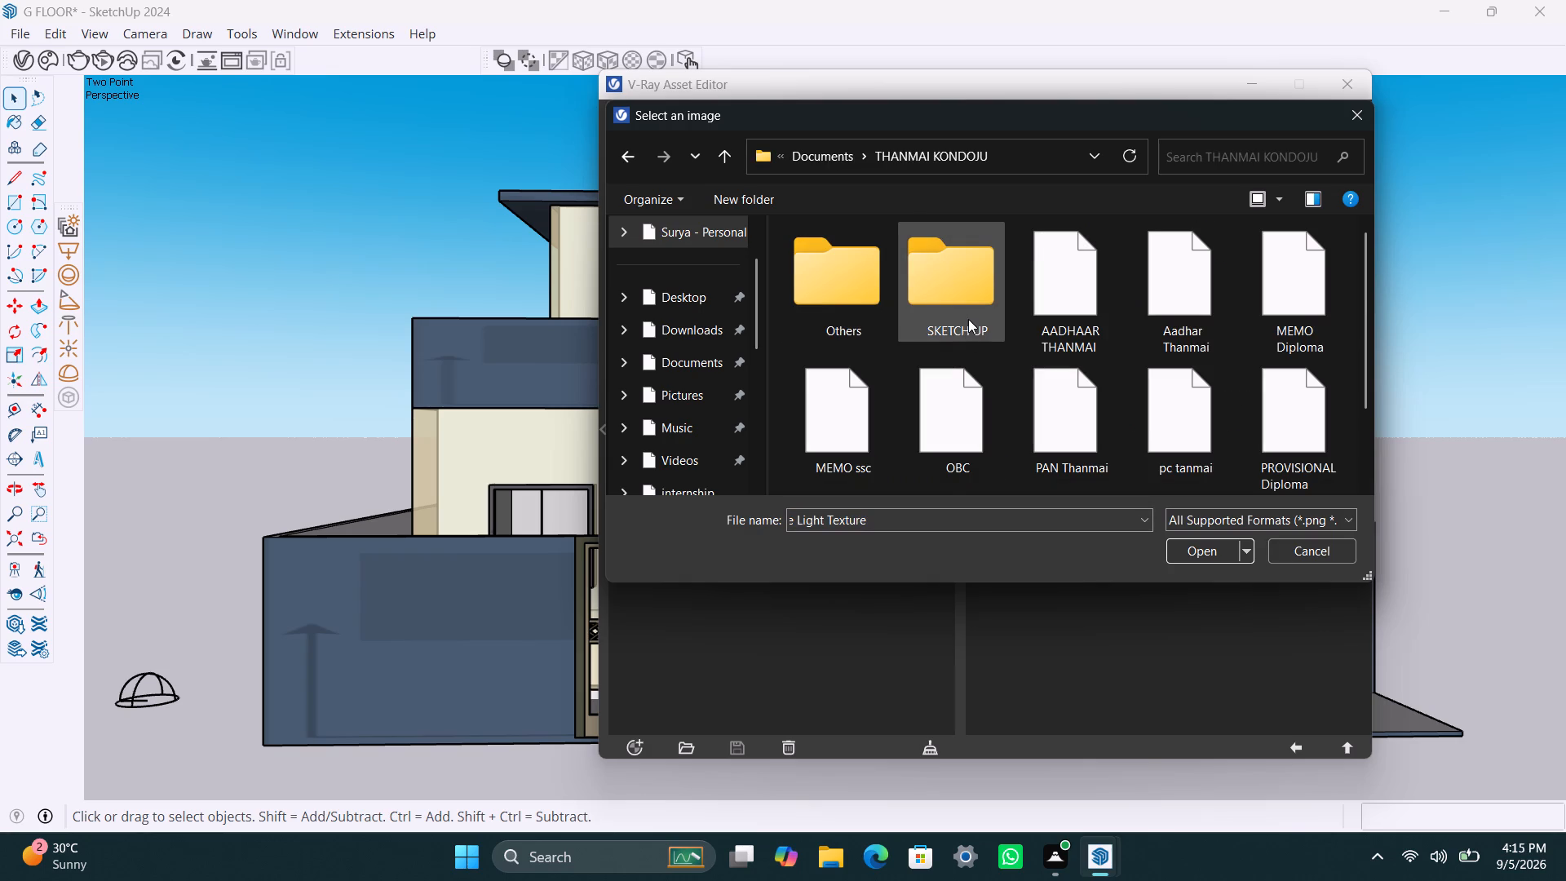
{"action": "double_click", "coordinate": [967, 289]}
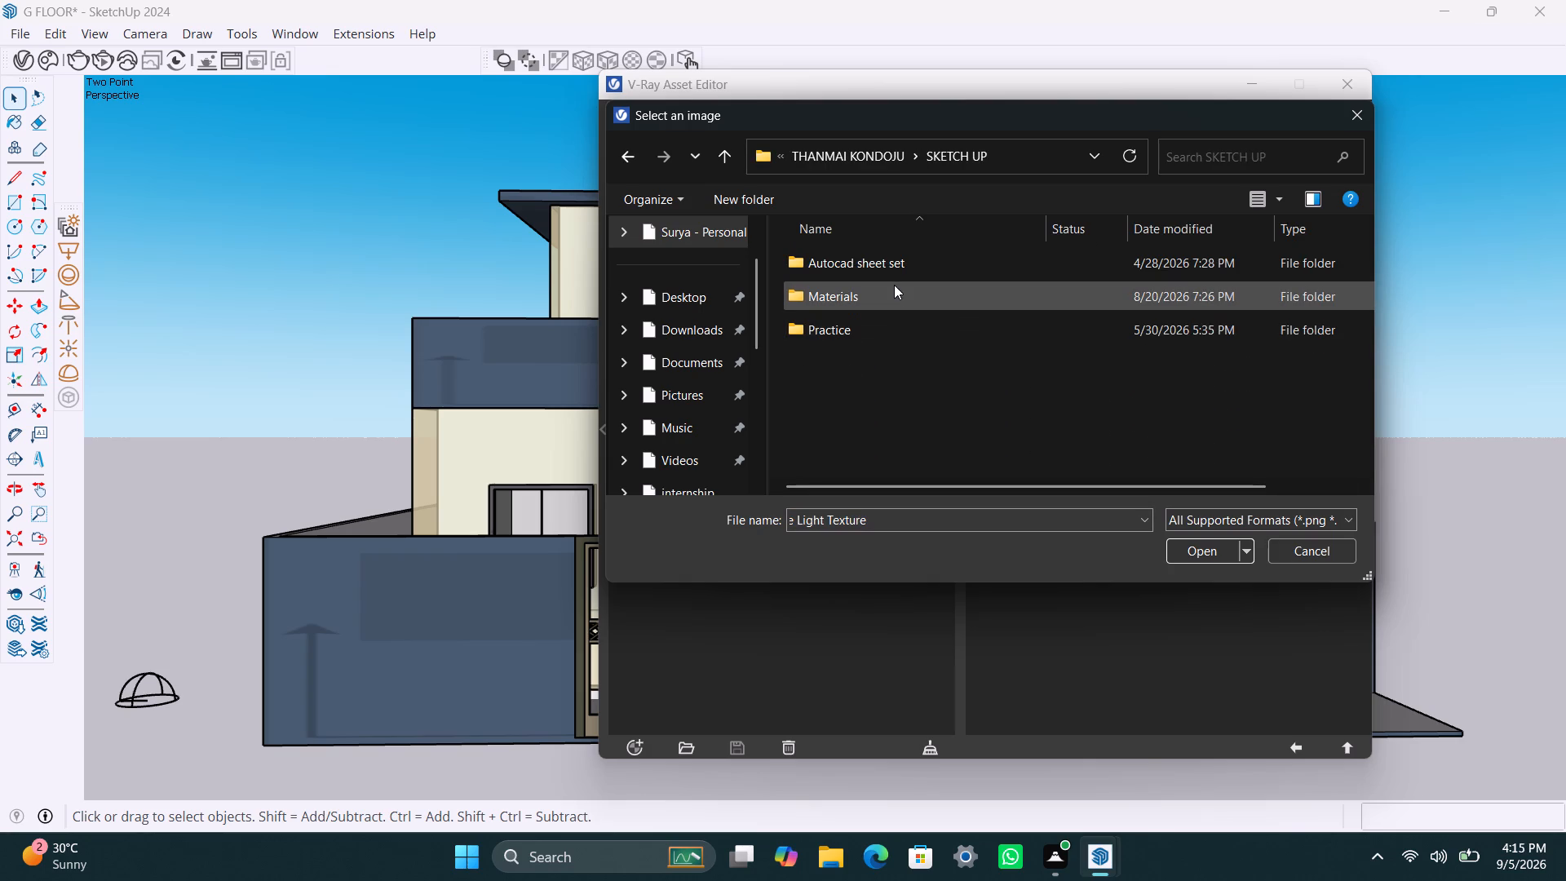
{"action": "double_click", "coordinate": [894, 285]}
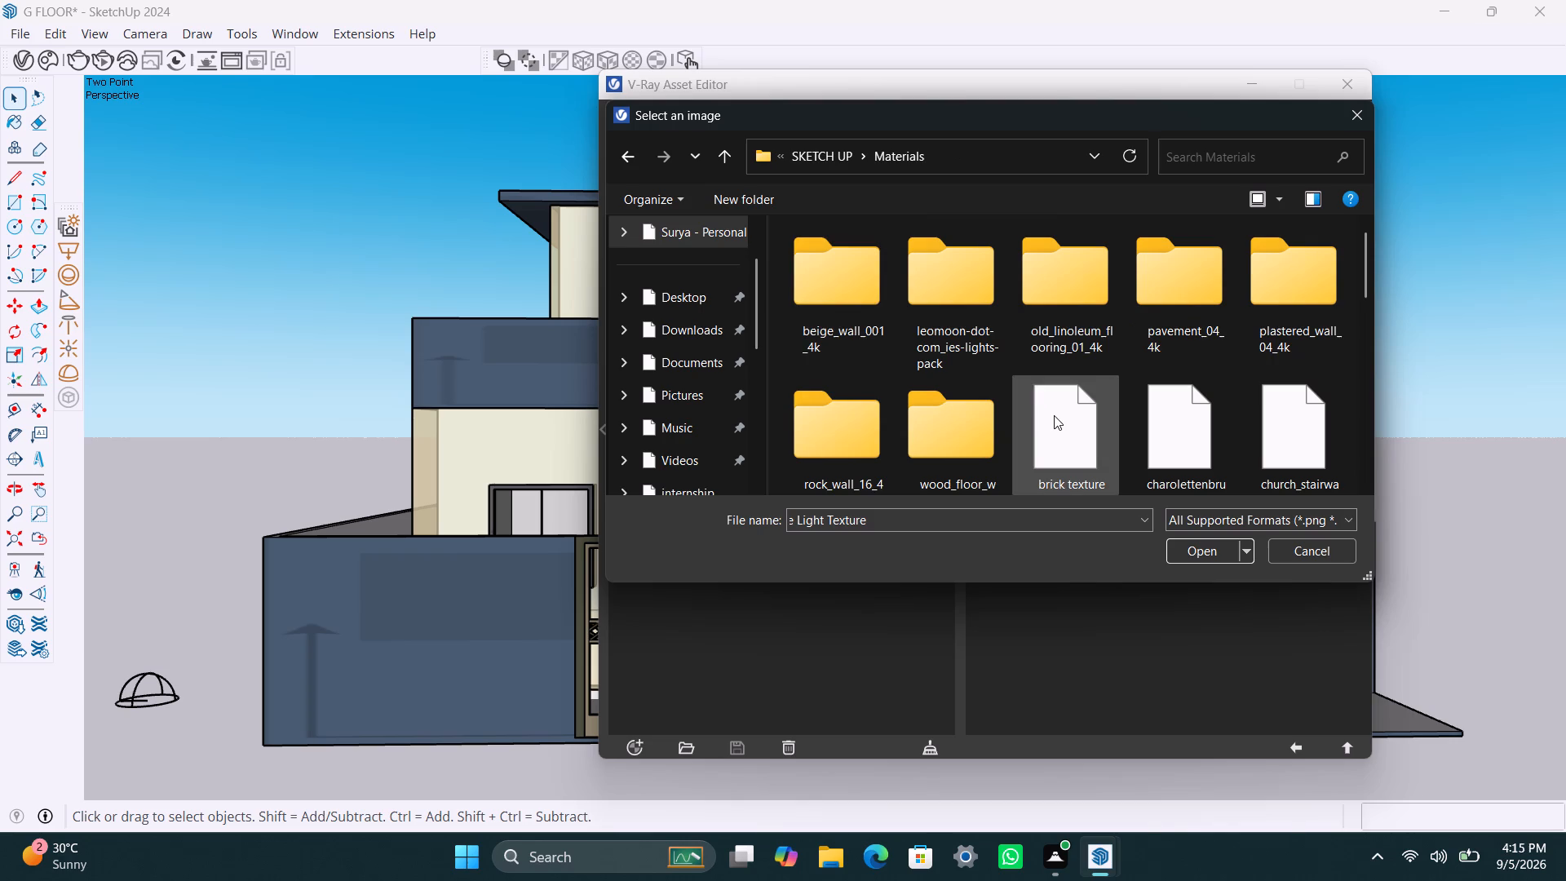
{"action": "scroll", "coordinate": [1192, 405], "scroll_direction": "down", "scroll_amount": 2}
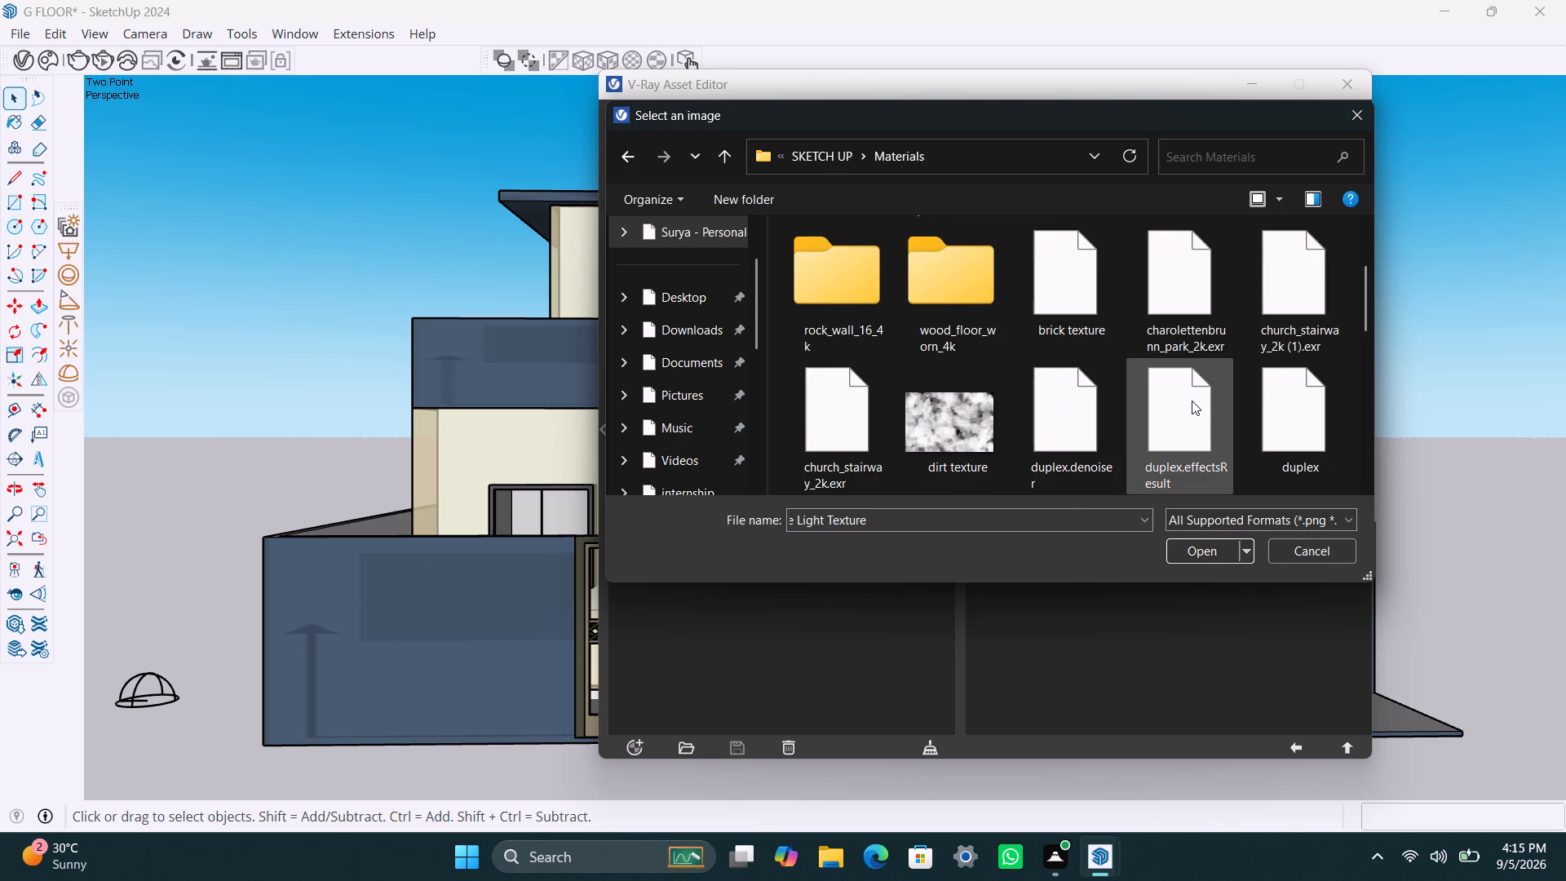
{"action": "left_click", "coordinate": [1194, 266]}
{"action": "left_click", "coordinate": [1210, 550]}
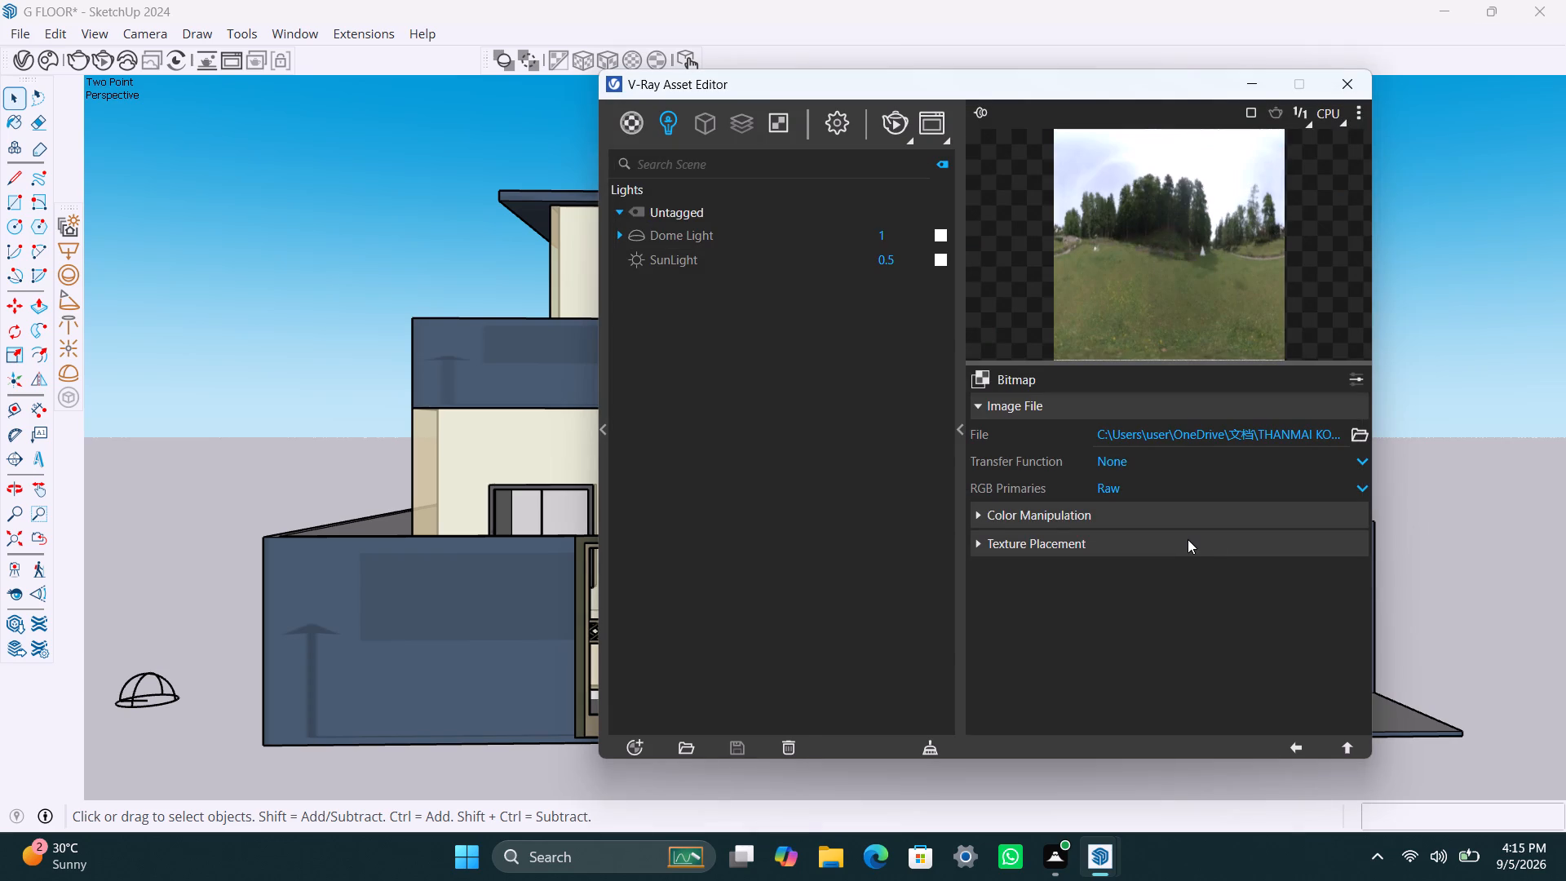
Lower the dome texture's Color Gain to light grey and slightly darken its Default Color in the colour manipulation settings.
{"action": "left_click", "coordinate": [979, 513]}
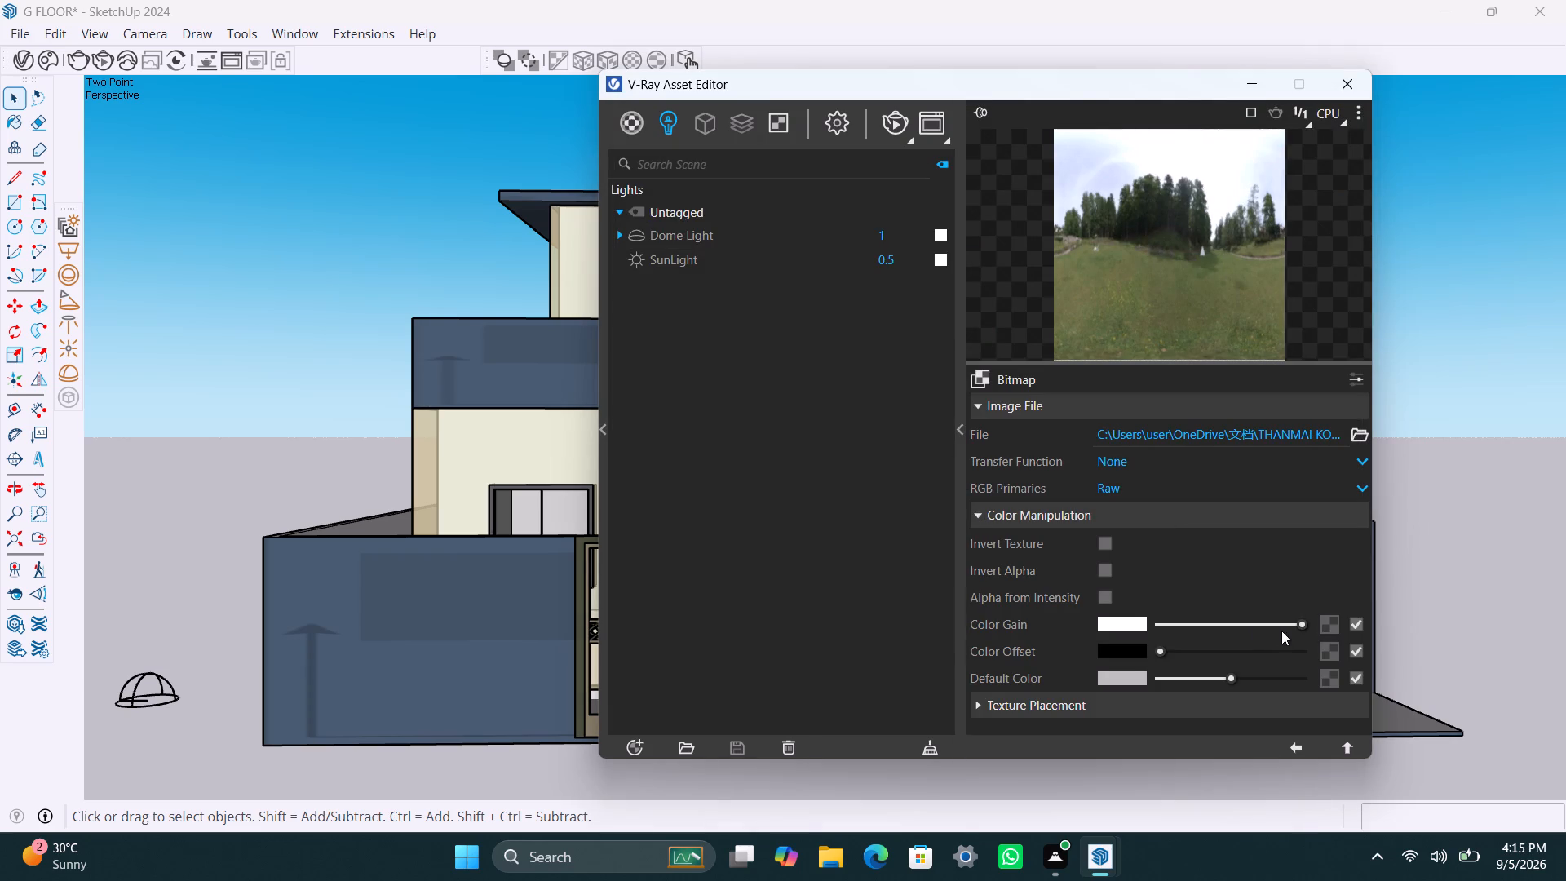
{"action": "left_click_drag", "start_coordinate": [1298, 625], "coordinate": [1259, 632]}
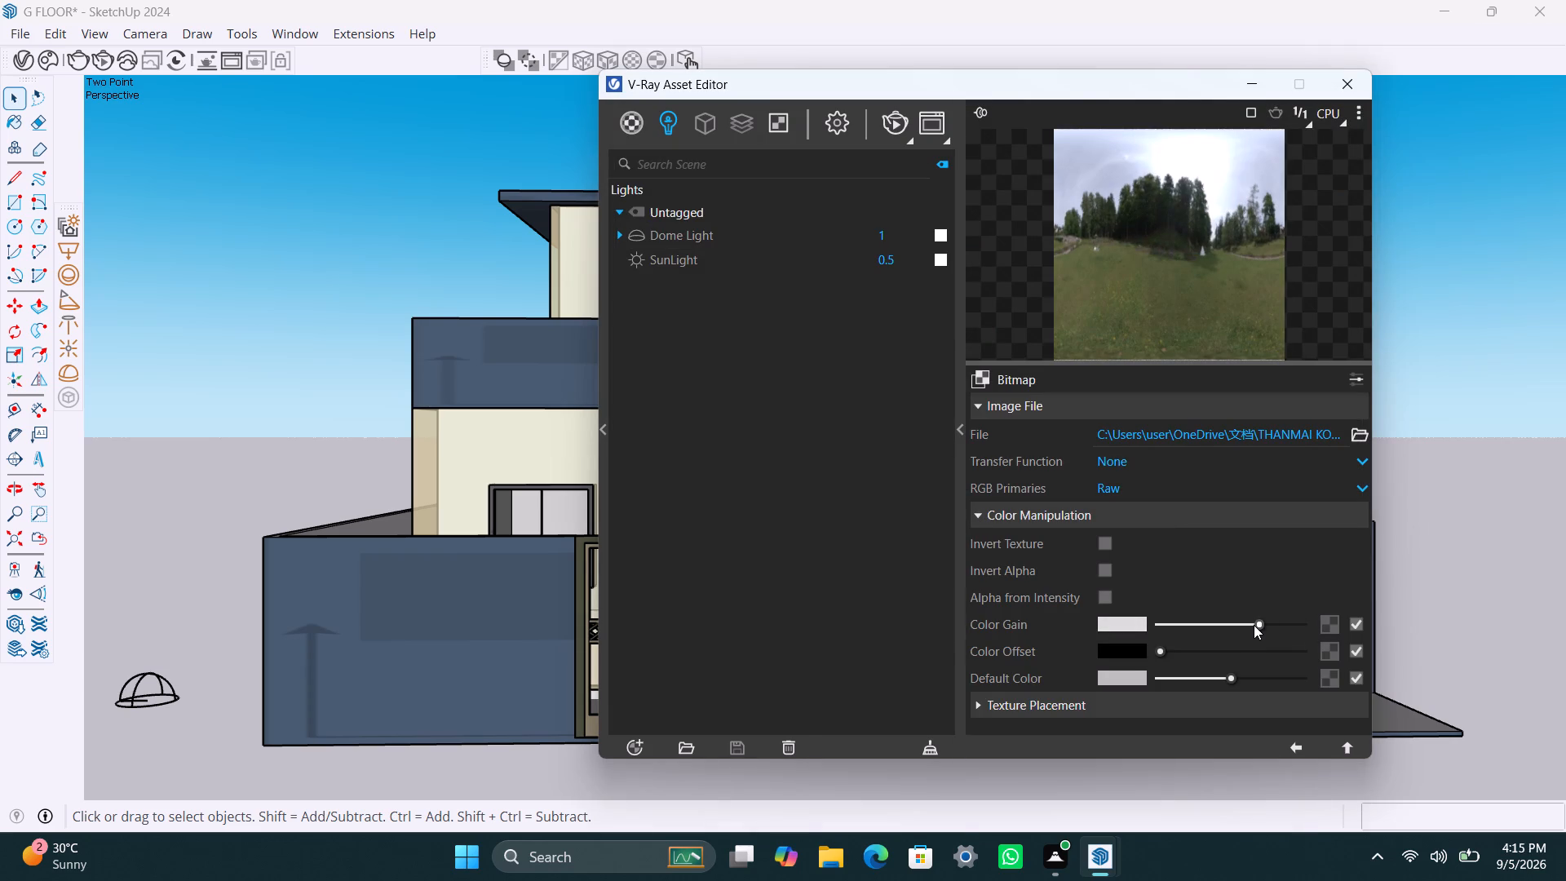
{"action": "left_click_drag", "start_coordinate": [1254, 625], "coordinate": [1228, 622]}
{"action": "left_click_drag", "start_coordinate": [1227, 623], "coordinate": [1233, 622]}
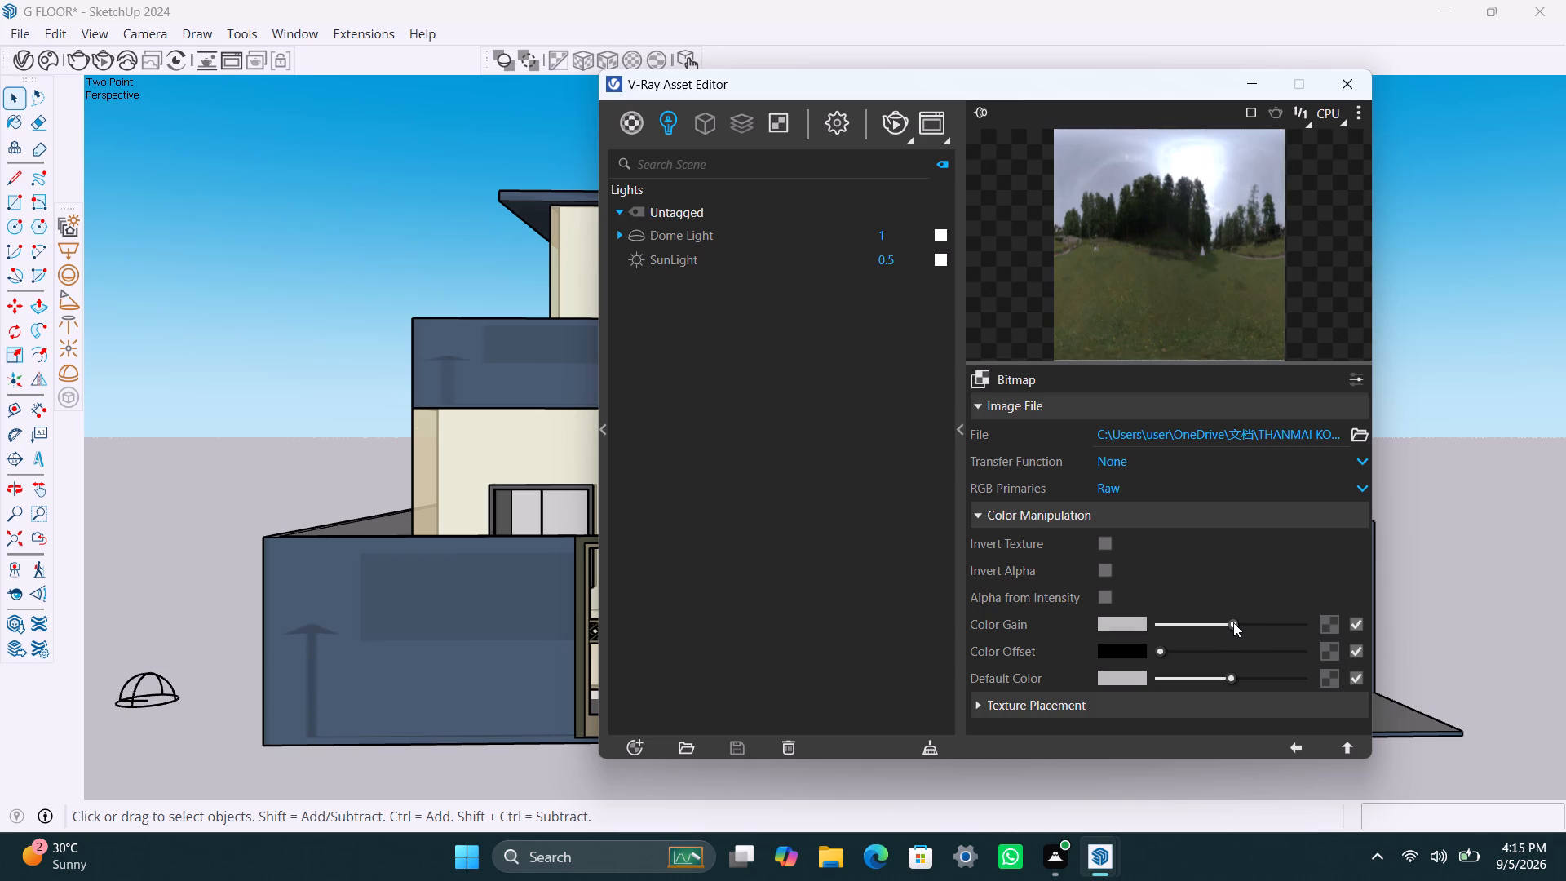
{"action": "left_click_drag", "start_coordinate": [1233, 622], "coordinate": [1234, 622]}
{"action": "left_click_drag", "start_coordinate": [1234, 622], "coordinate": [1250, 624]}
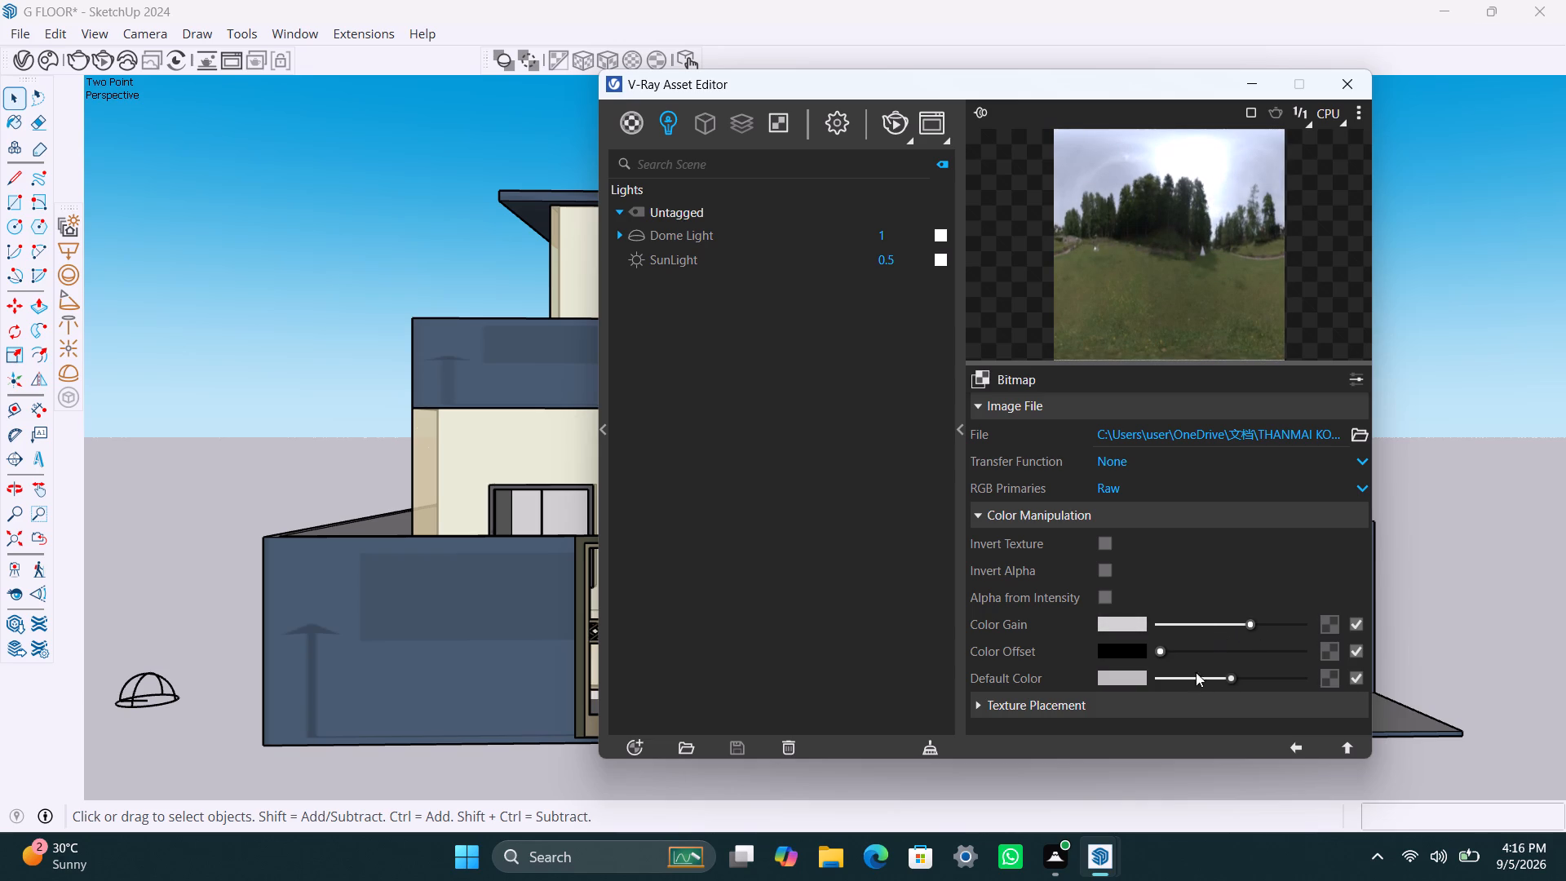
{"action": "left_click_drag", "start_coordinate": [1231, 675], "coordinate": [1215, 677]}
Test render the front view with the park HDR lighting and stop the render.
{"action": "left_click", "coordinate": [896, 123]}
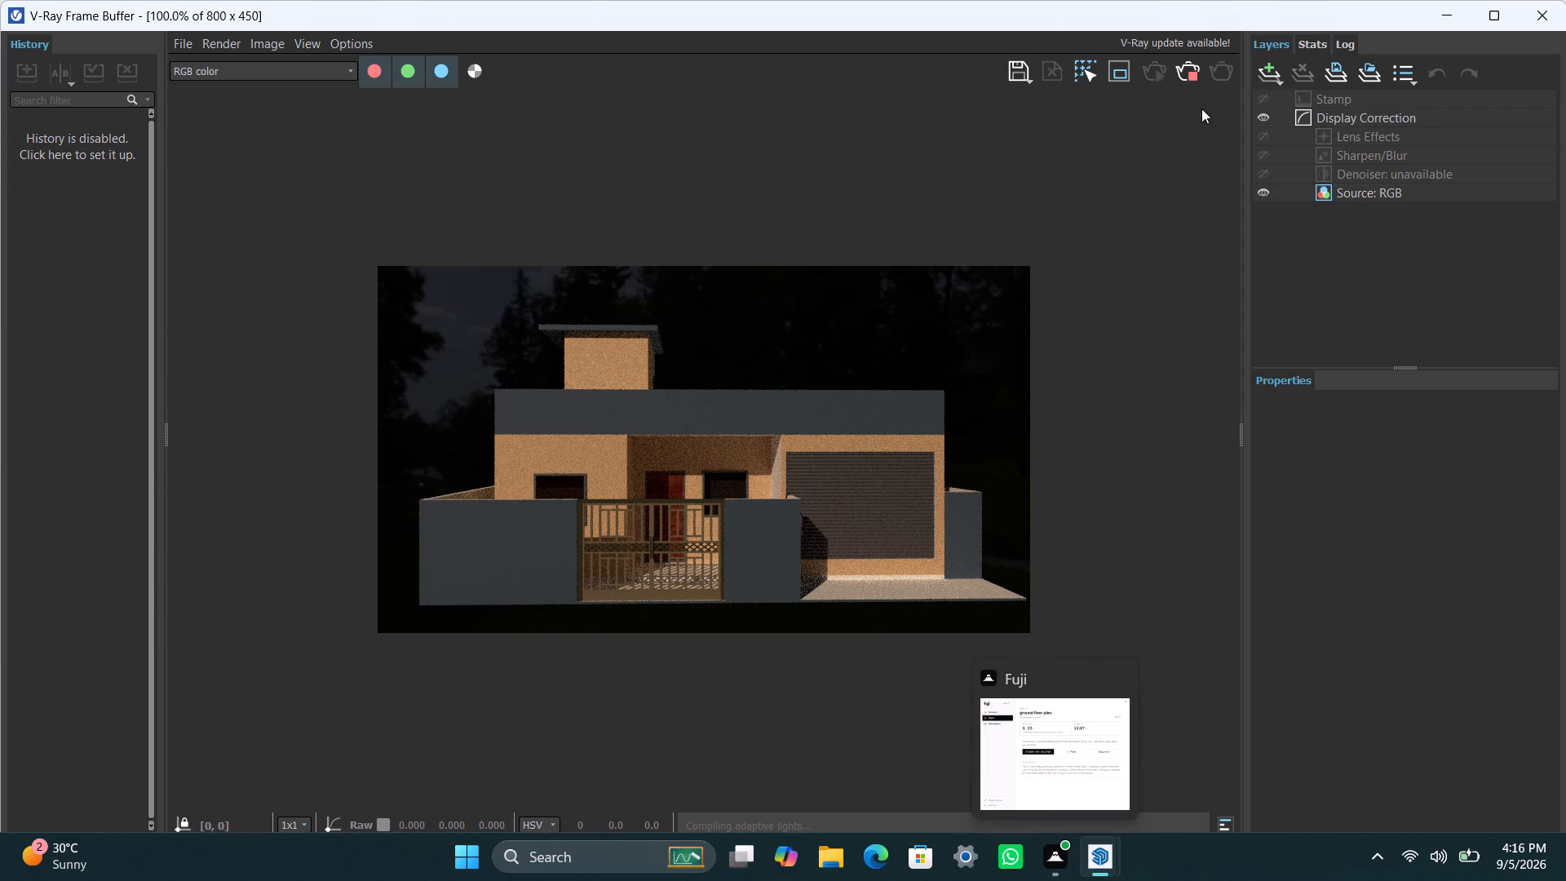
{"action": "left_click", "coordinate": [1189, 79]}
Set the dome texture's Color Gain to full white and both its Color Offset and Default Color to black.
{"action": "left_click", "coordinate": [1109, 852]}
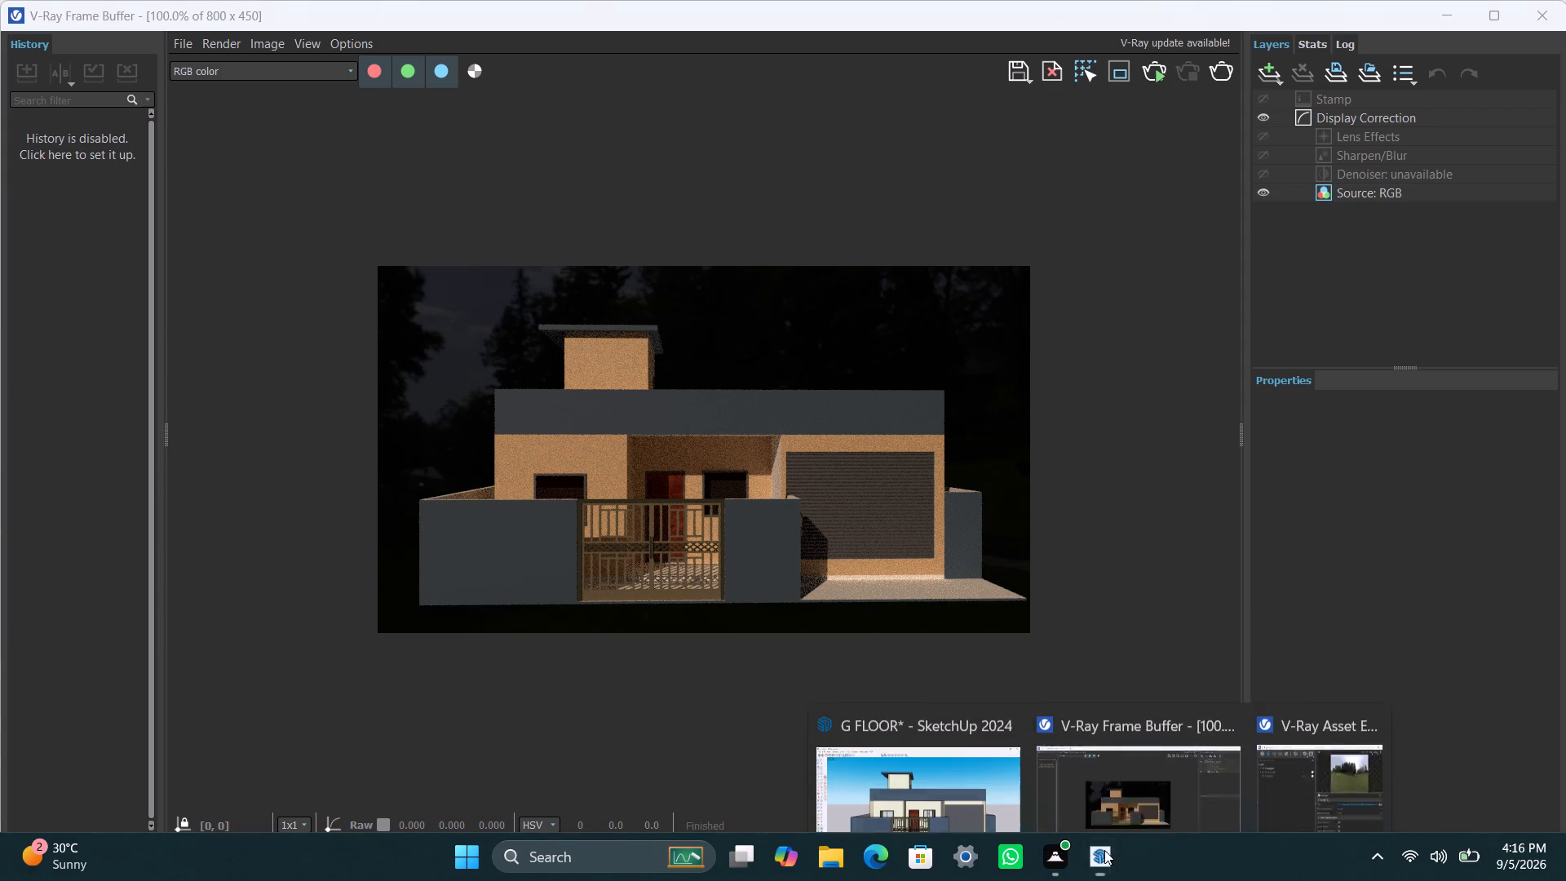
{"action": "left_click", "coordinate": [1278, 765]}
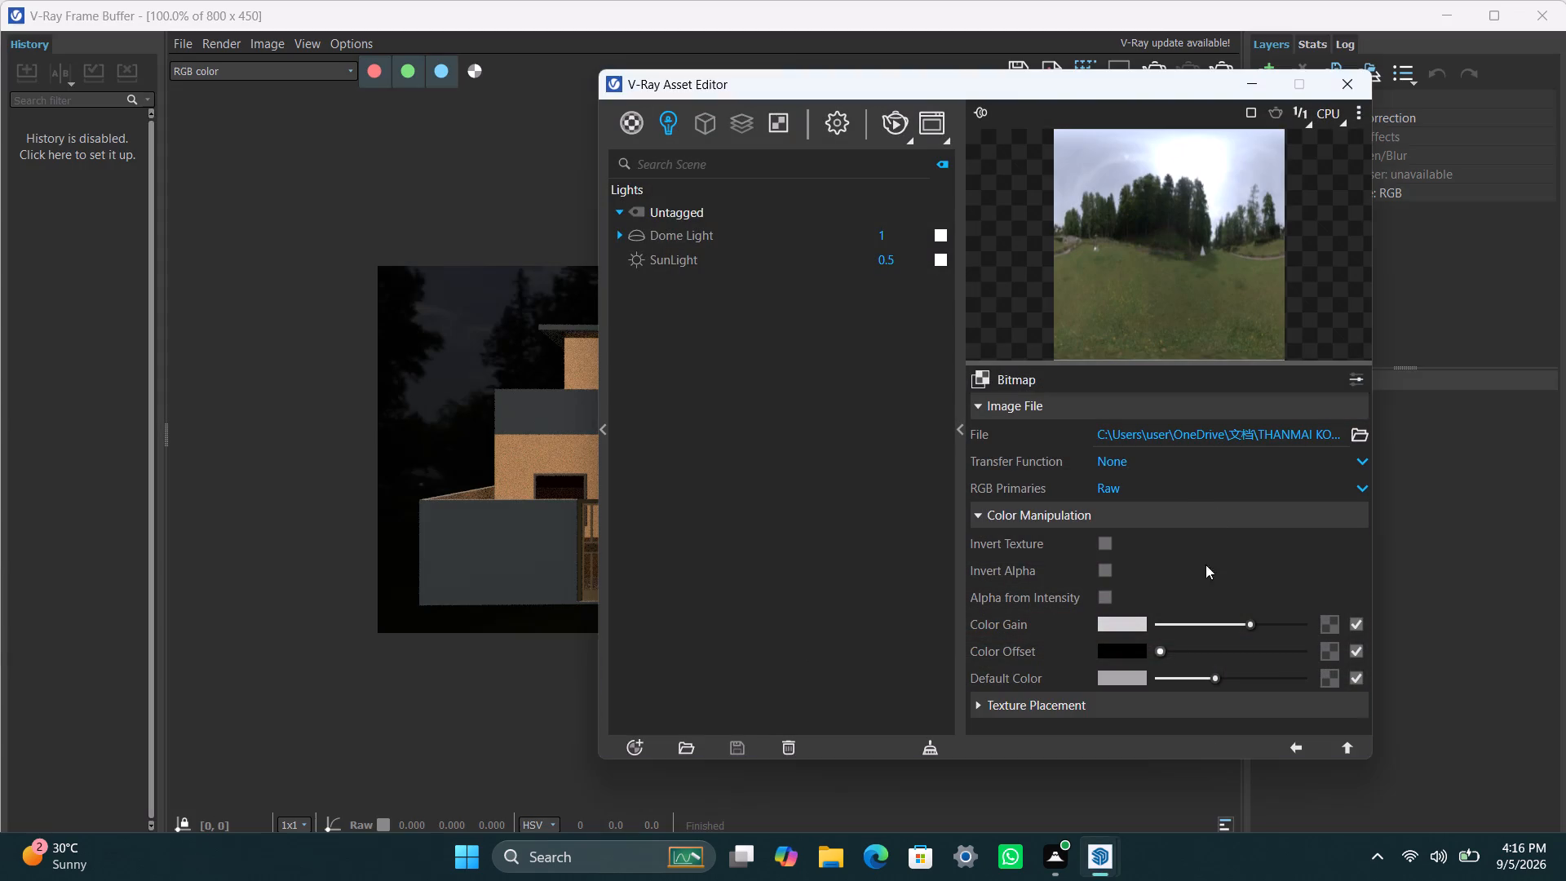
{"action": "left_click_drag", "start_coordinate": [1247, 622], "coordinate": [1316, 636]}
{"action": "left_click_drag", "start_coordinate": [1162, 650], "coordinate": [1303, 666]}
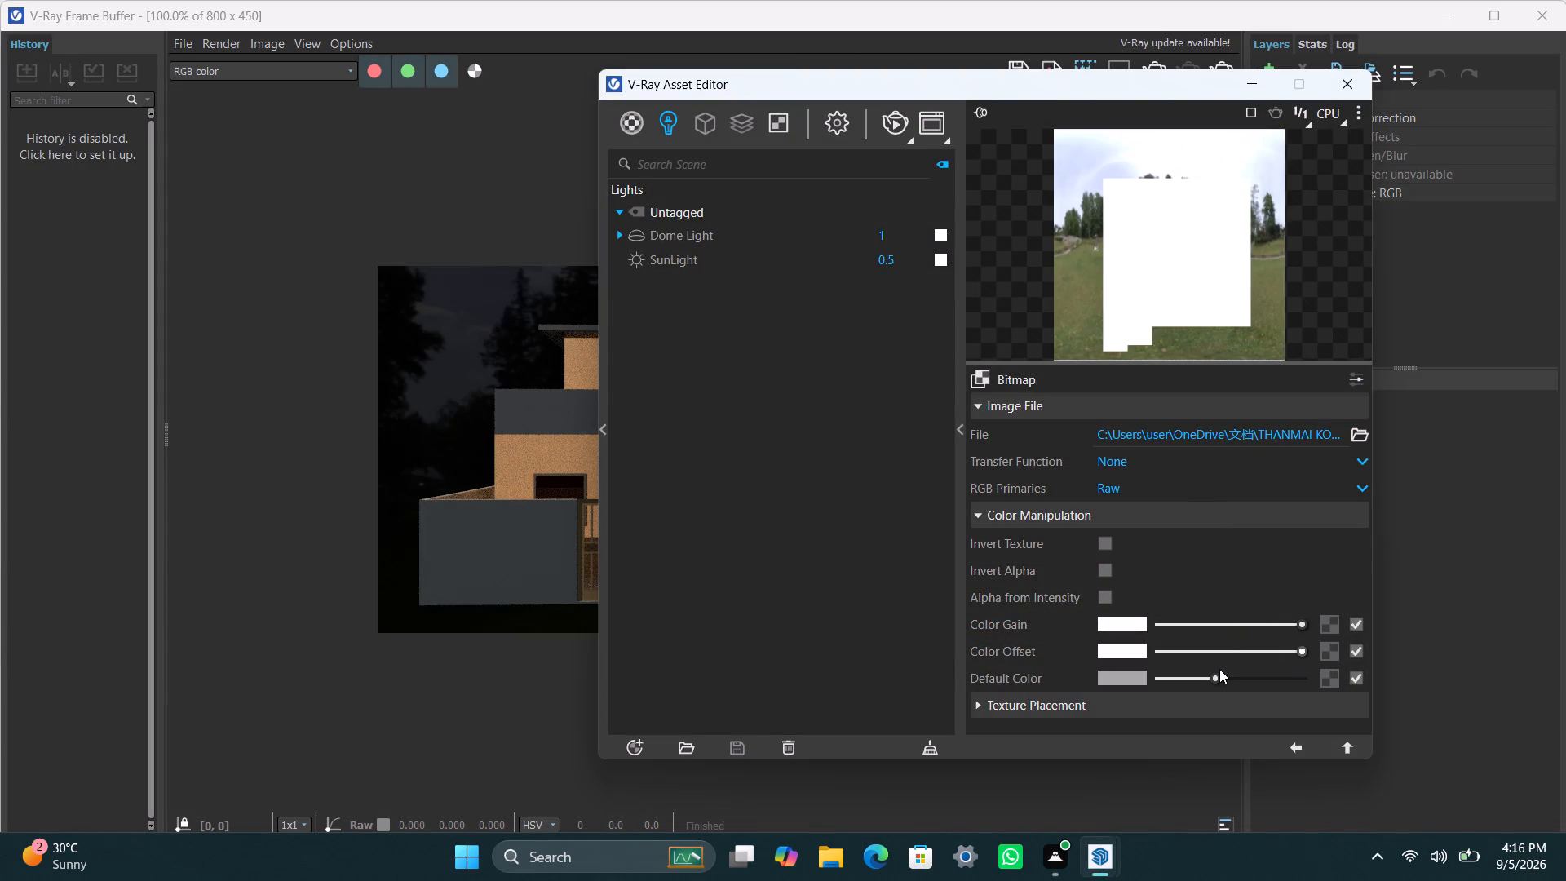
{"action": "left_click_drag", "start_coordinate": [1305, 646], "coordinate": [1169, 656]}
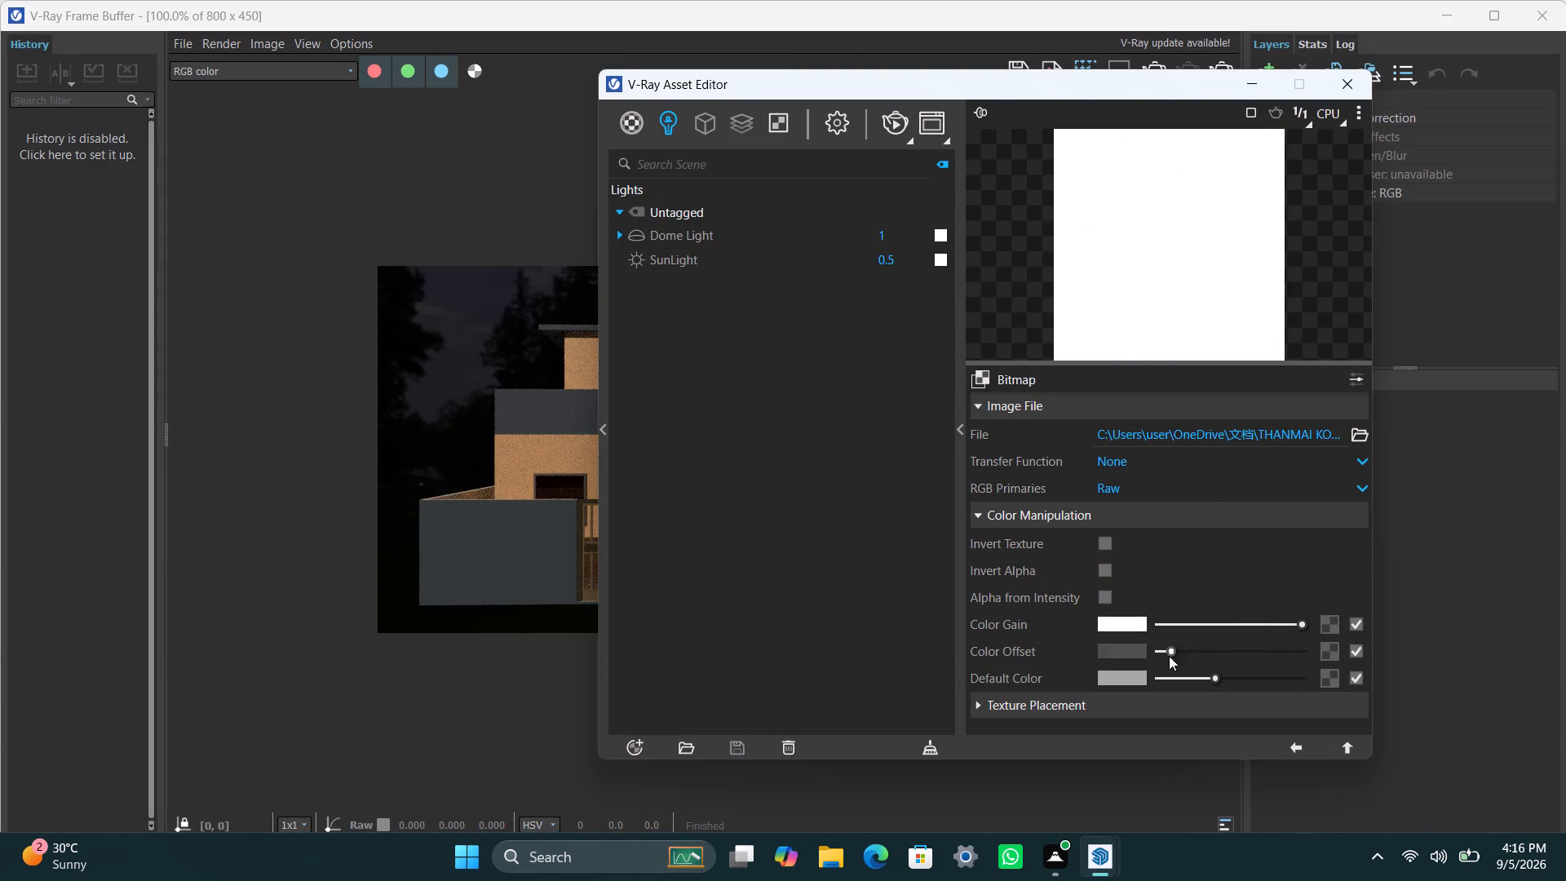
{"action": "left_click_drag", "start_coordinate": [1169, 656], "coordinate": [1152, 656]}
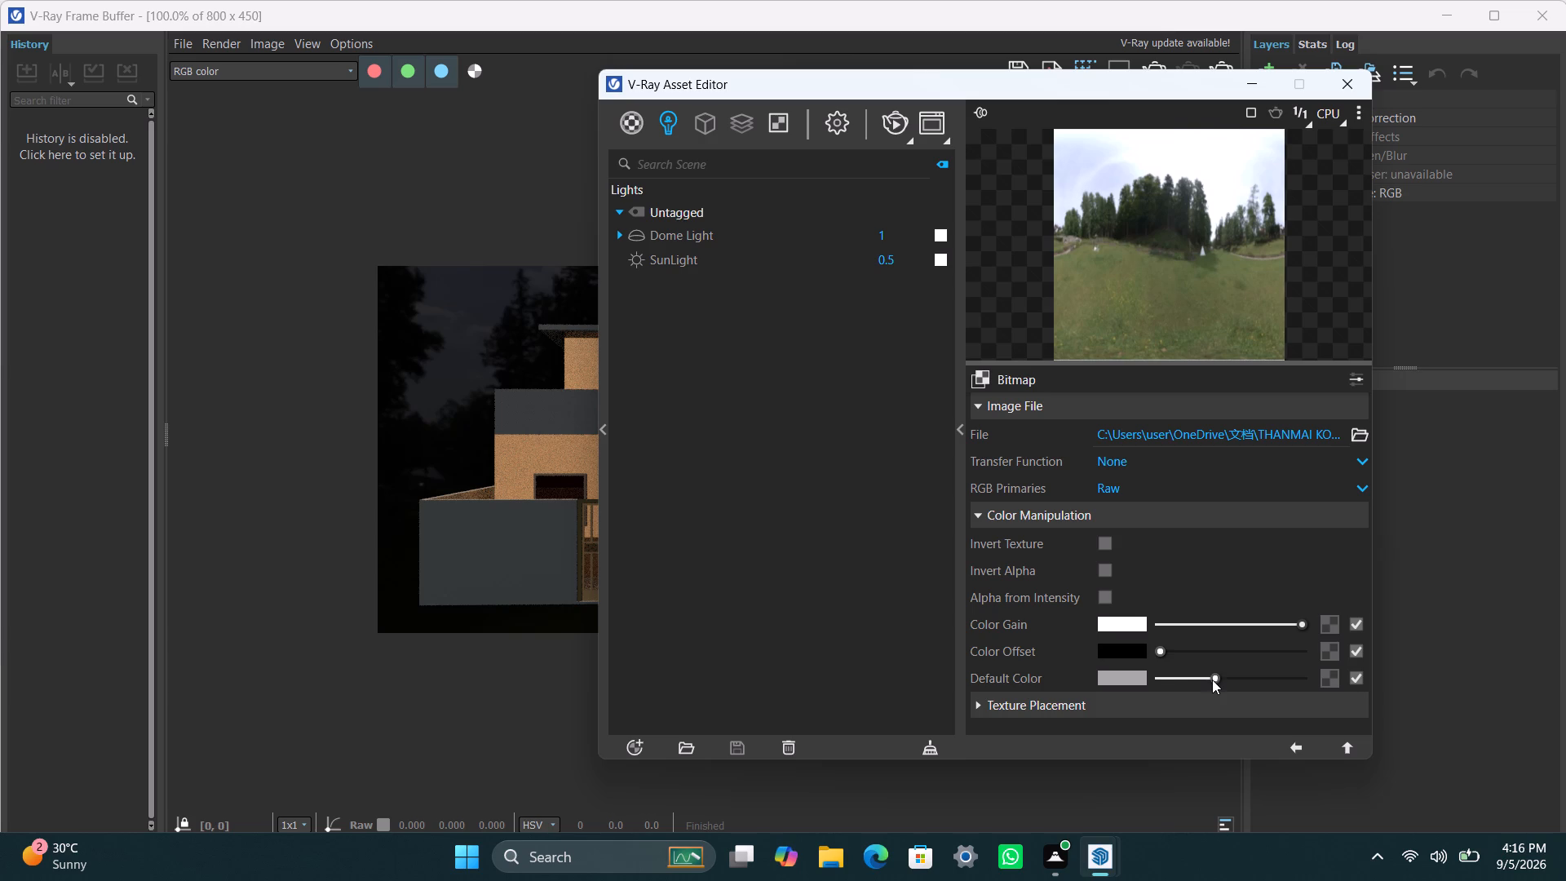
{"action": "left_click_drag", "start_coordinate": [1213, 678], "coordinate": [1136, 686]}
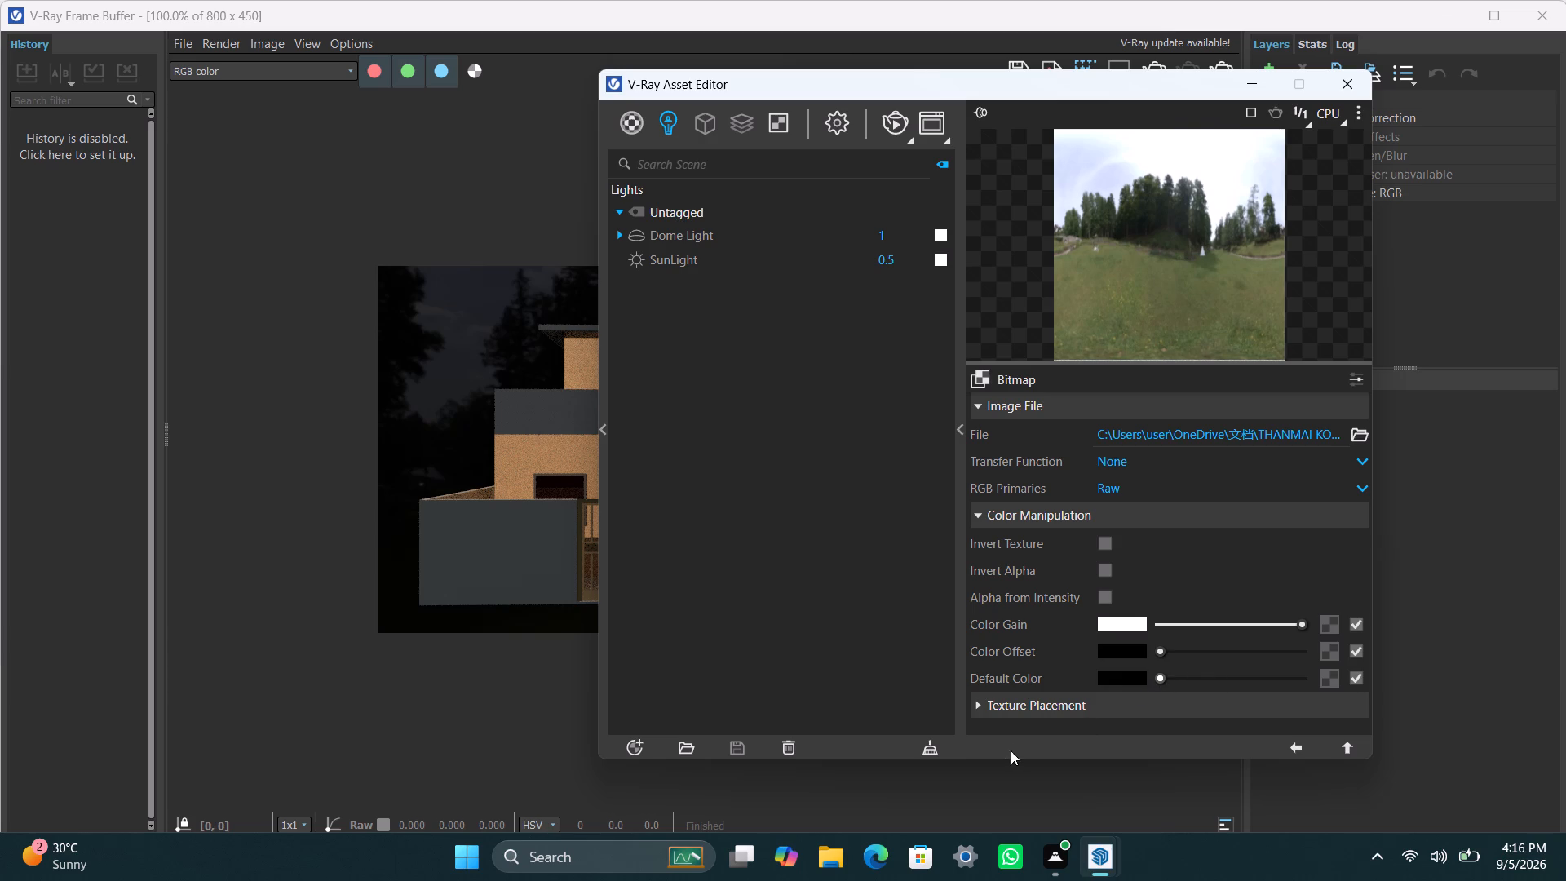
Test render the front view with the adjusted dome texture colours and stop the render.
{"action": "left_click", "coordinate": [907, 129]}
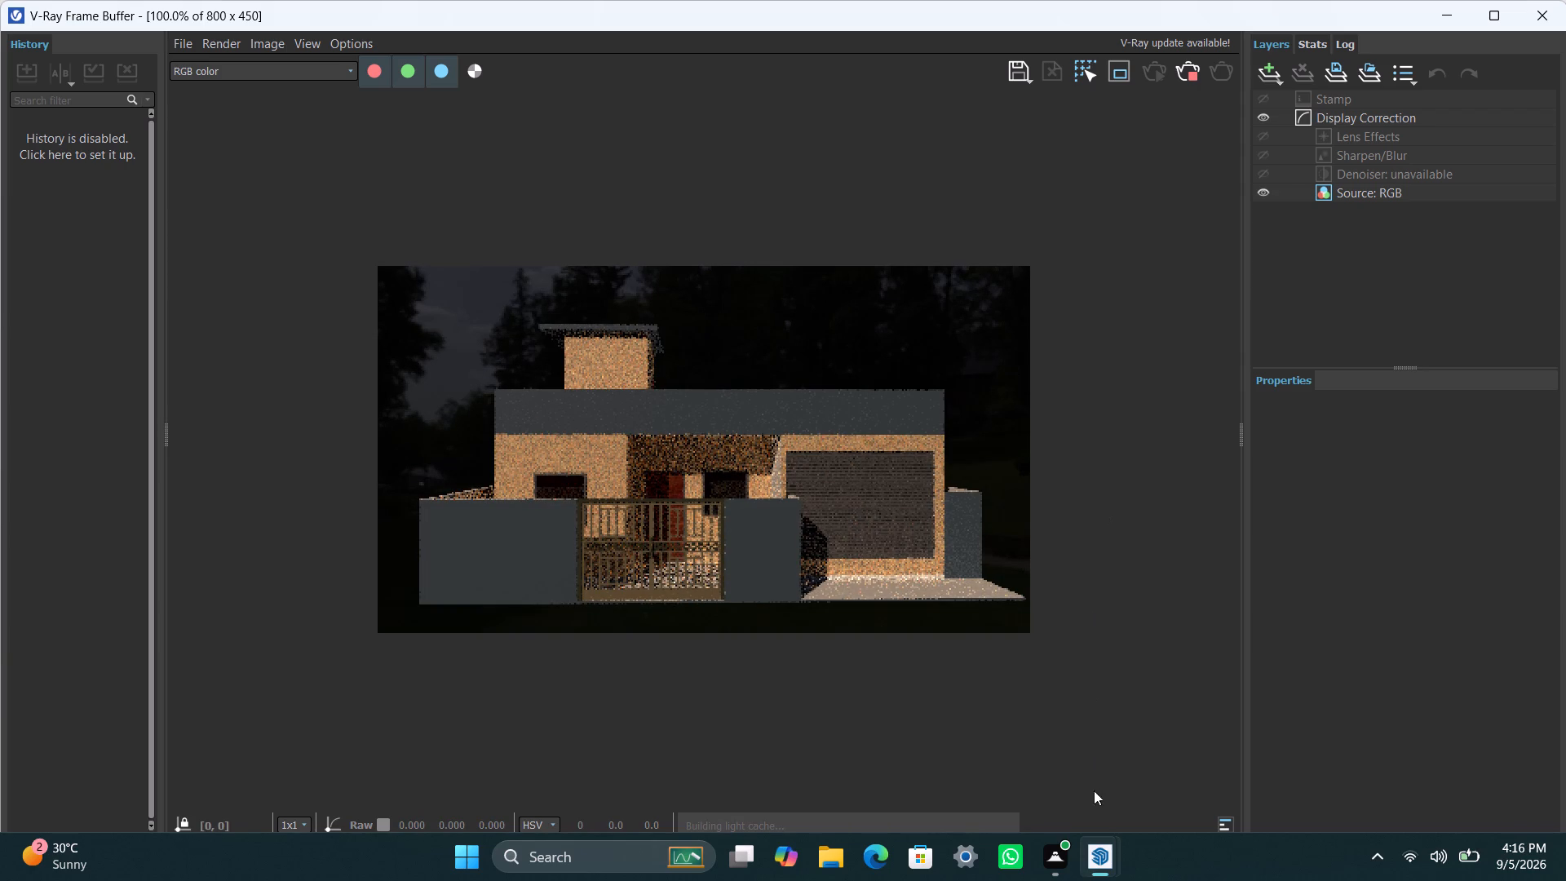
{"action": "left_click", "coordinate": [1194, 69]}
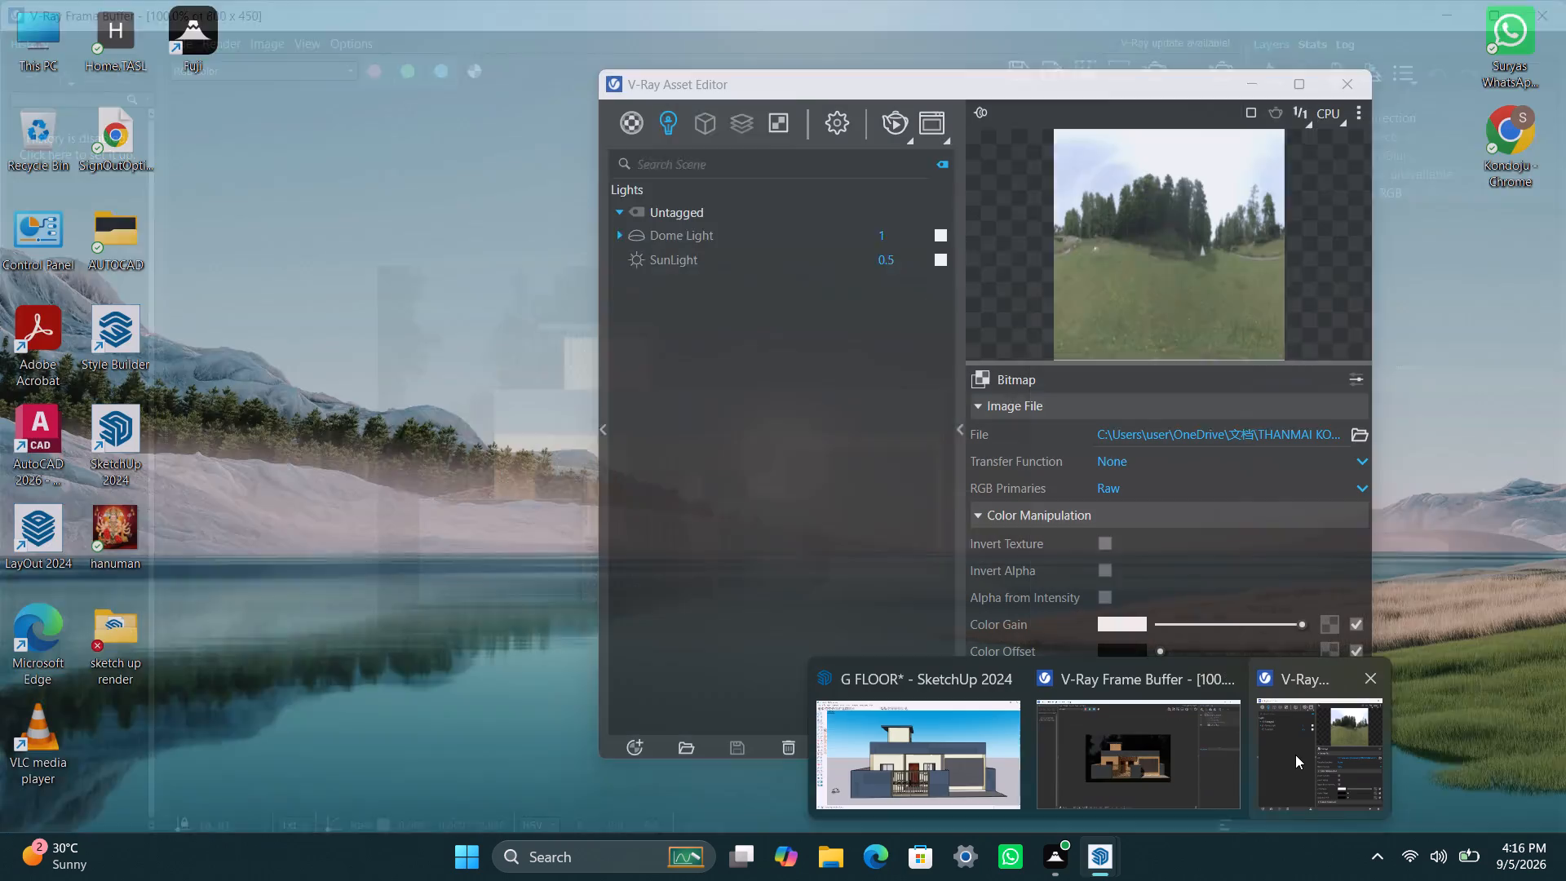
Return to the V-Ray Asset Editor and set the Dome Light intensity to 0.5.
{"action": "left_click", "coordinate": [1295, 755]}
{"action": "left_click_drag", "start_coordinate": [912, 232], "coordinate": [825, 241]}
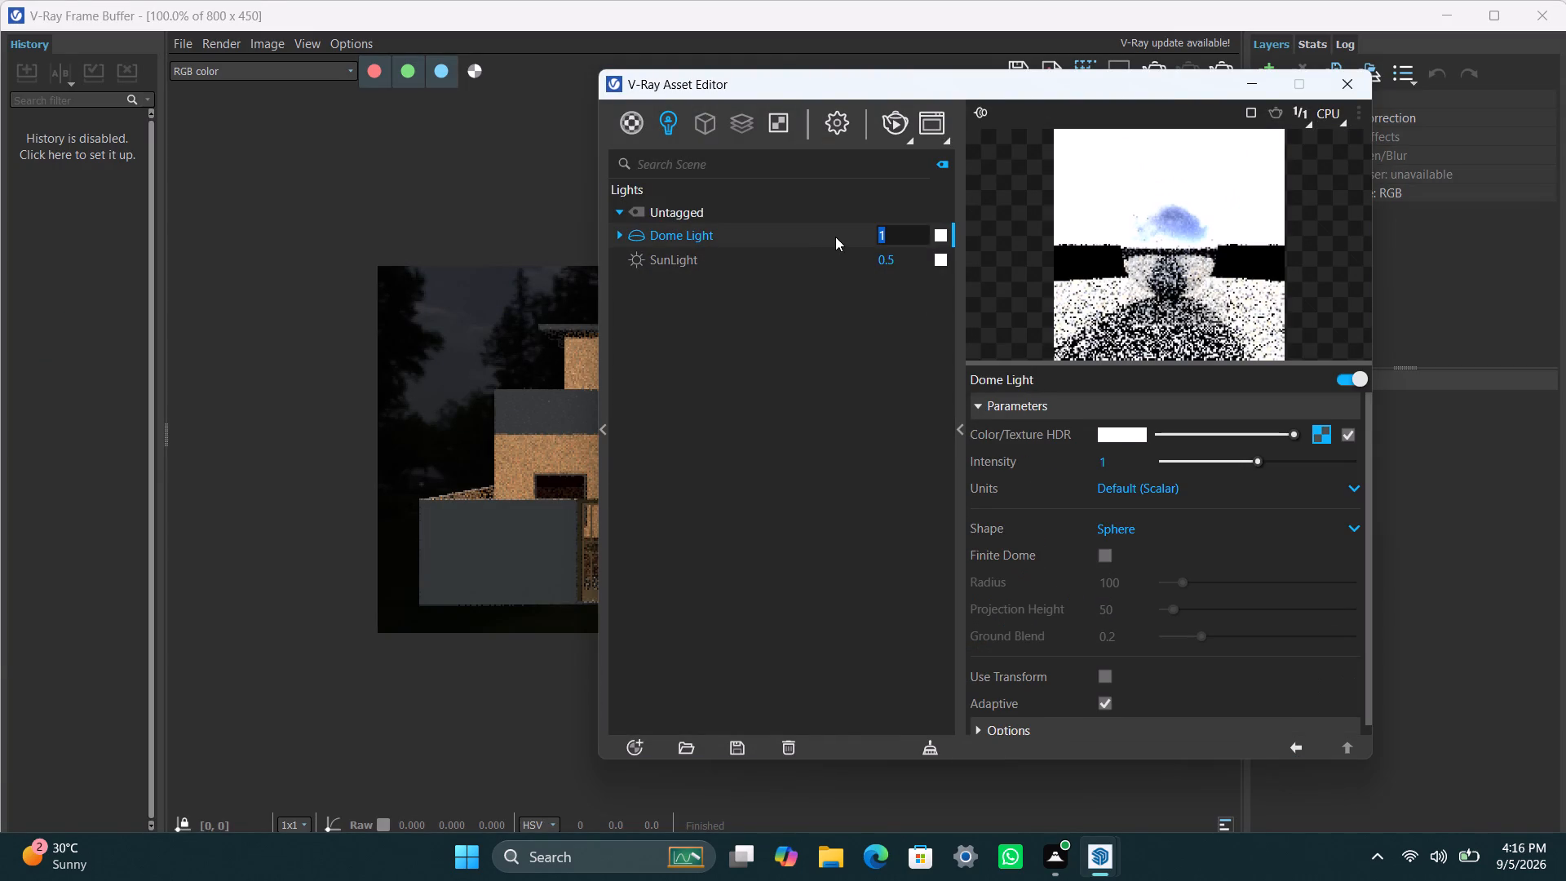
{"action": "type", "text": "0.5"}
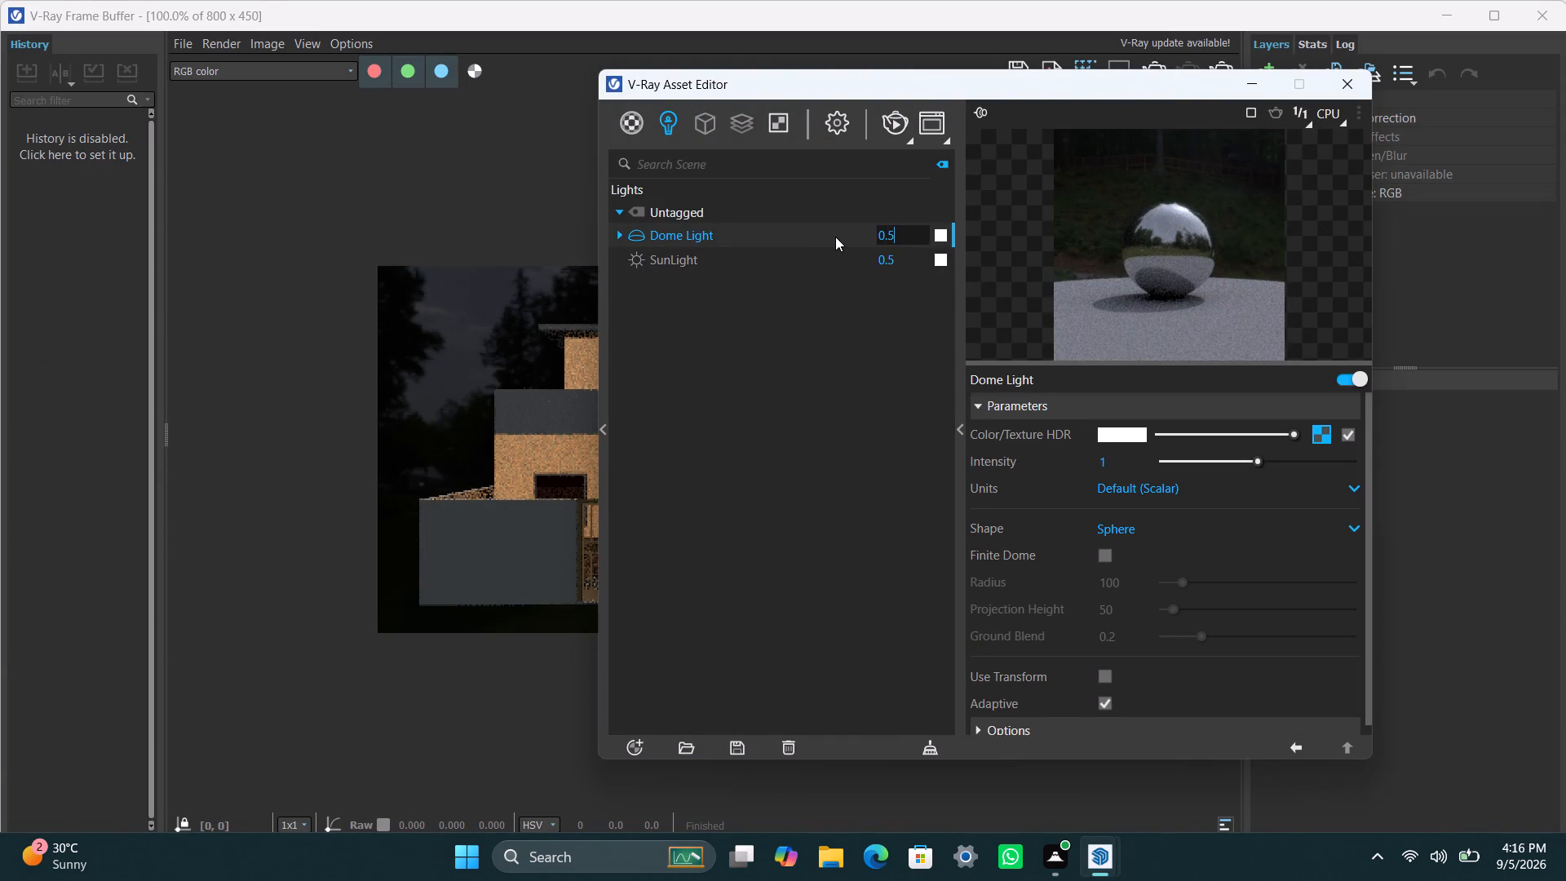
Set the Dome Light intensity to 5.
{"action": "left_click_drag", "start_coordinate": [900, 232], "coordinate": [829, 246]}
{"action": "left_click_drag", "start_coordinate": [829, 246], "coordinate": [828, 246]}
{"action": "key", "text": "5"}
{"action": "left_click", "coordinate": [831, 532]}
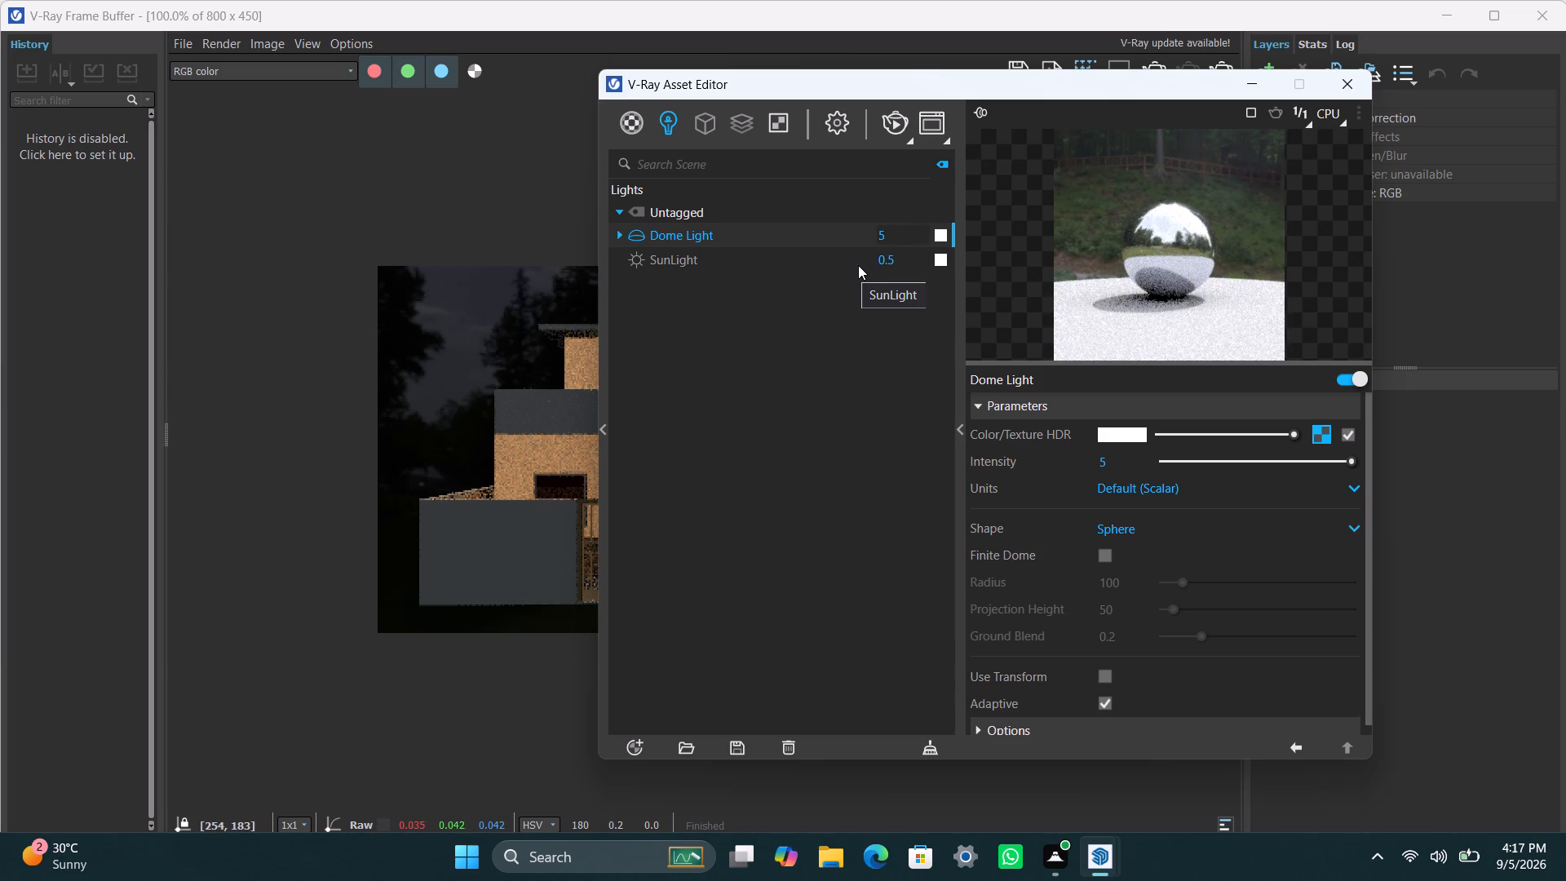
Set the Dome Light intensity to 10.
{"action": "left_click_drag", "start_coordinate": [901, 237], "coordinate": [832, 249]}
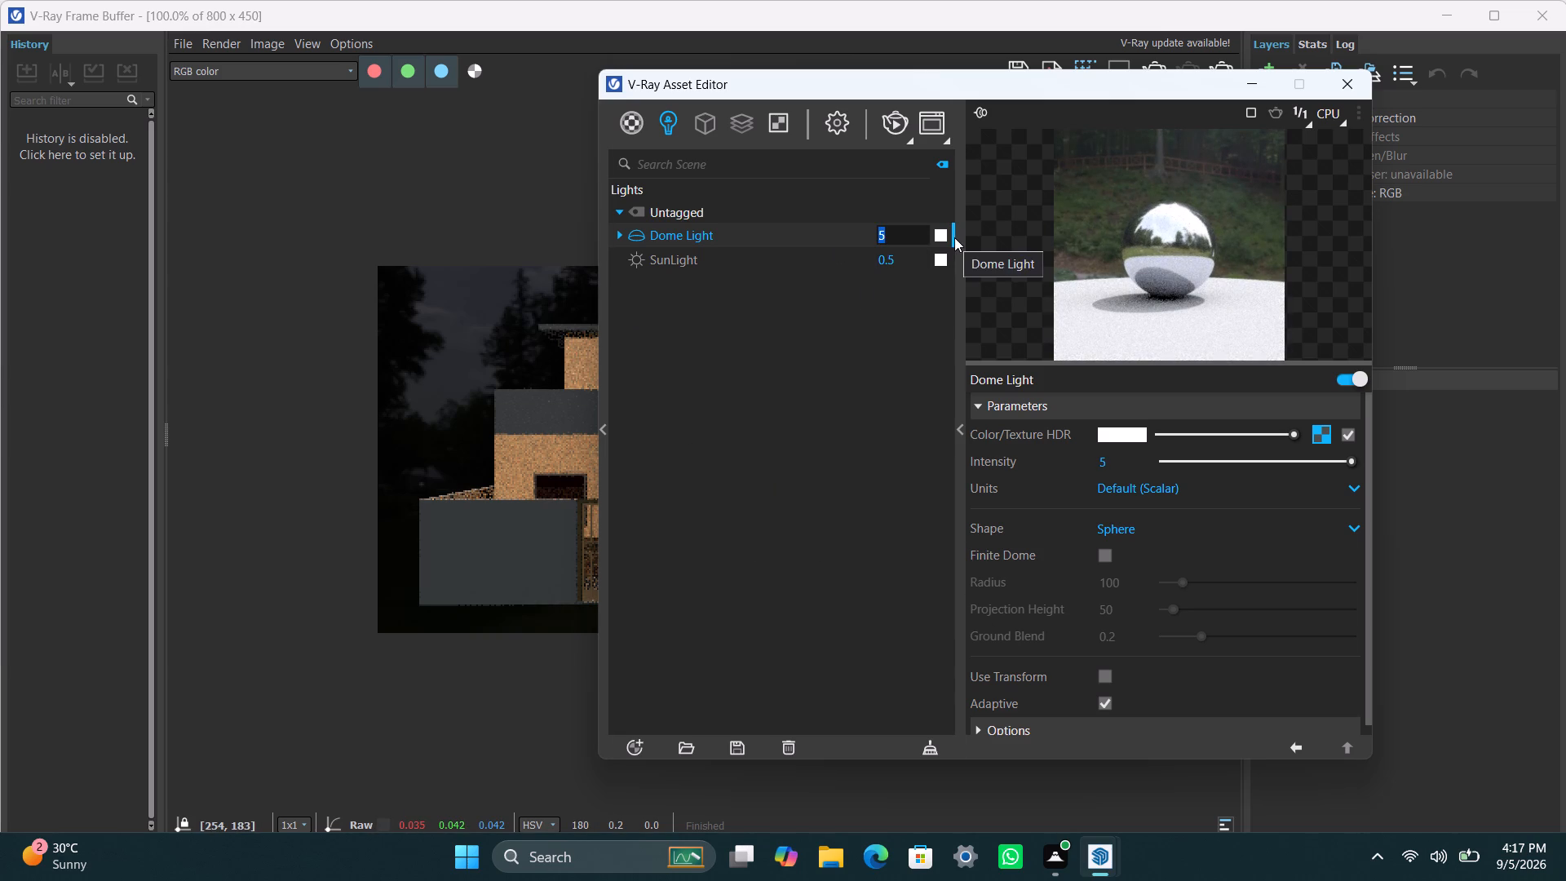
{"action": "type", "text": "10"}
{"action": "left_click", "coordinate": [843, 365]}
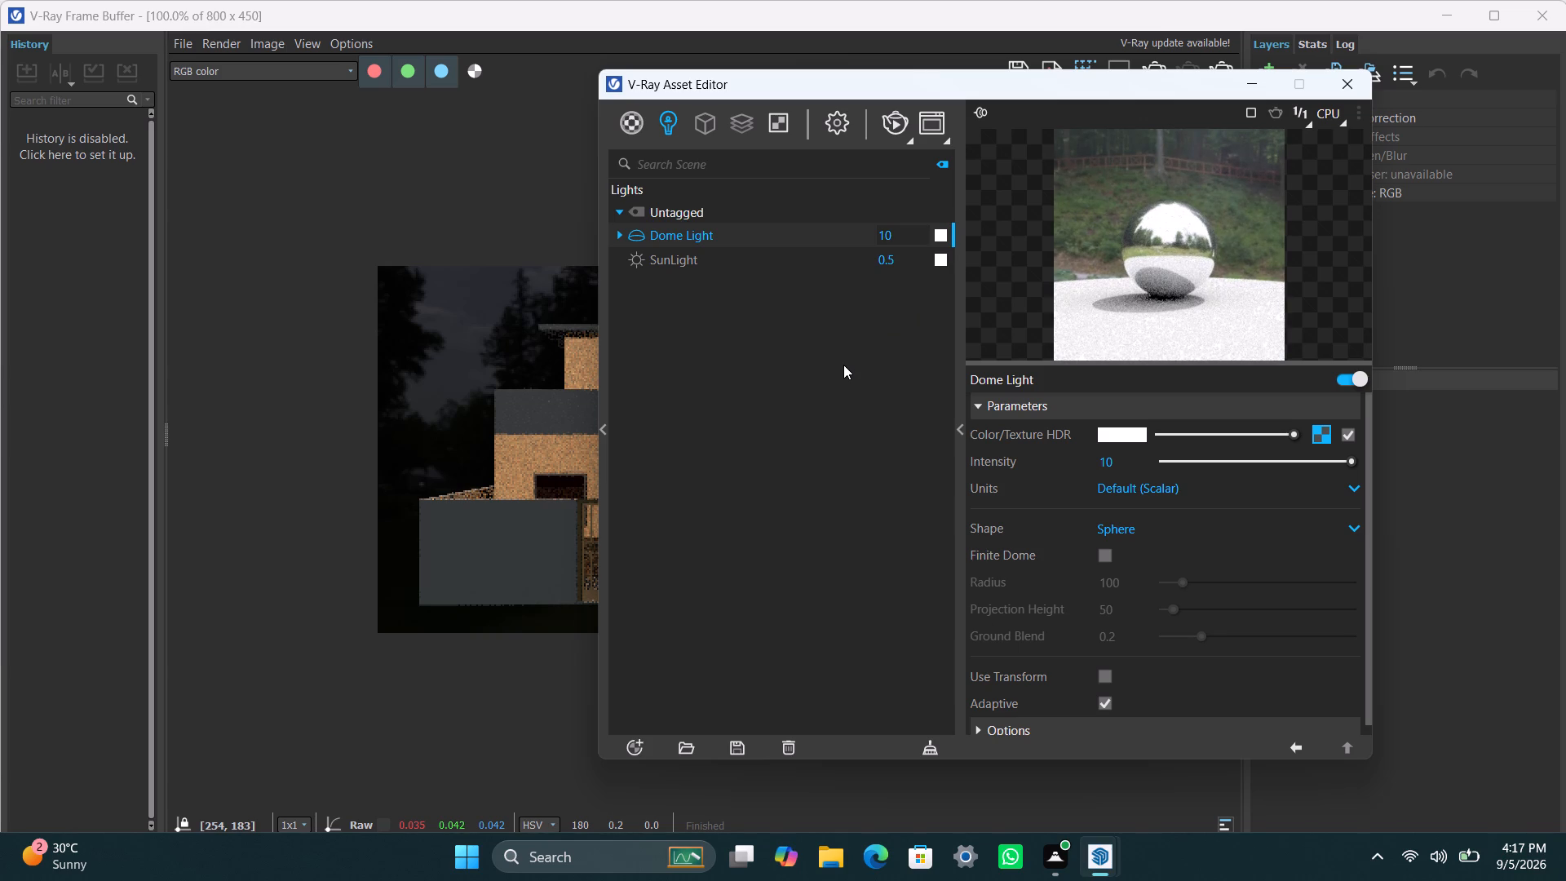
Set the Dome Light intensity to 8.
{"action": "left_click_drag", "start_coordinate": [909, 234], "coordinate": [874, 236]}
{"action": "key", "text": "8"}
{"action": "left_click", "coordinate": [859, 357]}
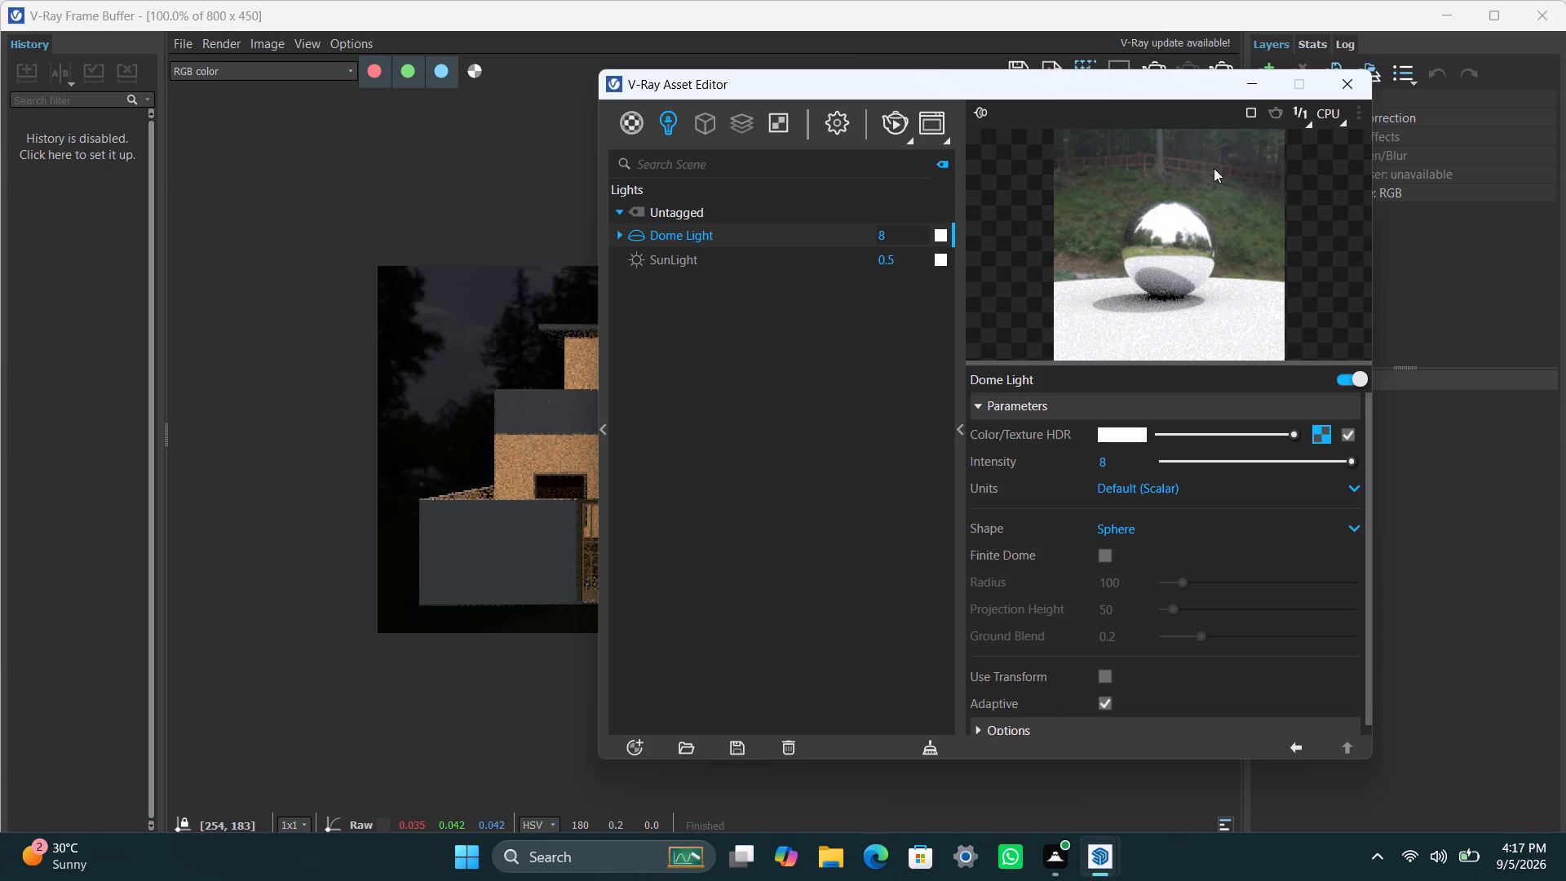
Start a test render, return to the V-Ray Asset Editor and set the SunLight intensity to 0.2.
{"action": "left_click", "coordinate": [890, 124]}
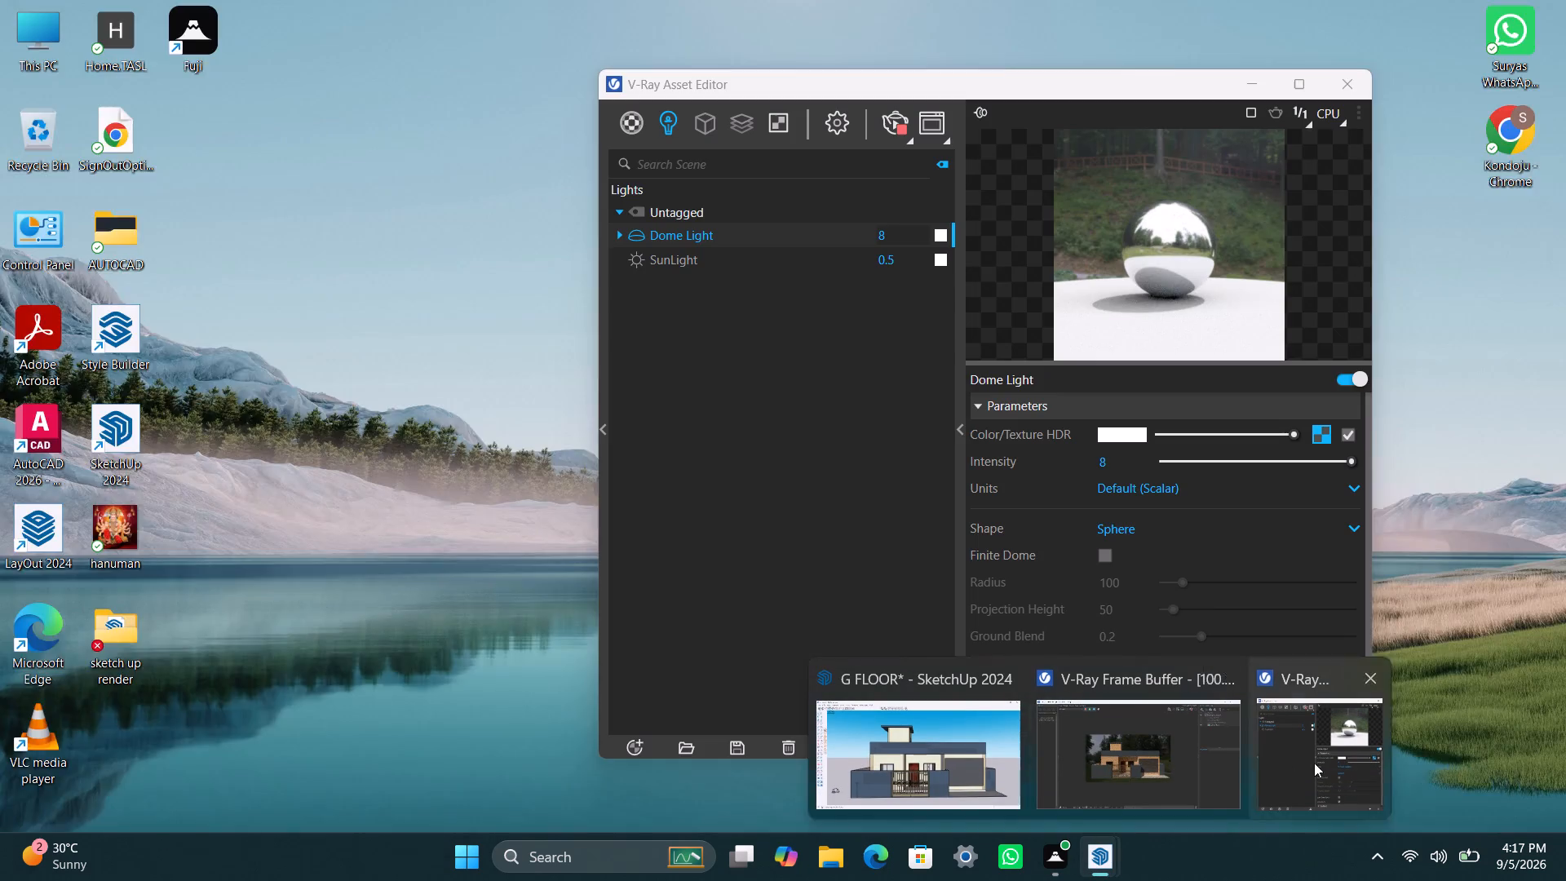
{"action": "left_click", "coordinate": [1314, 762]}
{"action": "left_click_drag", "start_coordinate": [908, 259], "coordinate": [833, 269]}
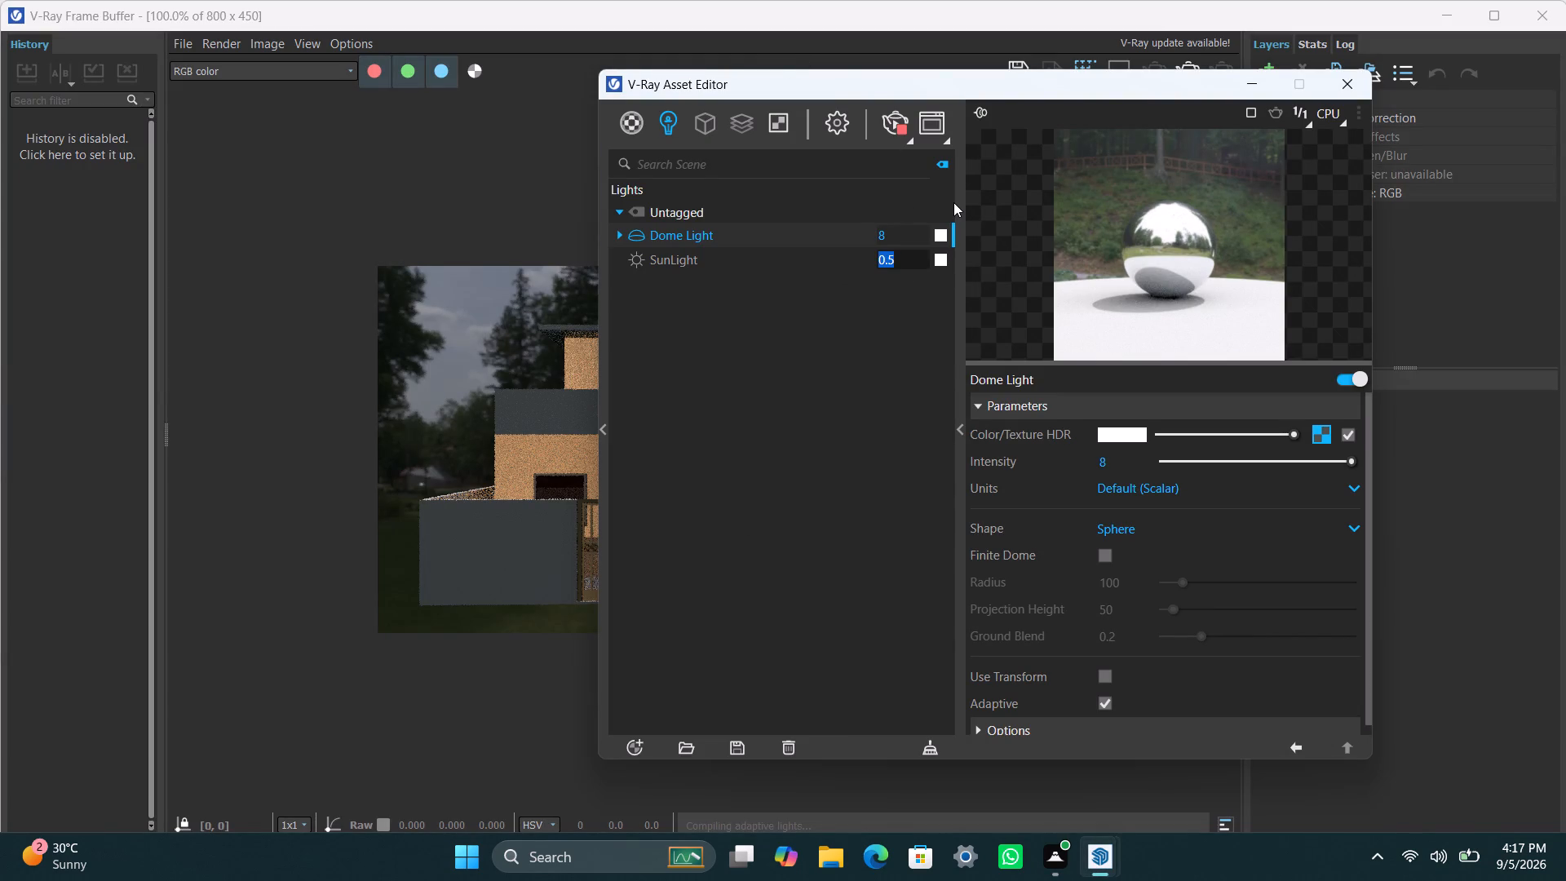
{"action": "type", "text": "0.3"}
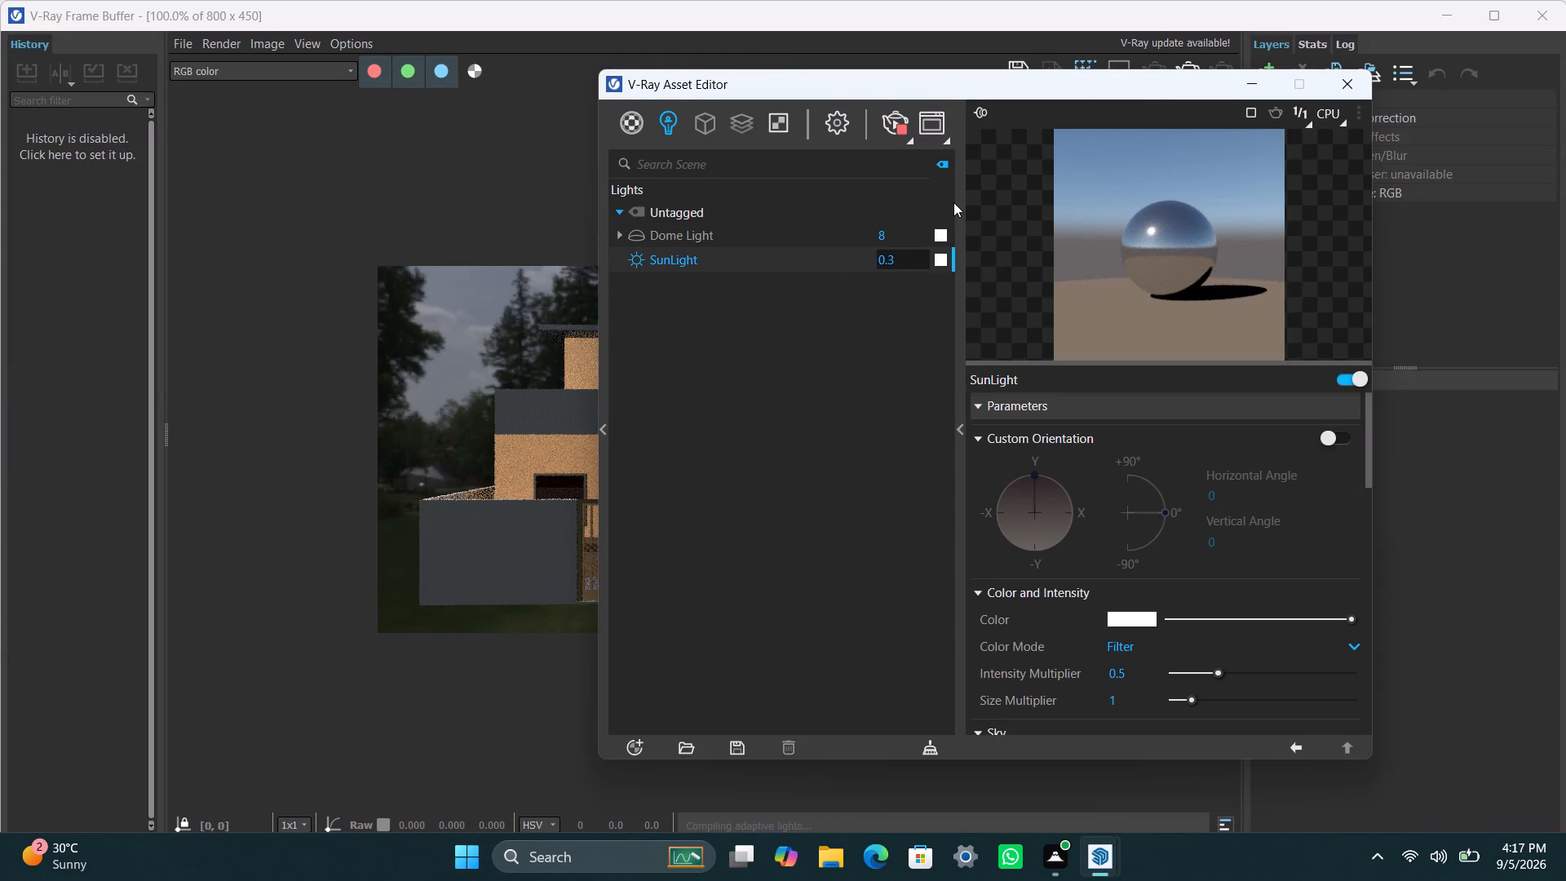
{"action": "key", "text": "BackSpace"}
{"action": "key", "text": "2"}
{"action": "left_click", "coordinate": [387, 193]}
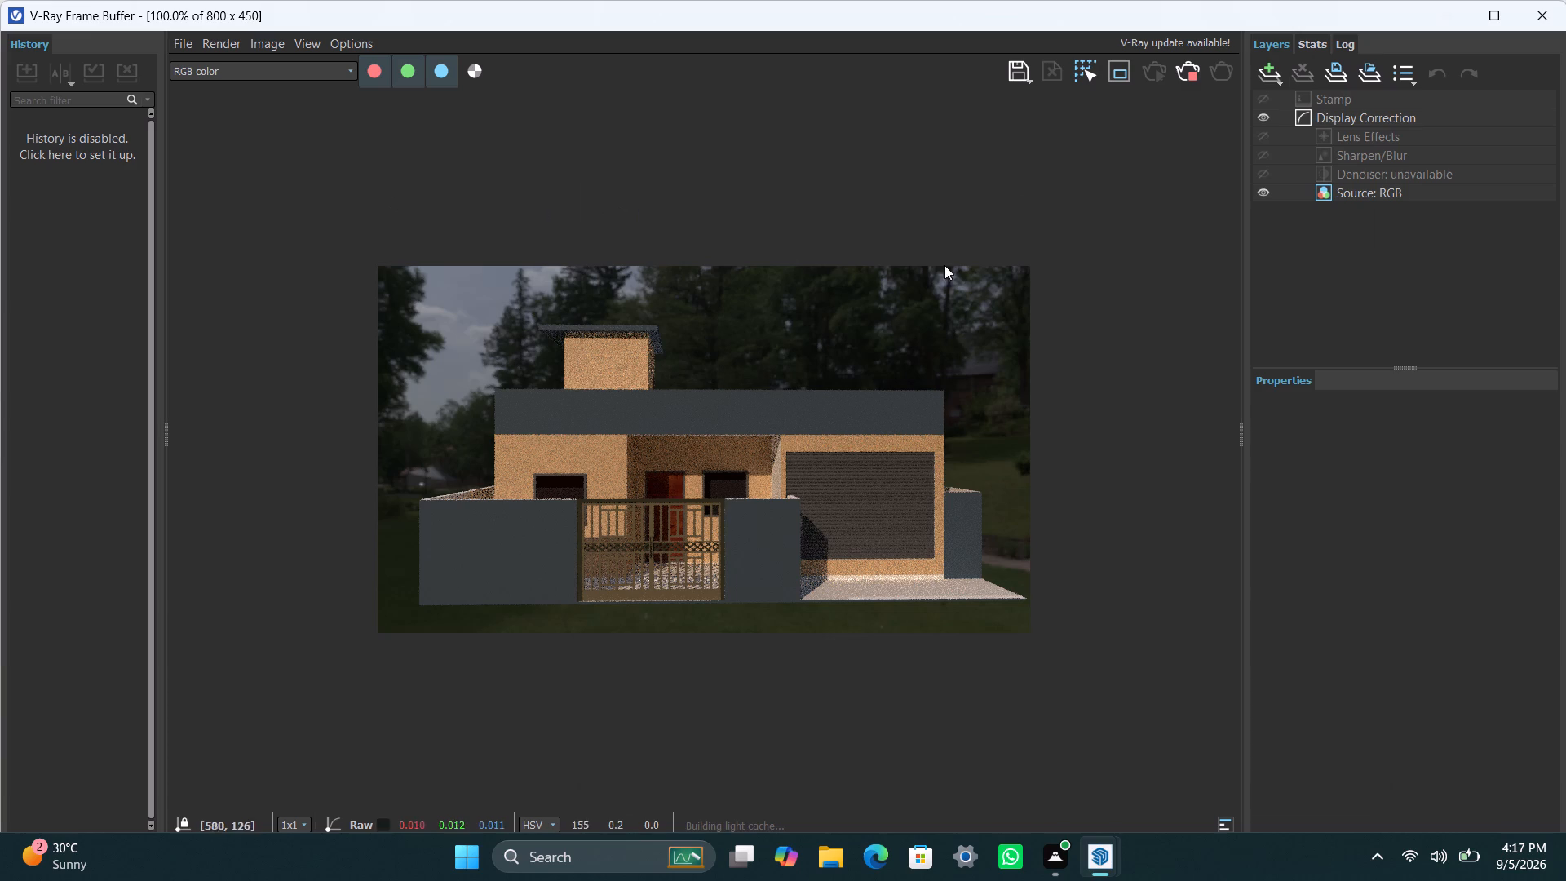
Stop the running render, test render the front view with the reduced sunlight, stop it and put the frame buffer away.
{"action": "left_click", "coordinate": [1192, 69]}
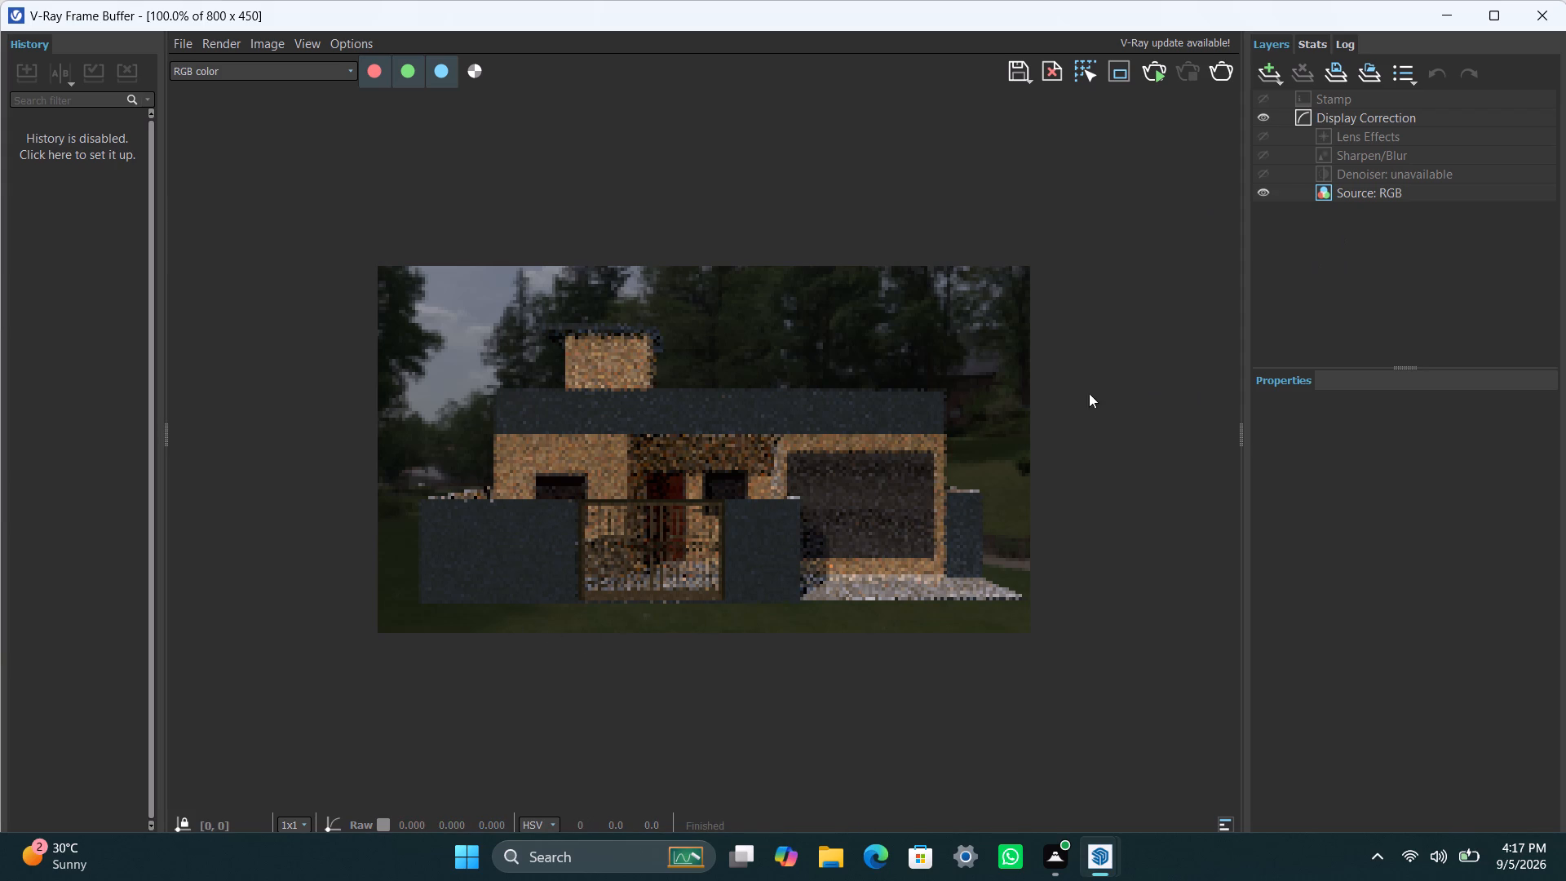
{"action": "left_click", "coordinate": [1157, 73]}
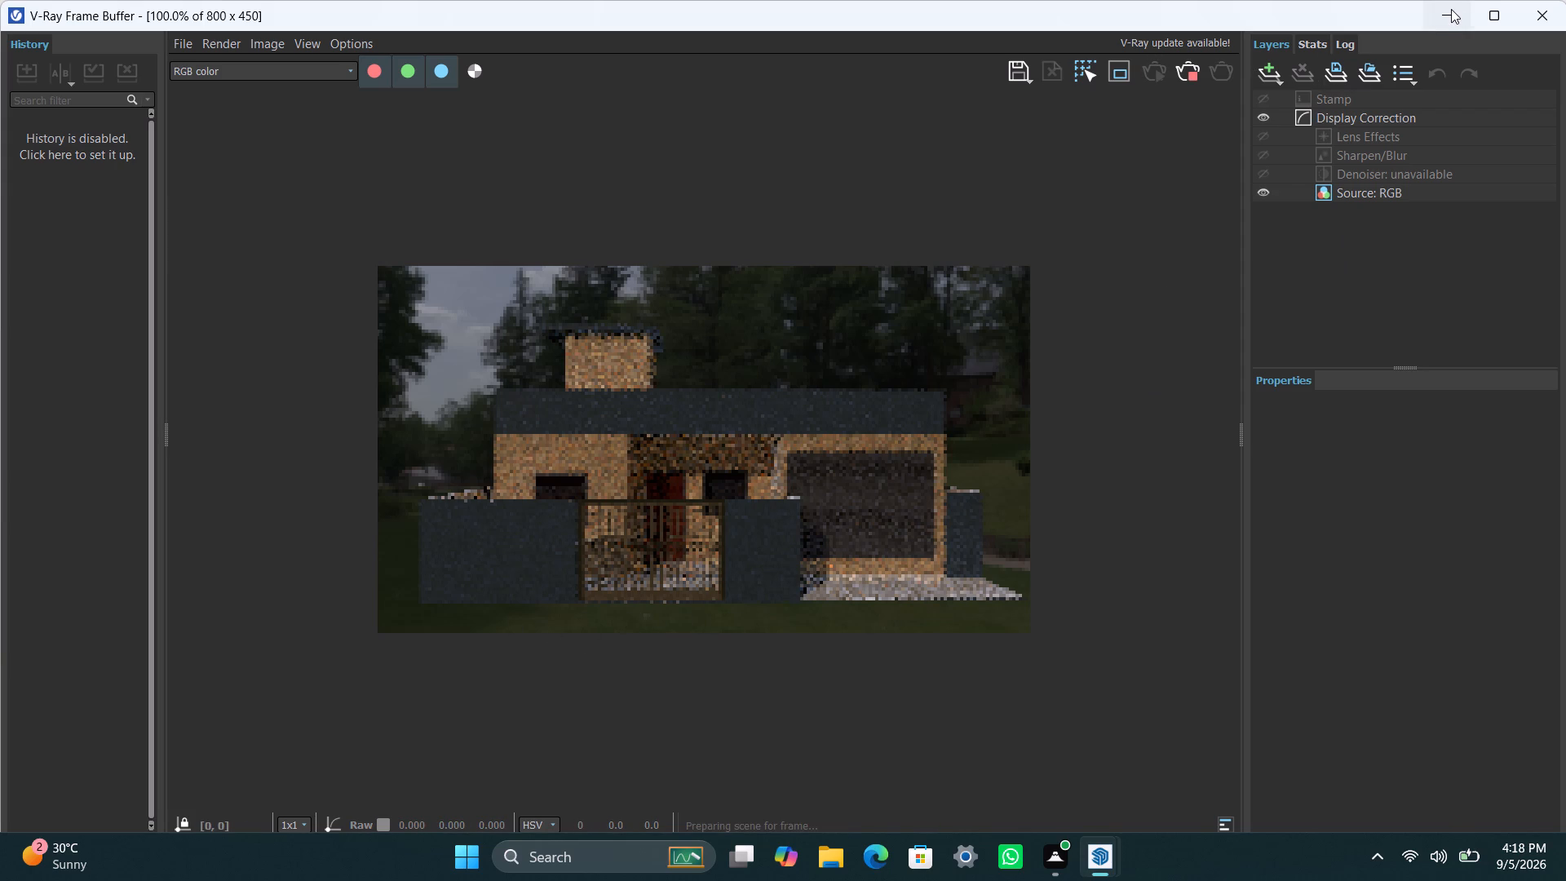
{"action": "left_click", "coordinate": [1188, 71]}
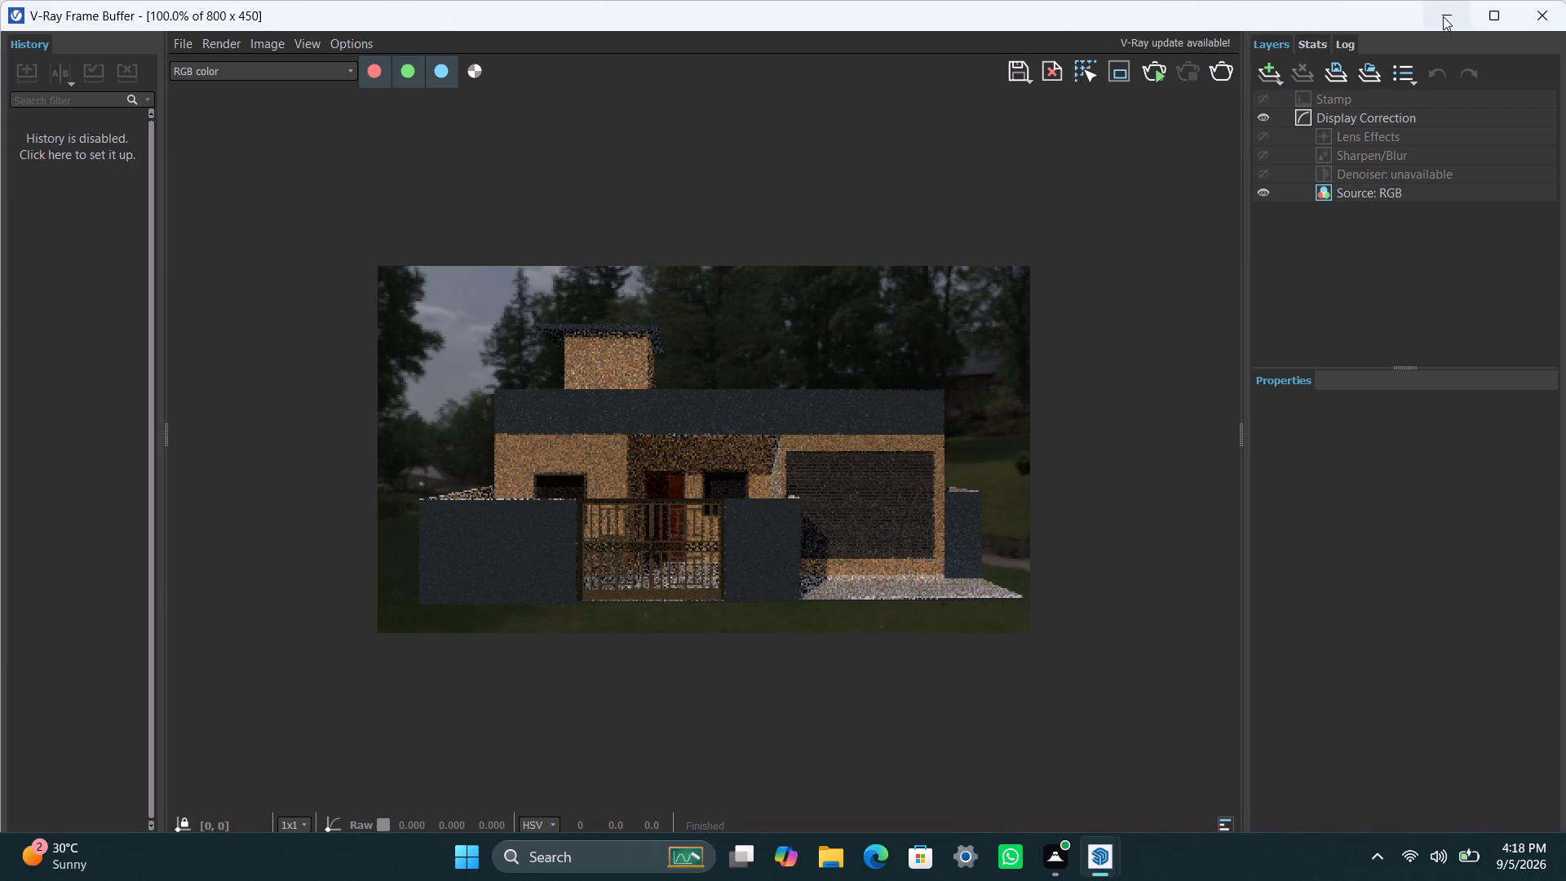
{"action": "left_click", "coordinate": [1443, 15]}
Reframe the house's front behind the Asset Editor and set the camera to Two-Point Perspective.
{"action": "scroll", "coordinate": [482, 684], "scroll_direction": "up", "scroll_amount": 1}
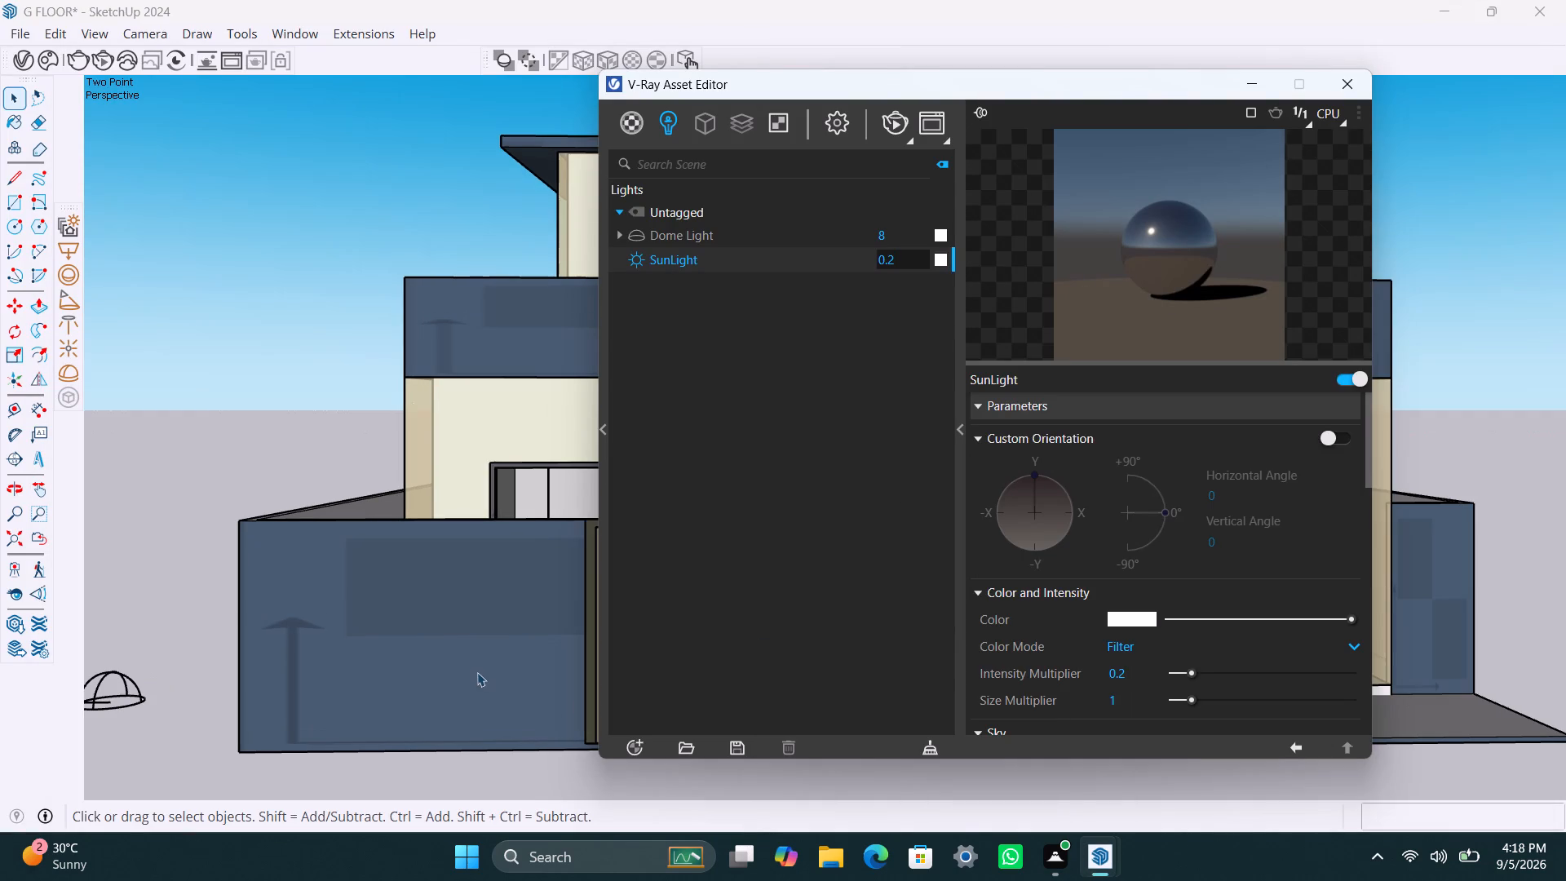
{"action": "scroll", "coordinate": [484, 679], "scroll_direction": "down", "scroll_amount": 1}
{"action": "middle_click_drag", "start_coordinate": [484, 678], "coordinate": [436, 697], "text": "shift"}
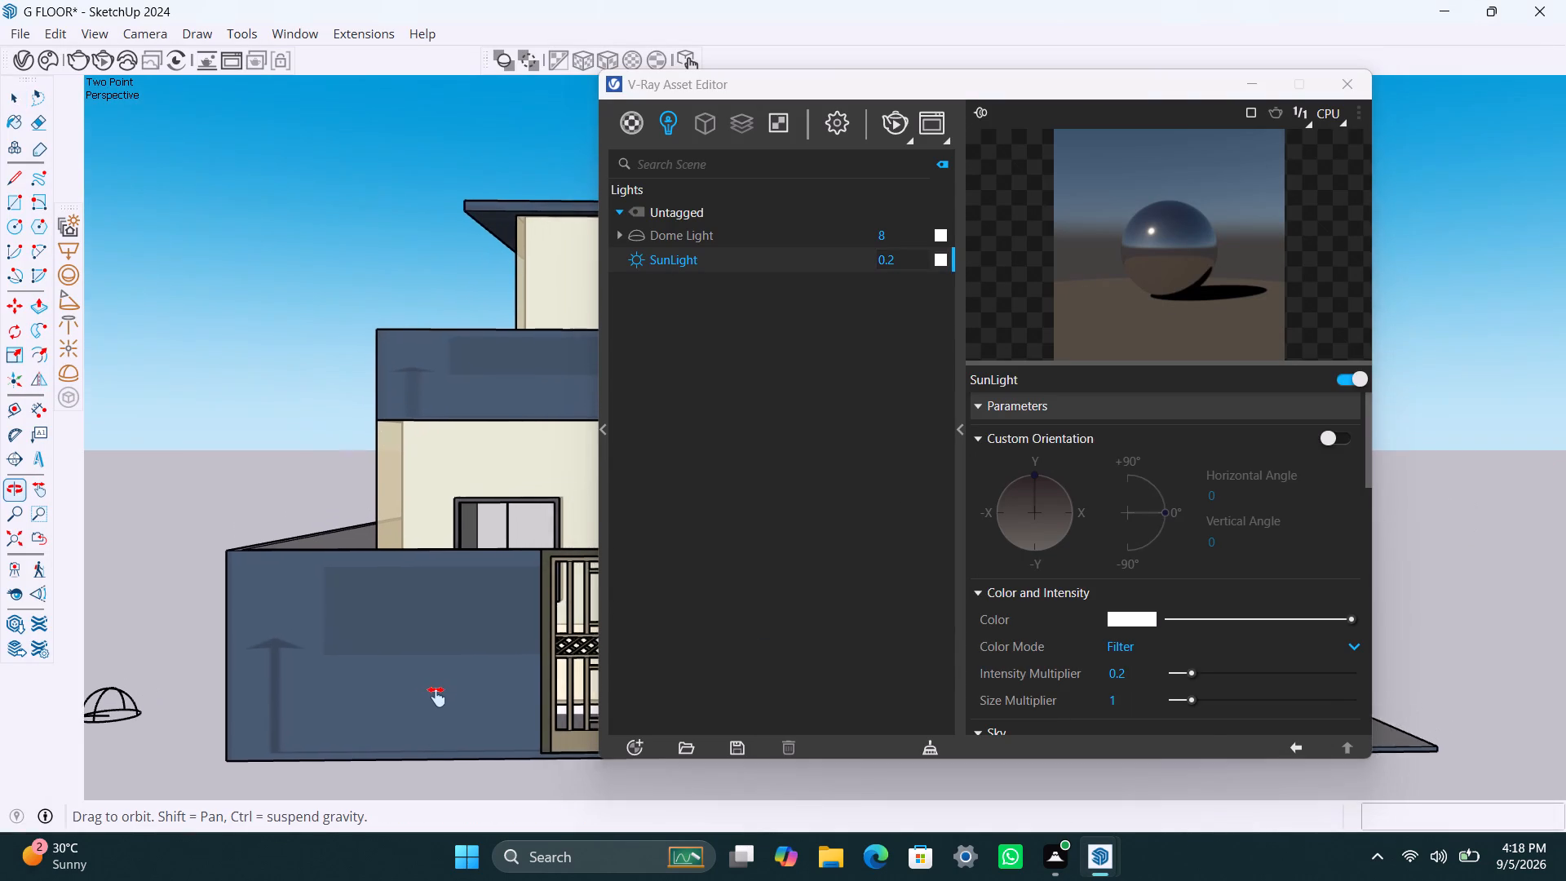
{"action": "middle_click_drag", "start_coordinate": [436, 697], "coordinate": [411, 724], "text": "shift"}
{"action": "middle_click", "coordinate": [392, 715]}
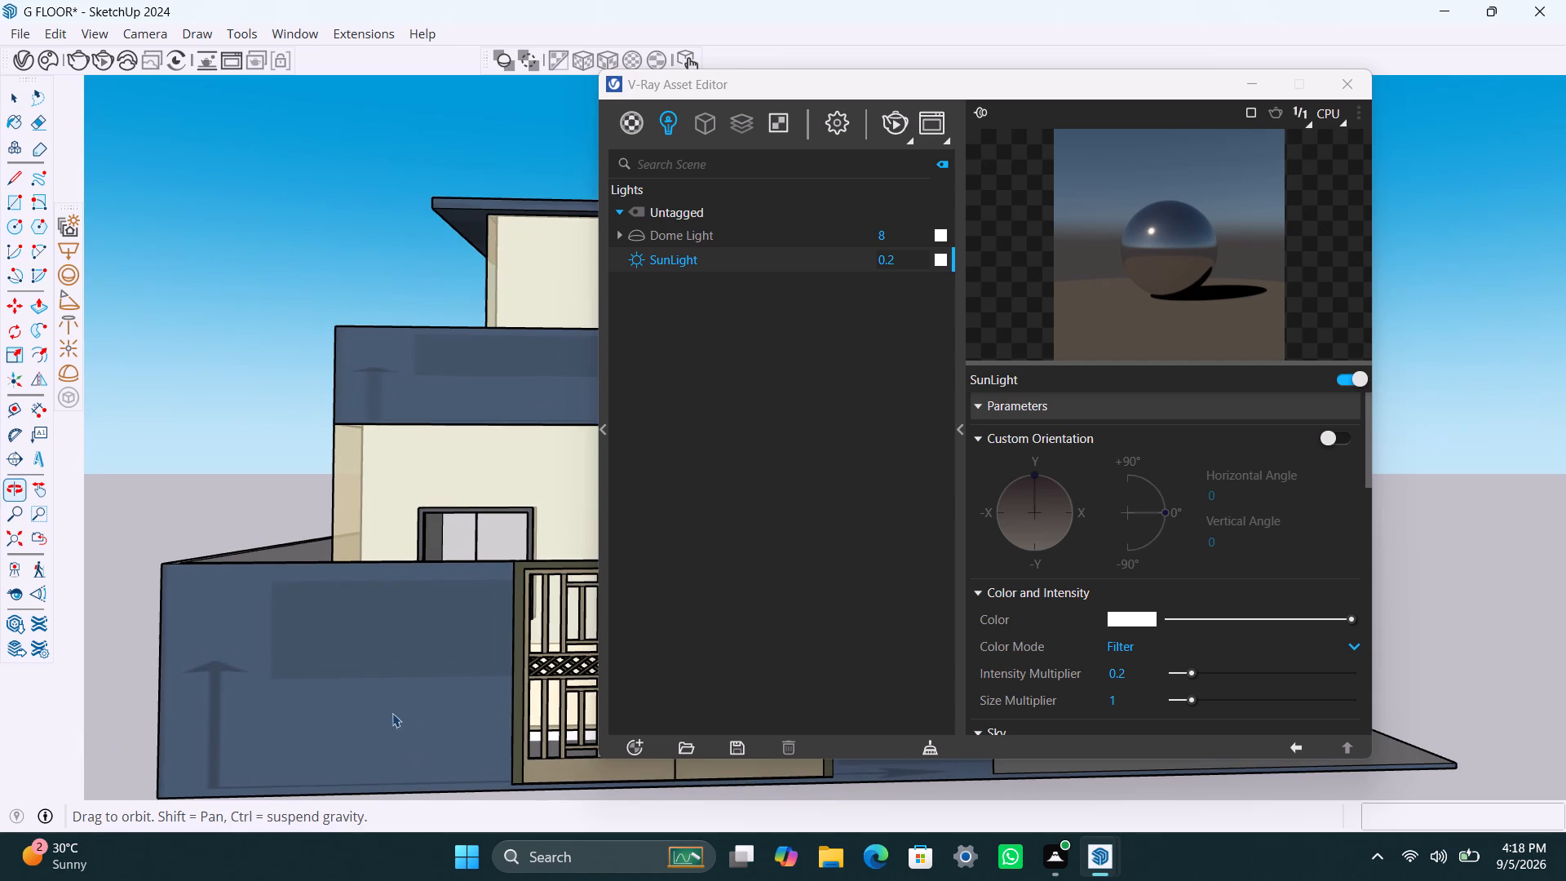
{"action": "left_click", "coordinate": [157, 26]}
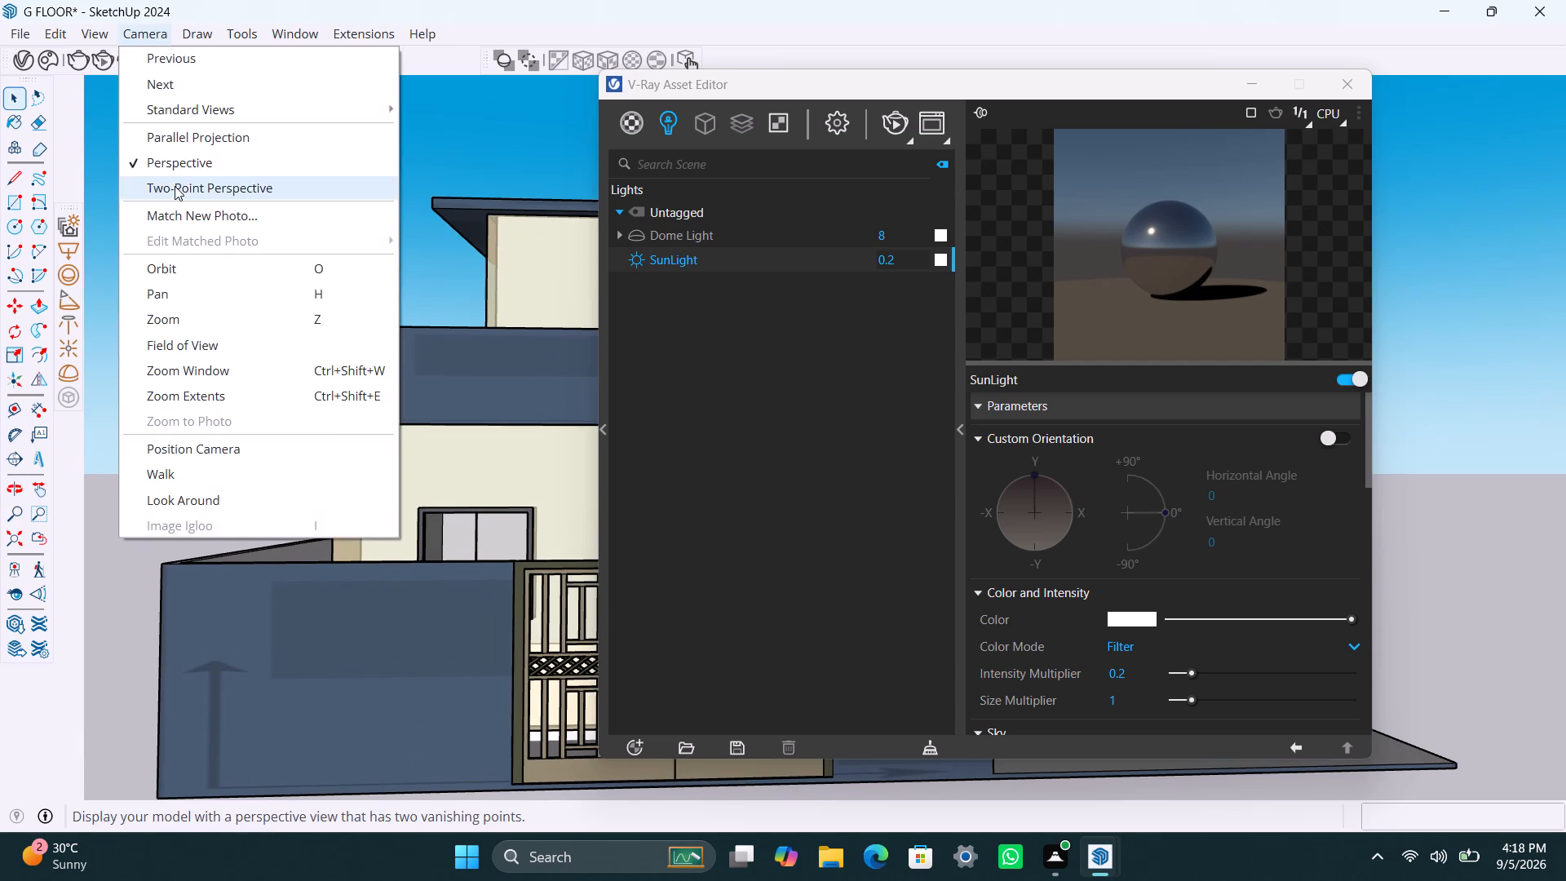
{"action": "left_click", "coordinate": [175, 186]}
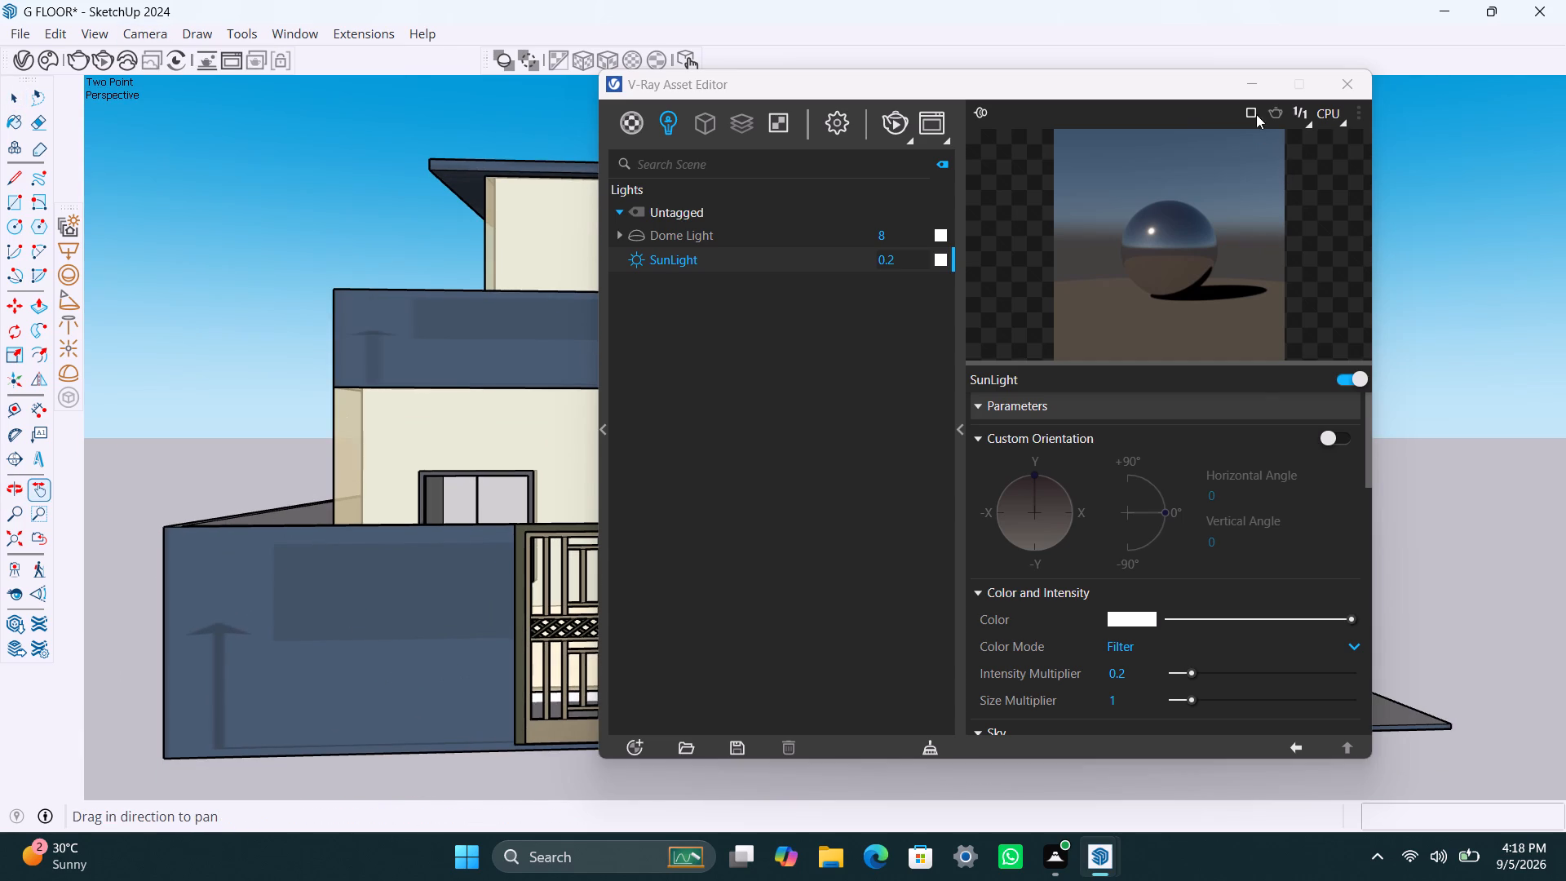
Minimise the Asset Editor, reframe the whole front facade with the gate and shutter closer, and set the camera to Two-Point Perspective.
{"action": "left_click", "coordinate": [1254, 79]}
{"action": "middle_click_drag", "start_coordinate": [1526, 665], "coordinate": [1503, 702]}
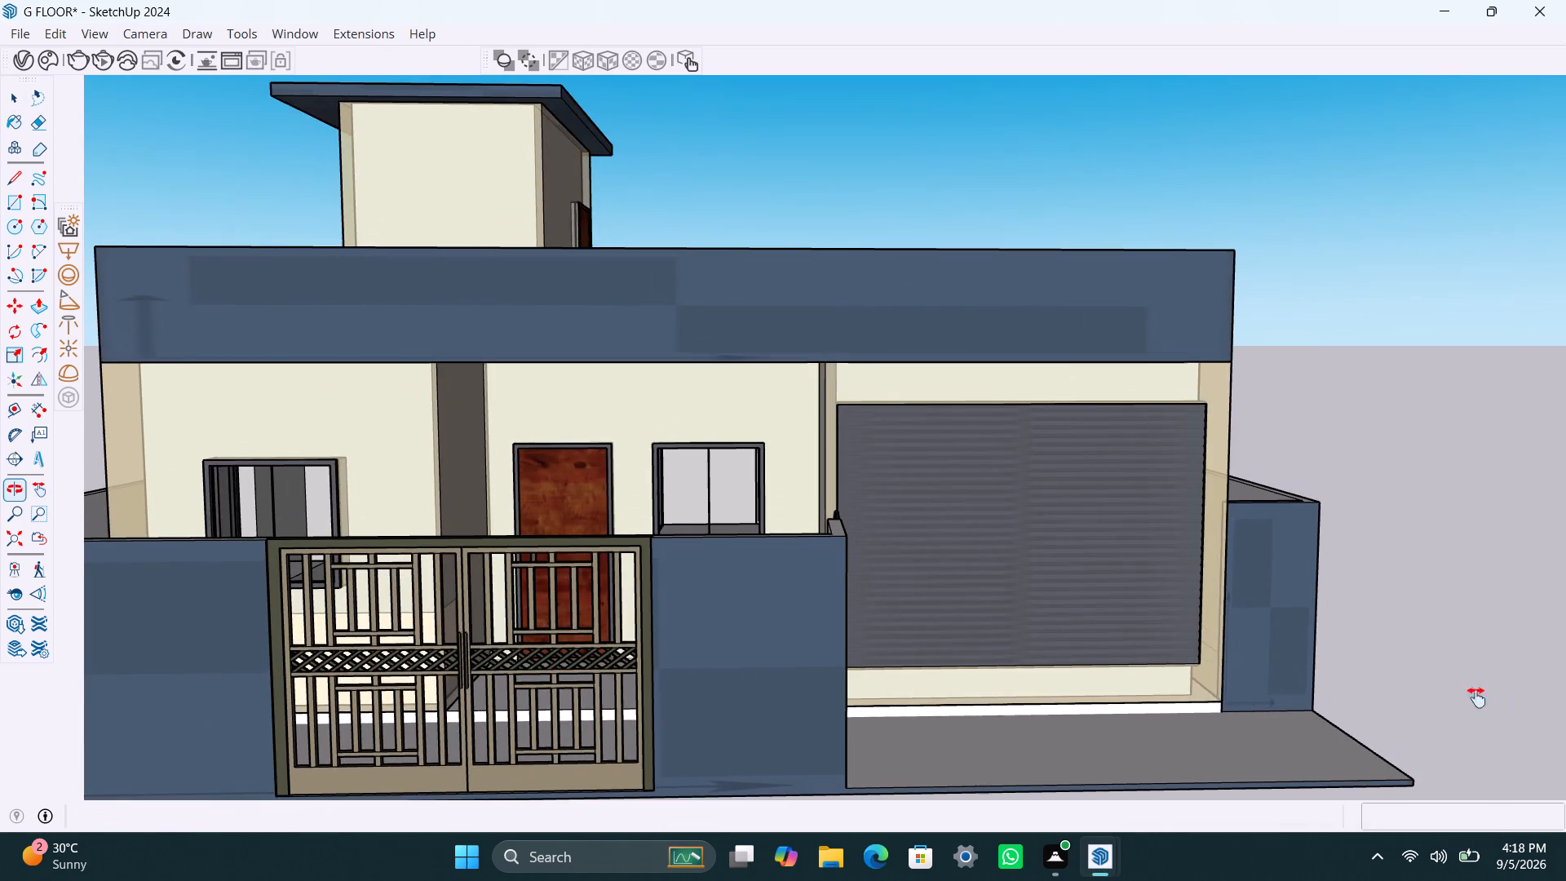
{"action": "scroll", "coordinate": [1290, 707], "scroll_direction": "down", "scroll_amount": 4}
{"action": "middle_click_drag", "start_coordinate": [1254, 692], "coordinate": [1231, 703]}
{"action": "scroll", "coordinate": [1087, 689], "scroll_direction": "up", "scroll_amount": 1}
{"action": "middle_click_drag", "start_coordinate": [994, 682], "coordinate": [980, 637]}
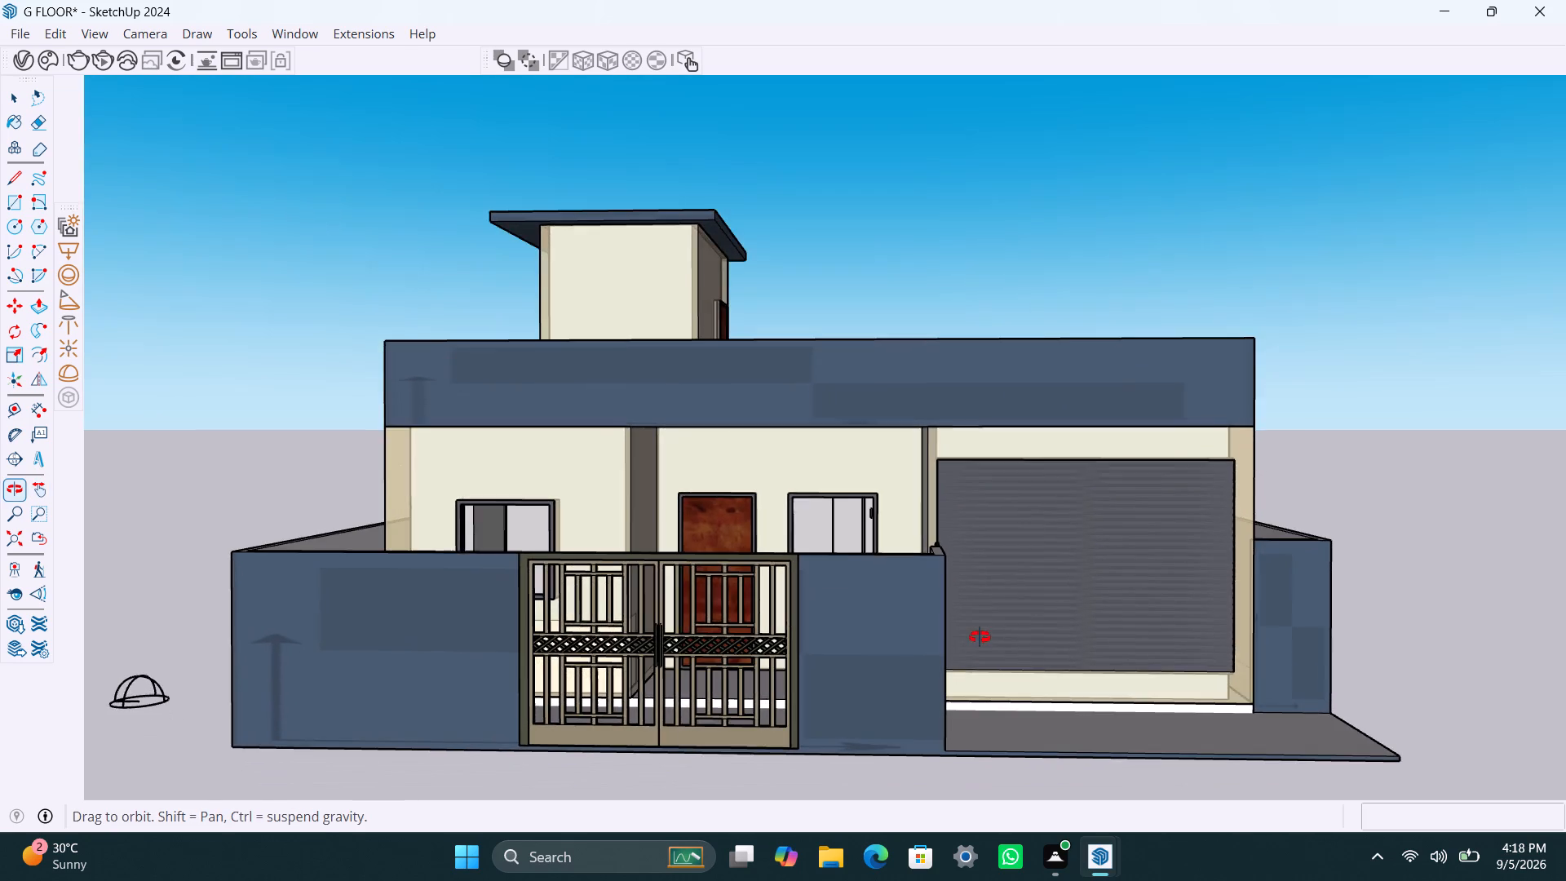
{"action": "middle_click_drag", "start_coordinate": [980, 637], "coordinate": [1010, 648]}
{"action": "scroll", "coordinate": [990, 627], "scroll_direction": "up", "scroll_amount": 1}
{"action": "middle_click_drag", "start_coordinate": [990, 626], "coordinate": [981, 635]}
{"action": "scroll", "coordinate": [979, 633], "scroll_direction": "up", "scroll_amount": 1}
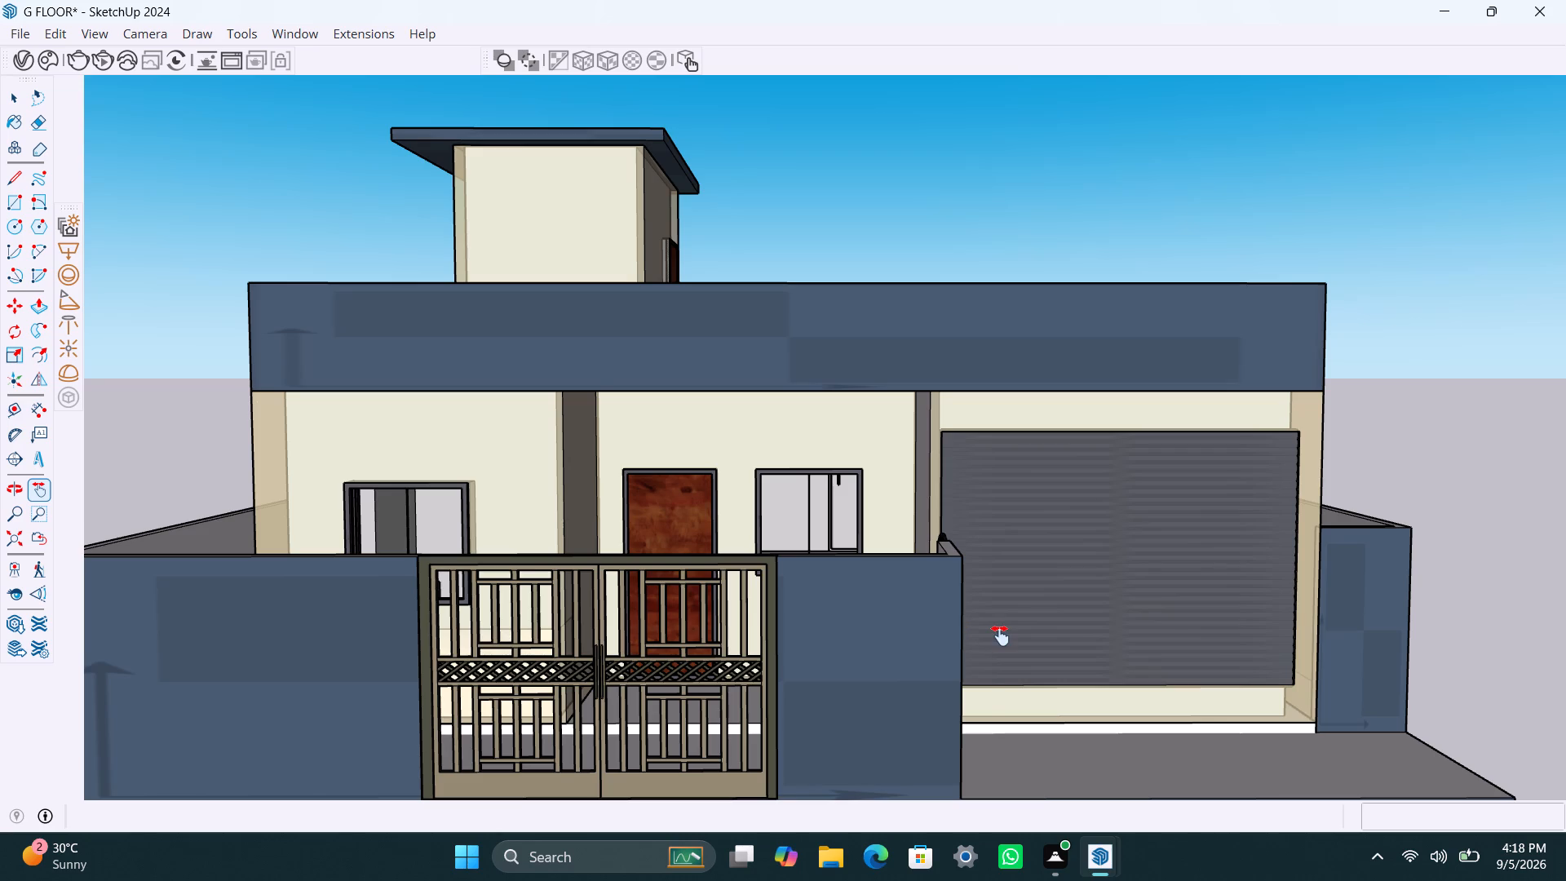
{"action": "scroll", "coordinate": [984, 625], "scroll_direction": "down", "scroll_amount": 1}
{"action": "middle_click", "coordinate": [984, 620], "text": "shift"}
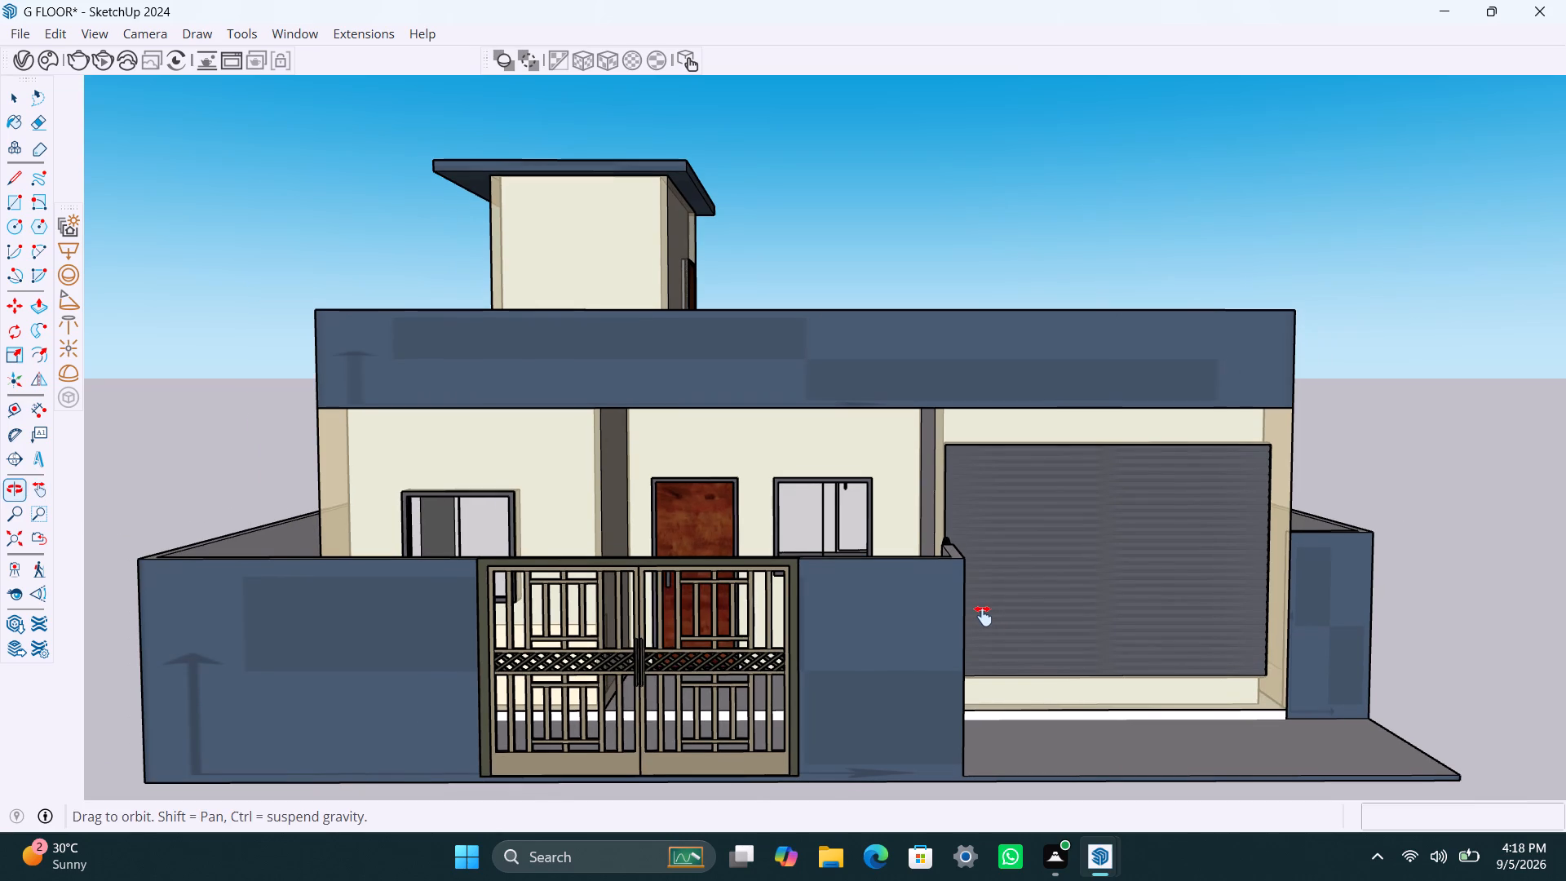
{"action": "scroll", "coordinate": [980, 611], "scroll_direction": "up", "scroll_amount": 1}
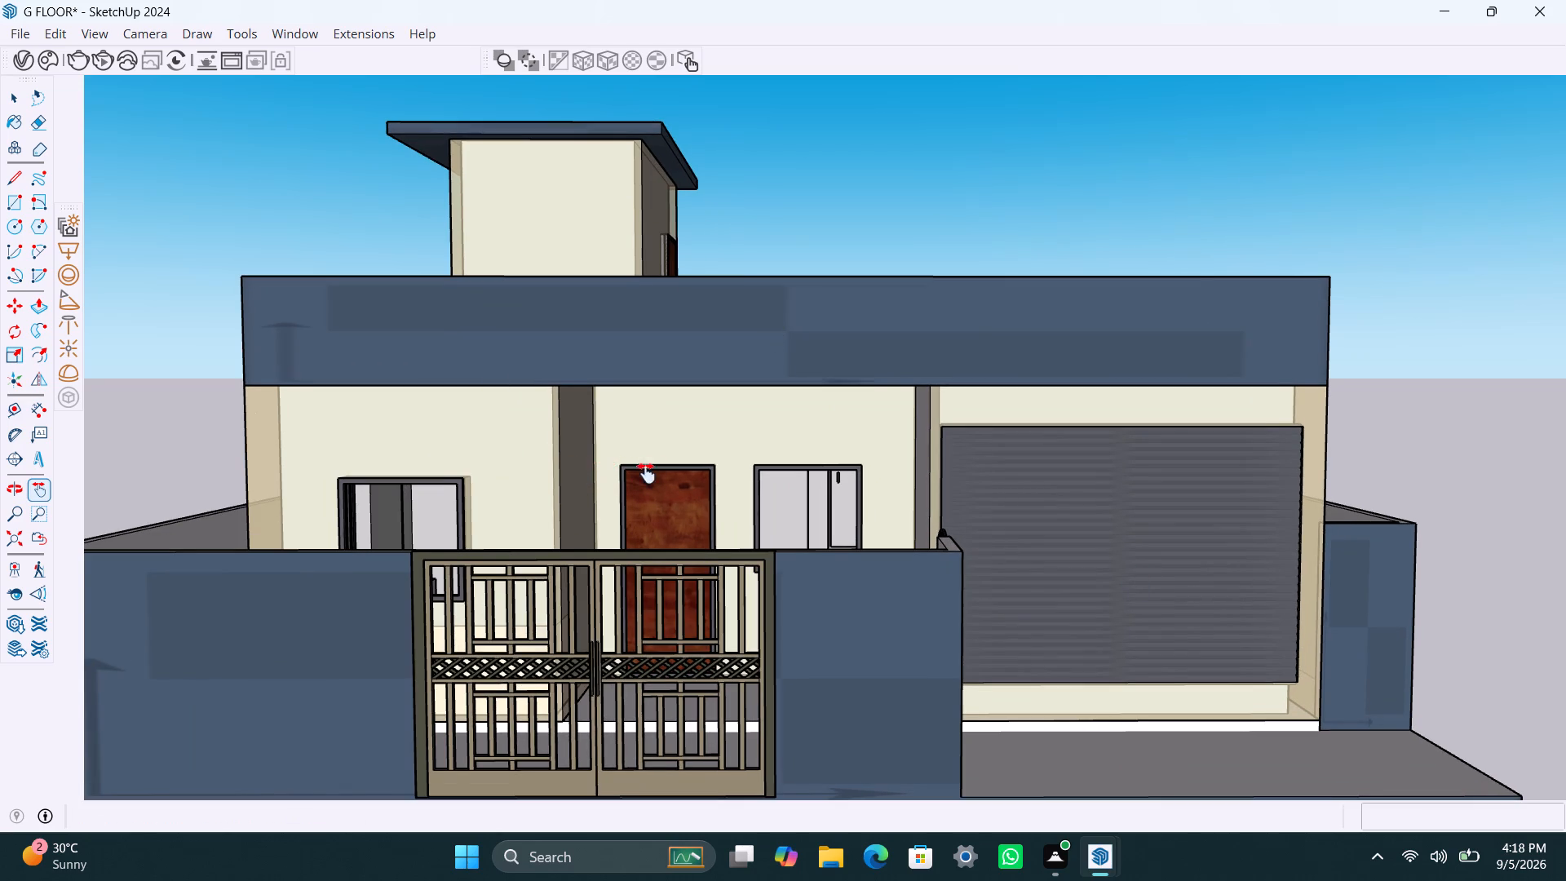
{"action": "middle_click_drag", "start_coordinate": [676, 475], "coordinate": [724, 477], "text": "shift"}
{"action": "middle_click", "coordinate": [714, 473], "text": "shift"}
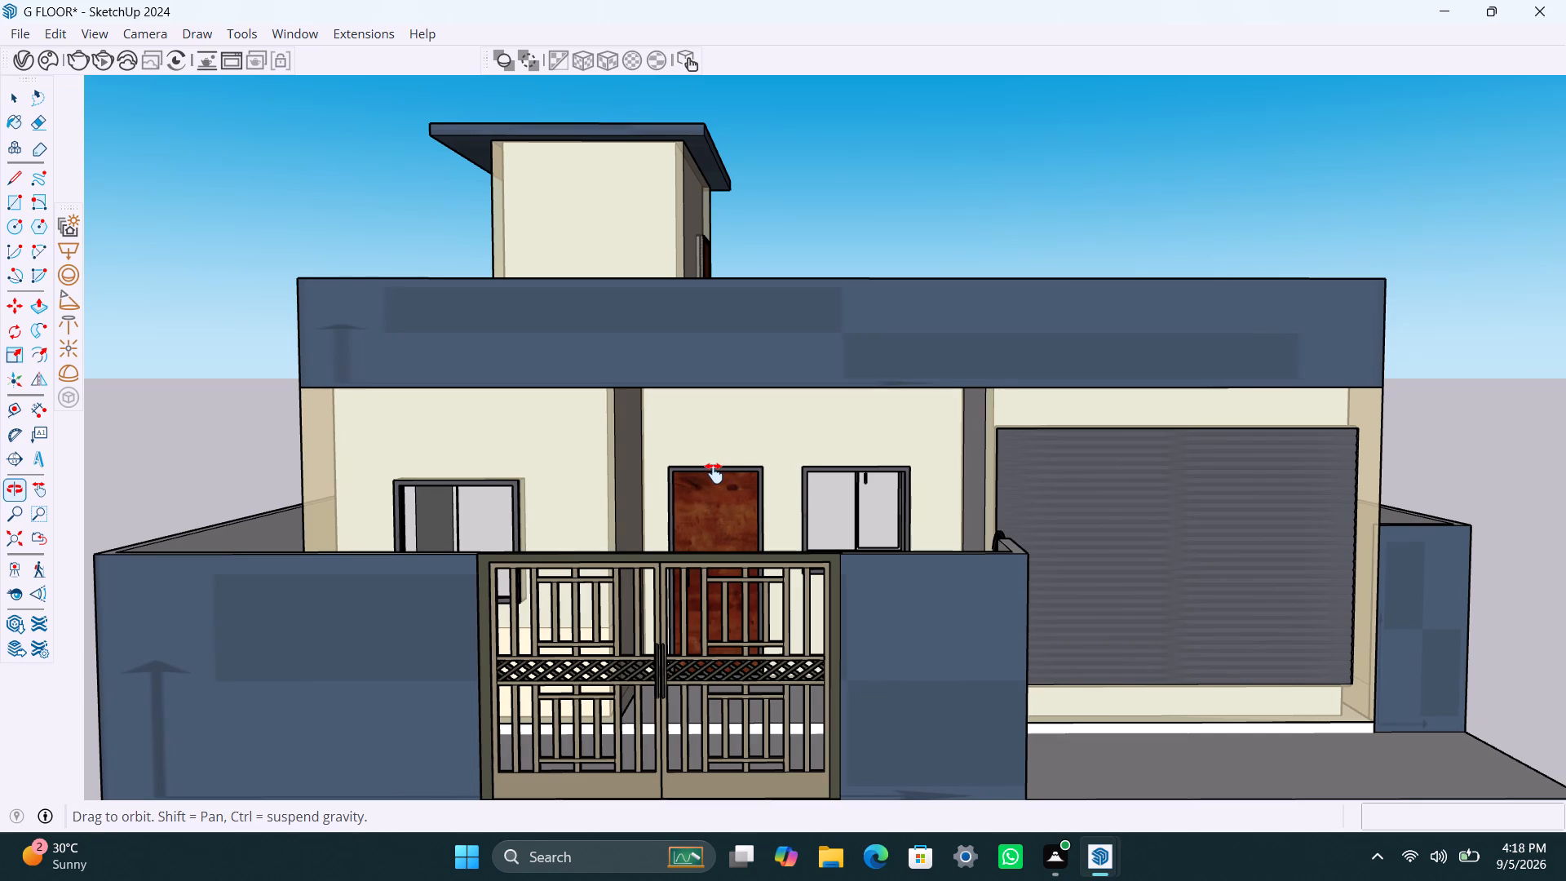
{"action": "left_click", "coordinate": [151, 33]}
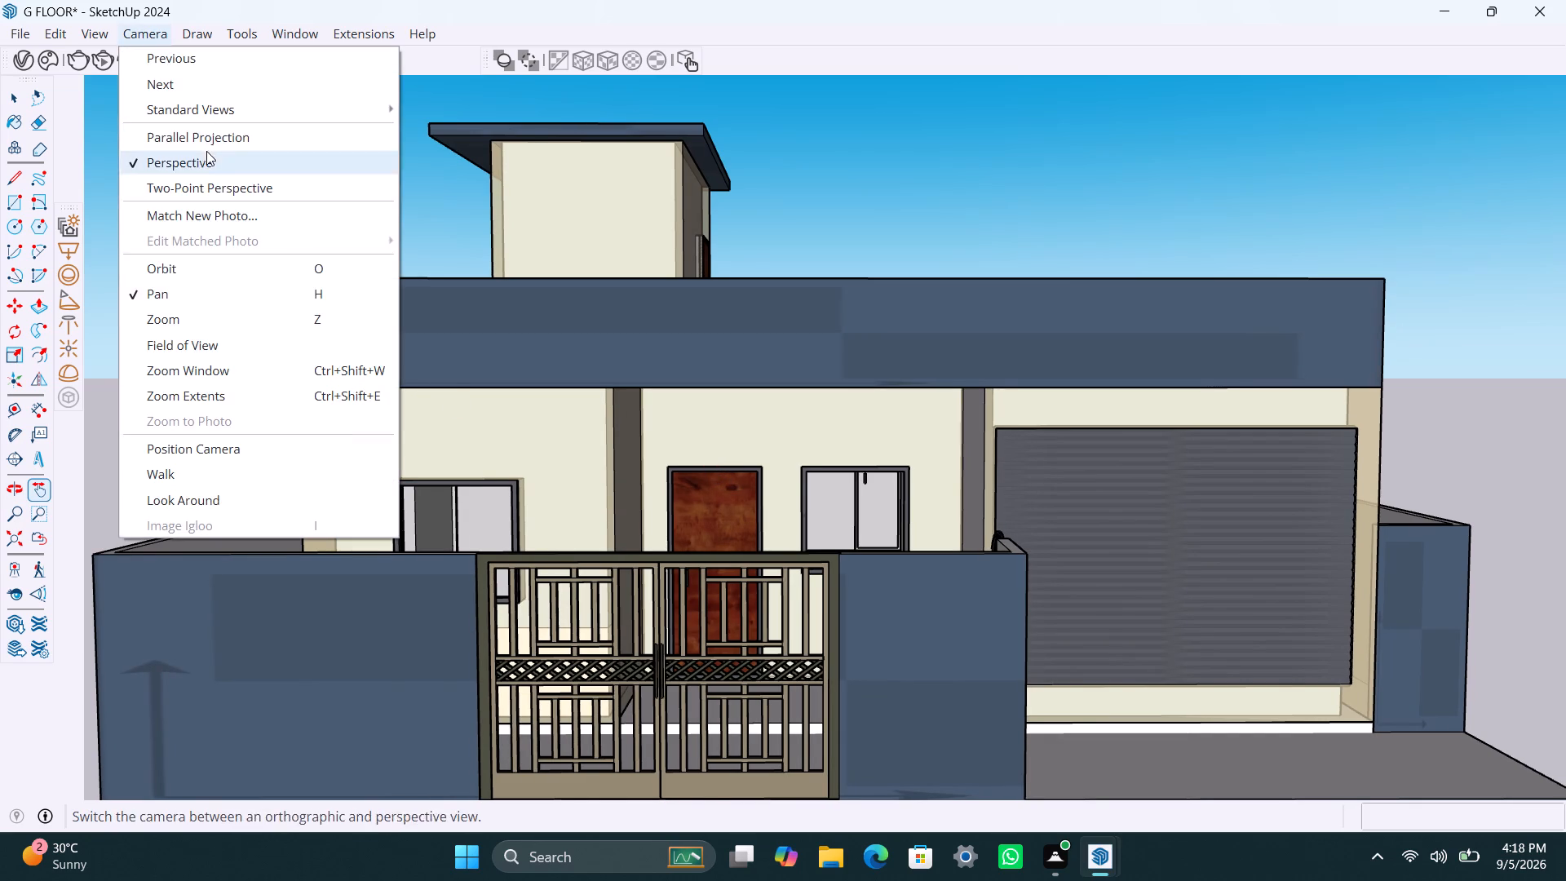
{"action": "left_click", "coordinate": [206, 181]}
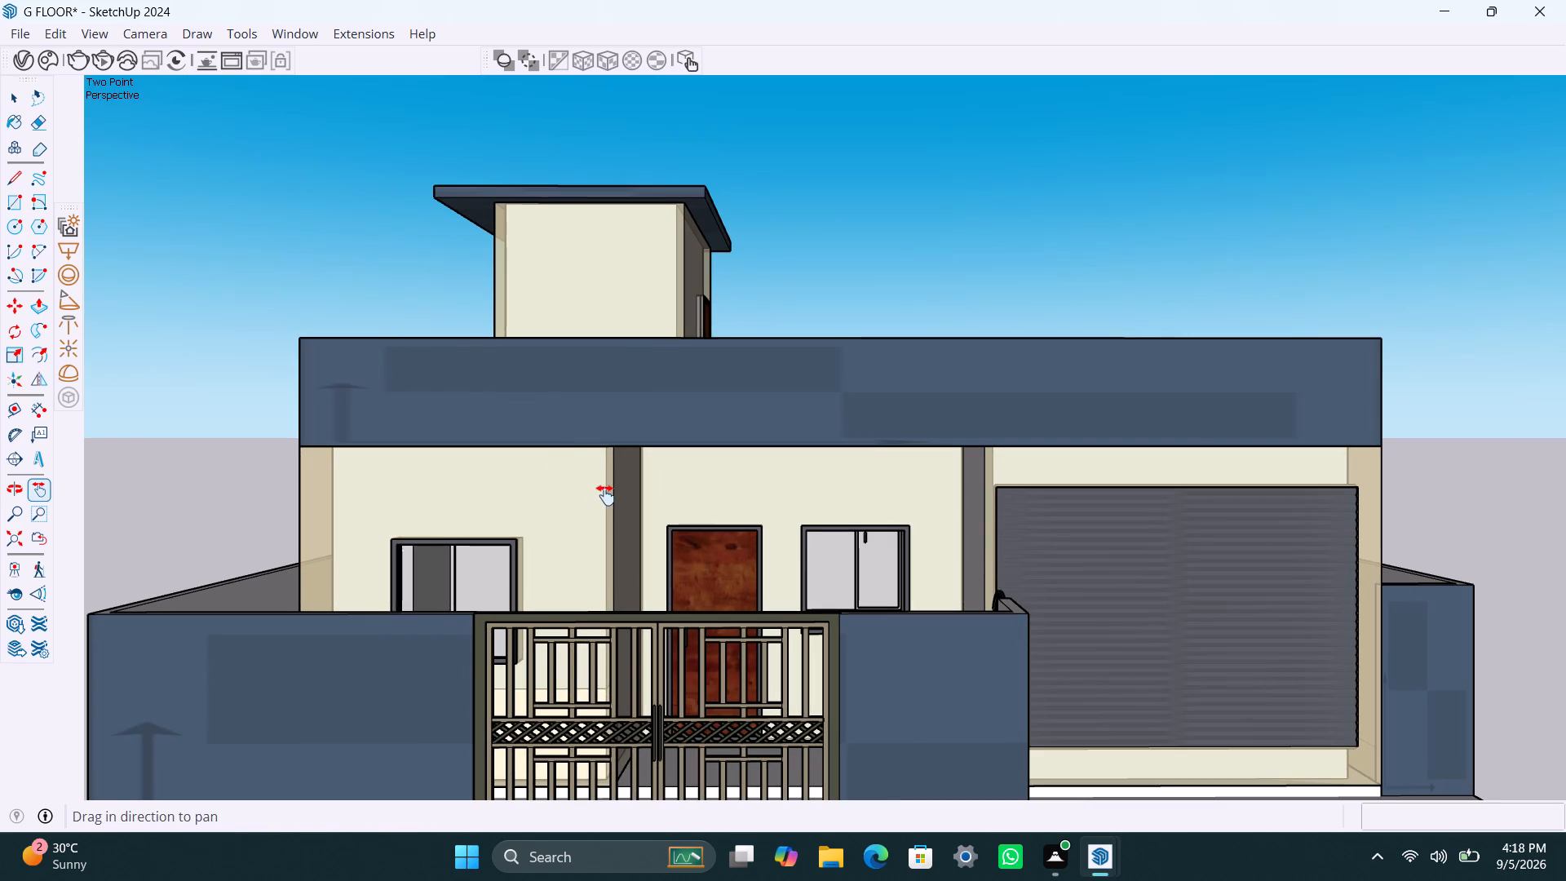
{"action": "middle_click_drag", "start_coordinate": [606, 495], "coordinate": [610, 430], "text": "shift"}
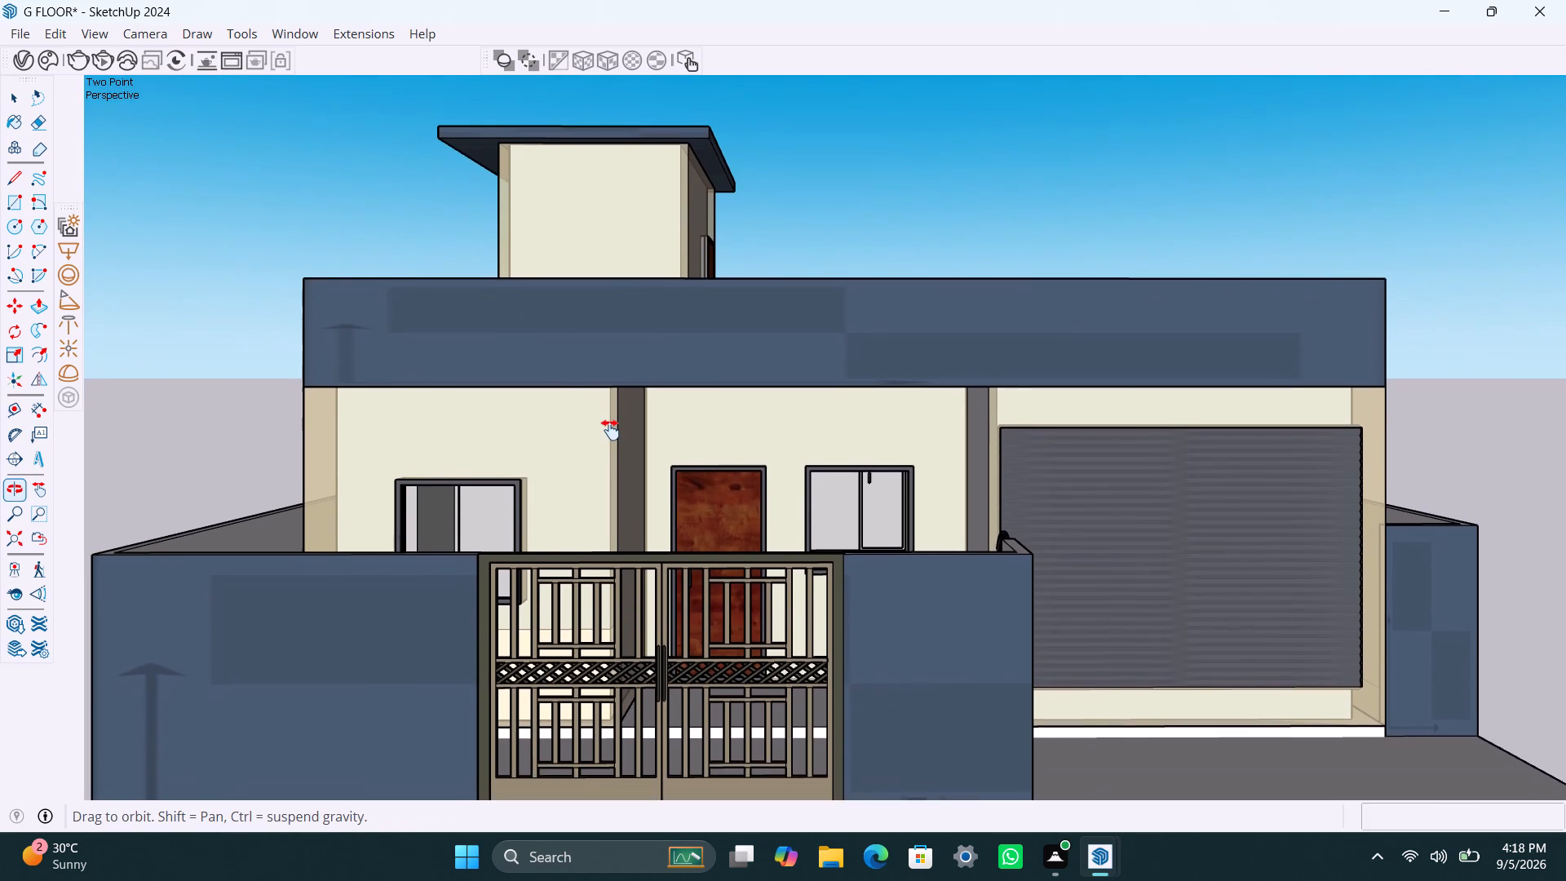
{"action": "middle_click_drag", "start_coordinate": [610, 430], "coordinate": [610, 411], "text": "shift"}
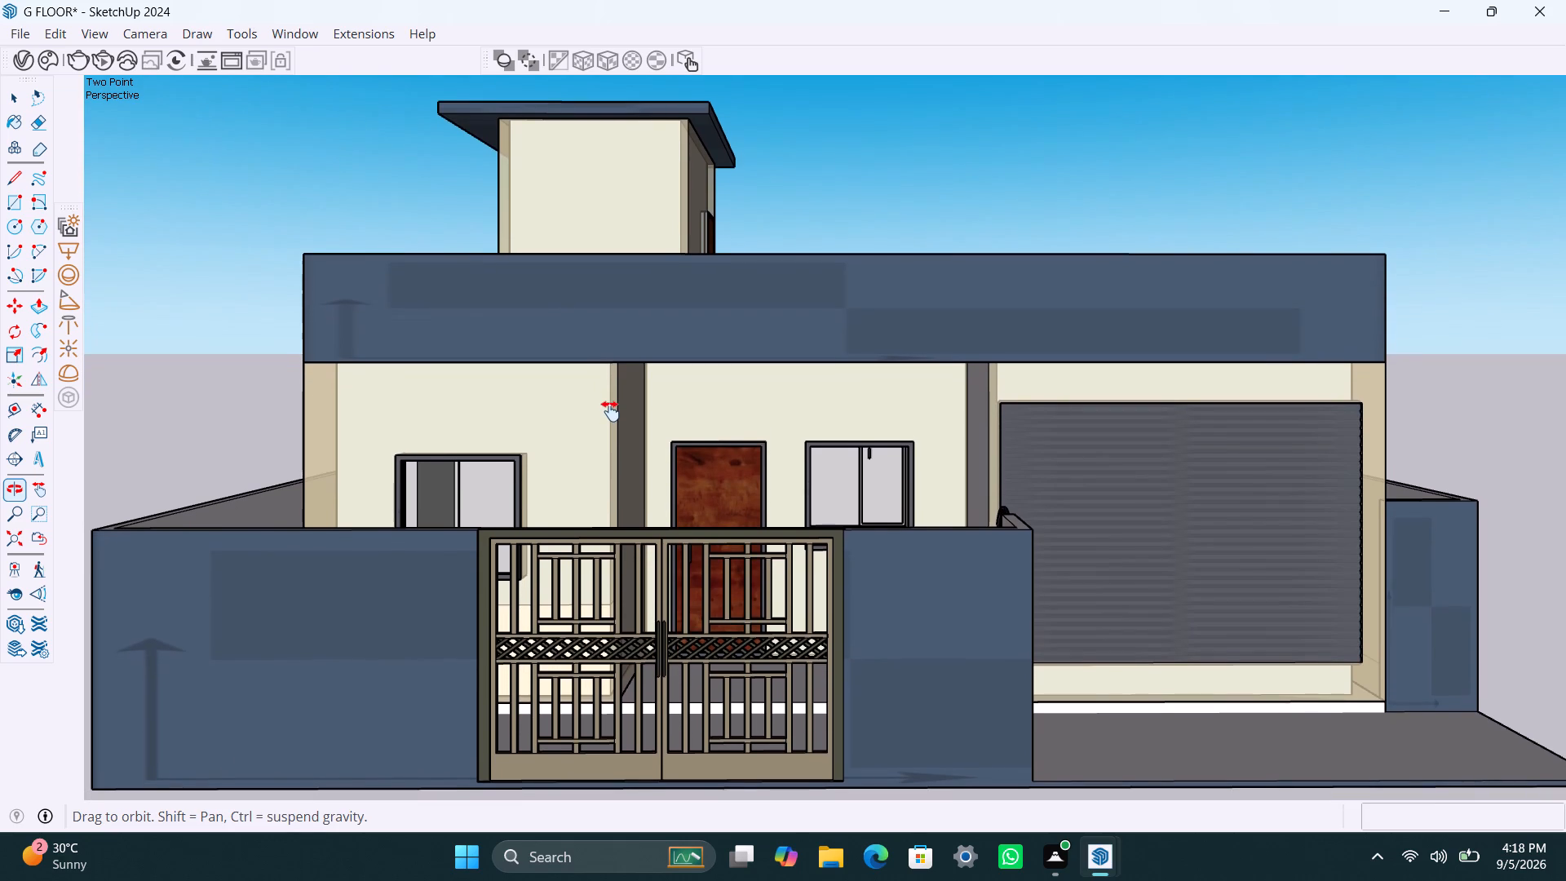
{"action": "middle_click_drag", "start_coordinate": [610, 411], "coordinate": [613, 424], "text": "shift"}
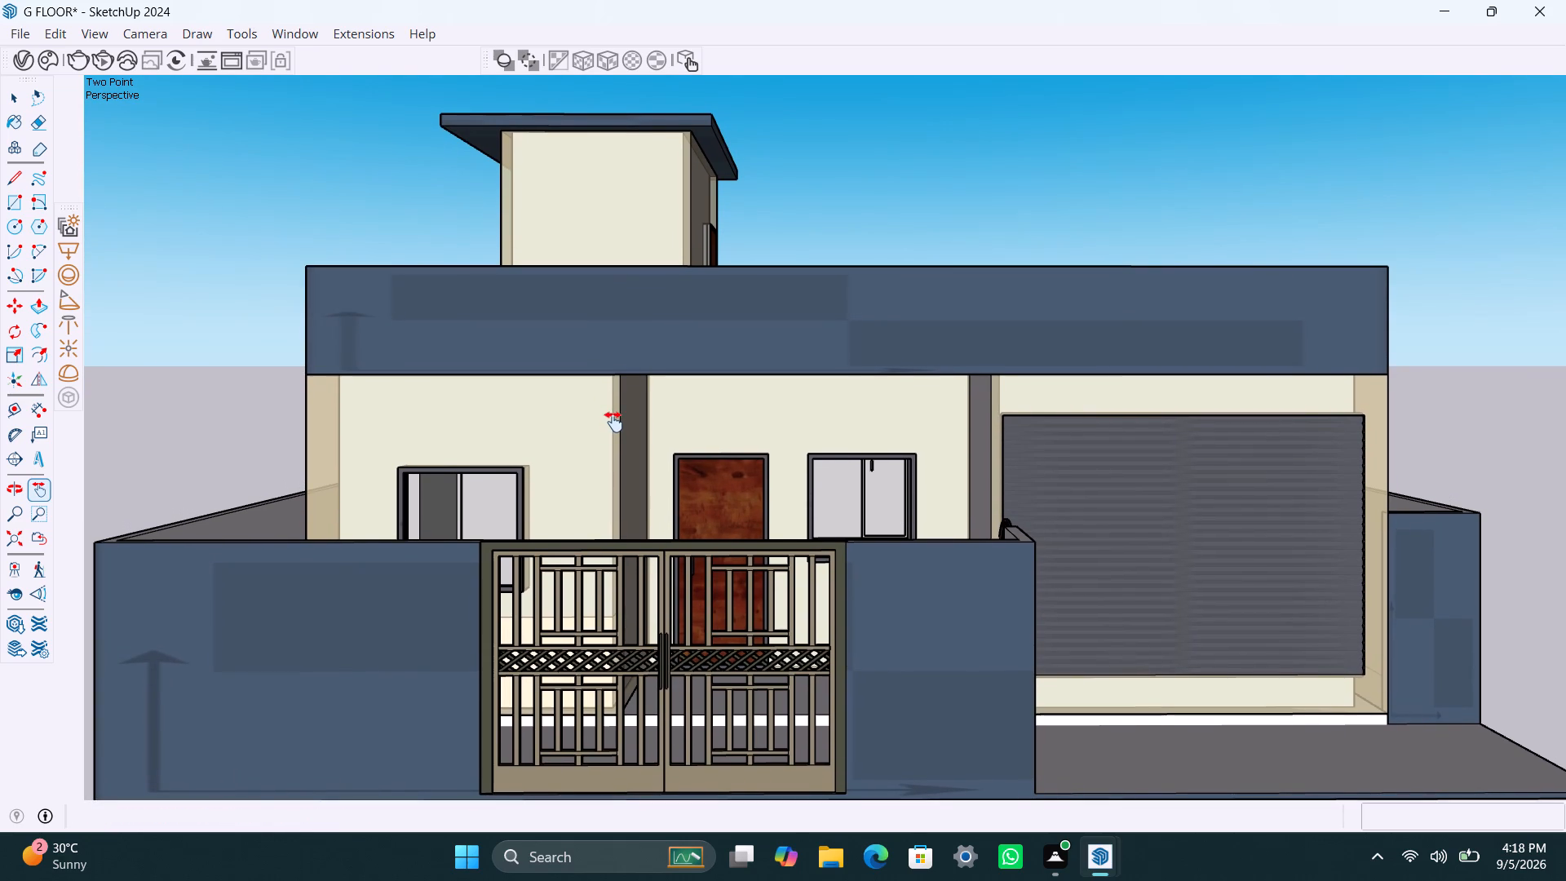
{"action": "middle_click", "coordinate": [615, 421], "text": "shift"}
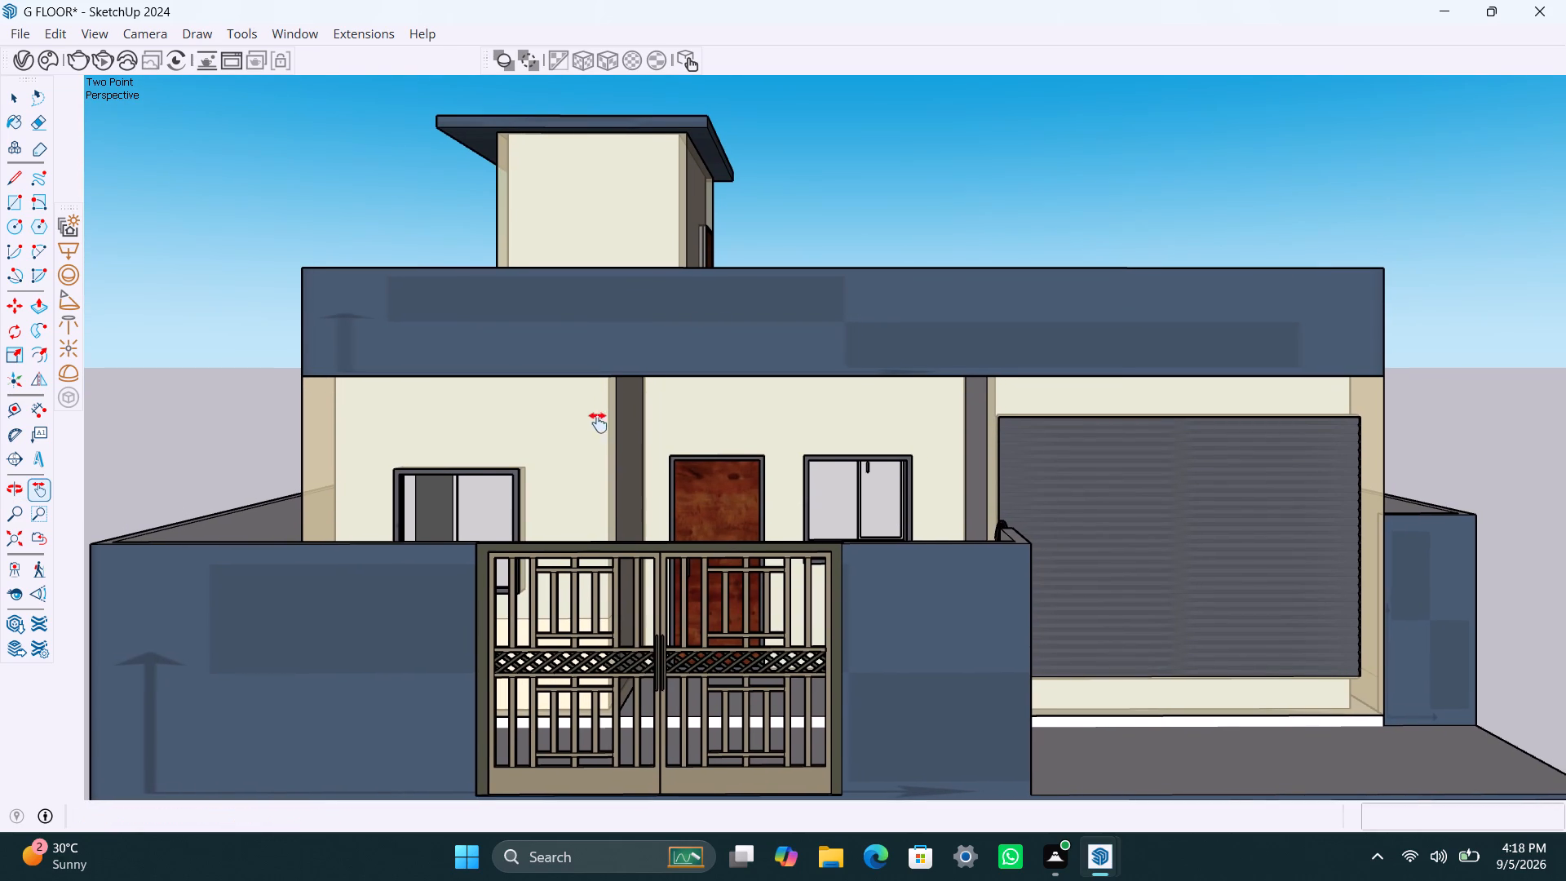
Test render the closer front view, inspect its framing, stop the render and return to the model.
{"action": "left_click", "coordinate": [109, 57]}
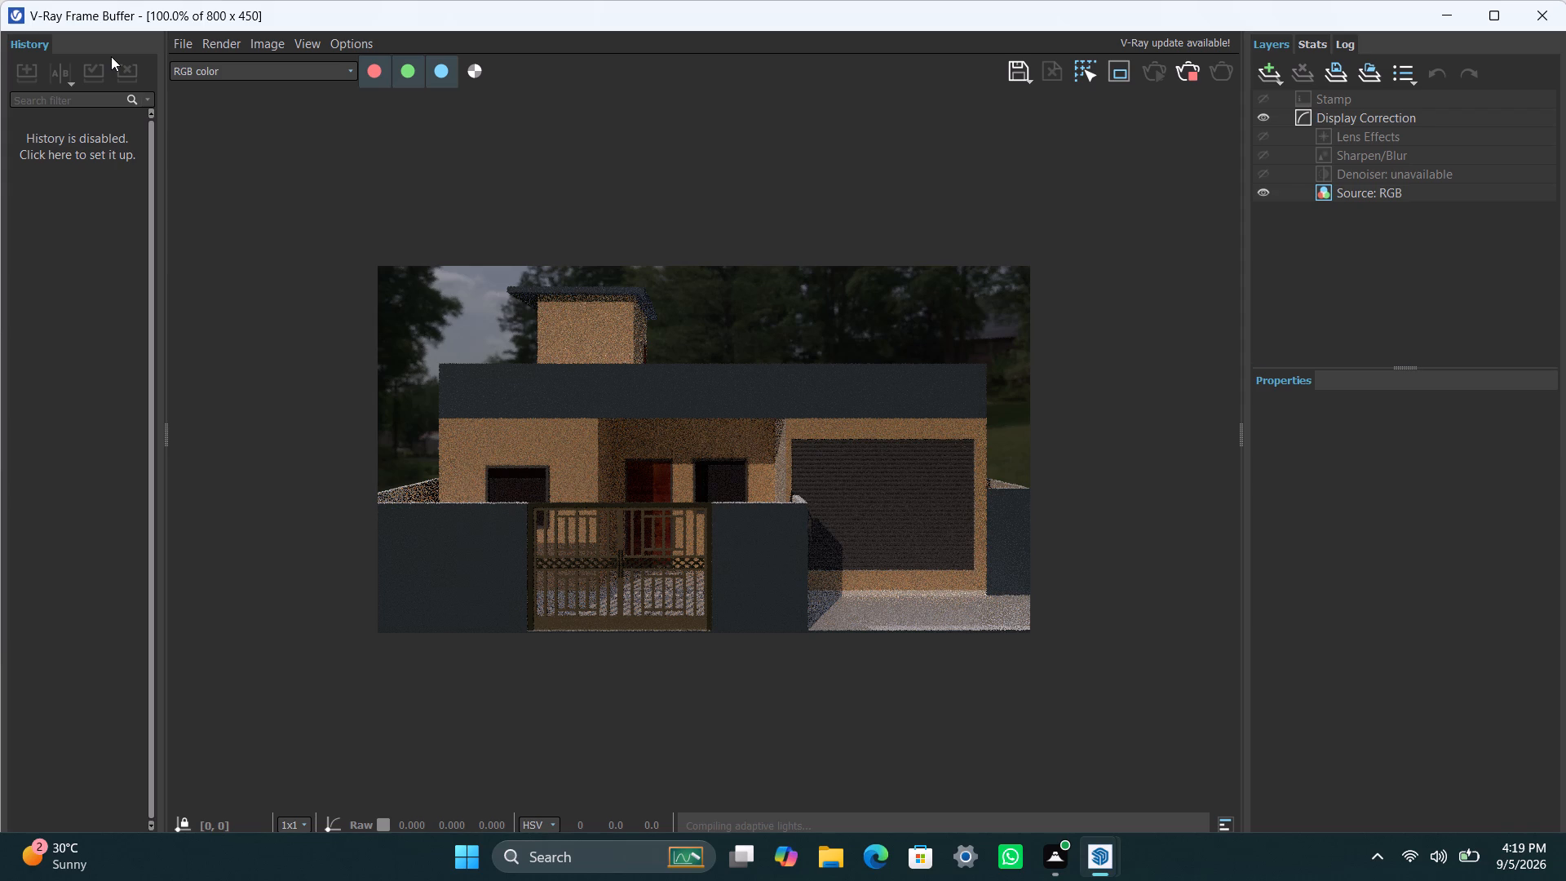
{"action": "scroll", "coordinate": [535, 508], "scroll_direction": "up", "scroll_amount": 1}
{"action": "scroll", "coordinate": [614, 506], "scroll_direction": "down", "scroll_amount": 3}
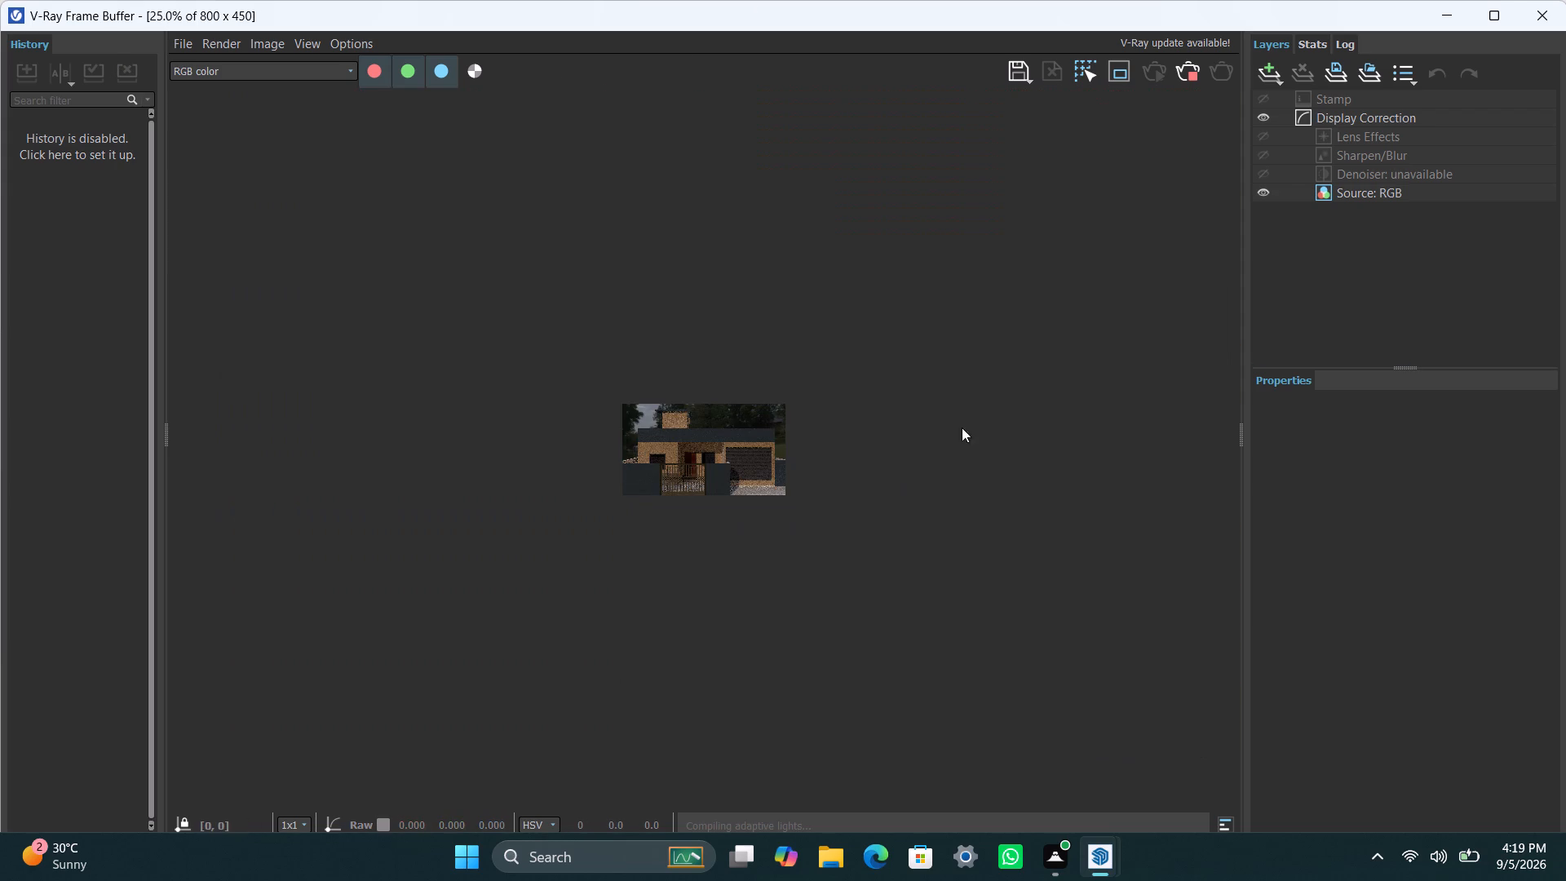
{"action": "left_click", "coordinate": [1193, 60]}
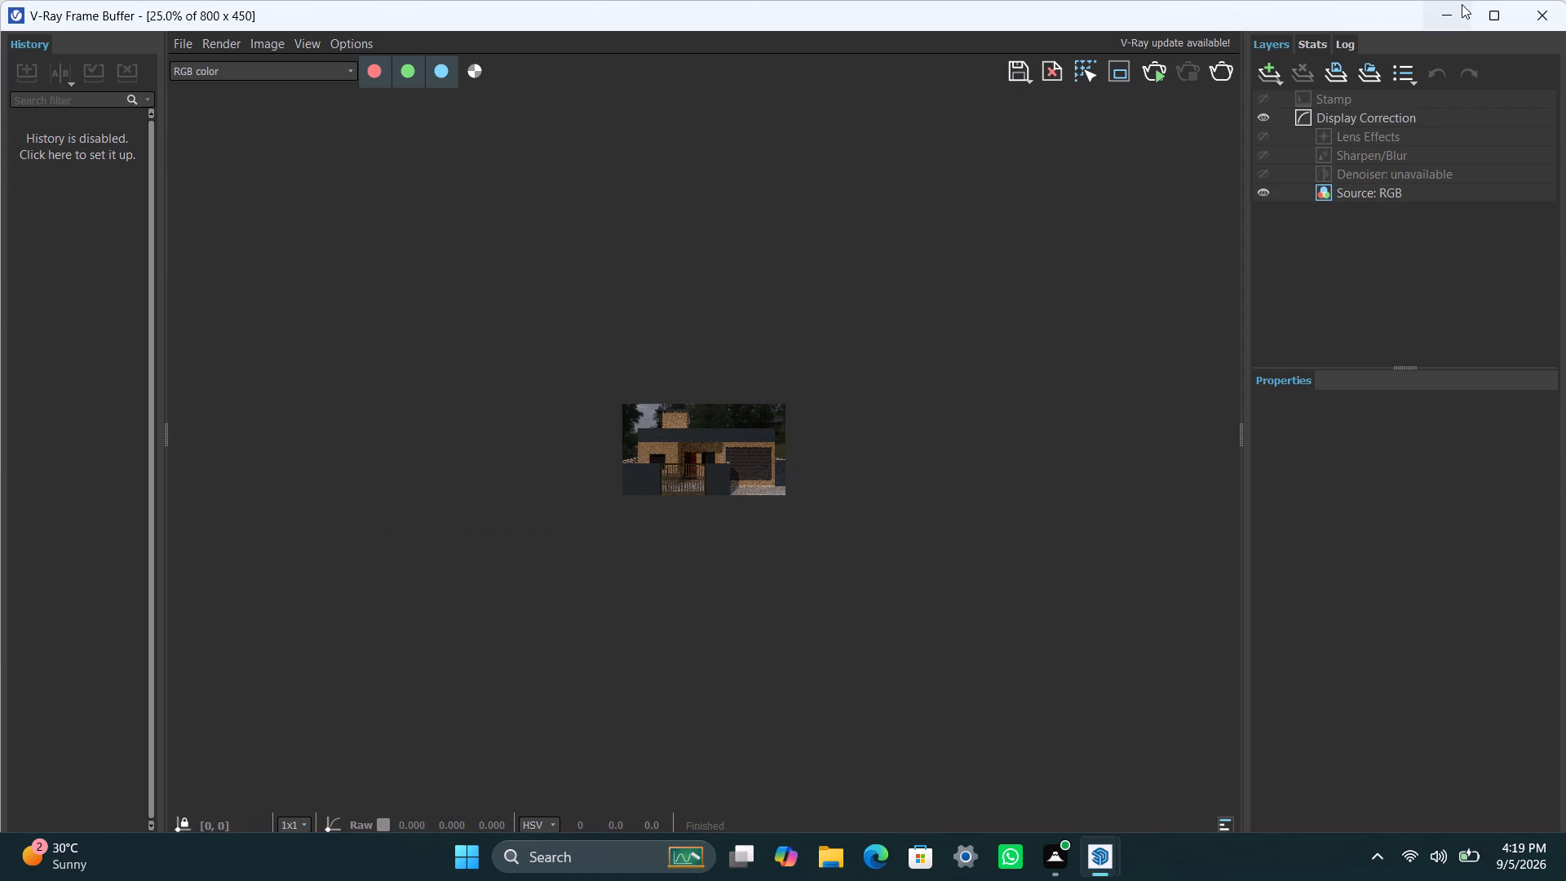
{"action": "left_click", "coordinate": [1462, 4]}
Run an interactive test render of the front view, inspect the facade up close, stop it and return to the model.
{"action": "scroll", "coordinate": [844, 649], "scroll_direction": "down", "scroll_amount": 1}
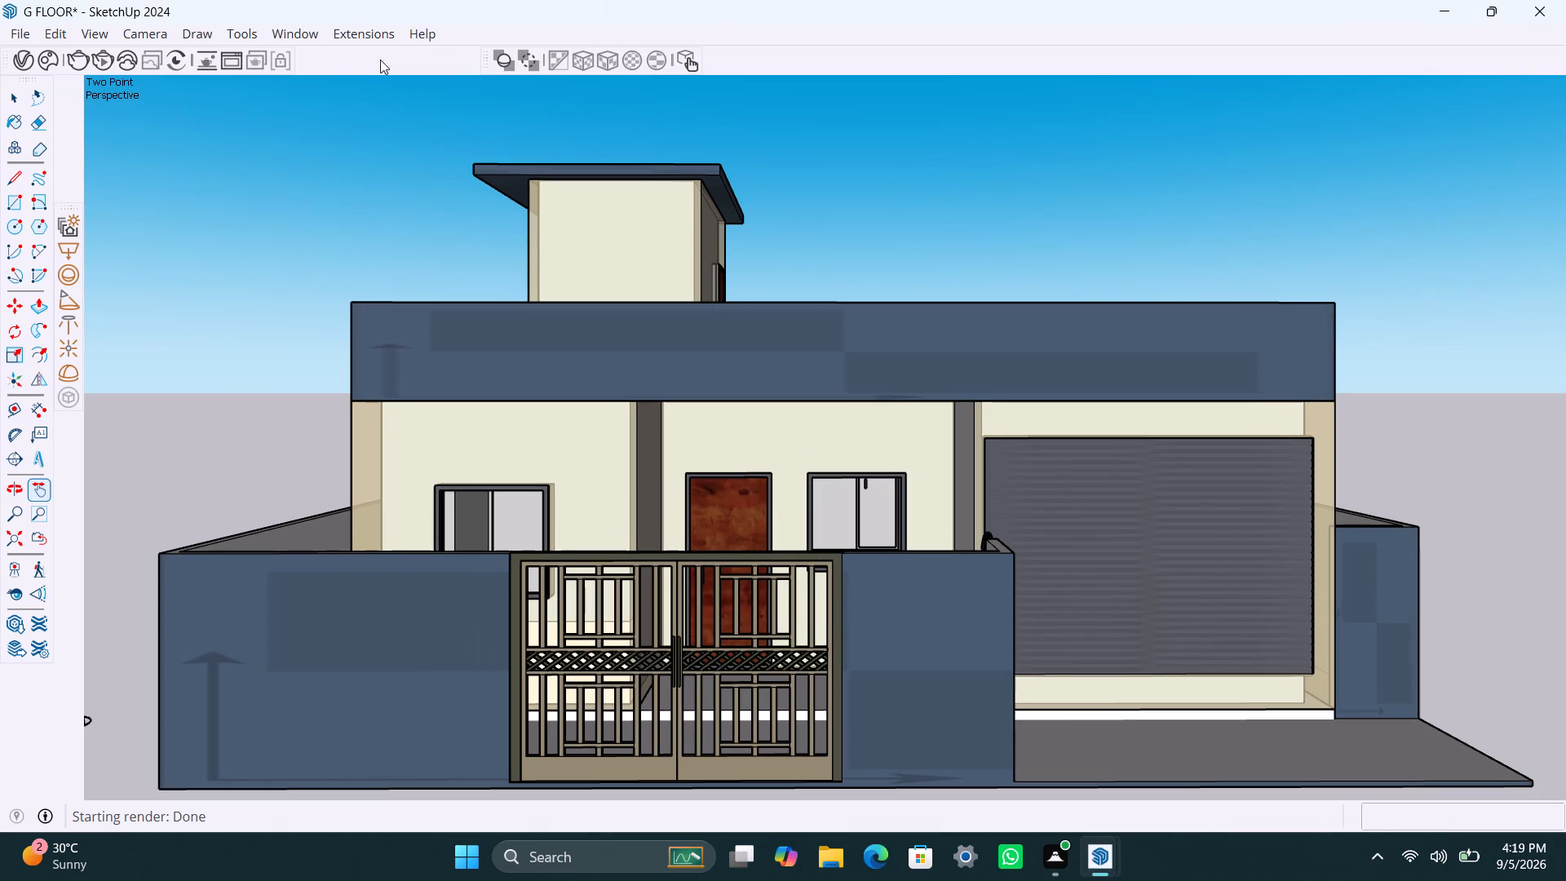
{"action": "left_click", "coordinate": [108, 60]}
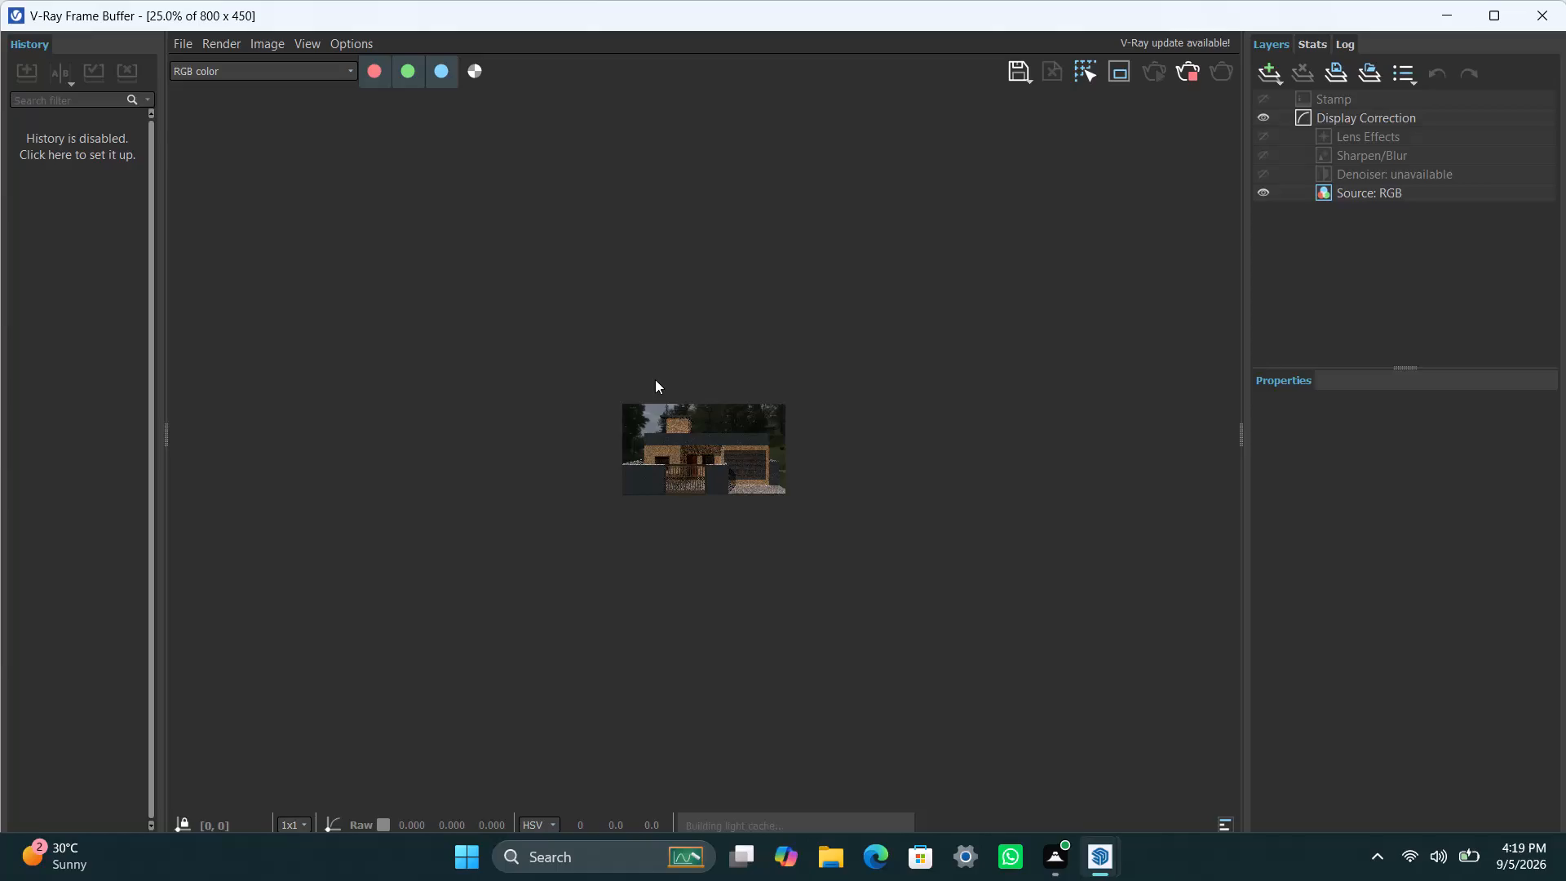
{"action": "scroll", "coordinate": [675, 481], "scroll_direction": "up", "scroll_amount": 1}
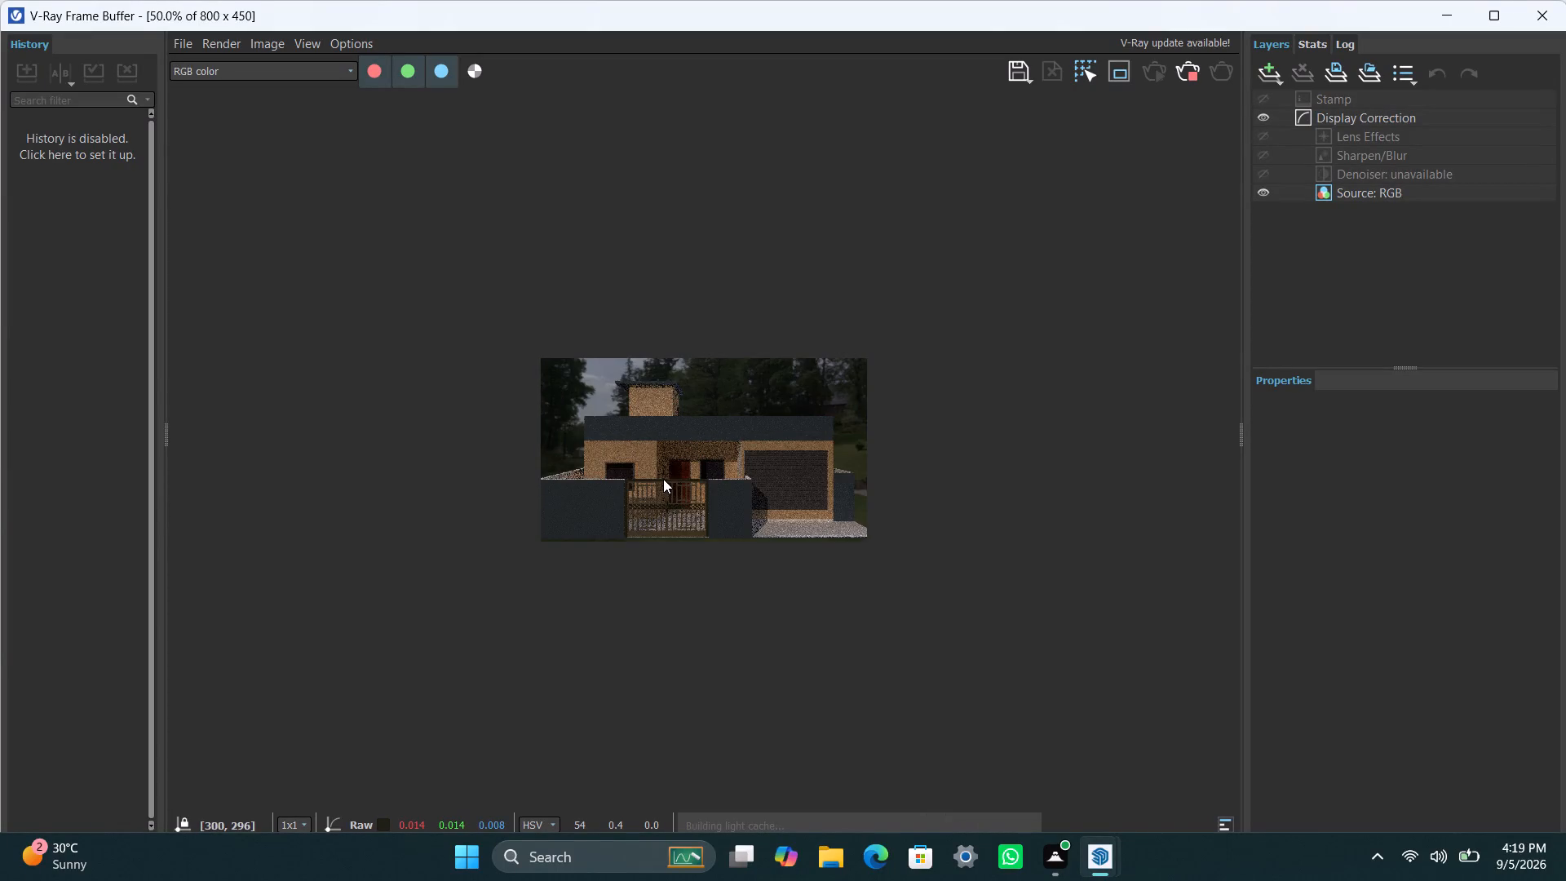
{"action": "scroll", "coordinate": [663, 477], "scroll_direction": "up", "scroll_amount": 2}
{"action": "scroll", "coordinate": [663, 478], "scroll_direction": "down", "scroll_amount": 2}
{"action": "scroll", "coordinate": [663, 479], "scroll_direction": "up", "scroll_amount": 1}
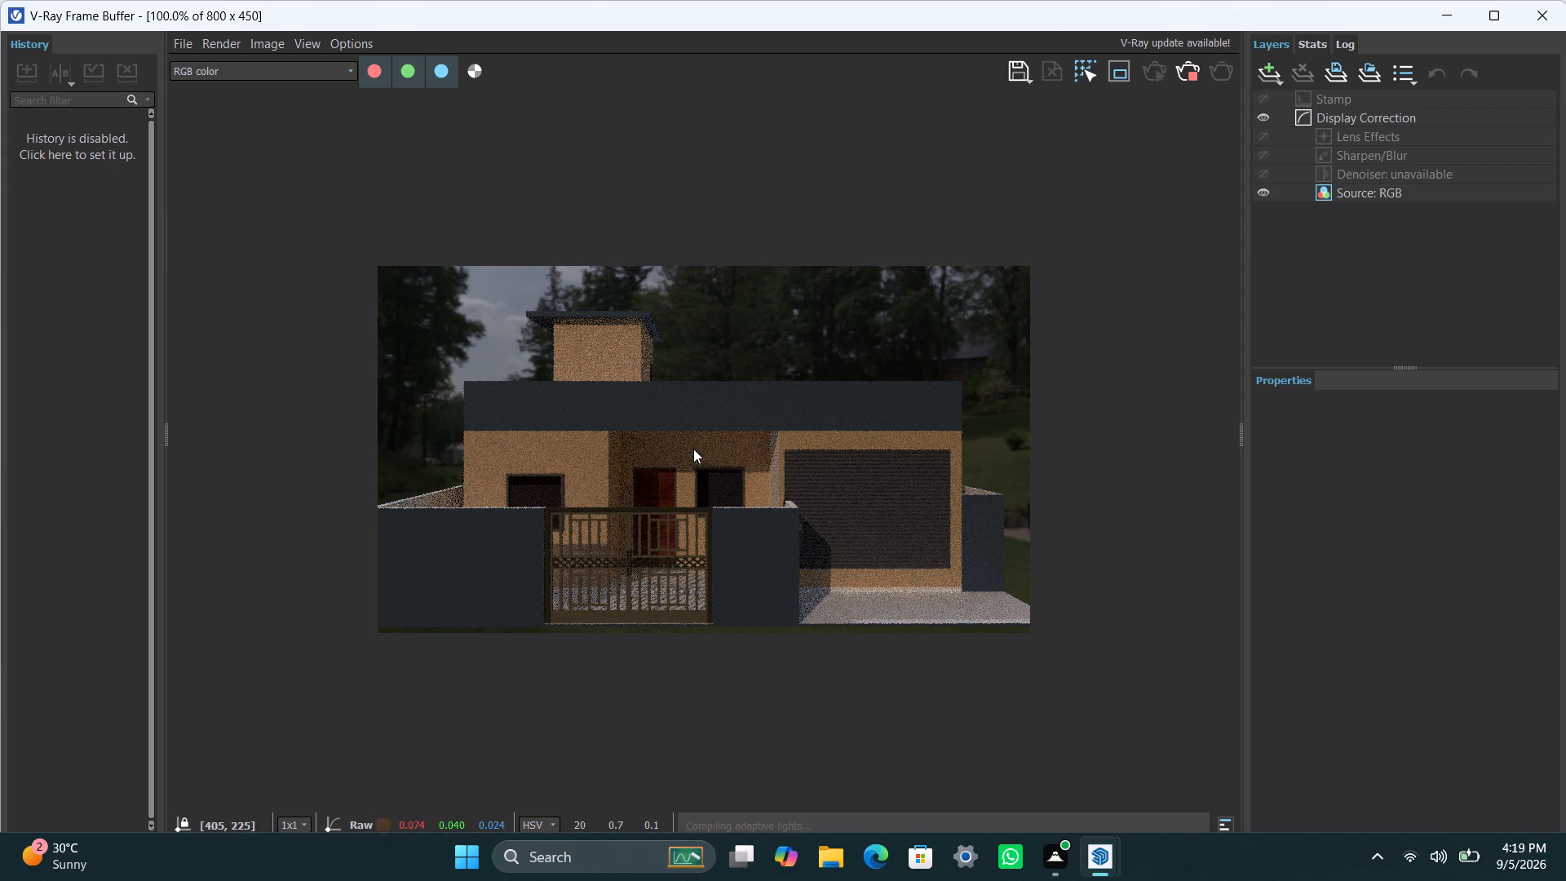
{"action": "scroll", "coordinate": [590, 505], "scroll_direction": "down", "scroll_amount": 1}
{"action": "scroll", "coordinate": [582, 492], "scroll_direction": "up", "scroll_amount": 2}
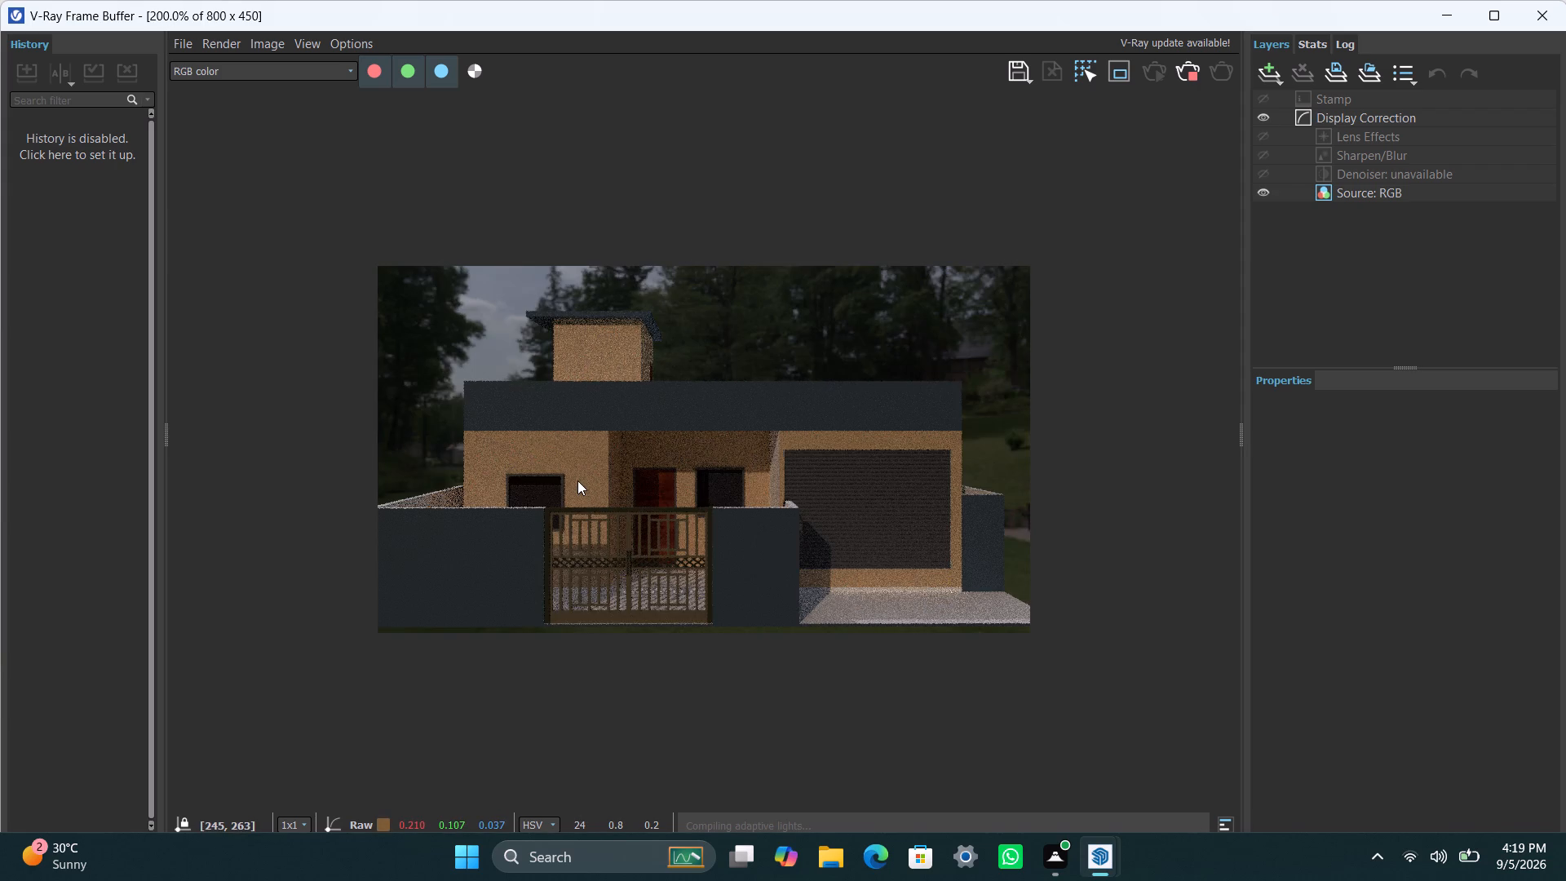
{"action": "scroll", "coordinate": [577, 480], "scroll_direction": "down", "scroll_amount": 1}
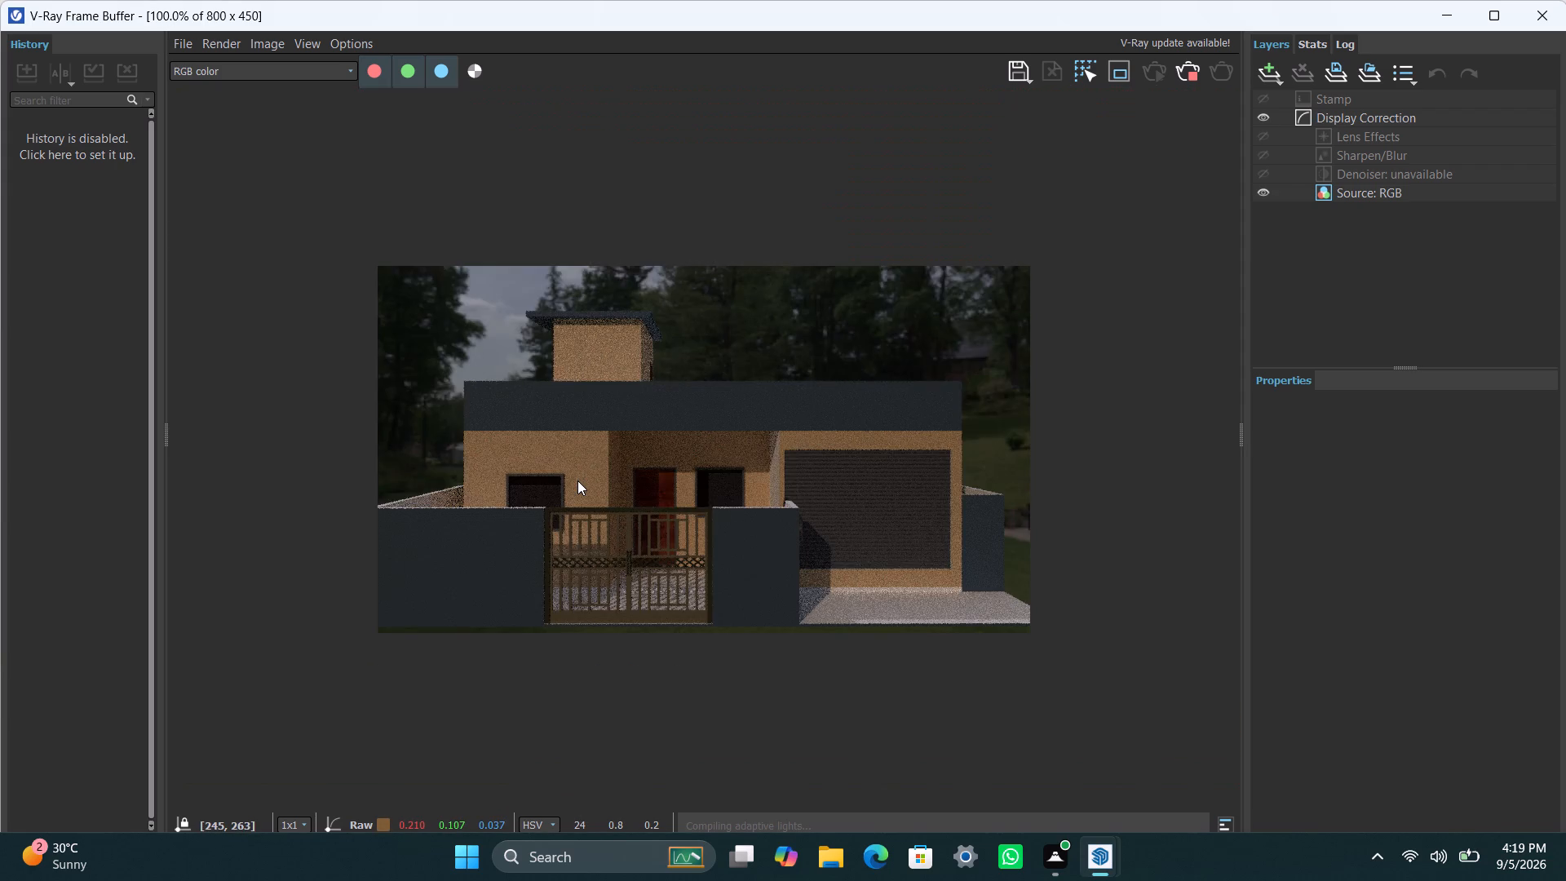
{"action": "scroll", "coordinate": [577, 480], "scroll_direction": "up", "scroll_amount": 1}
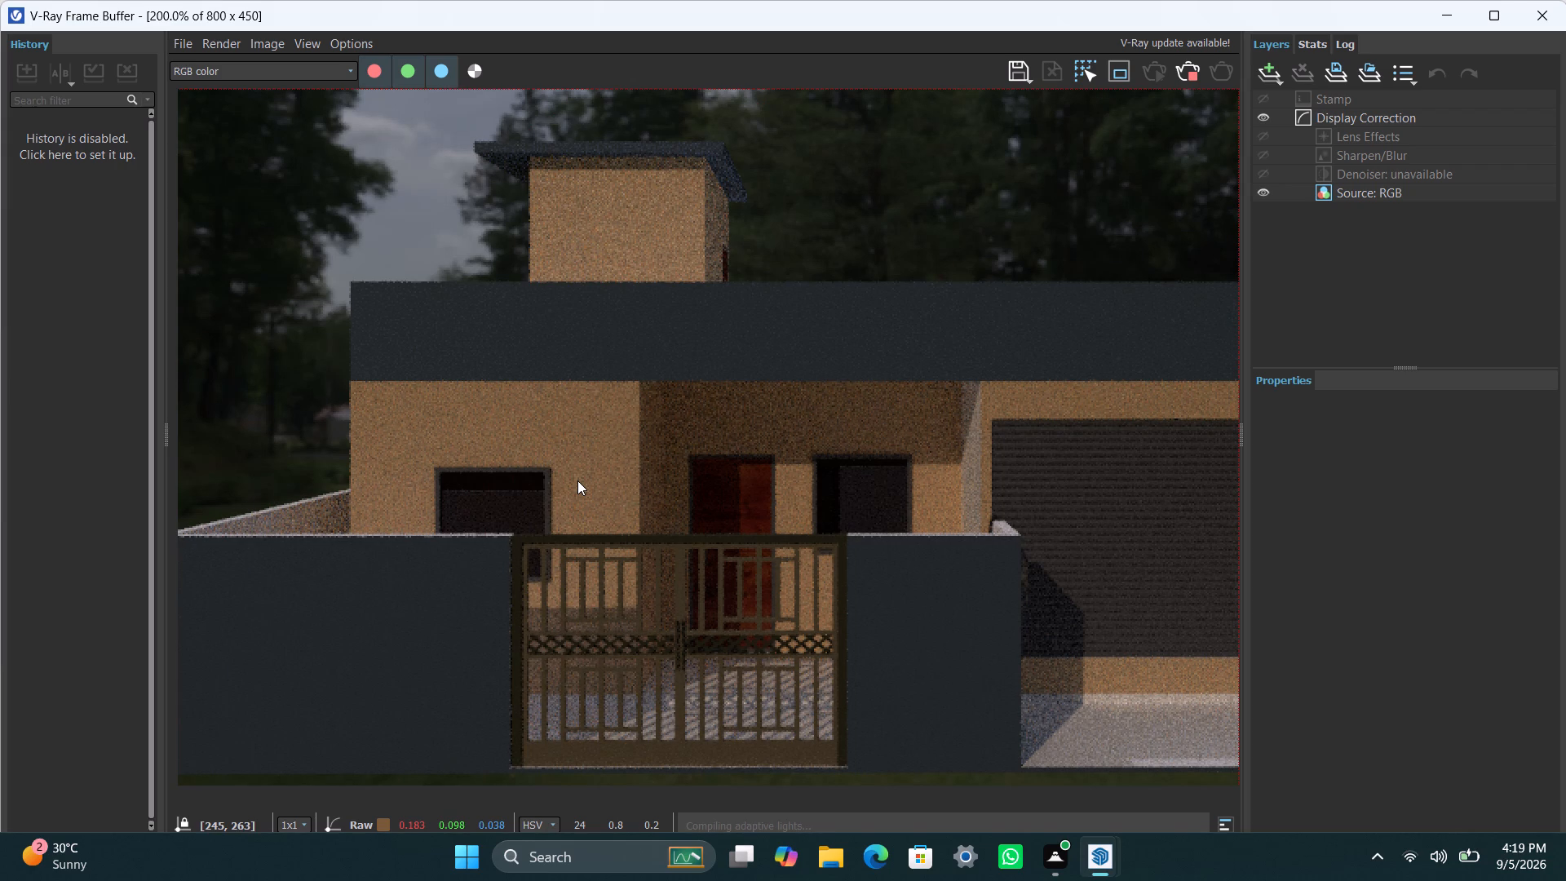
{"action": "scroll", "coordinate": [577, 480], "scroll_direction": "down", "scroll_amount": 1}
{"action": "scroll", "coordinate": [577, 480], "scroll_direction": "up", "scroll_amount": 1}
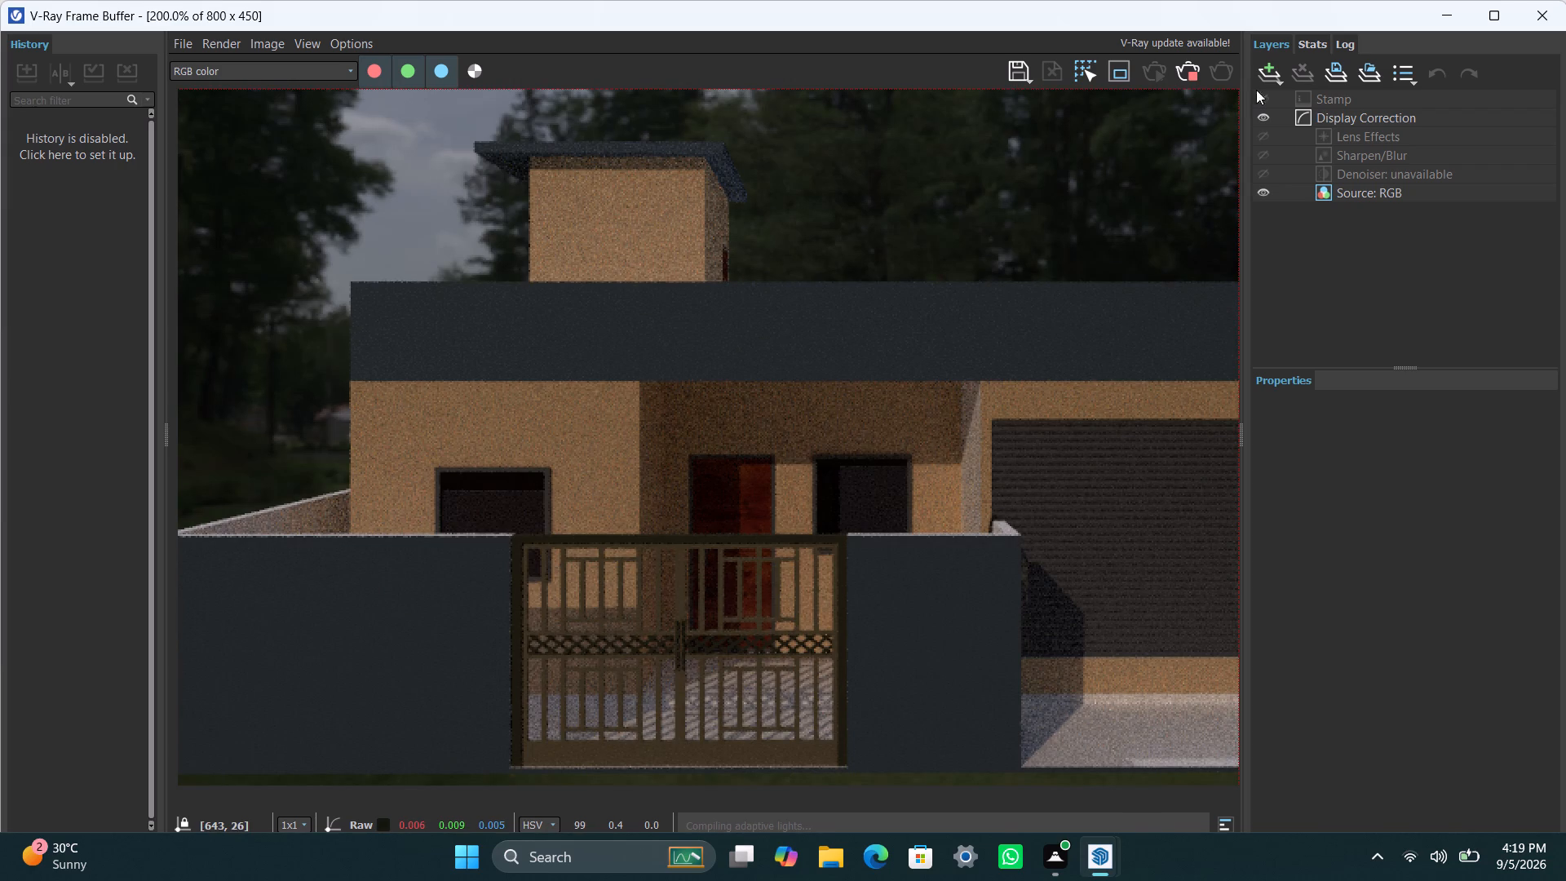
{"action": "left_click", "coordinate": [1193, 76]}
{"action": "left_click", "coordinate": [1449, 7]}
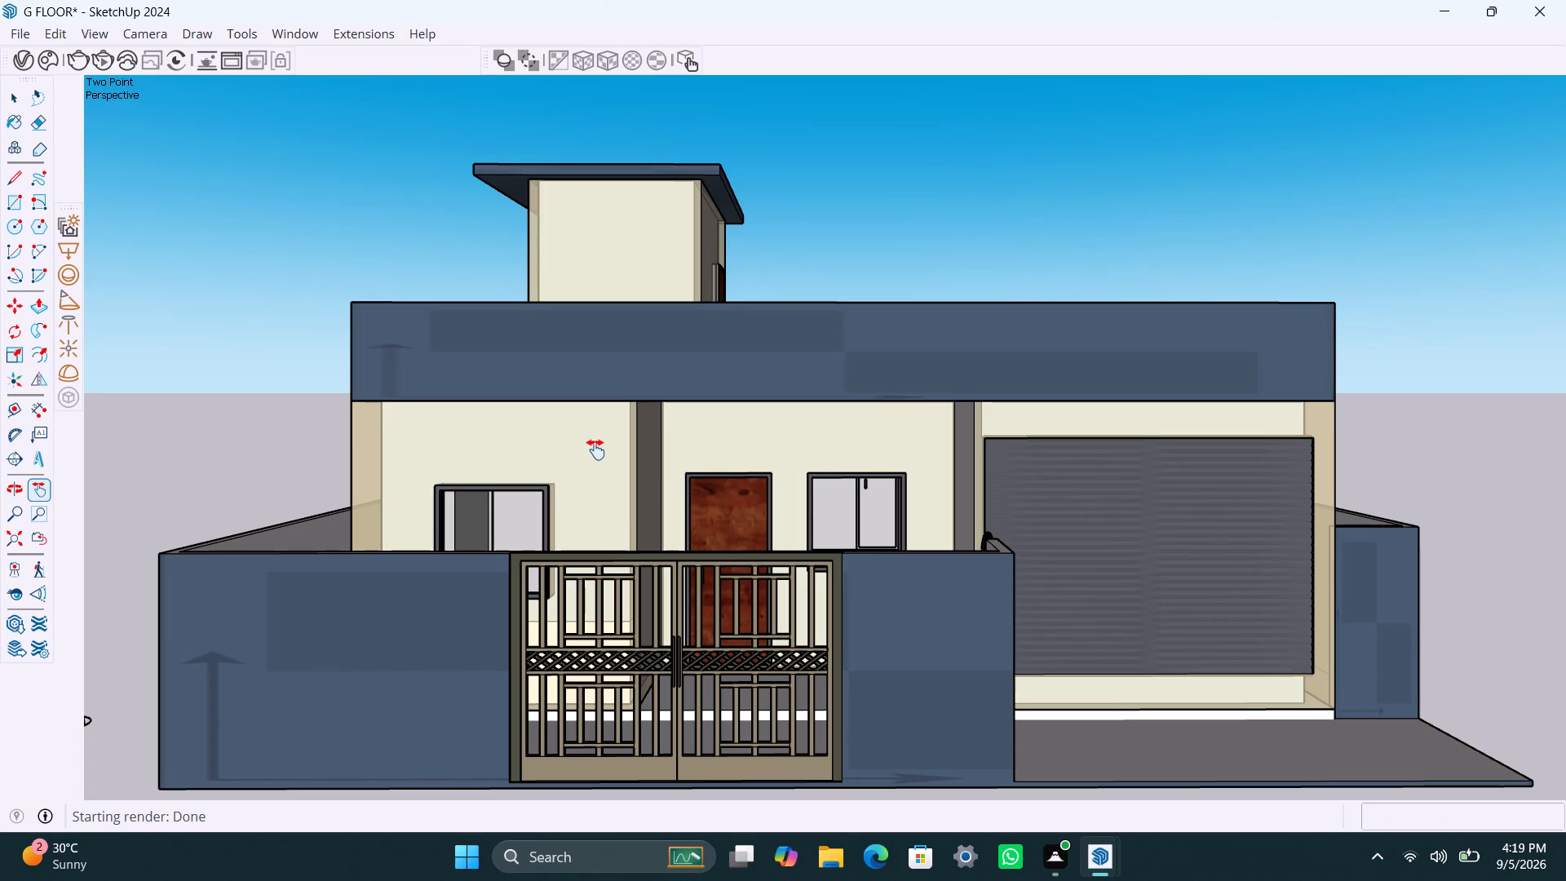
Repeat the interactive test render of the front view twice, stopping each run and returning to the model.
{"action": "left_click", "coordinate": [100, 55]}
{"action": "scroll", "coordinate": [394, 353], "scroll_direction": "down", "scroll_amount": 1}
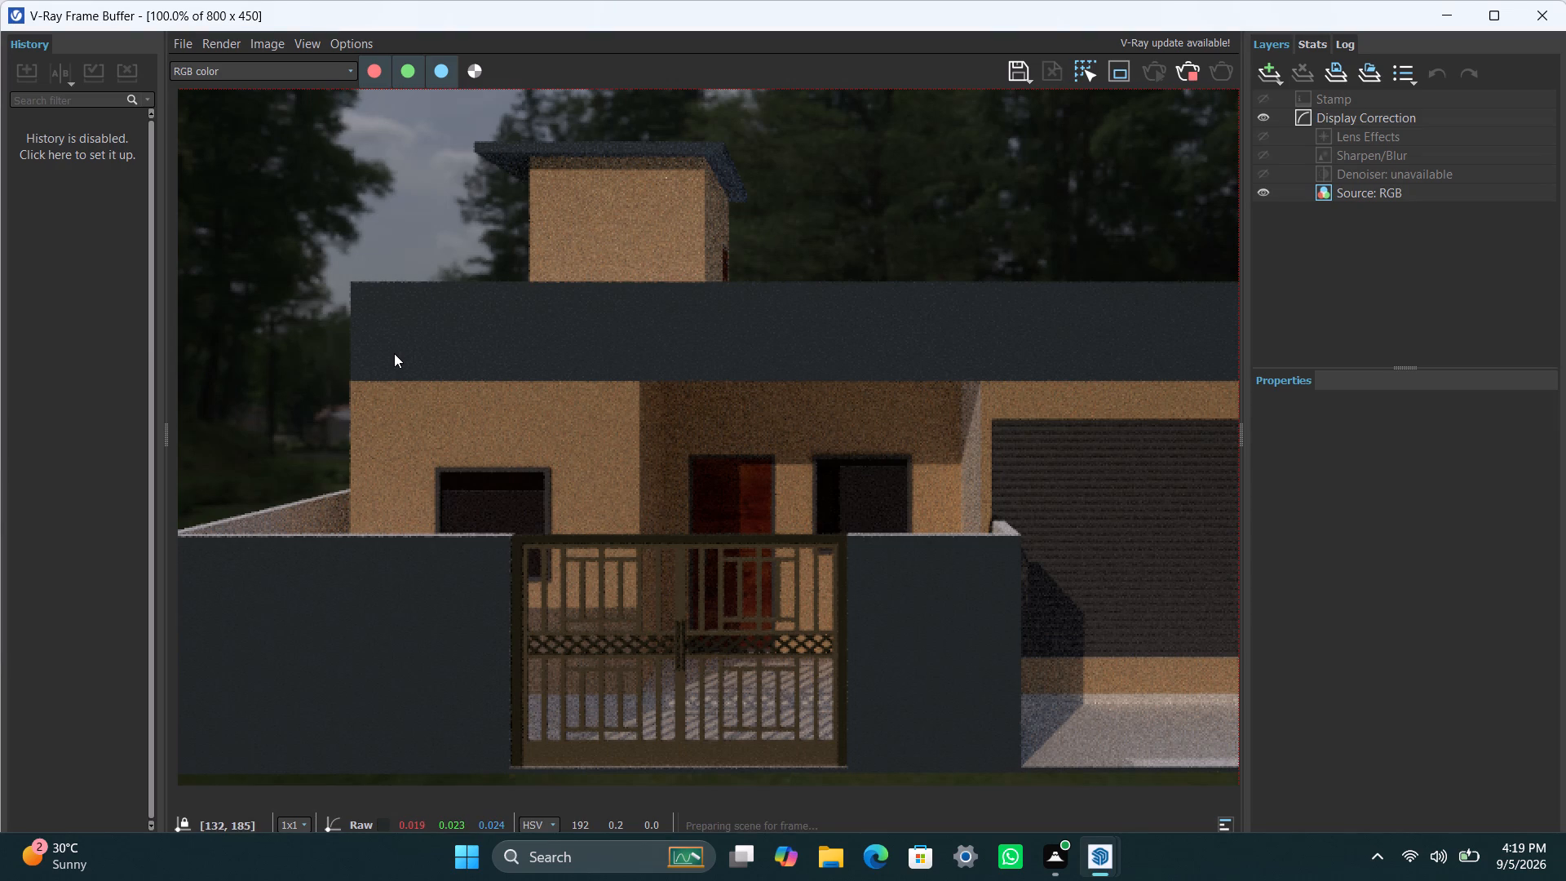
{"action": "scroll", "coordinate": [403, 433], "scroll_direction": "down", "scroll_amount": 2}
{"action": "scroll", "coordinate": [441, 455], "scroll_direction": "up", "scroll_amount": 2}
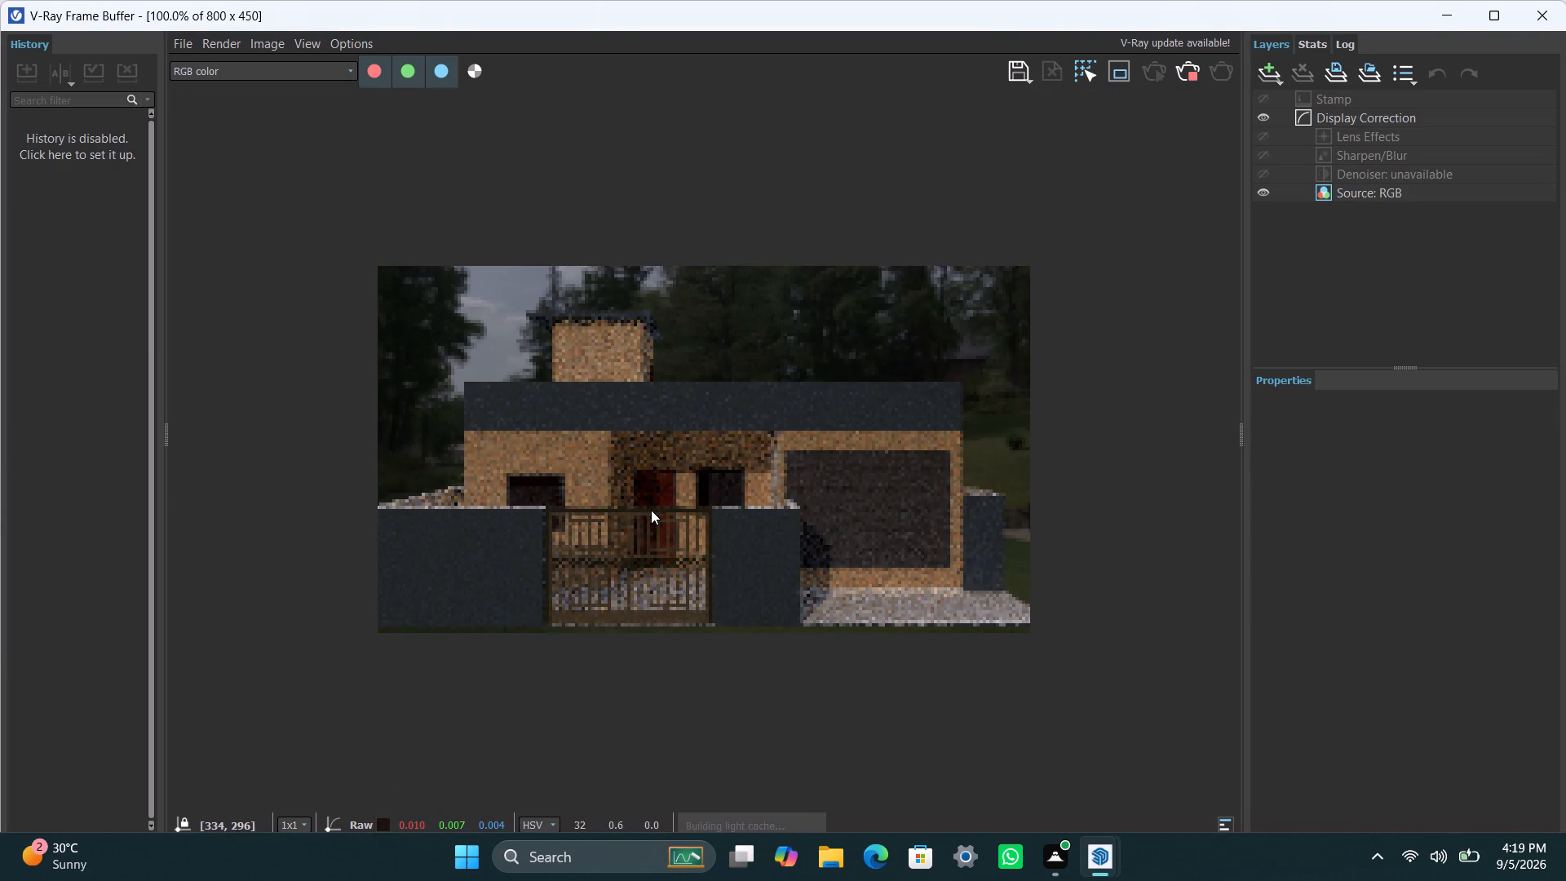
{"action": "left_click", "coordinate": [1186, 73]}
{"action": "left_click", "coordinate": [1544, 6]}
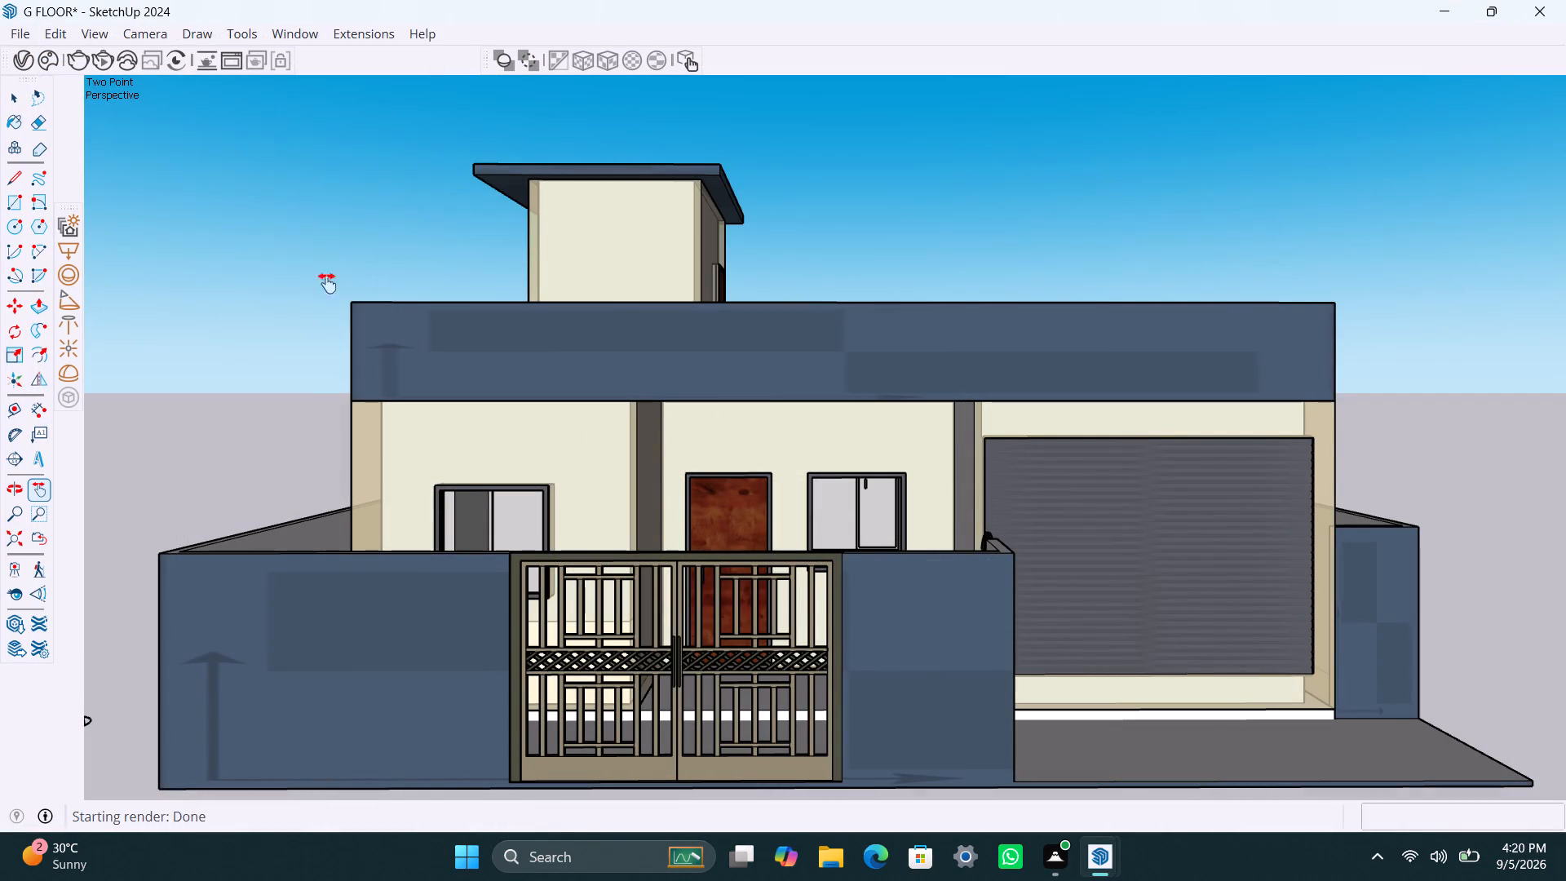
{"action": "left_click", "coordinate": [111, 59]}
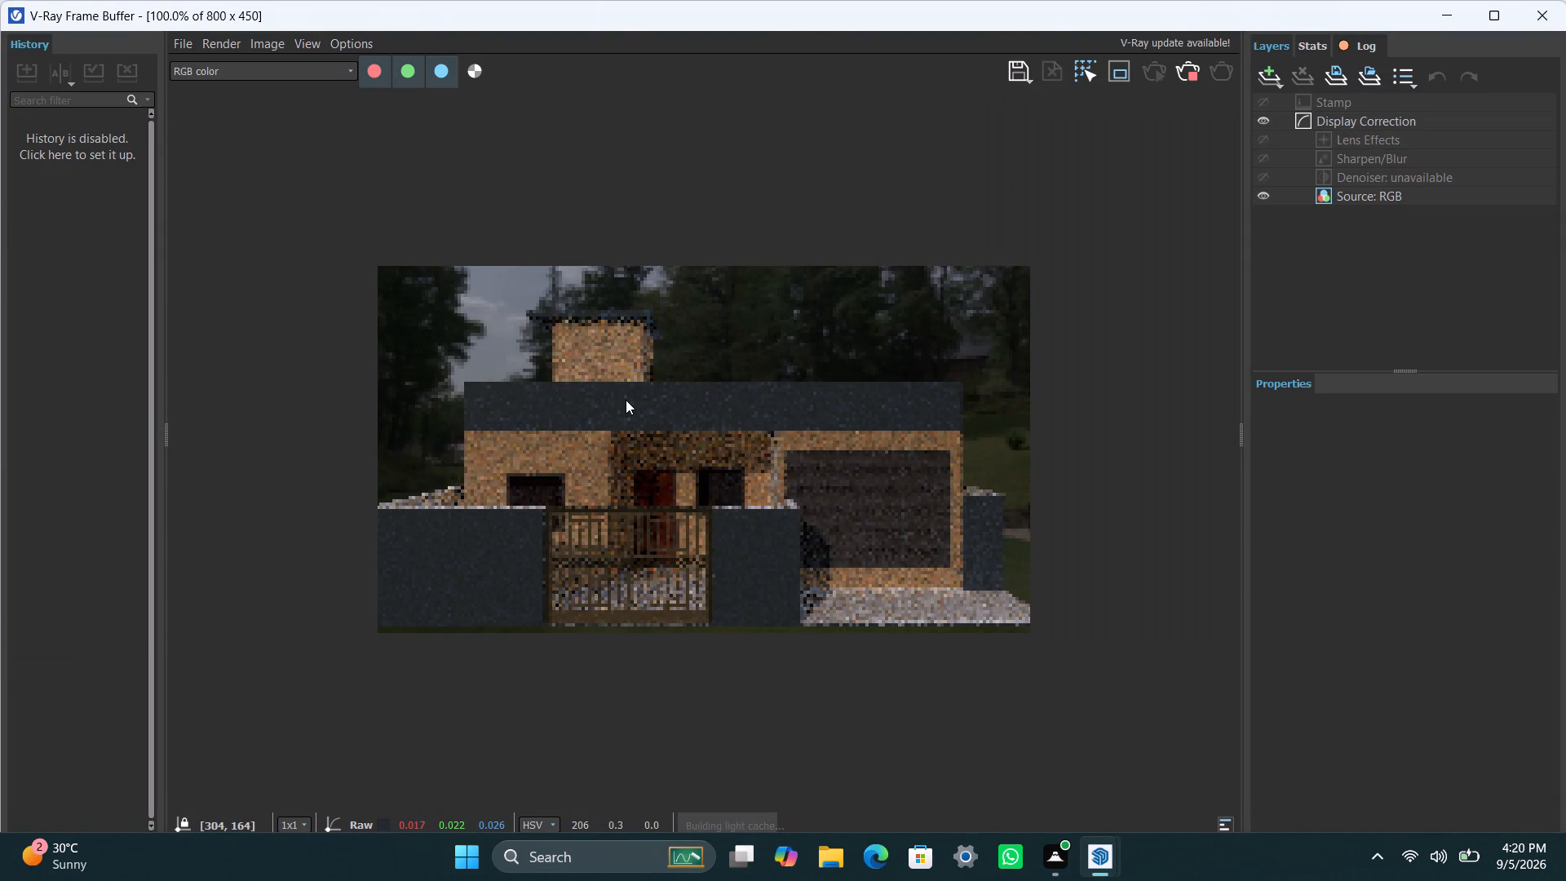
{"action": "left_click", "coordinate": [1196, 77]}
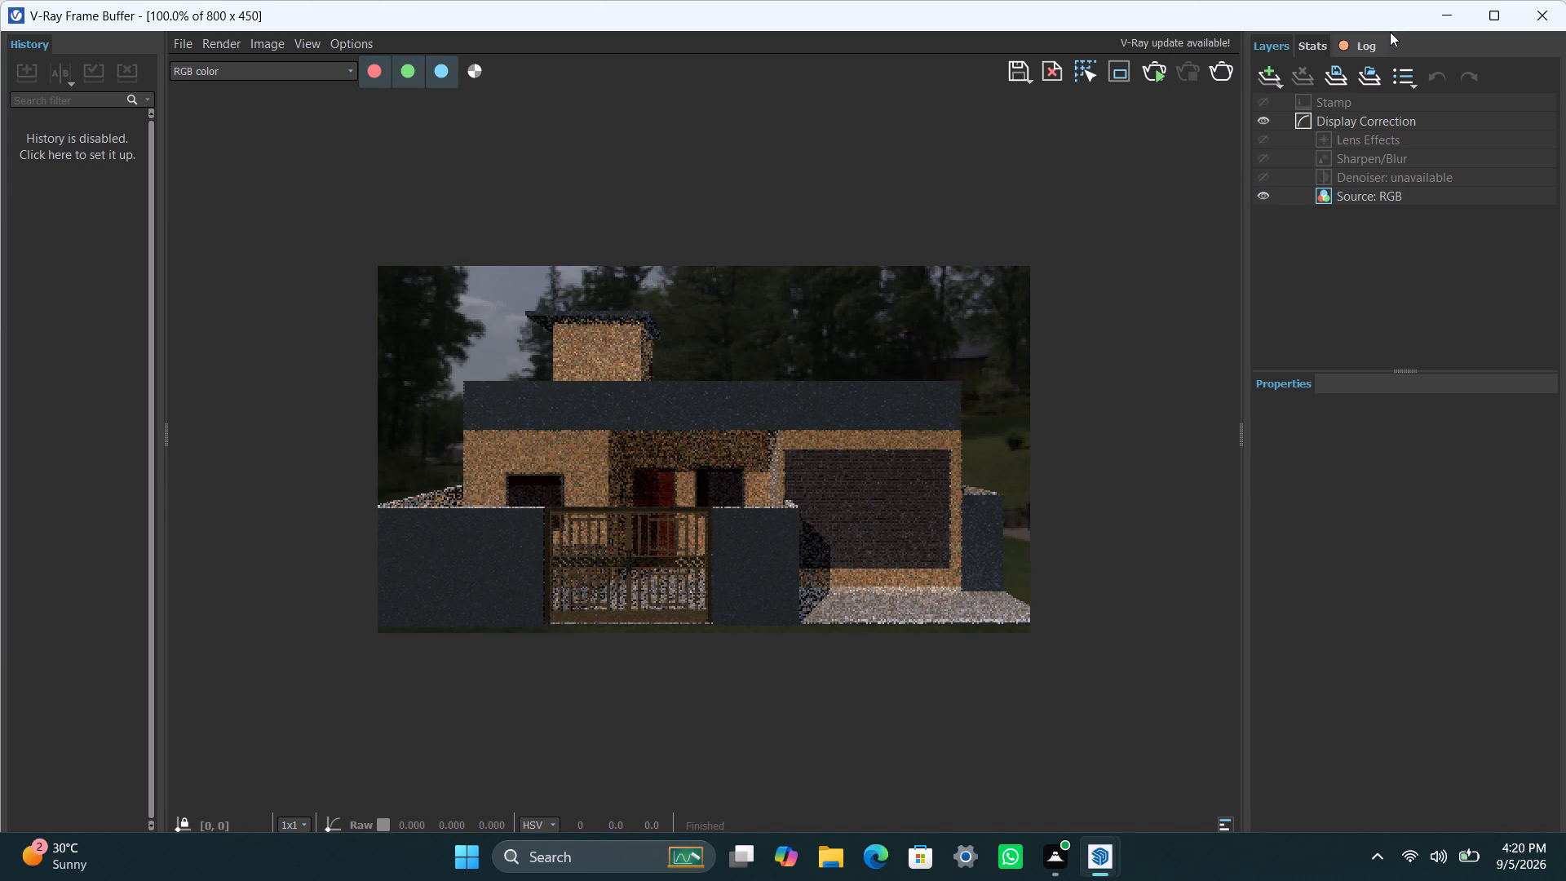
{"action": "left_click", "coordinate": [1454, 6]}
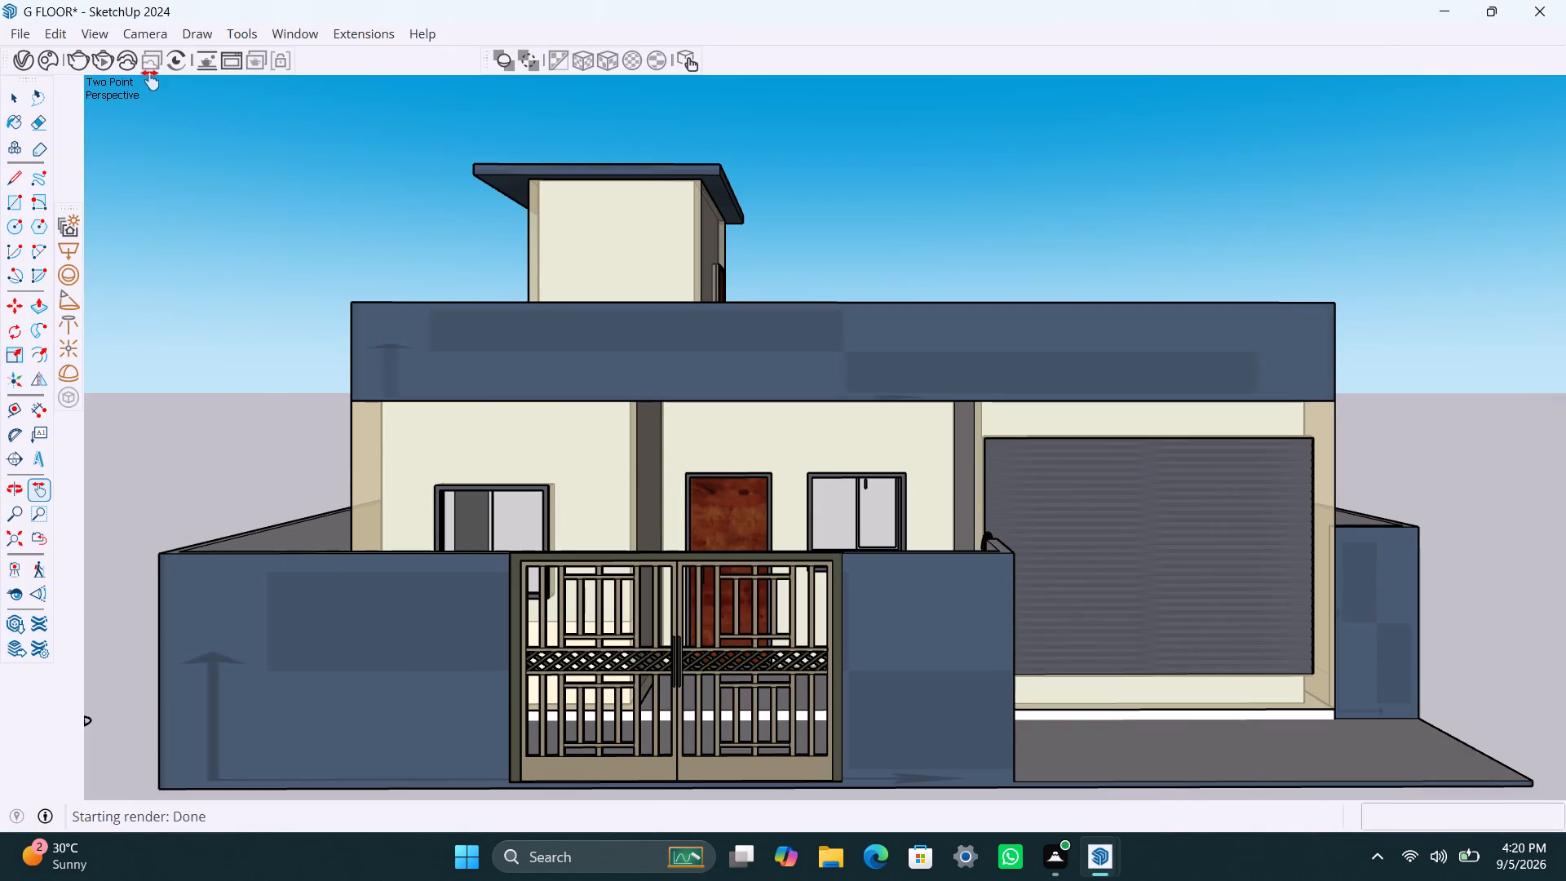
Set the V-Ray render quality to High+ and enable the V-Ray denoiser.
{"action": "left_click", "coordinate": [20, 68]}
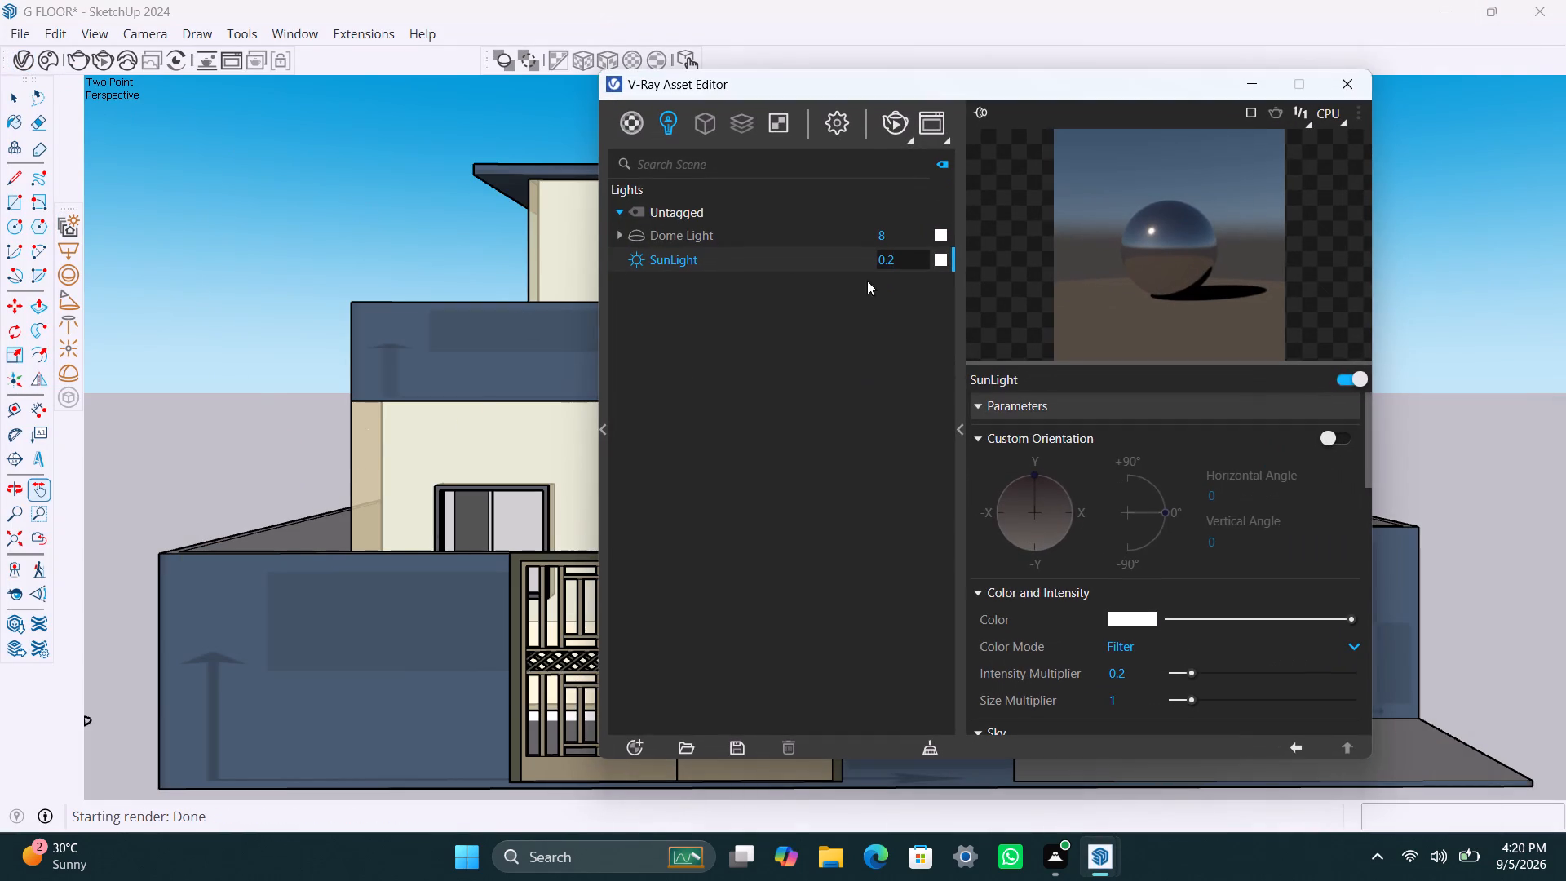
{"action": "left_click", "coordinate": [835, 122]}
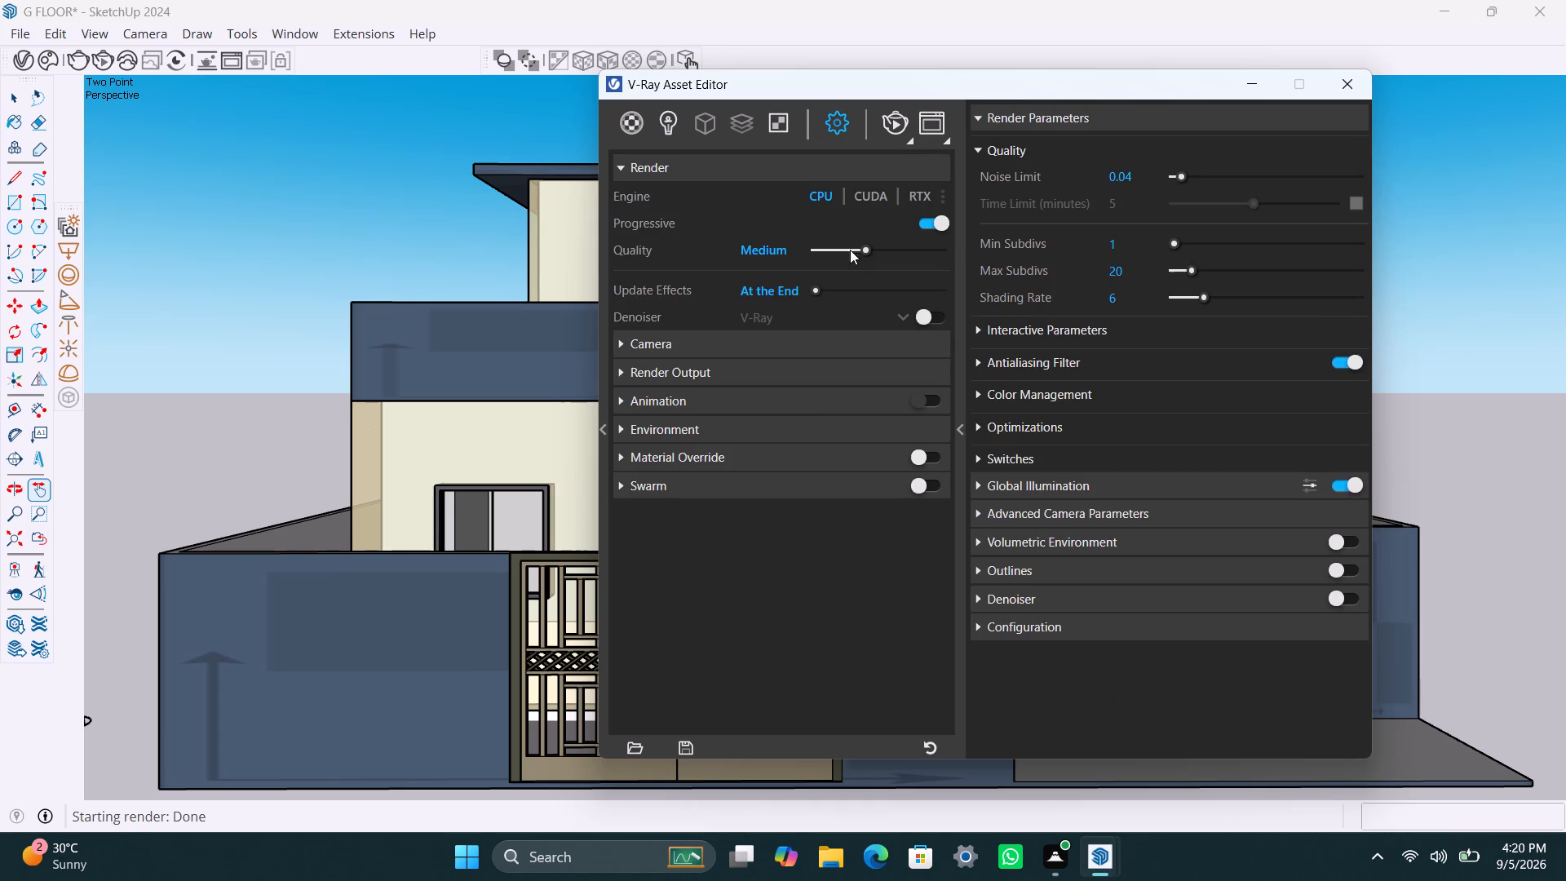
{"action": "left_click_drag", "start_coordinate": [871, 250], "coordinate": [959, 268]}
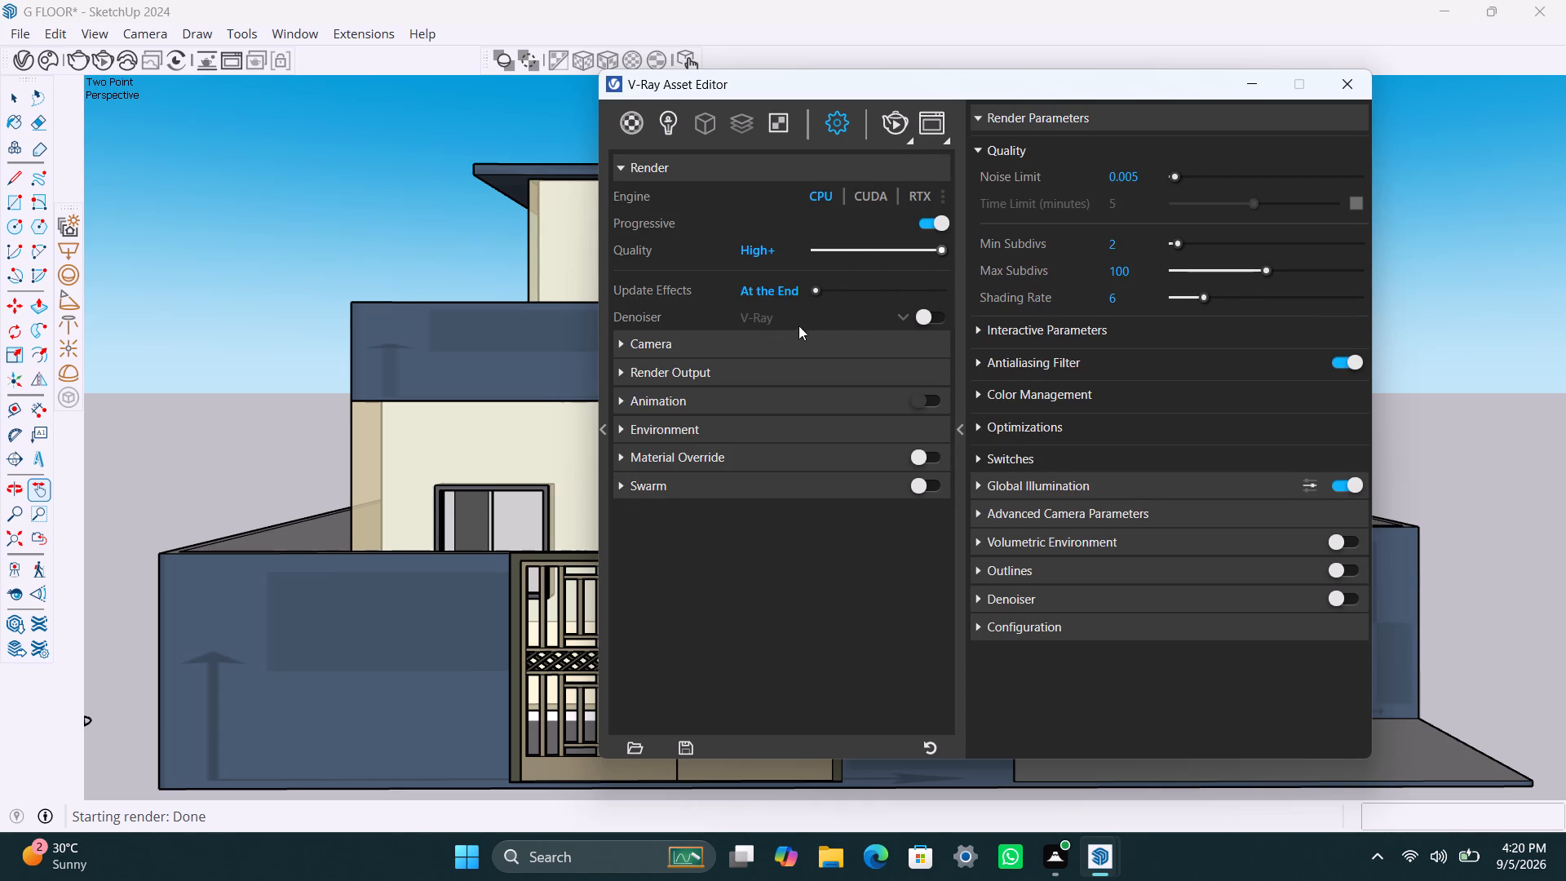
{"action": "left_click", "coordinate": [928, 317]}
{"action": "left_click", "coordinate": [619, 341]}
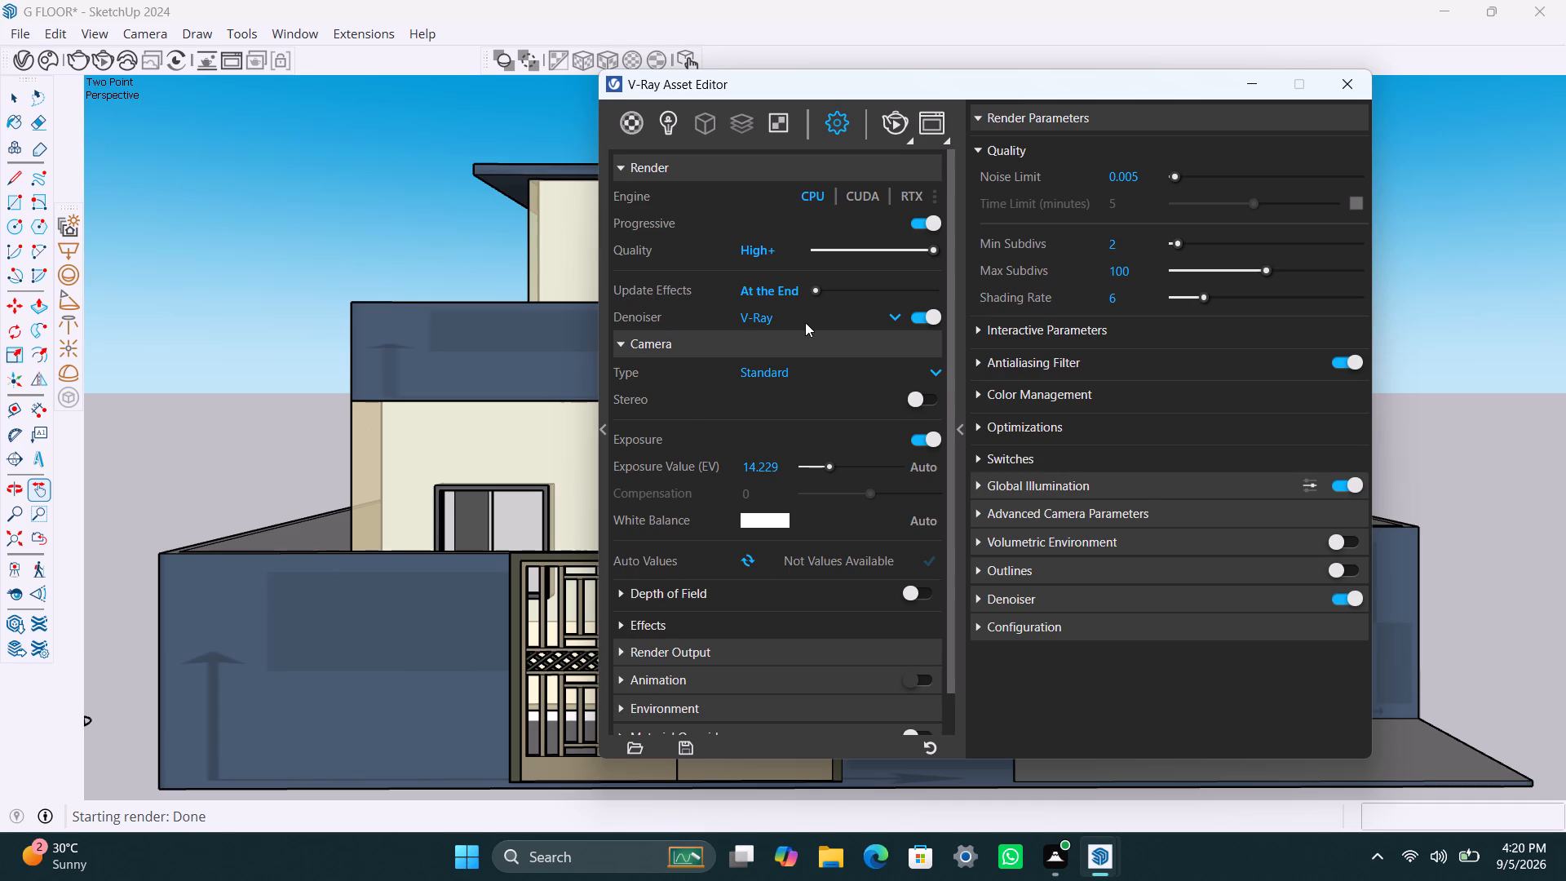
{"action": "left_click", "coordinate": [892, 320]}
{"action": "left_click", "coordinate": [893, 317]}
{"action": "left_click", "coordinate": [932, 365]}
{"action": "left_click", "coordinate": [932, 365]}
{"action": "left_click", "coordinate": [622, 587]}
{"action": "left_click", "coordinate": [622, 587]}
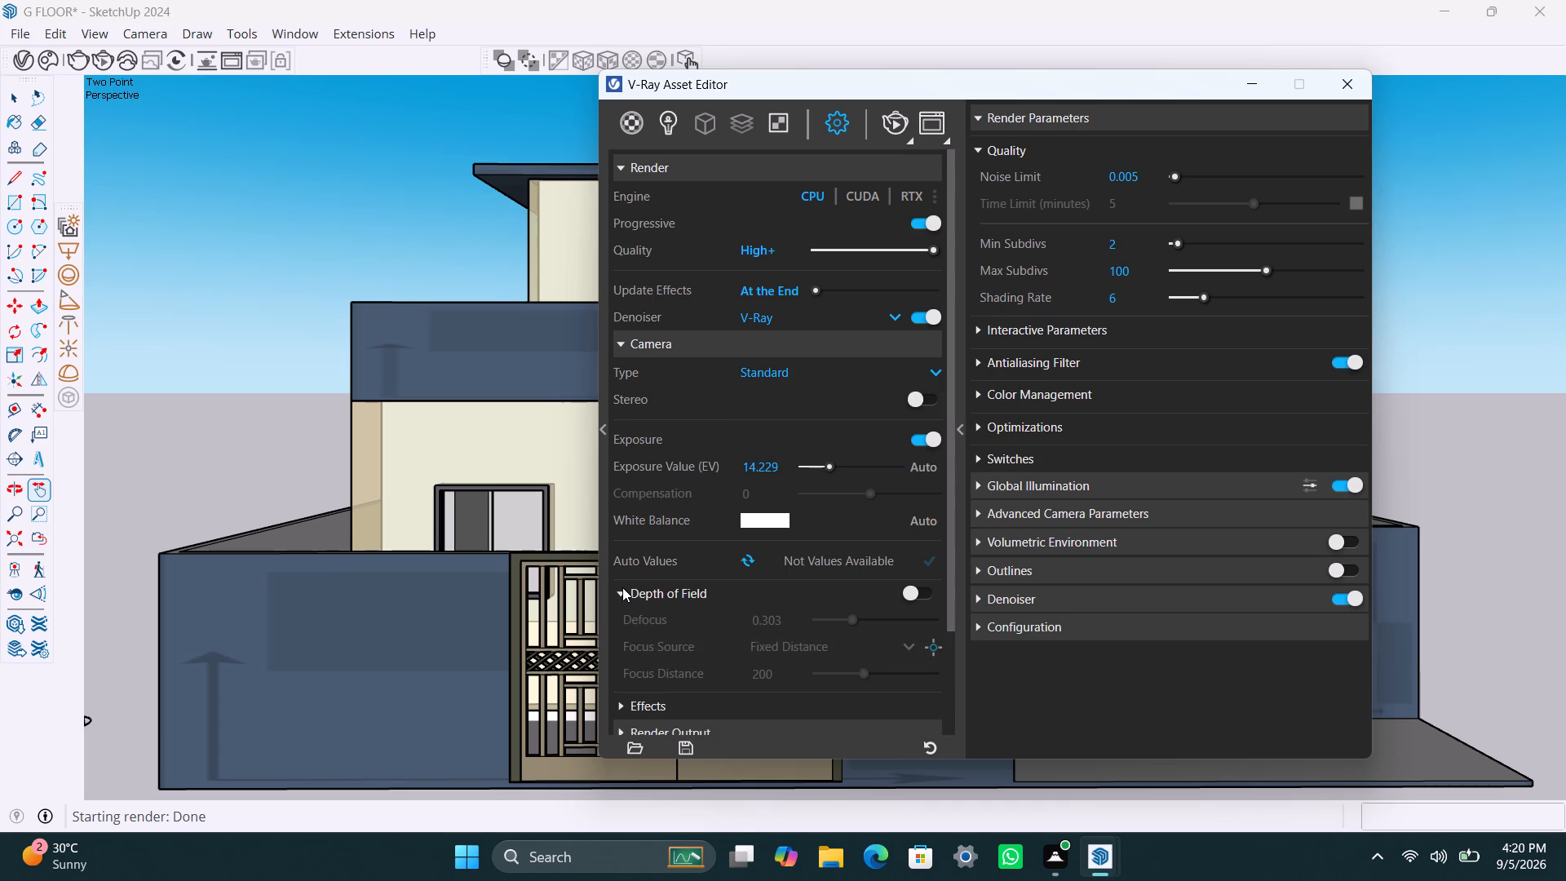
Set the render output to 1500 × 1125 with a custom aspect ratio of 1.3333 to 1.
{"action": "scroll", "coordinate": [661, 610], "scroll_direction": "down", "scroll_amount": 3}
{"action": "left_click", "coordinate": [623, 604]}
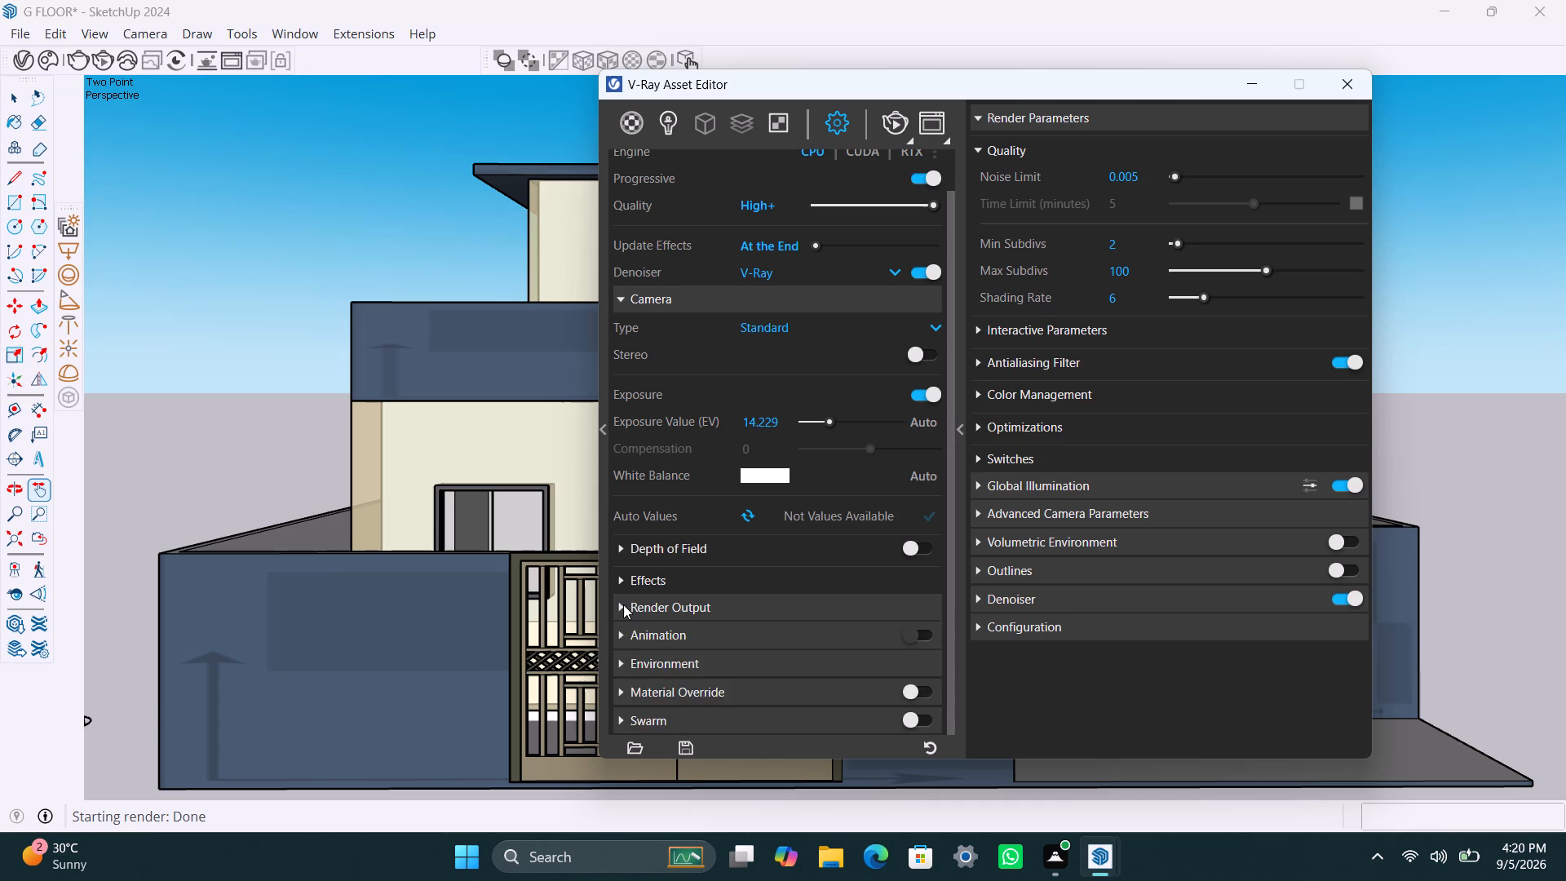
{"action": "scroll", "coordinate": [741, 643], "scroll_direction": "down", "scroll_amount": 3}
{"action": "left_click_drag", "start_coordinate": [780, 483], "coordinate": [681, 504]}
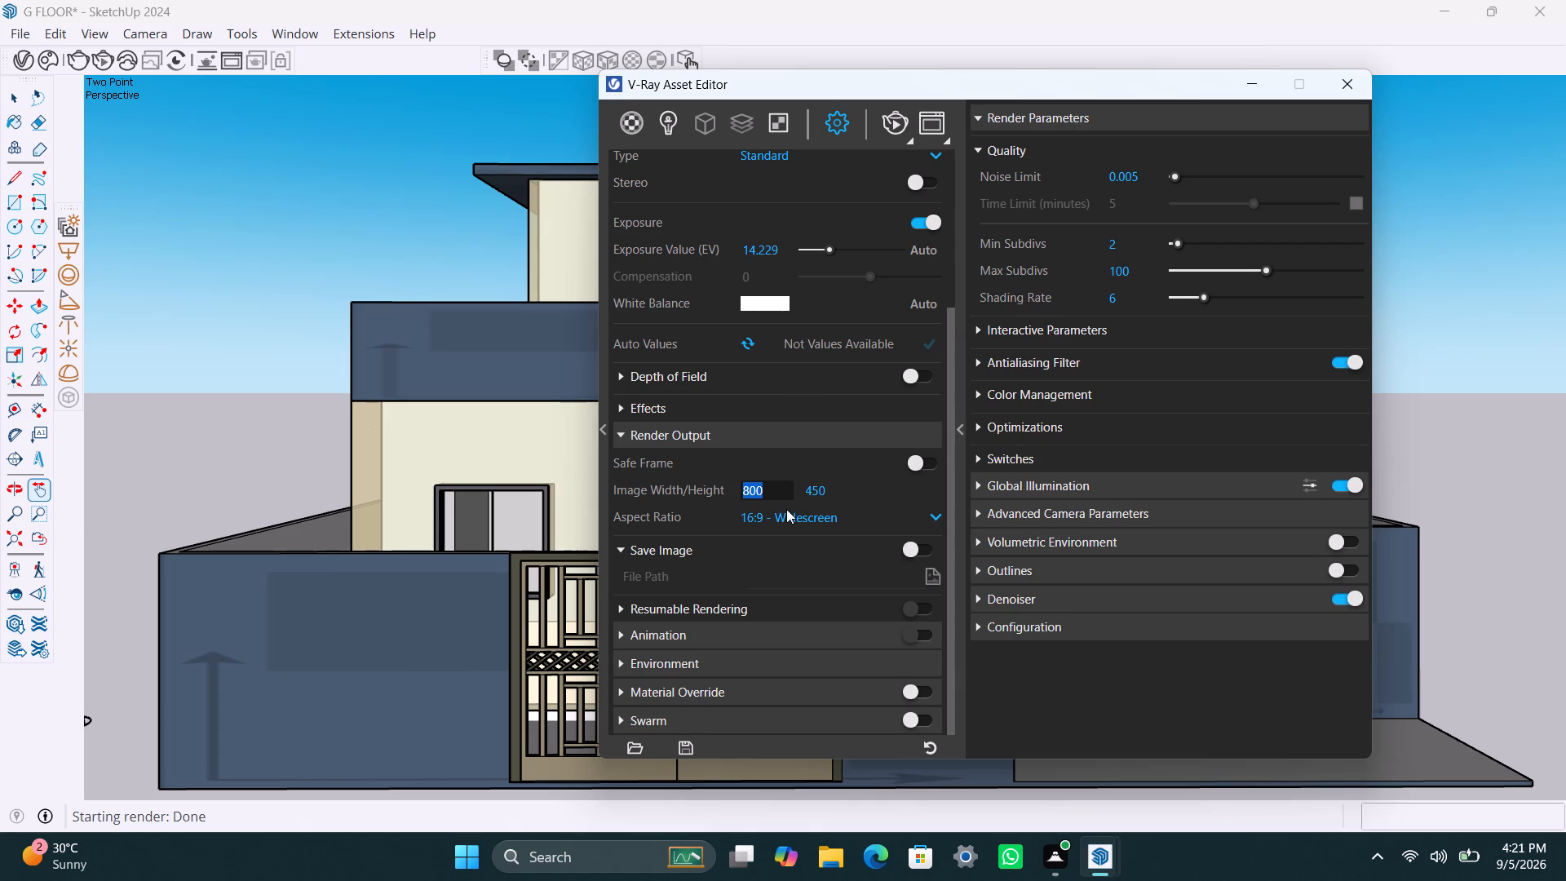
{"action": "type", "text": "1500"}
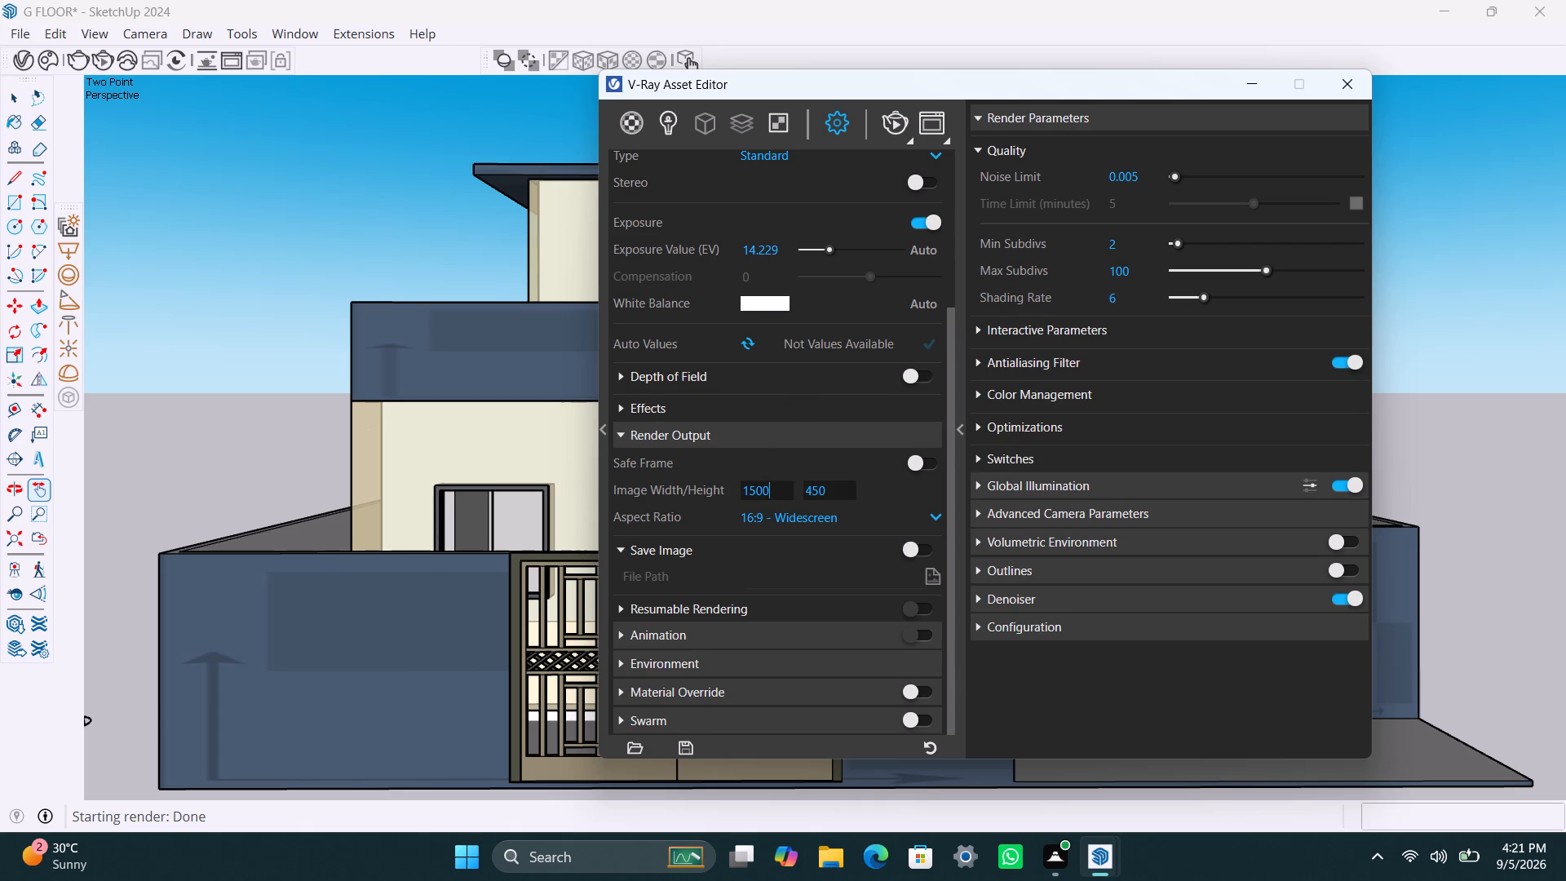
{"action": "left_click", "coordinate": [837, 494]}
{"action": "left_click_drag", "start_coordinate": [833, 493], "coordinate": [787, 511]}
{"action": "type", "text": "1125"}
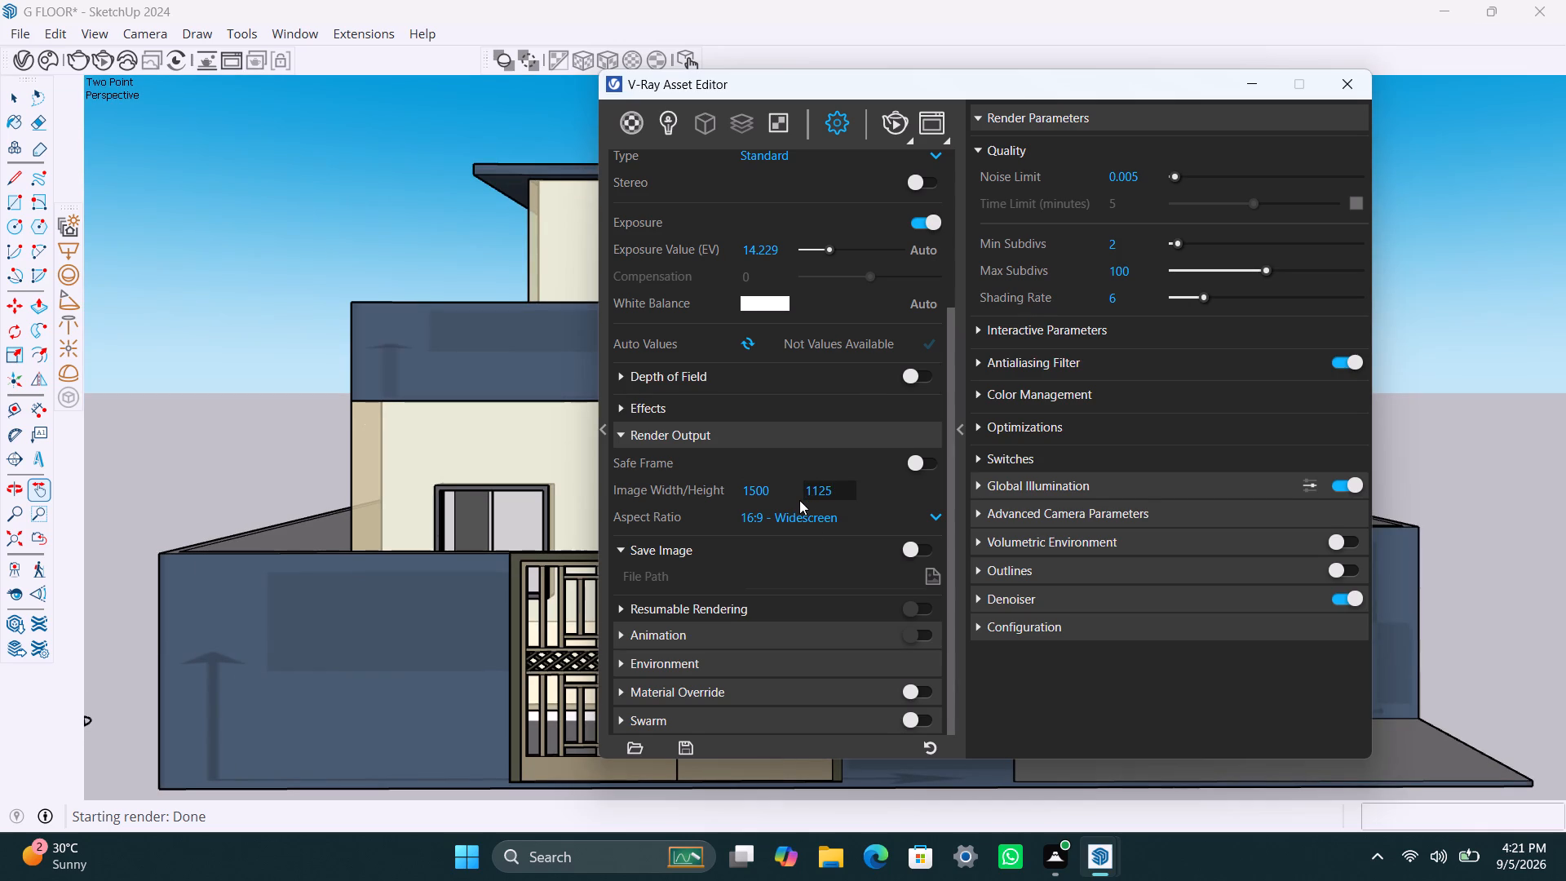
{"action": "left_click", "coordinate": [859, 519]}
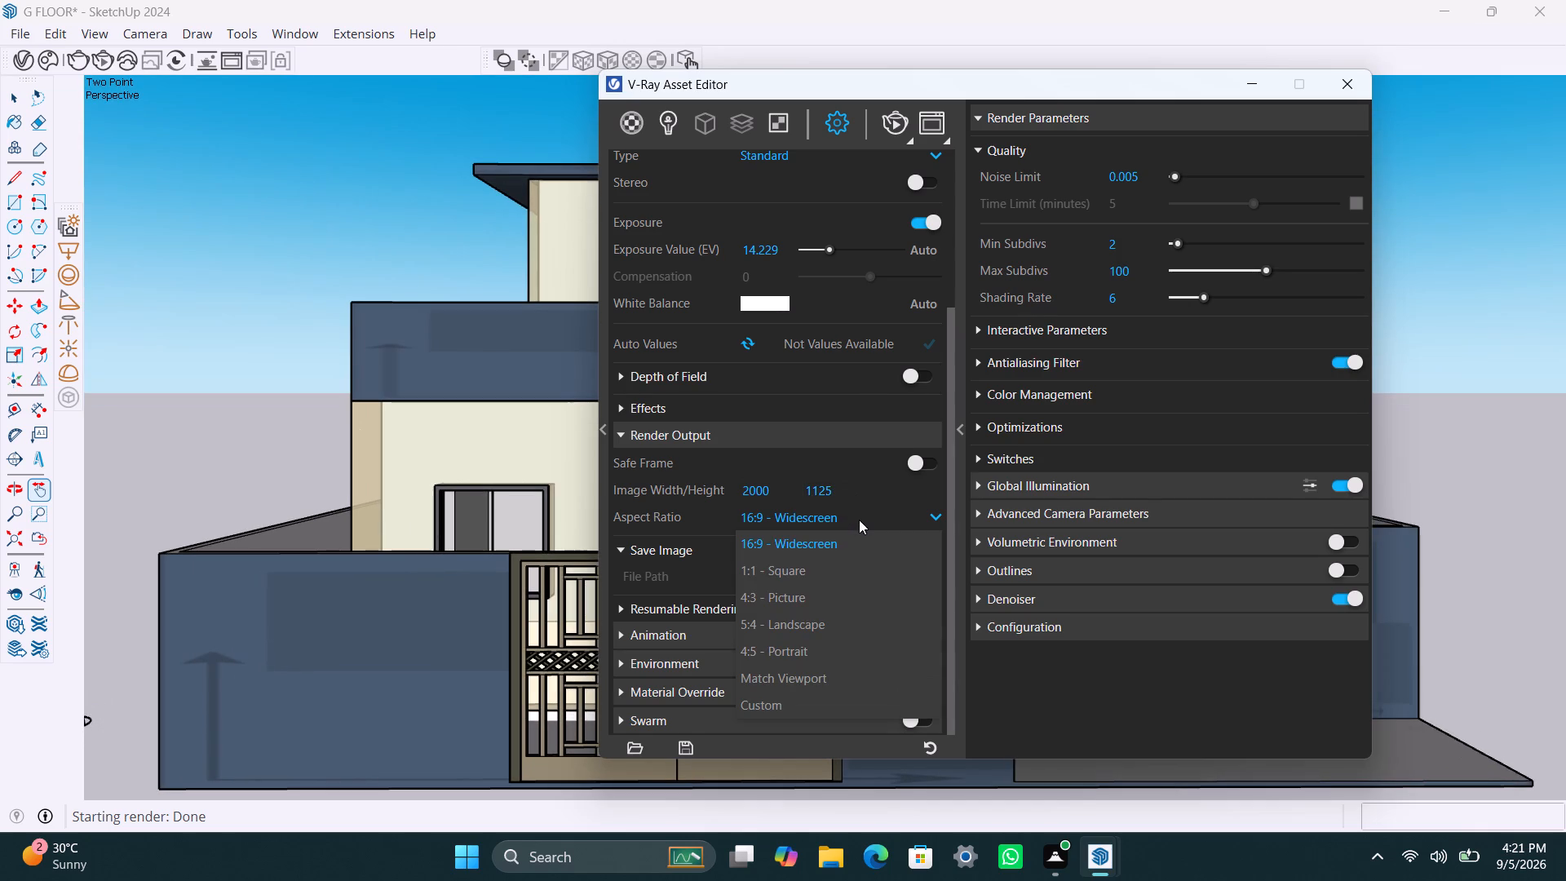
{"action": "left_click", "coordinate": [828, 696]}
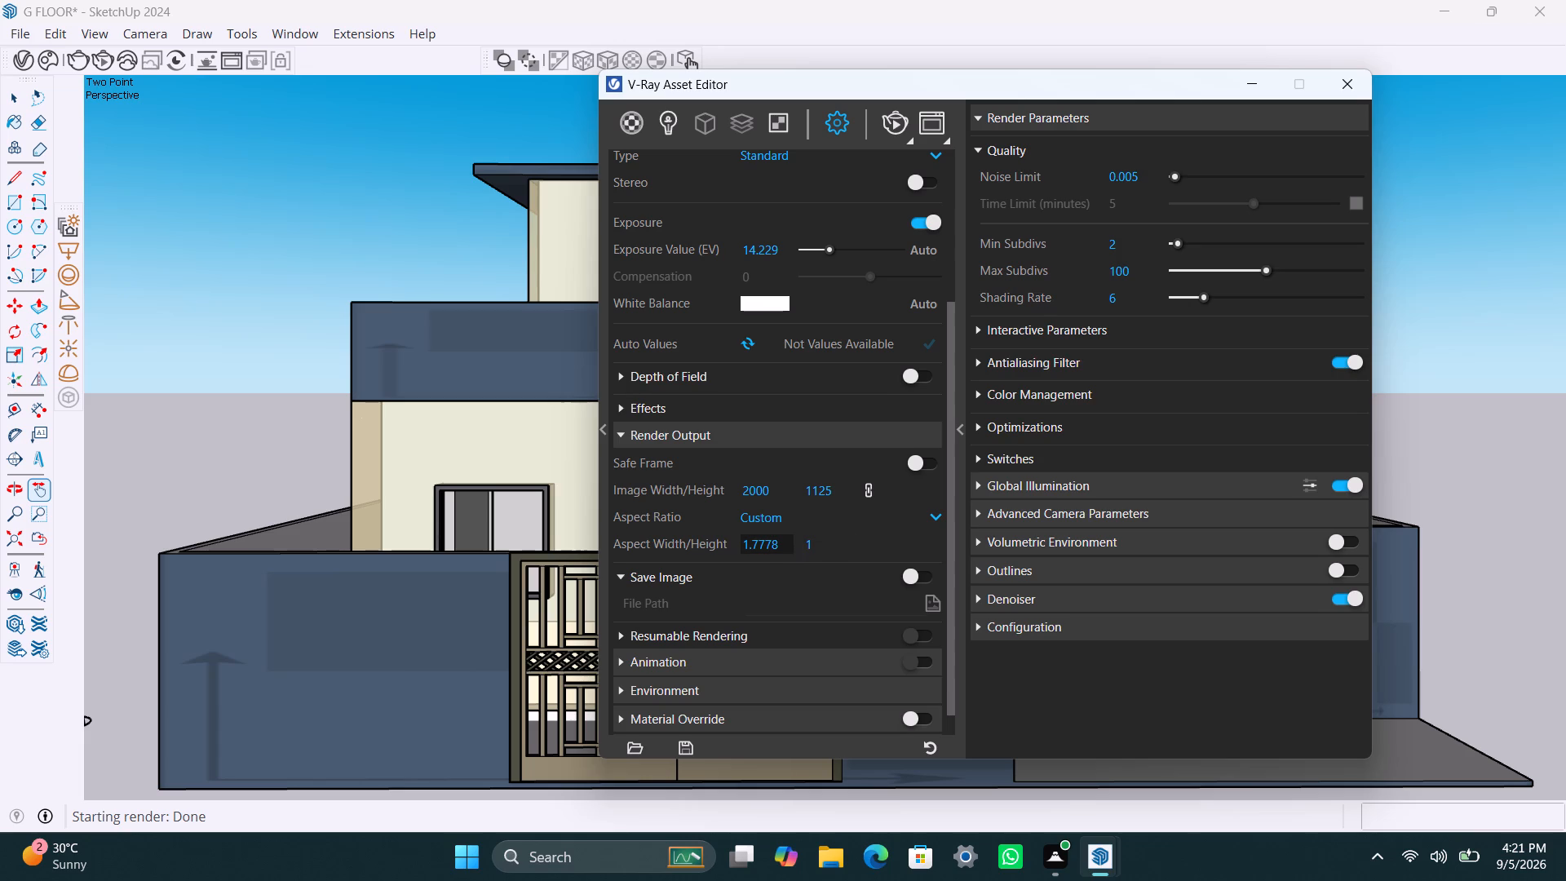
{"action": "left_click_drag", "start_coordinate": [790, 541], "coordinate": [677, 557]}
{"action": "type", "text": "1."}
{"action": "type", "text": "3333"}
Enable automatic saving of the rendered image as EF G FLOOR in the Documents > internship > photos folder.
{"action": "left_click", "coordinate": [909, 578]}
{"action": "left_click", "coordinate": [894, 604]}
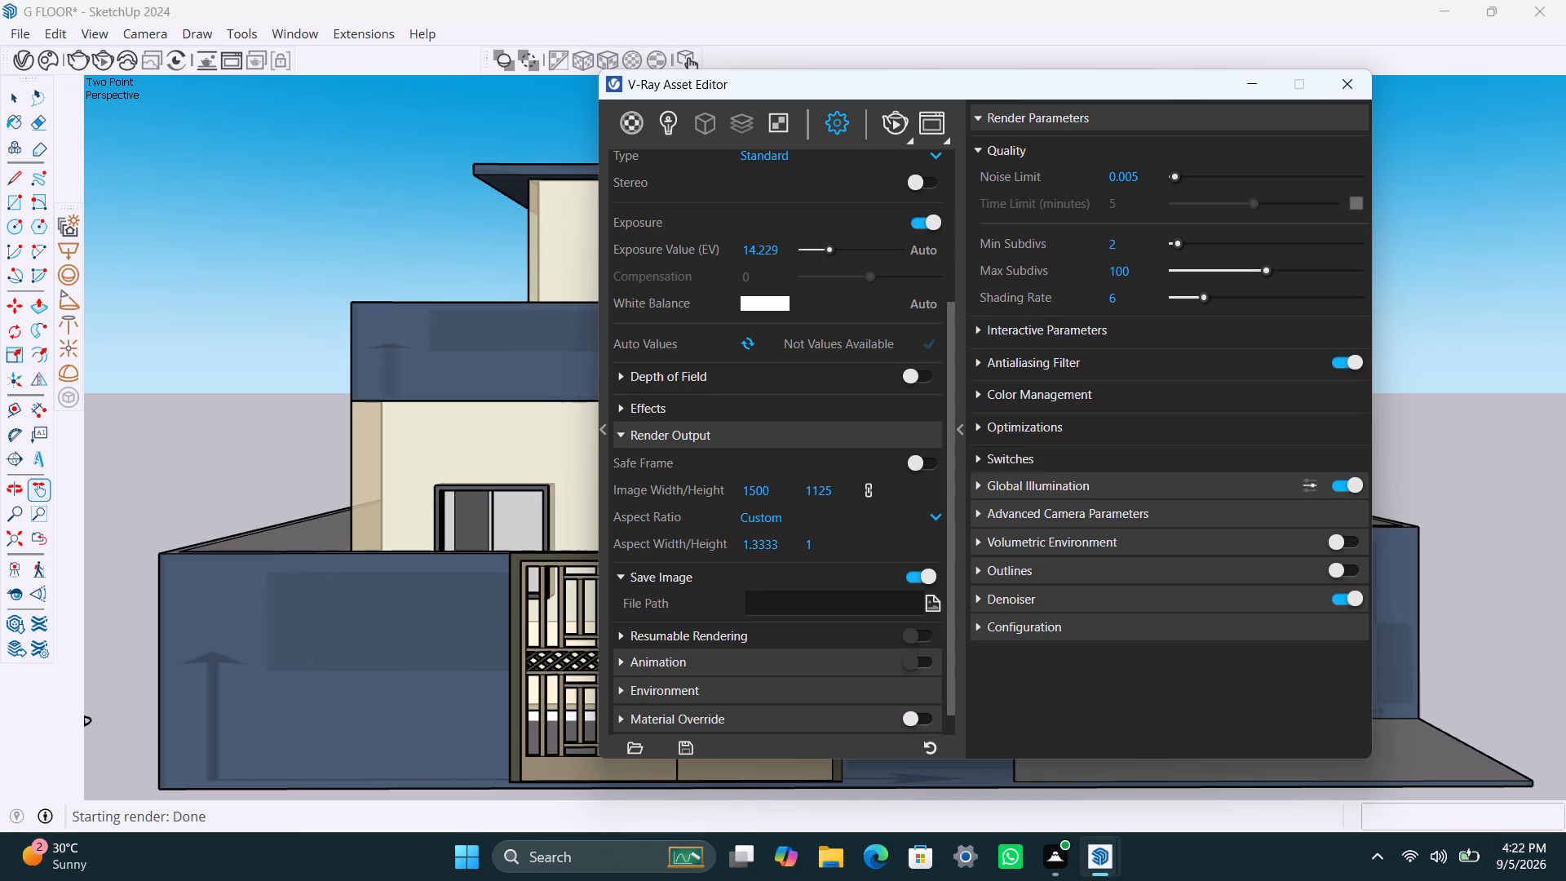
{"action": "left_click", "coordinate": [939, 599]}
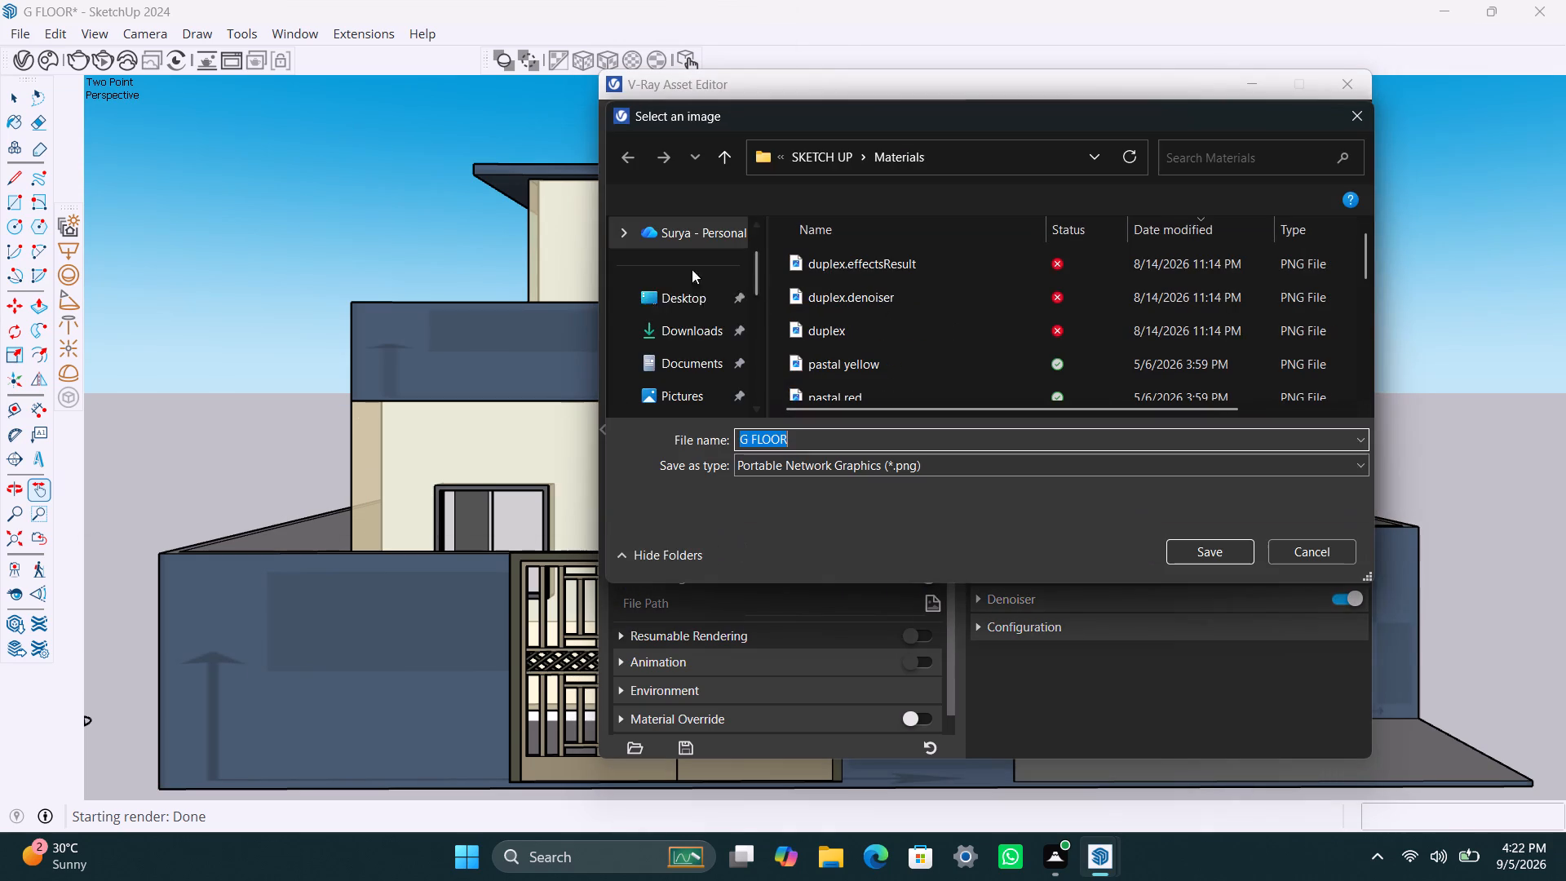
{"action": "double_click", "coordinate": [683, 352]}
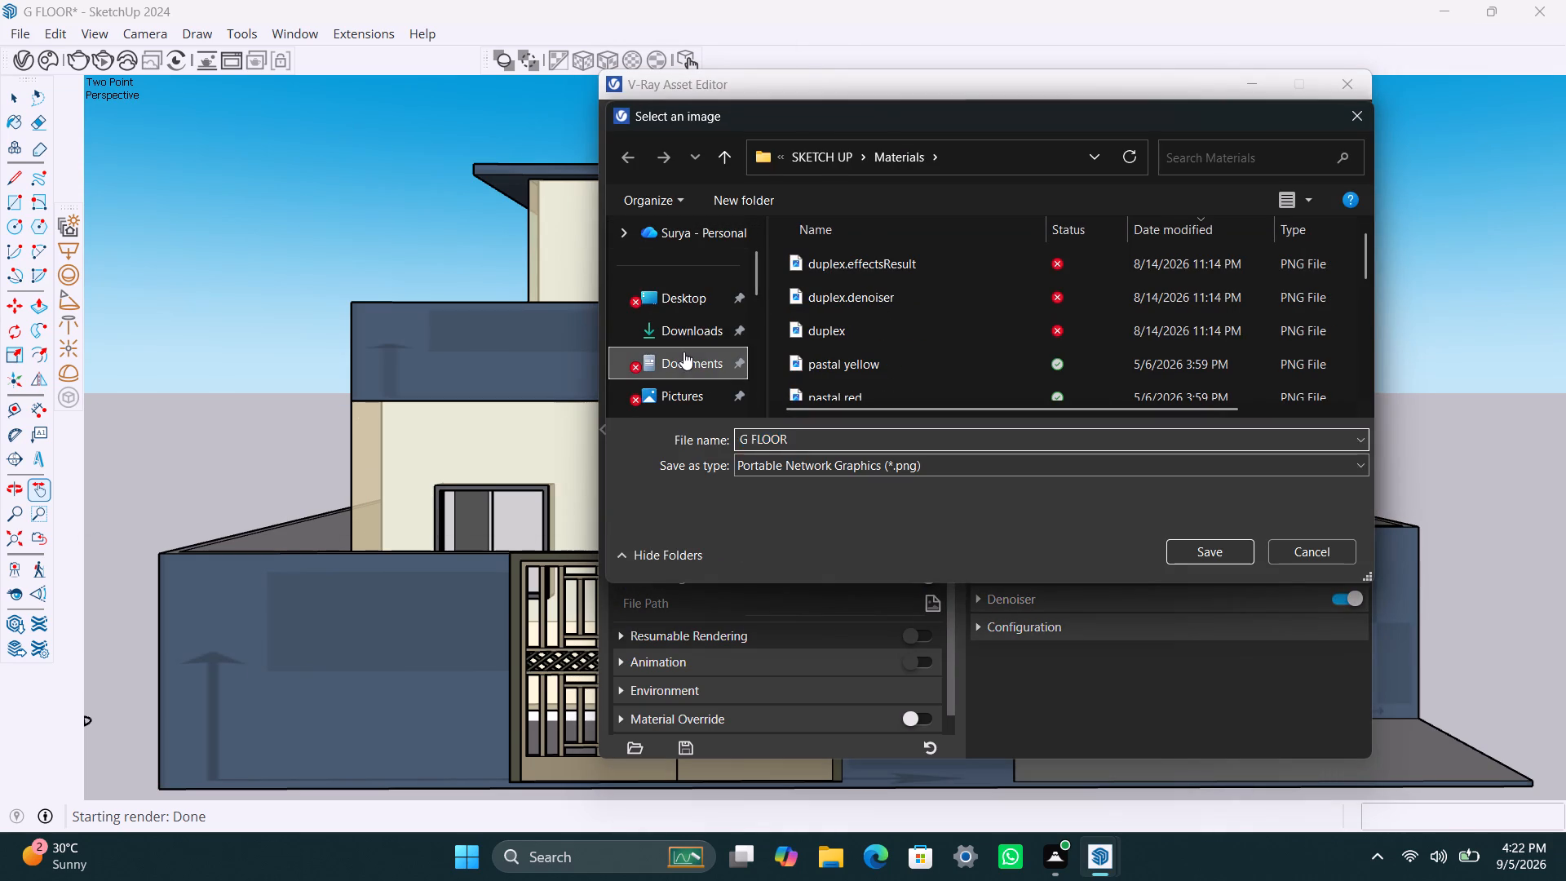
{"action": "double_click", "coordinate": [854, 375]}
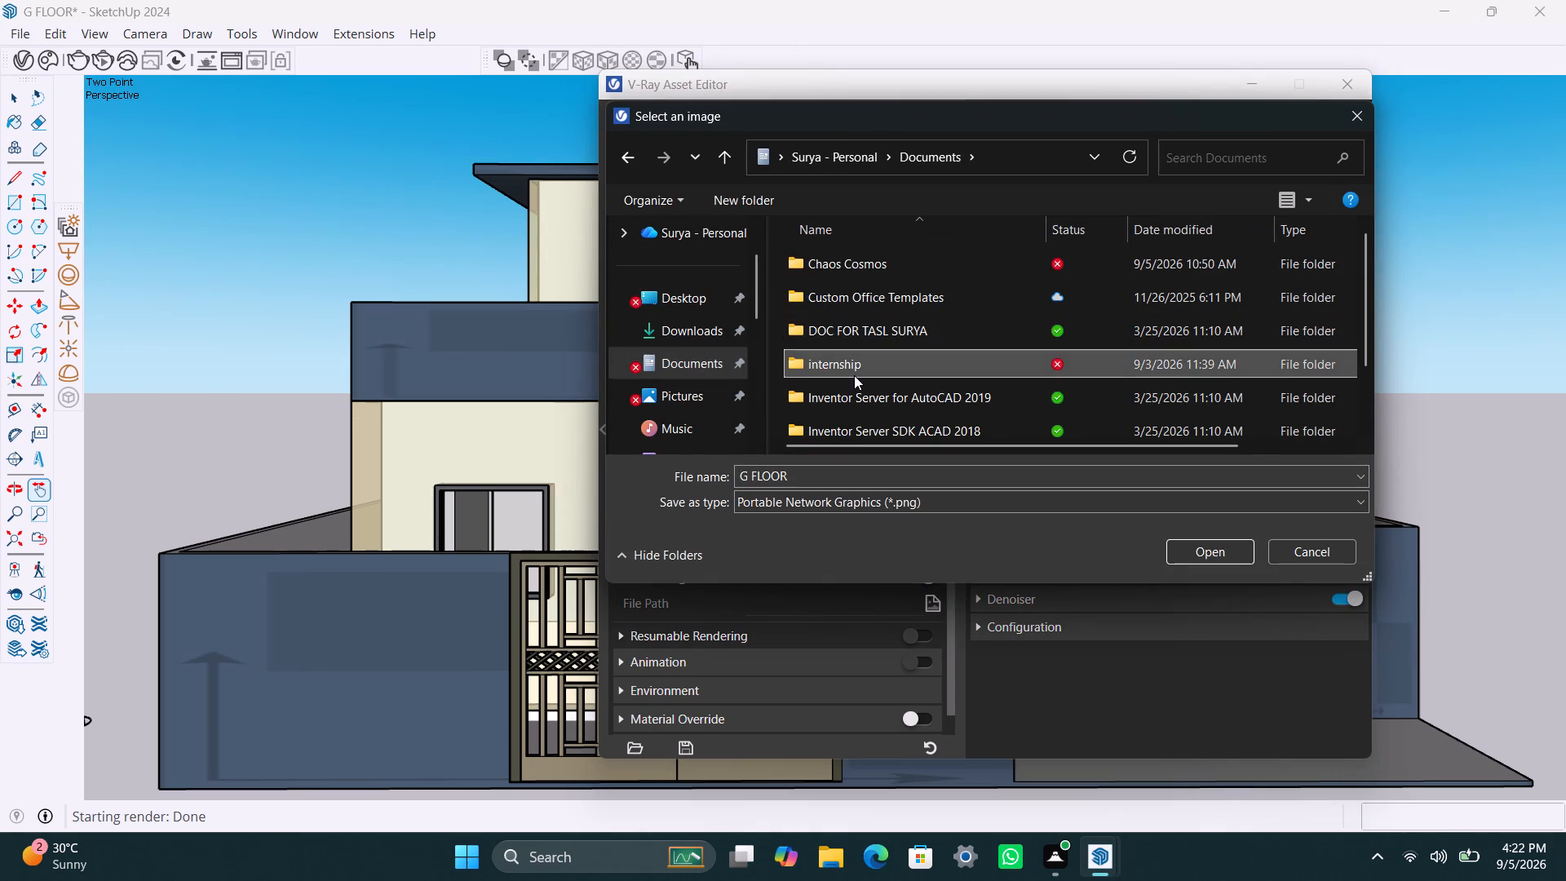
{"action": "double_click", "coordinate": [849, 339]}
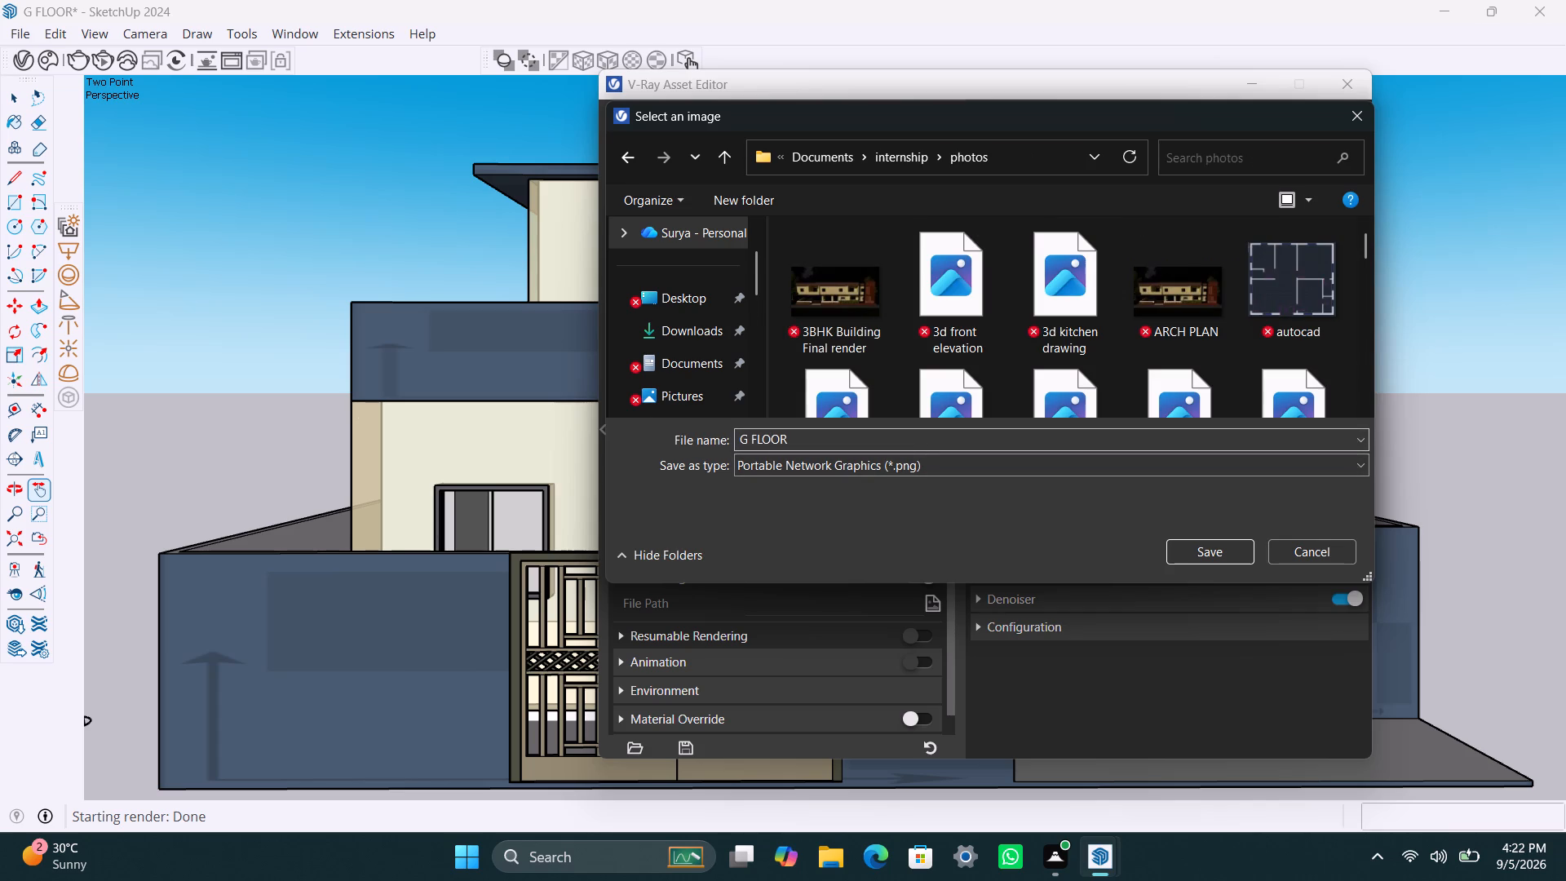
{"action": "left_click", "coordinate": [750, 436]}
{"action": "left_click", "coordinate": [757, 440]}
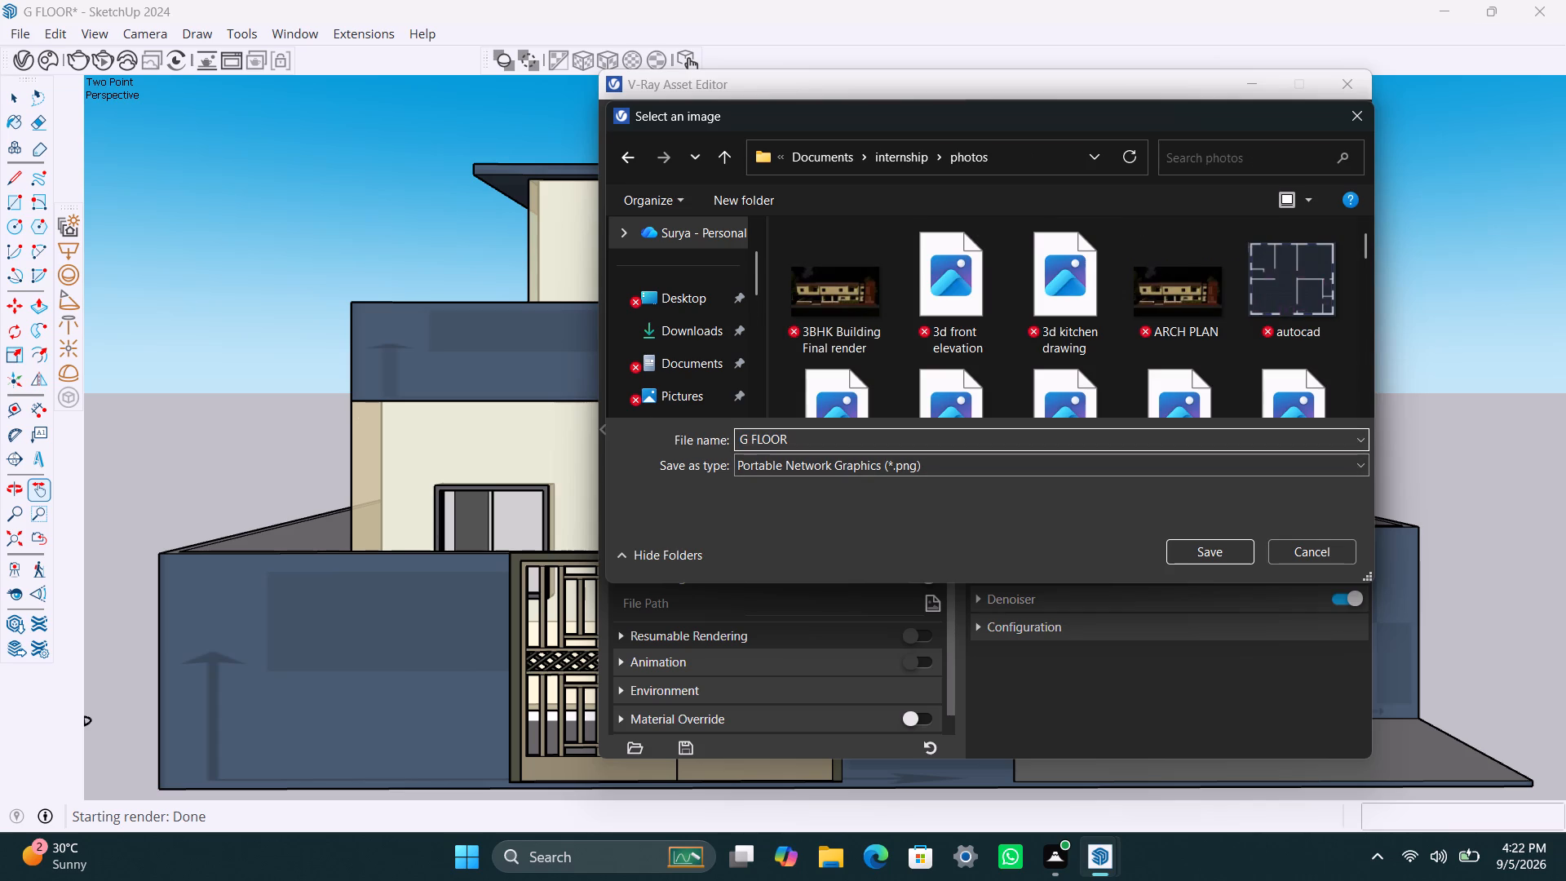
{"action": "left_click", "coordinate": [745, 436]}
{"action": "left_click_drag", "start_coordinate": [751, 439], "coordinate": [723, 445]}
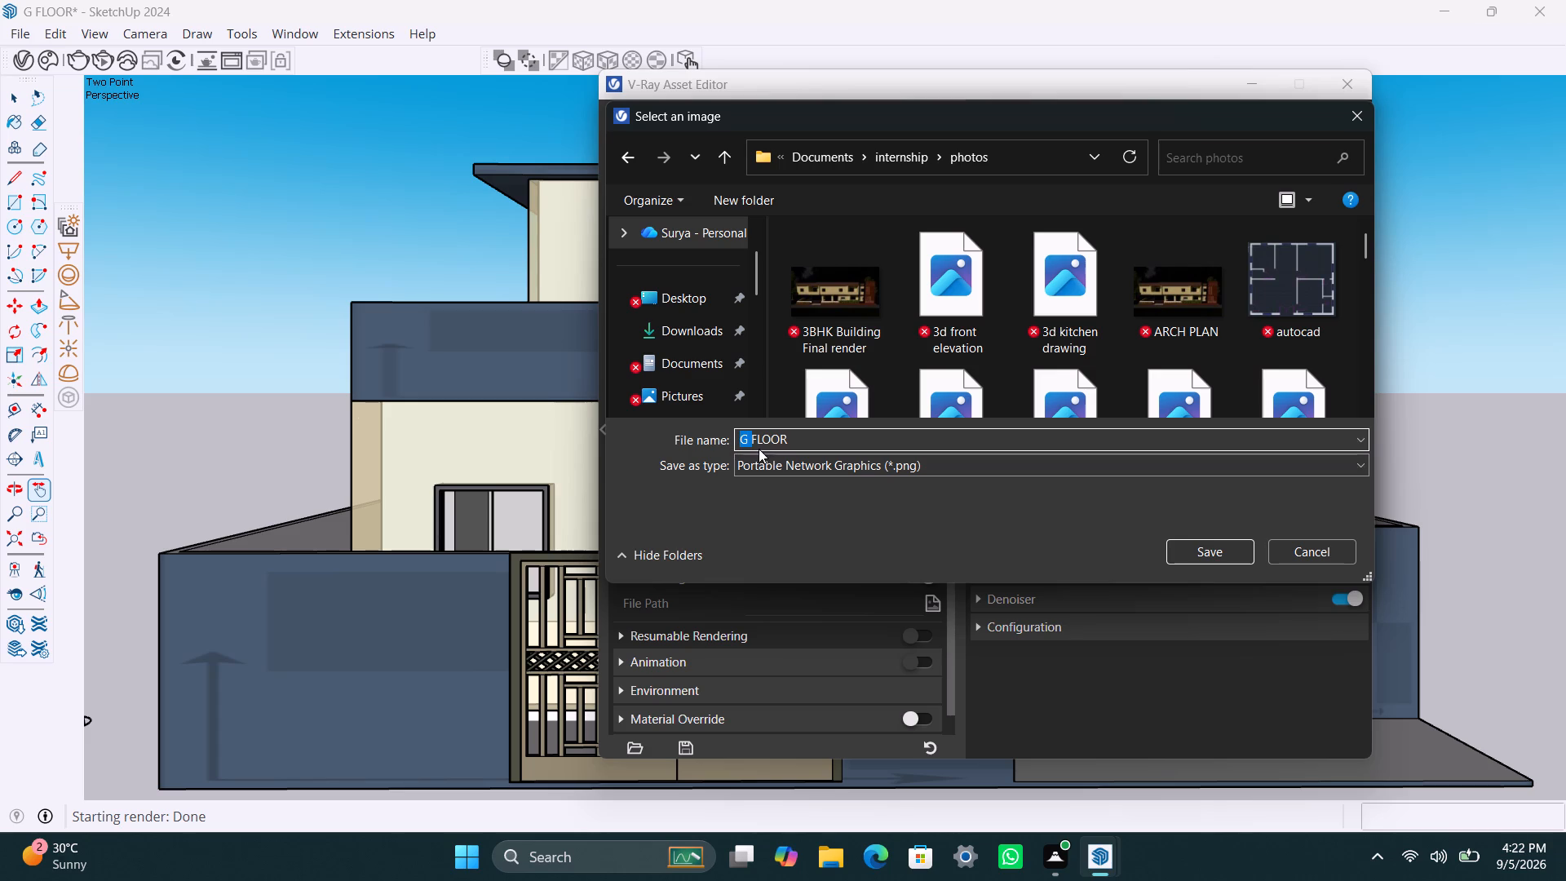
{"action": "key", "text": "e"}
{"action": "key", "text": "f"}
{"action": "key", "text": "space"}
{"action": "key", "text": "g"}
{"action": "key", "text": "space"}
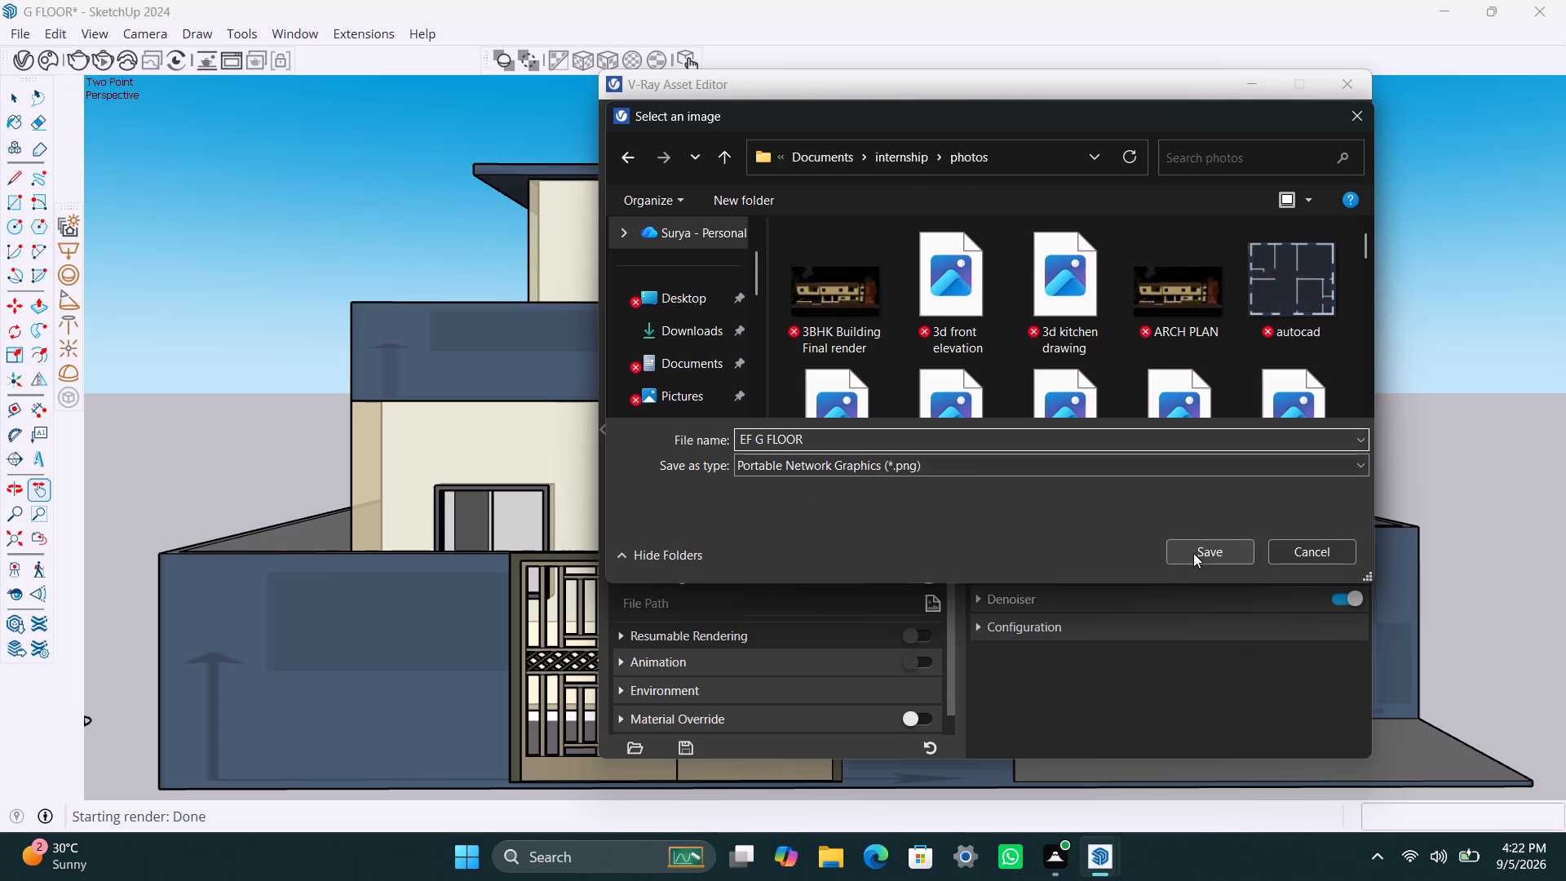
{"action": "left_click", "coordinate": [1193, 553]}
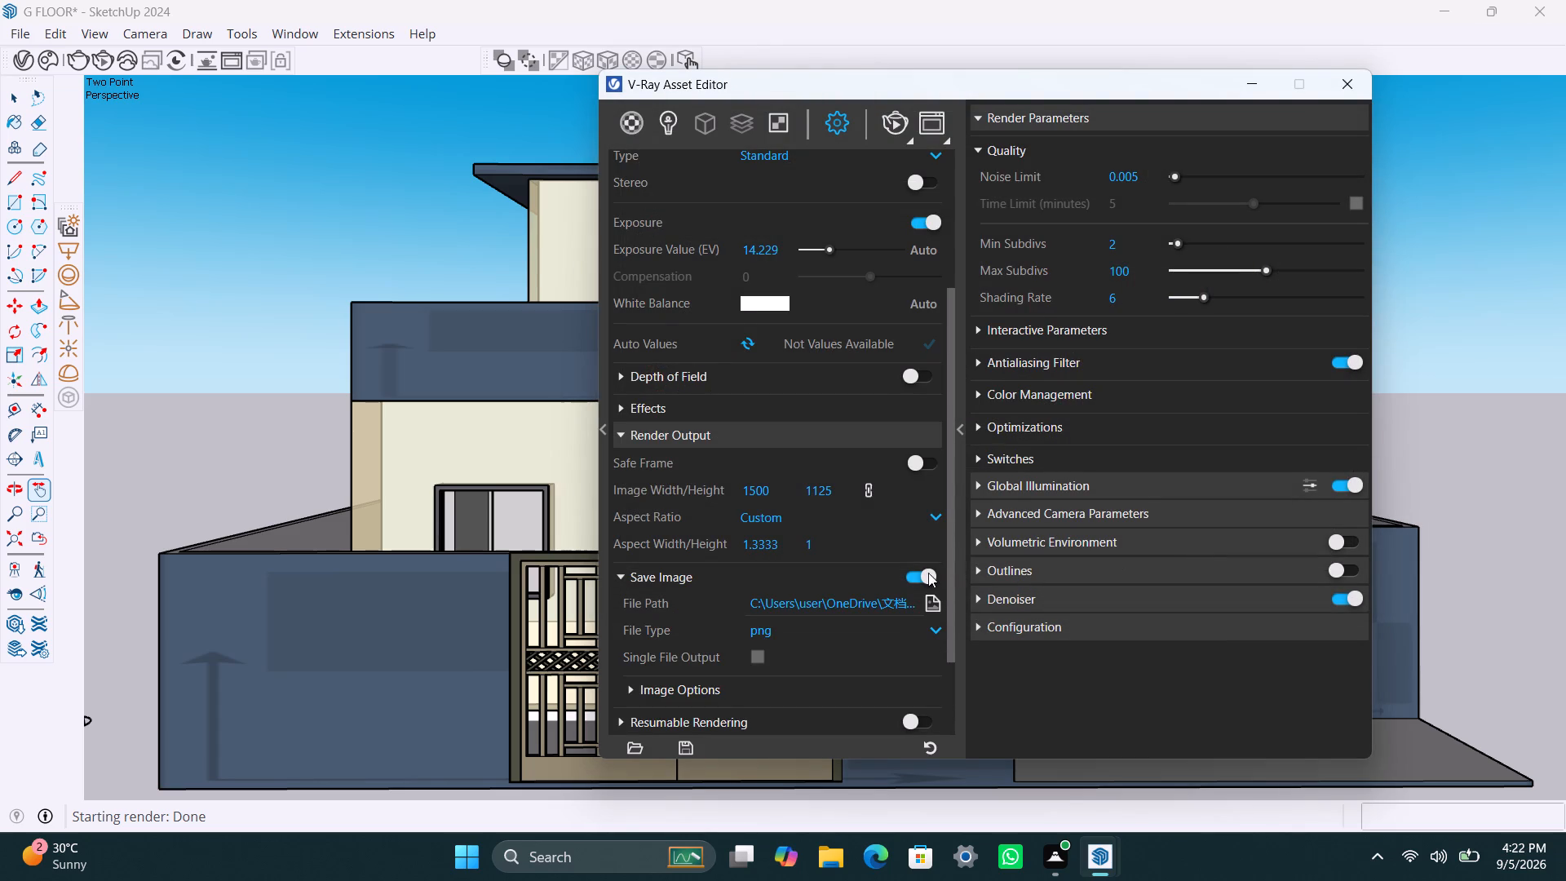
Set the saved render's file type to jpg.
{"action": "scroll", "coordinate": [744, 640], "scroll_direction": "down", "scroll_amount": 2}
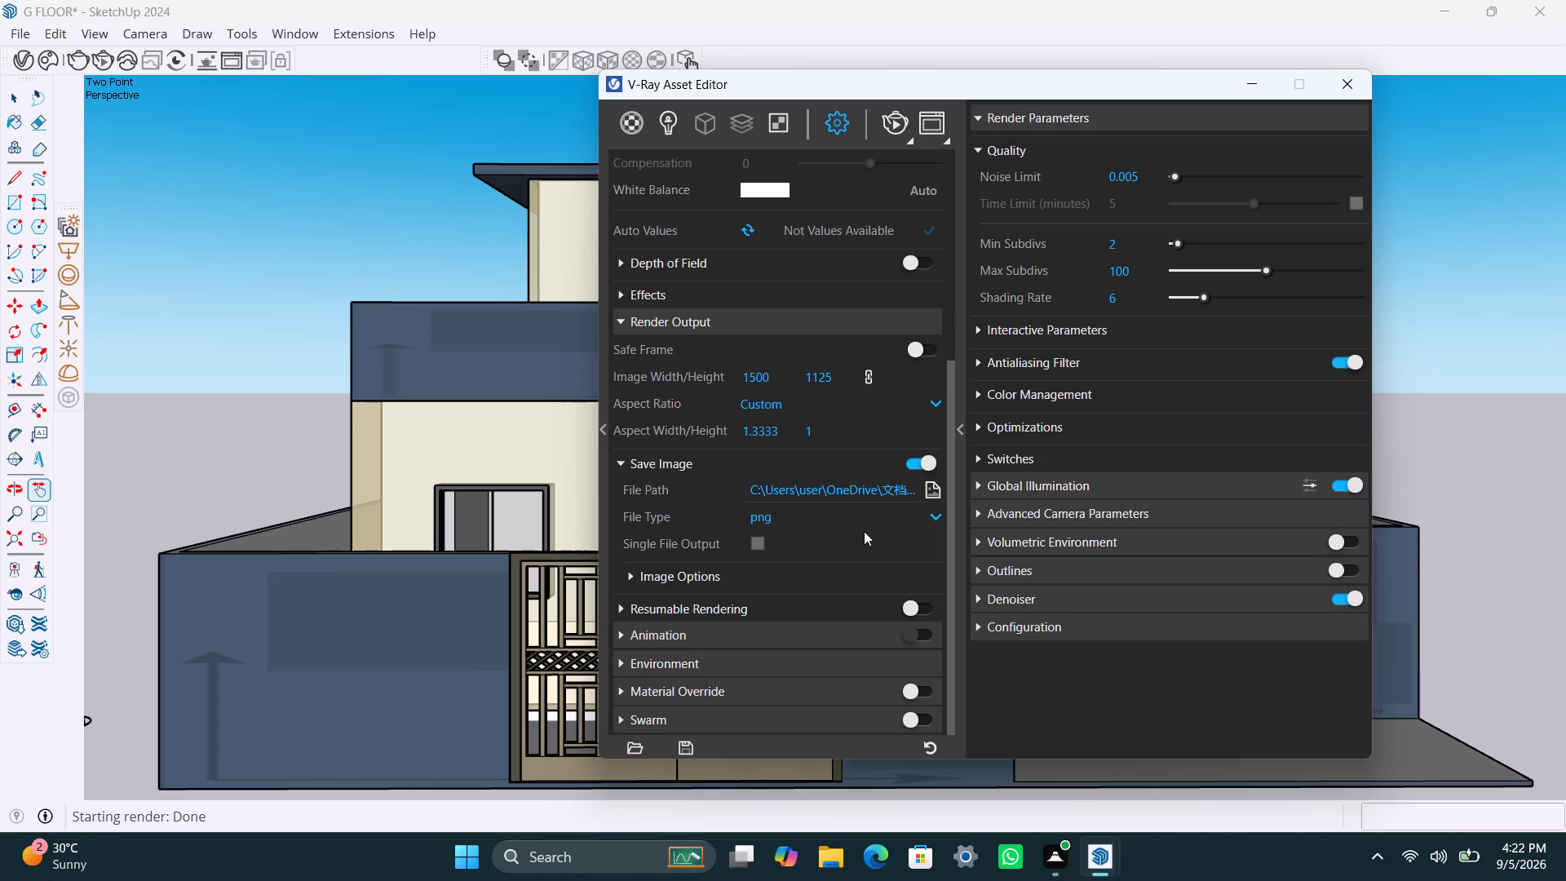
{"action": "left_click", "coordinate": [923, 516]}
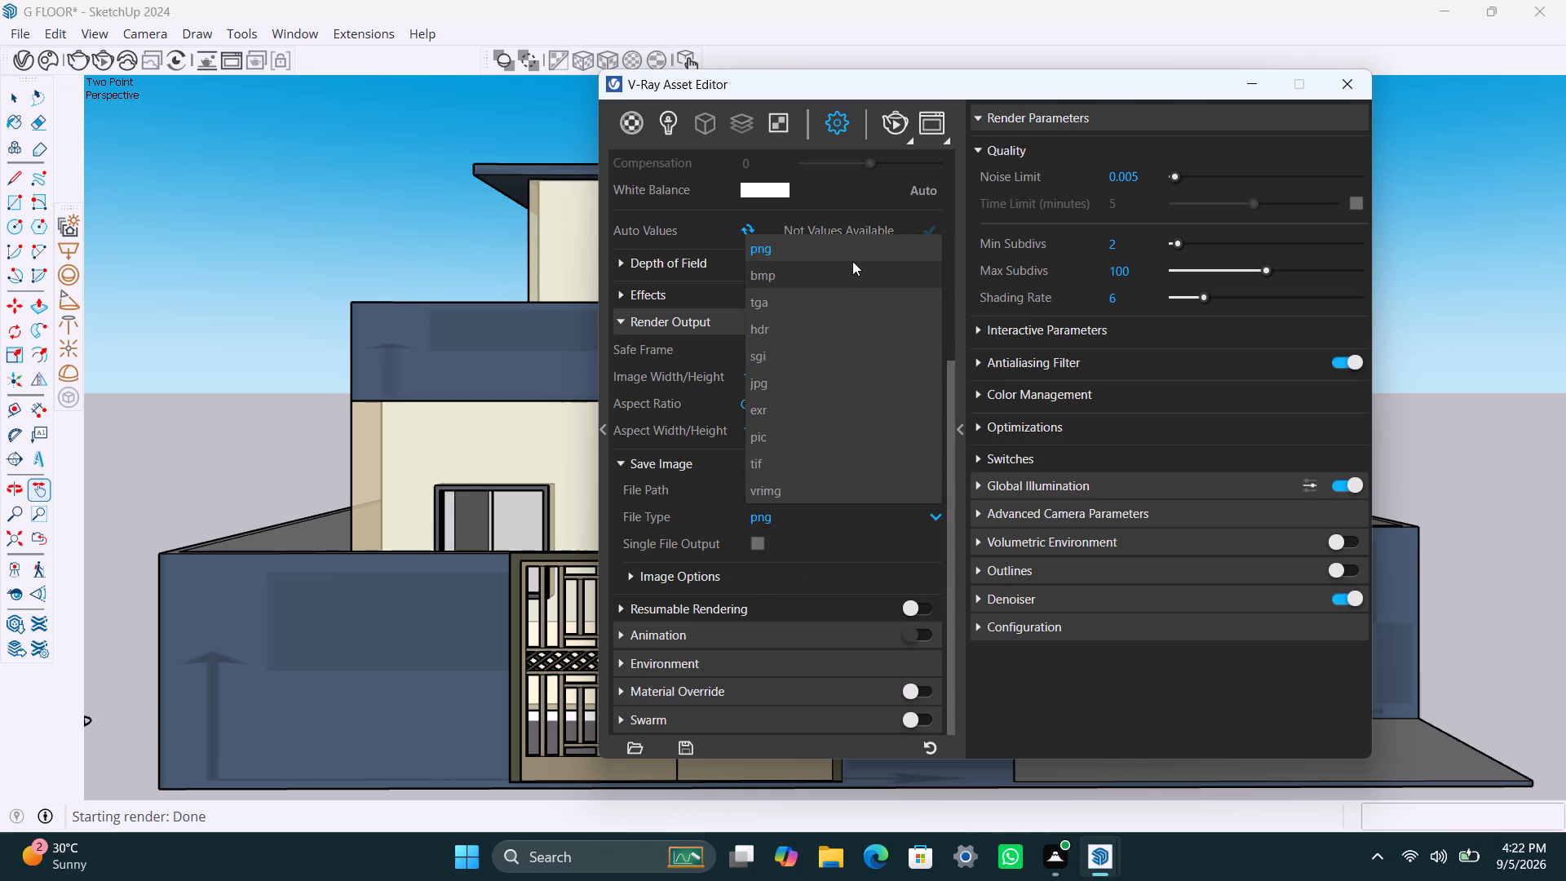
{"action": "left_click", "coordinate": [843, 380]}
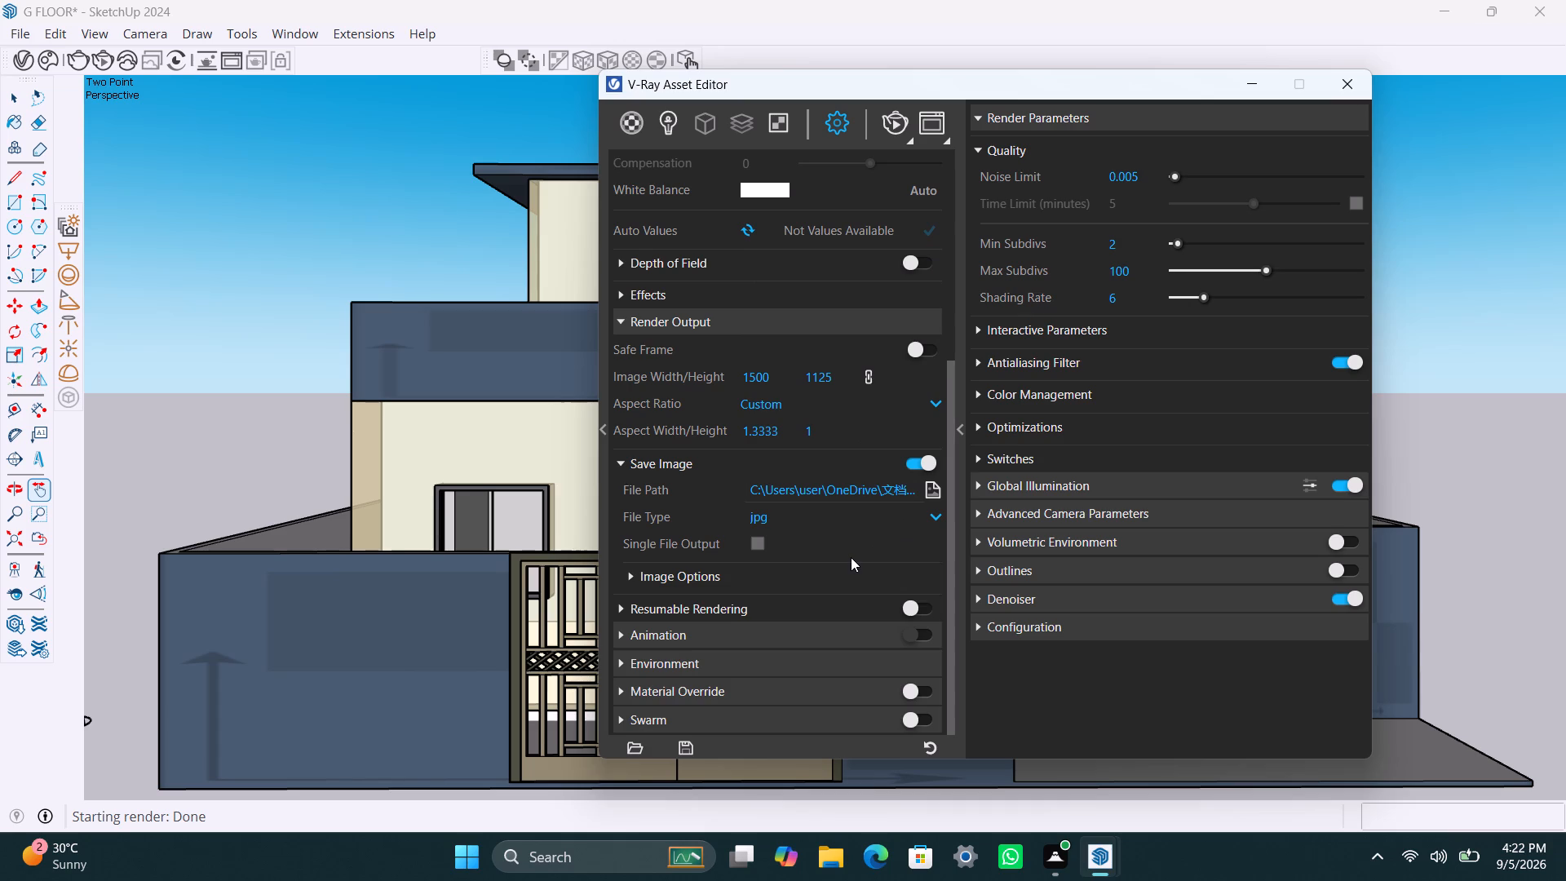
{"action": "scroll", "coordinate": [1161, 199], "scroll_direction": "up", "scroll_amount": 2}
Set the render quality's noise limit to 0.01 and max subdivs to 64.
{"action": "left_click_drag", "start_coordinate": [1150, 173], "coordinate": [1082, 179]}
{"action": "type", "text": "0.01"}
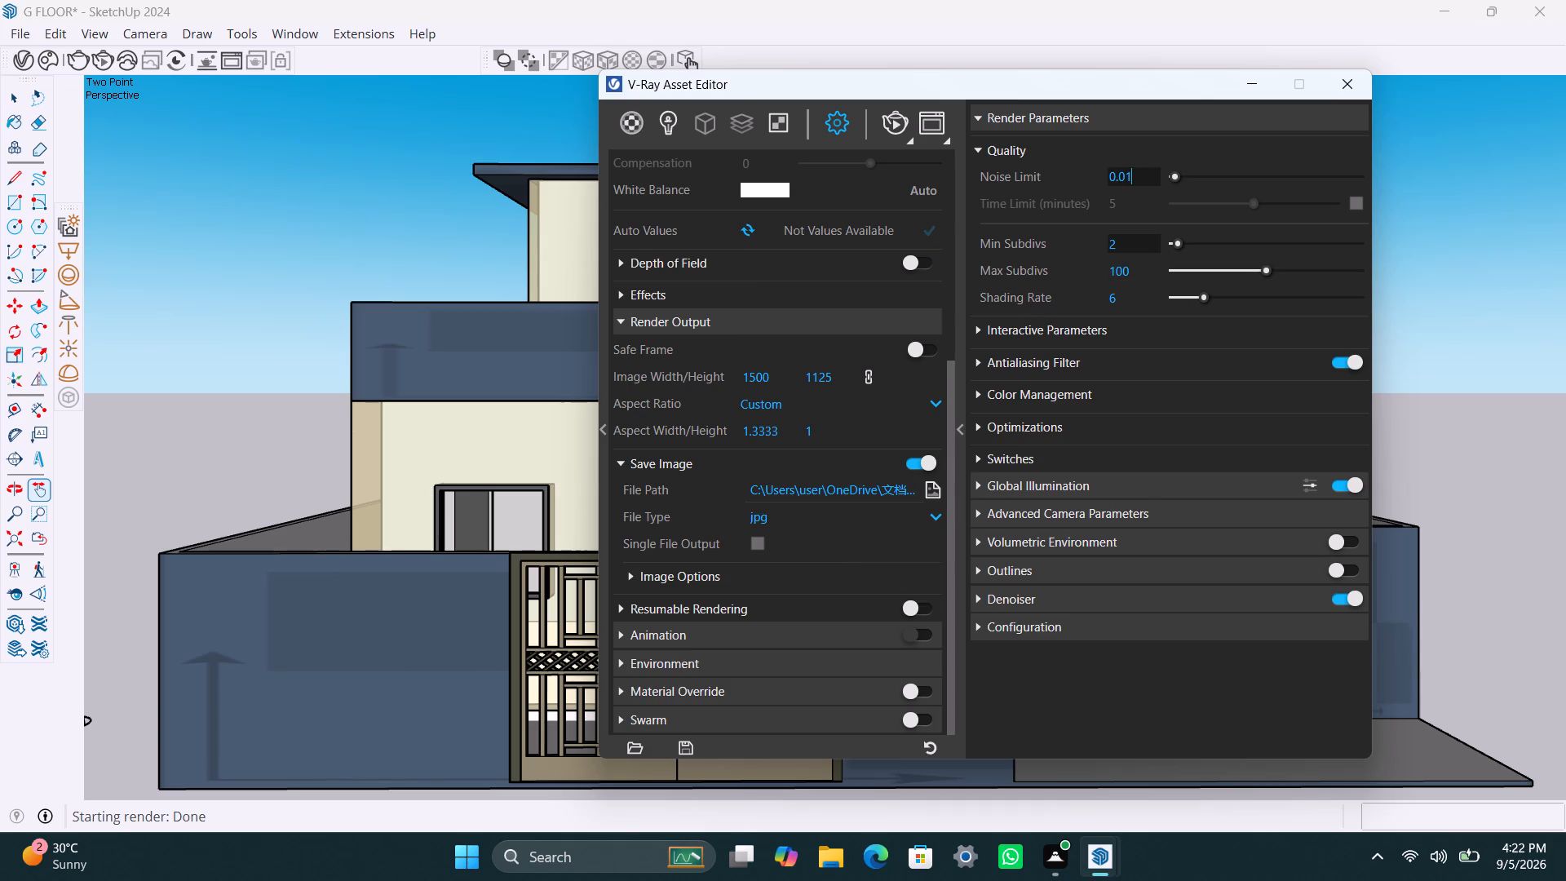
{"action": "left_click", "coordinate": [1126, 245]}
{"action": "left_click", "coordinate": [1125, 193]}
{"action": "left_click", "coordinate": [1356, 201]}
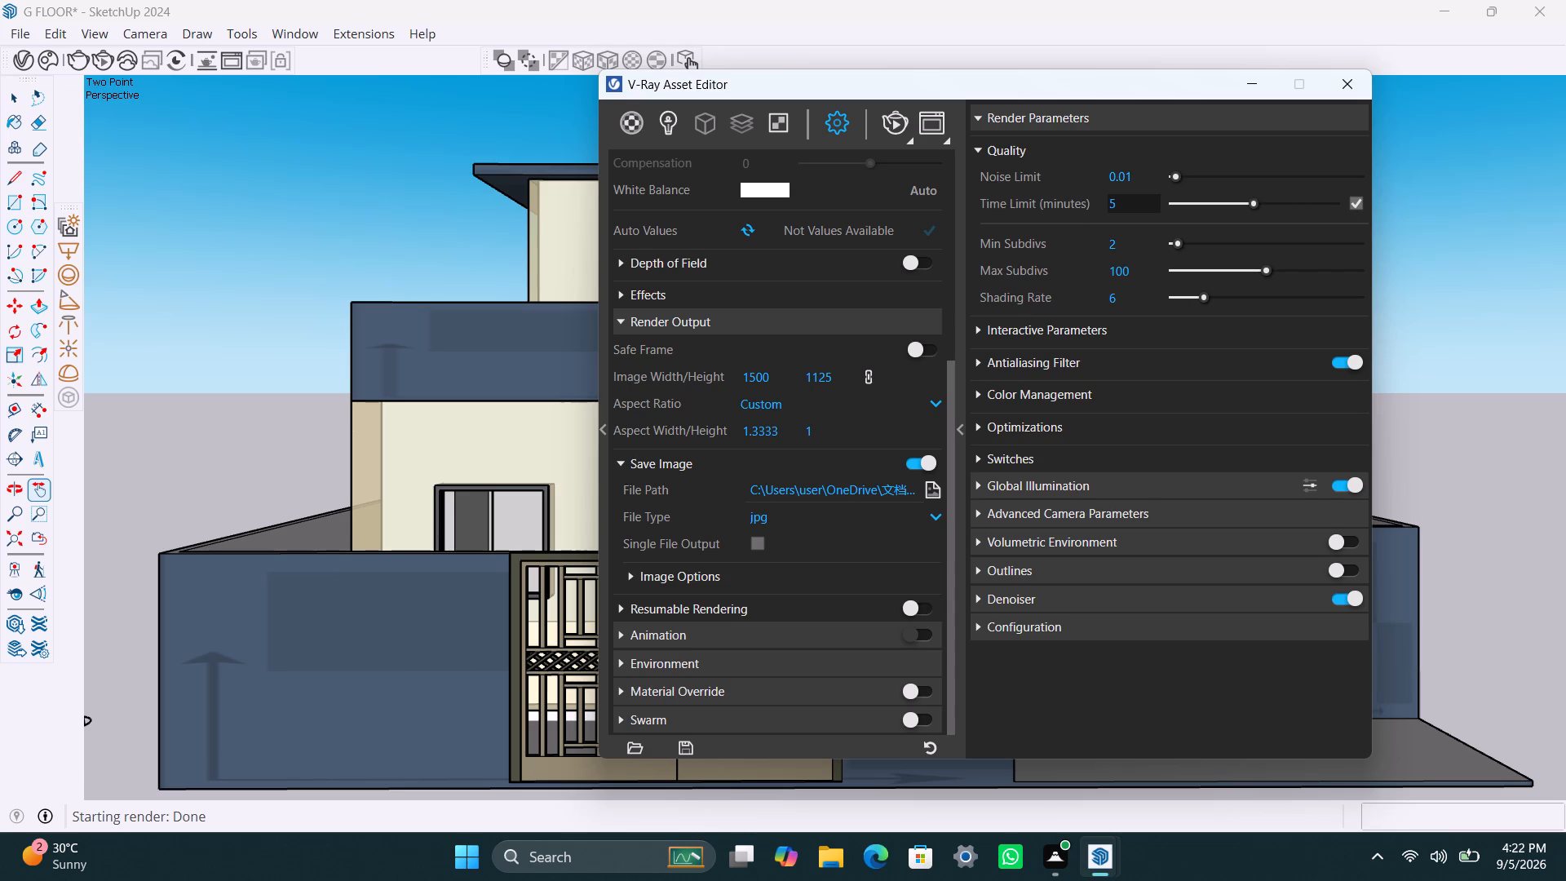
{"action": "left_click", "coordinate": [1353, 200]}
{"action": "left_click", "coordinate": [1126, 206]}
{"action": "left_click", "coordinate": [1136, 251]}
{"action": "left_click_drag", "start_coordinate": [1135, 266], "coordinate": [1088, 300]}
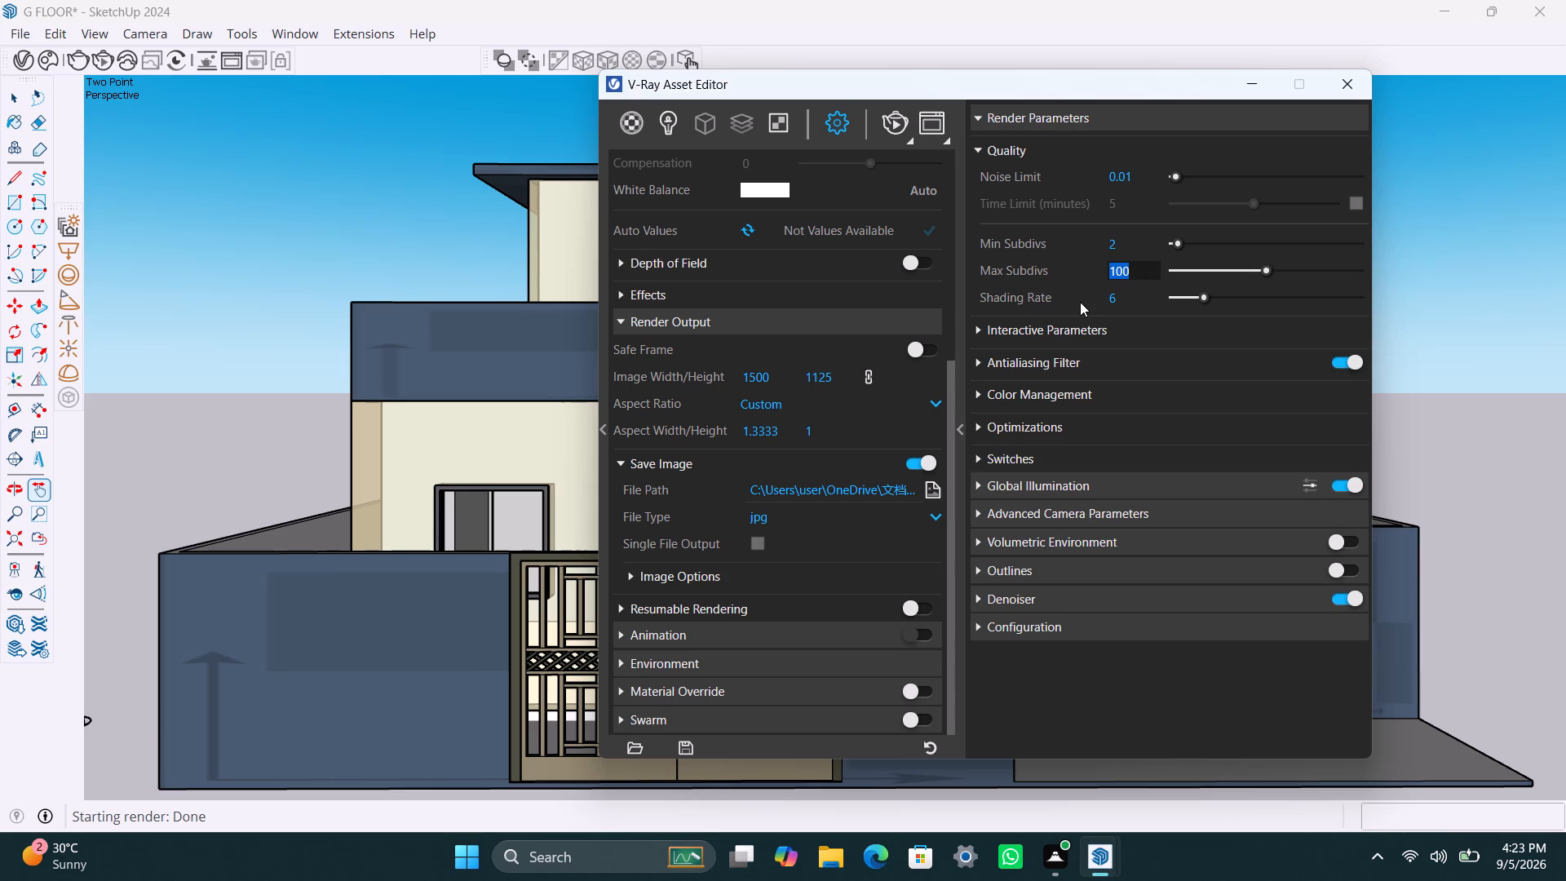
{"action": "type", "text": "64"}
Set the global illumination light cache to 1500 subdivs and a retrace of 3.
{"action": "left_click", "coordinate": [983, 484]}
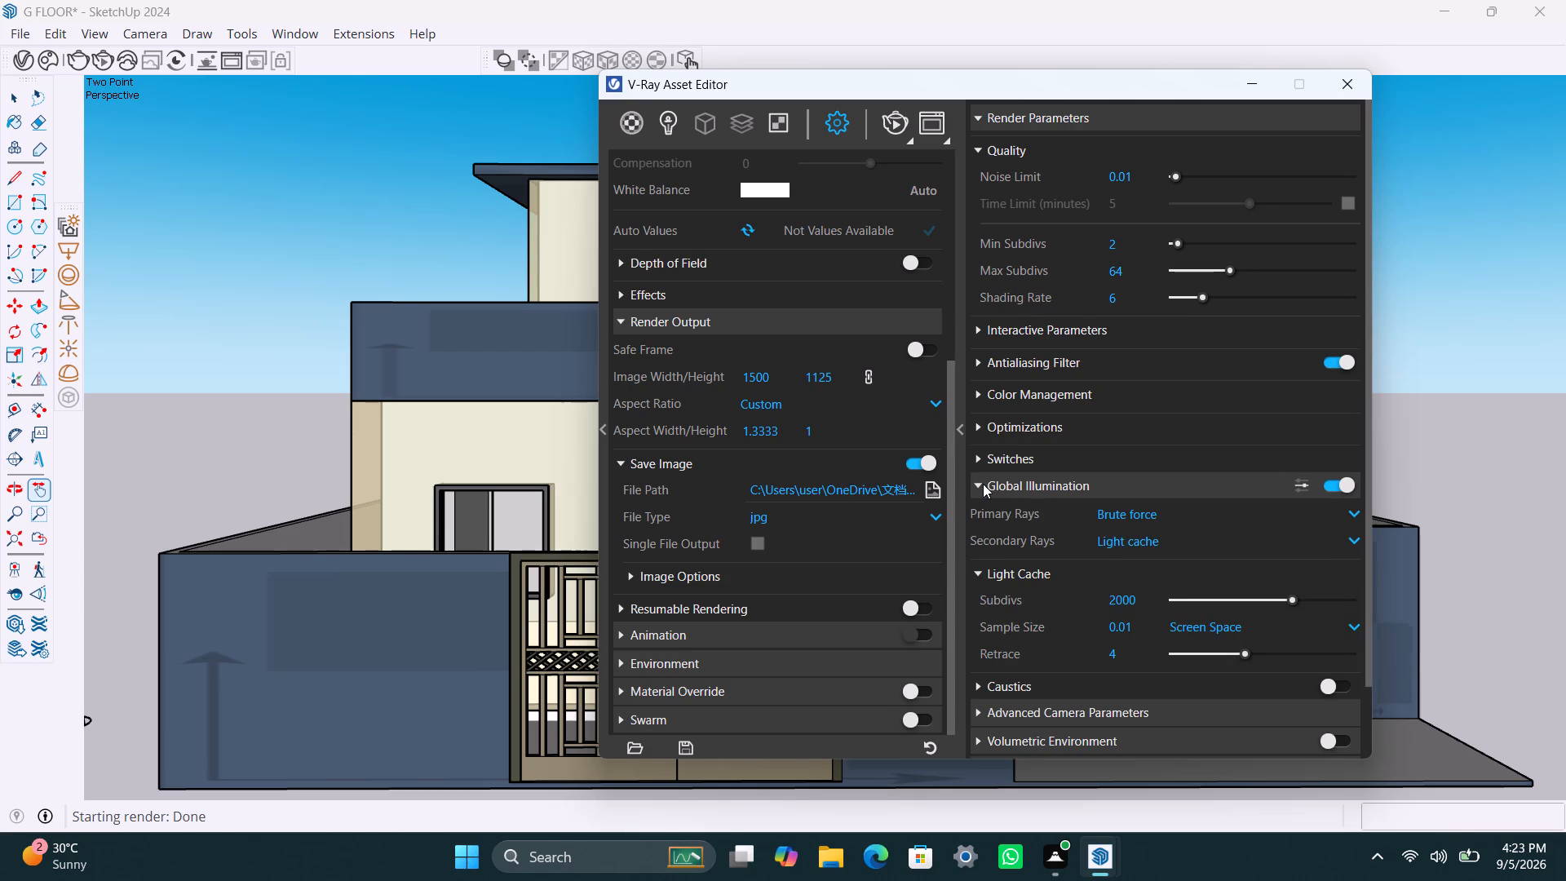
{"action": "left_click", "coordinate": [1145, 586]}
{"action": "left_click_drag", "start_coordinate": [1144, 594], "coordinate": [1067, 608]}
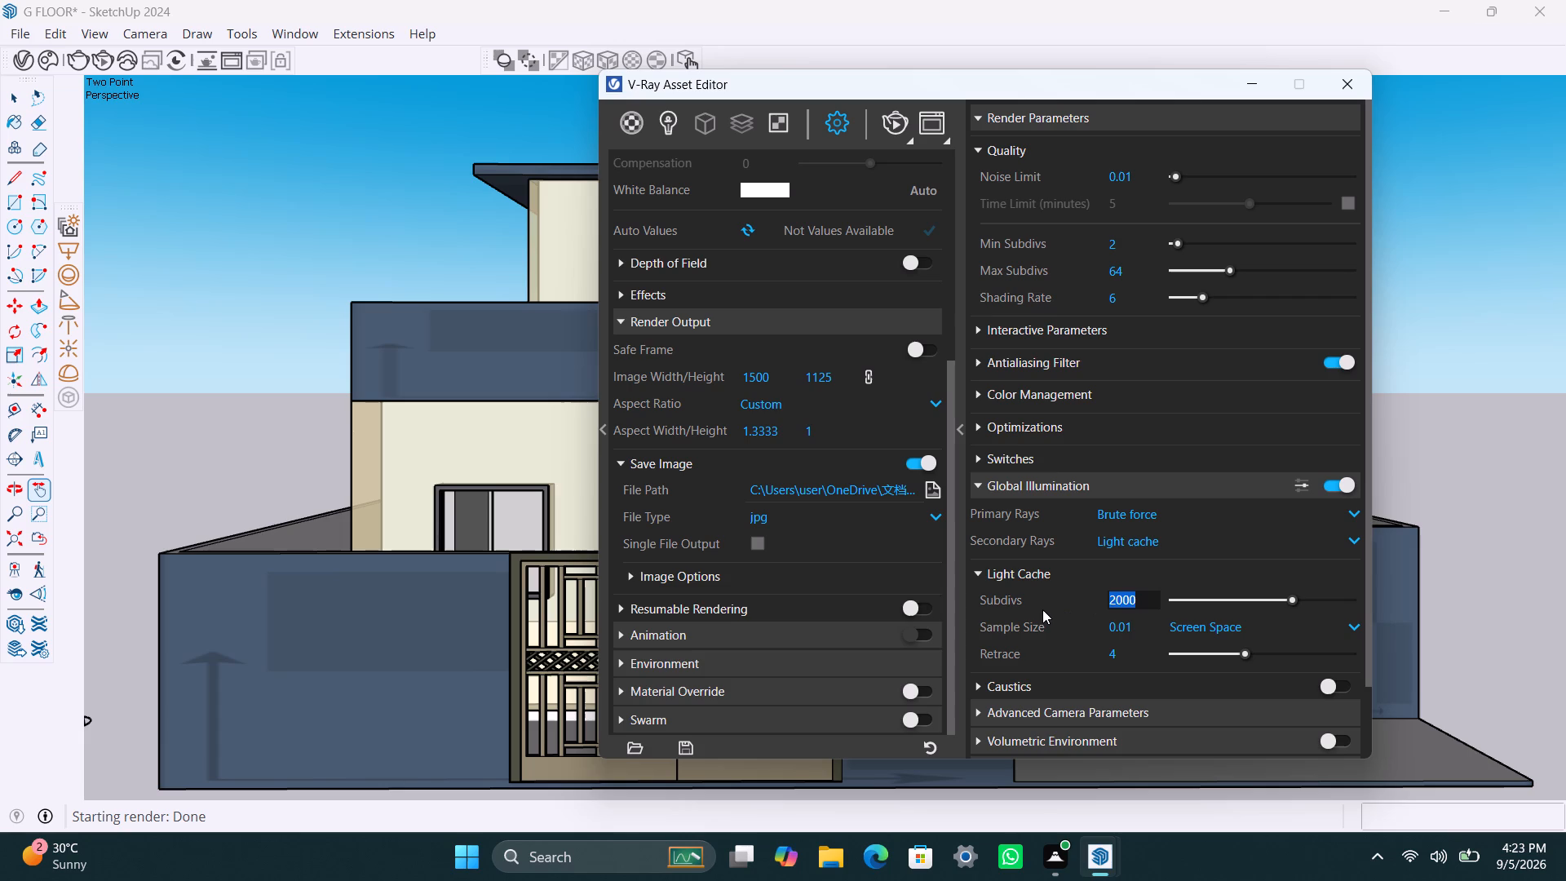
{"action": "key", "text": "1"}
{"action": "type", "text": "500"}
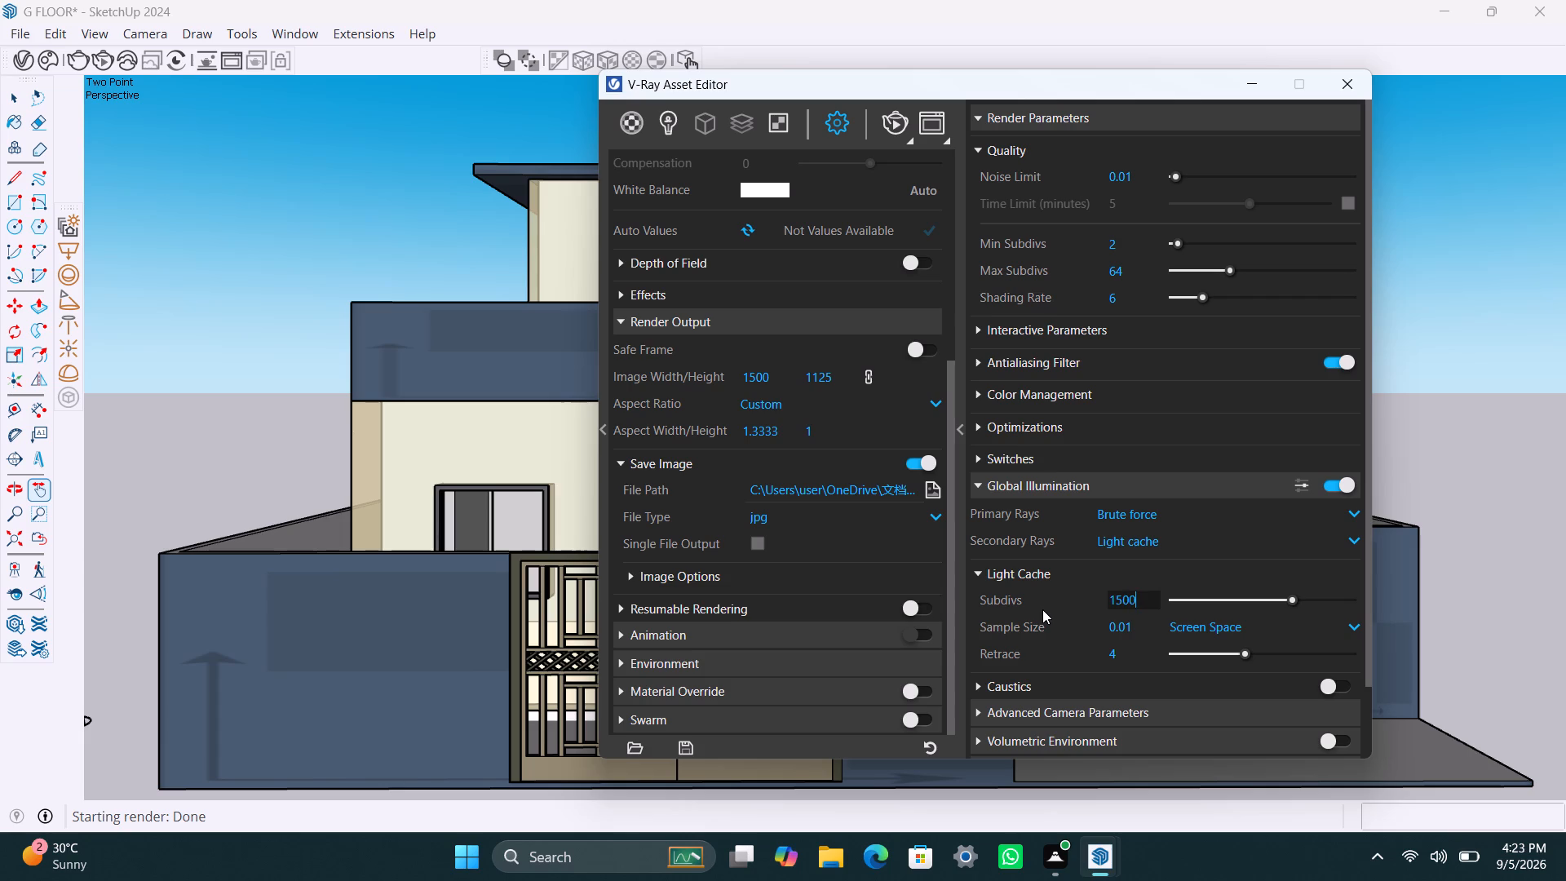
{"action": "left_click", "coordinate": [1139, 657]}
{"action": "left_click_drag", "start_coordinate": [1136, 657], "coordinate": [1139, 657]}
{"action": "left_click_drag", "start_coordinate": [1139, 657], "coordinate": [1080, 656]}
{"action": "key", "text": "3"}
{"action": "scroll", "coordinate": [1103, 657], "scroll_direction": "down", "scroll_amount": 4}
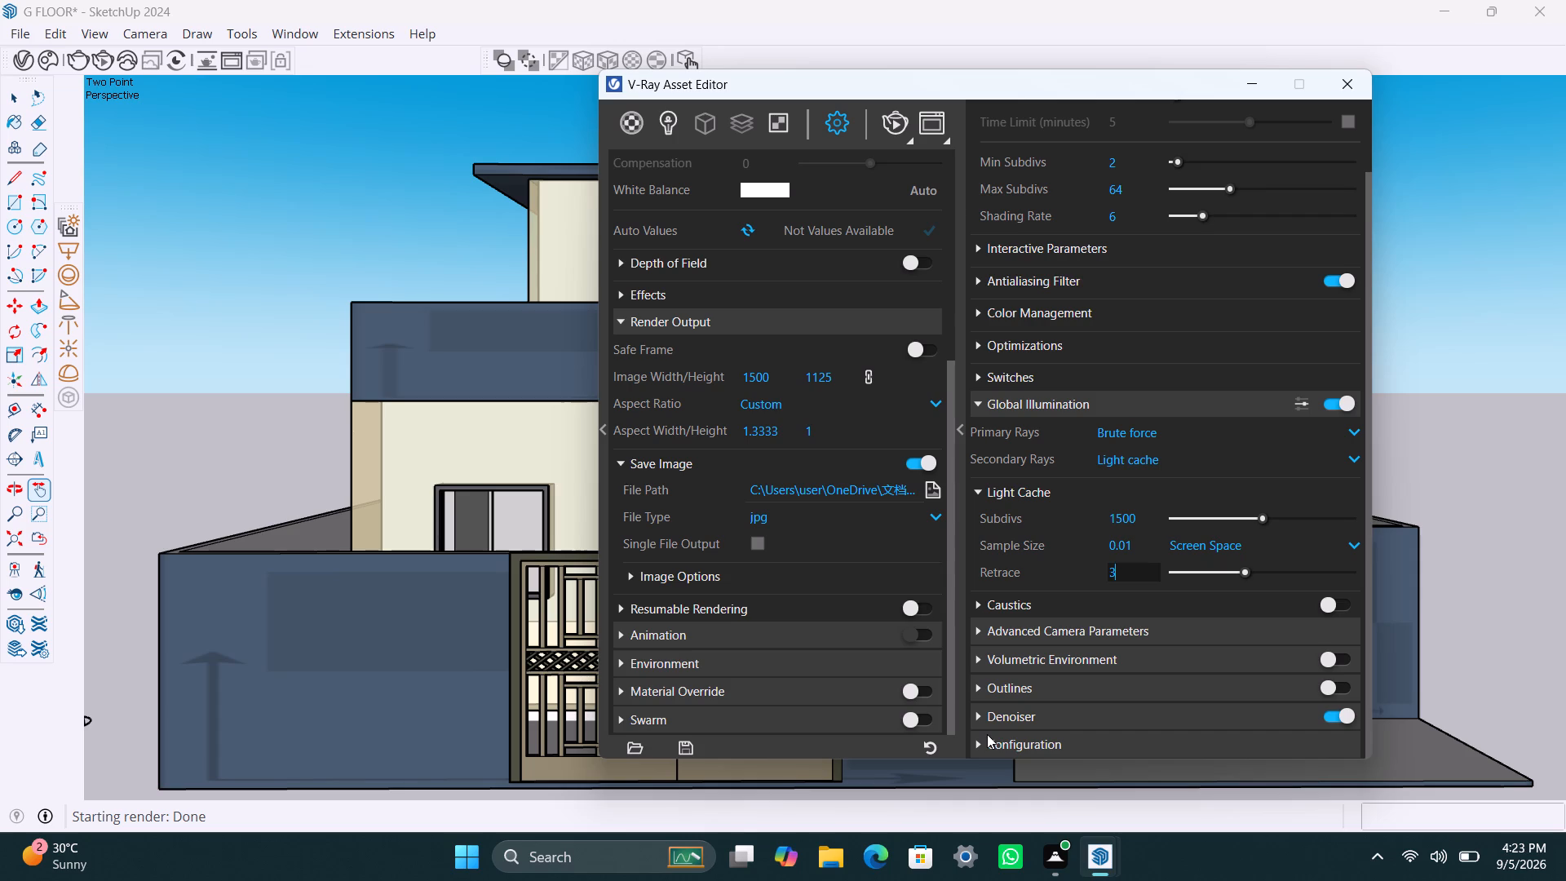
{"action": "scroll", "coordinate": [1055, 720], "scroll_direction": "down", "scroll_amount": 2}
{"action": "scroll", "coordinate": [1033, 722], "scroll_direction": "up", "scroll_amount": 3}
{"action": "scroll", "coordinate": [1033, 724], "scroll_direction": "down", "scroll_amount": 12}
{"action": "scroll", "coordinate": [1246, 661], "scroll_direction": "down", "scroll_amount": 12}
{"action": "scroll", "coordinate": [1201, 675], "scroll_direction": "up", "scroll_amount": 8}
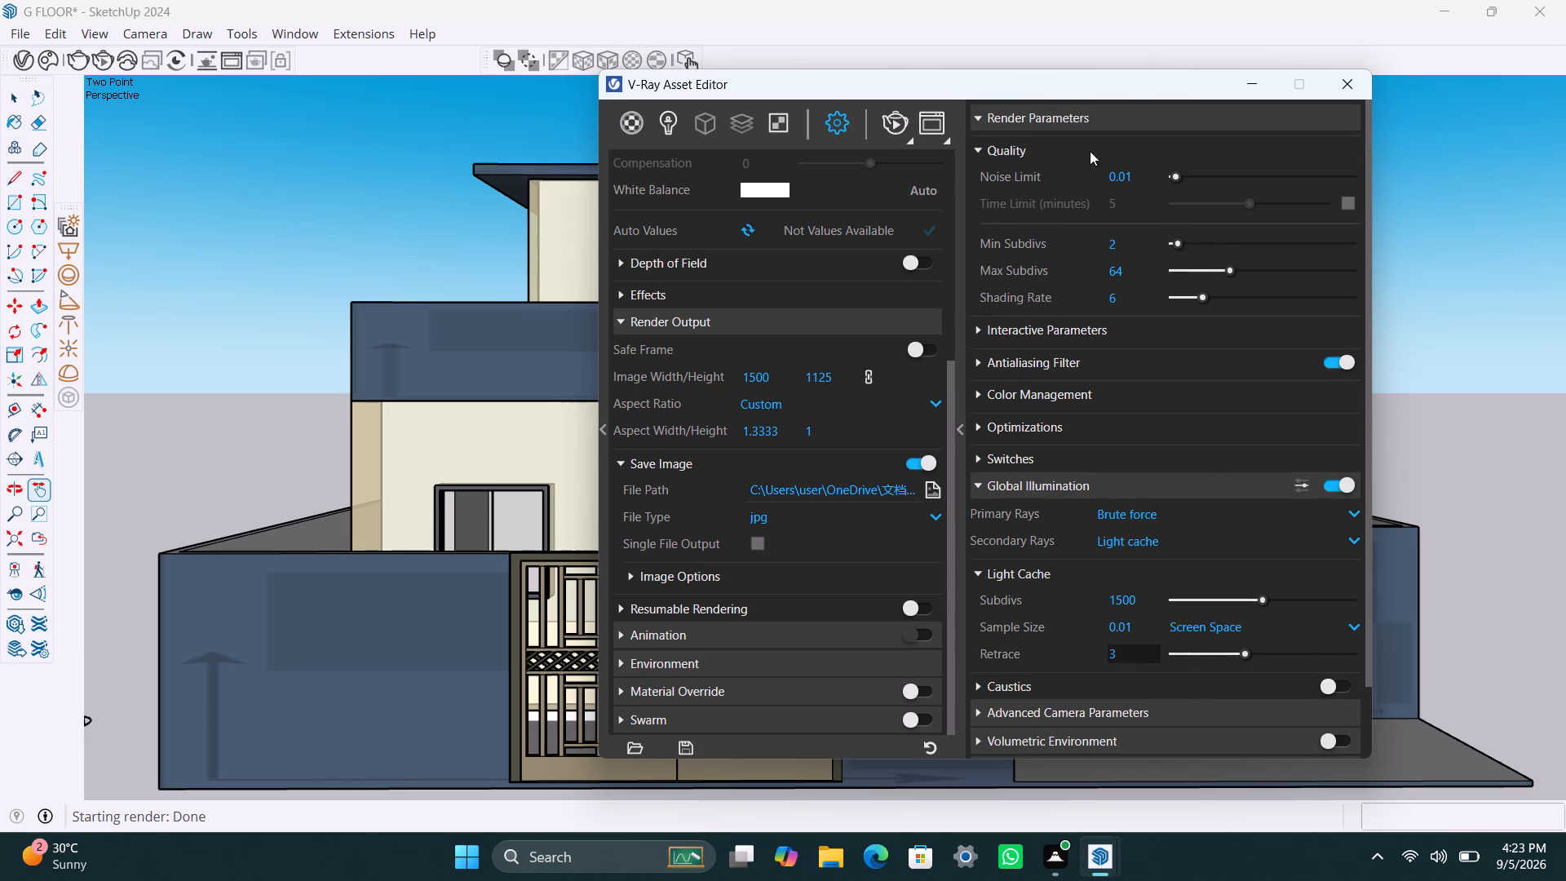
Run an interactive test render of the front view with the new settings, view the framing, and stop it.
{"action": "left_click", "coordinate": [886, 118]}
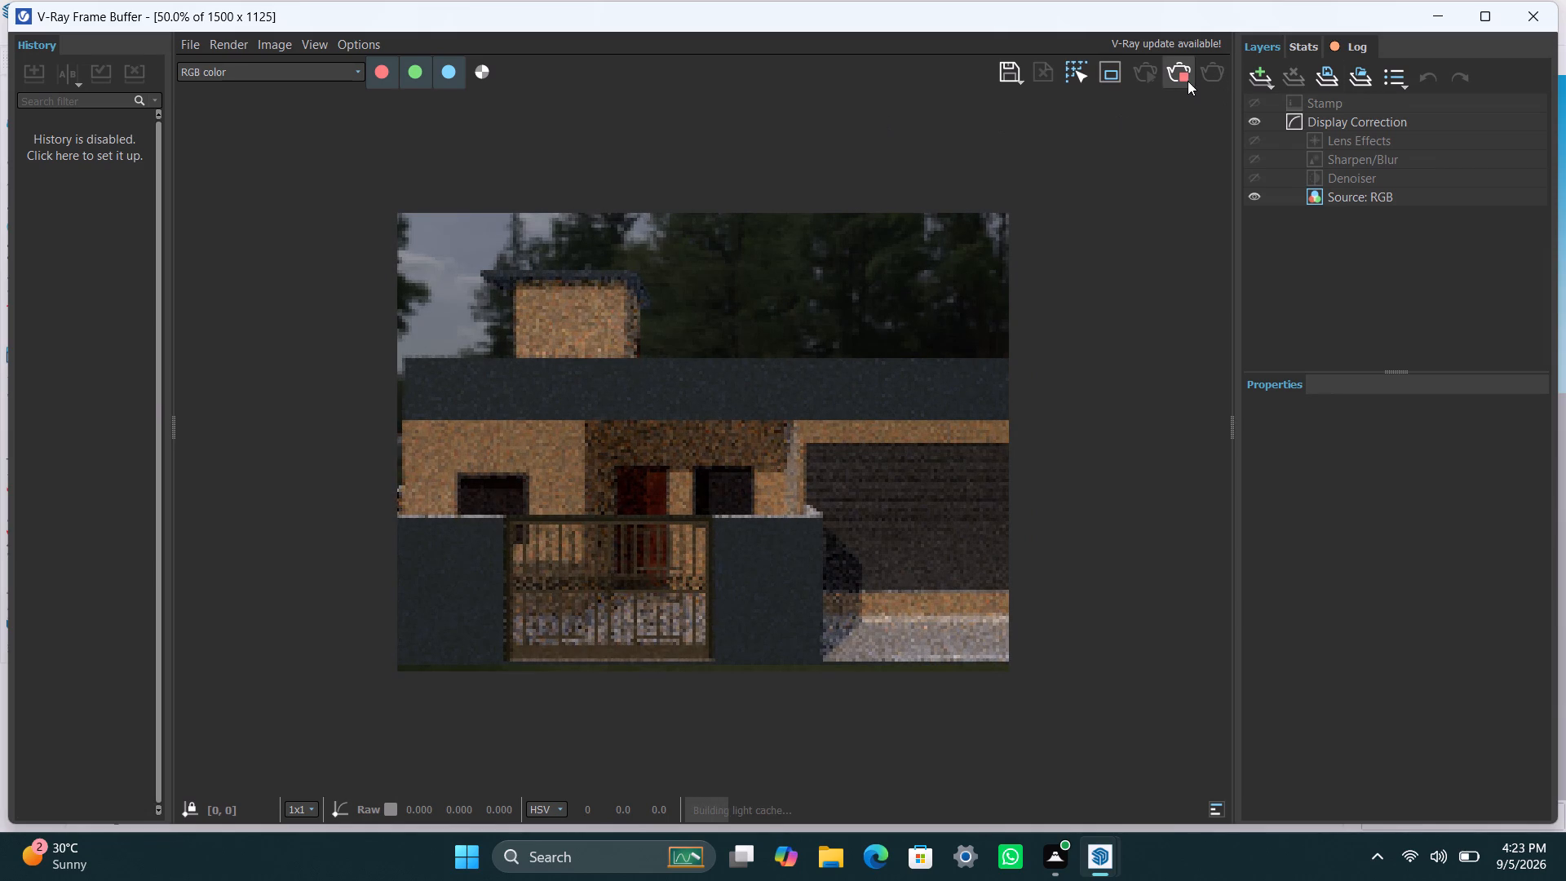
{"action": "scroll", "coordinate": [922, 396], "scroll_direction": "down", "scroll_amount": 1}
{"action": "scroll", "coordinate": [857, 436], "scroll_direction": "up", "scroll_amount": 1}
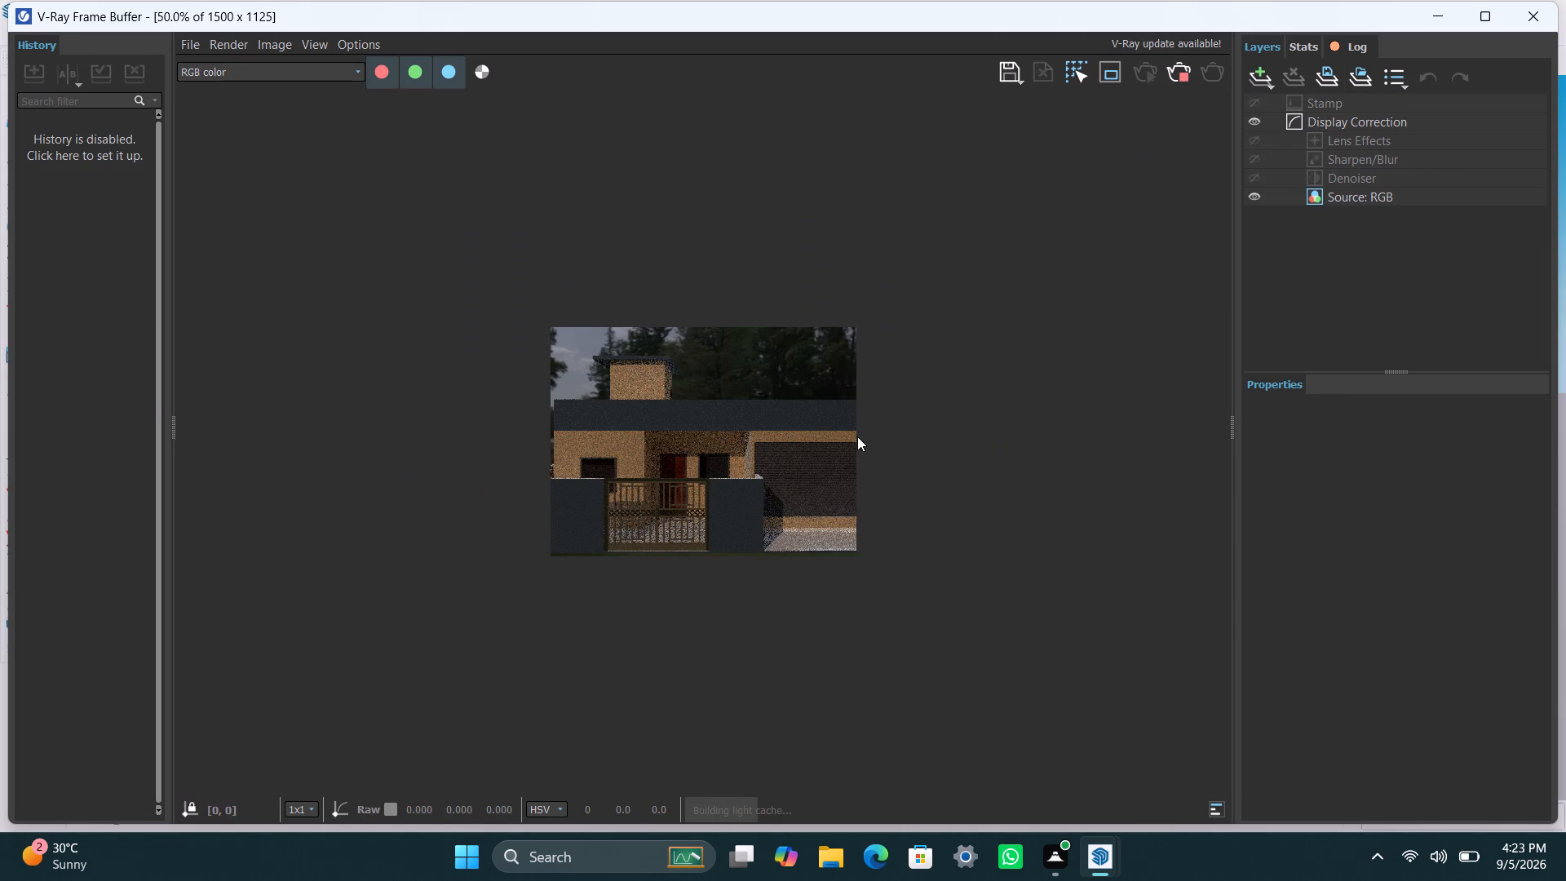
{"action": "left_click", "coordinate": [1182, 75]}
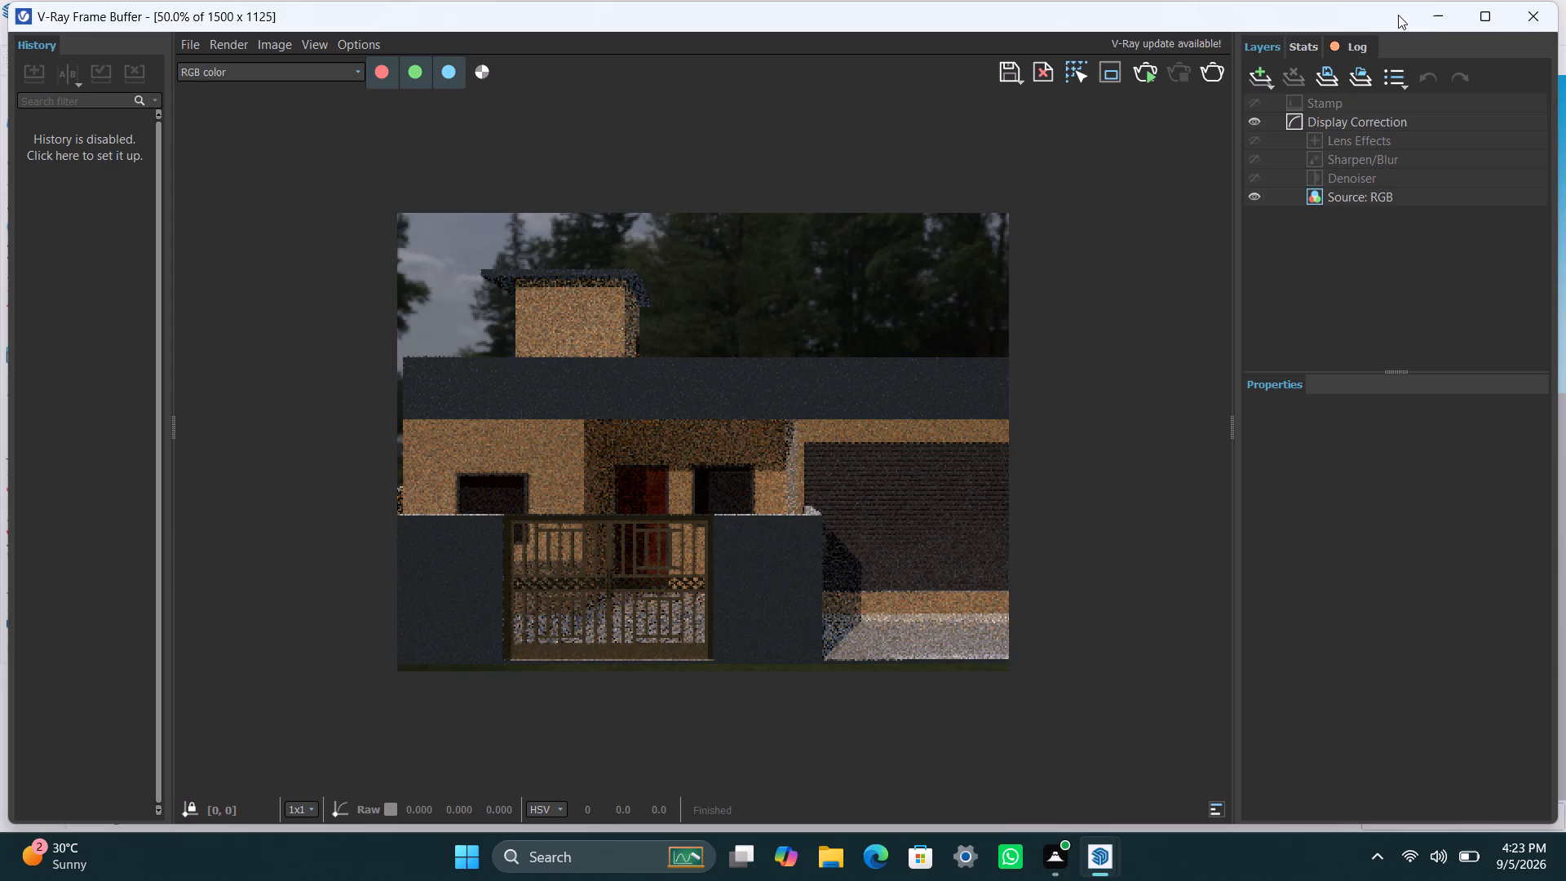
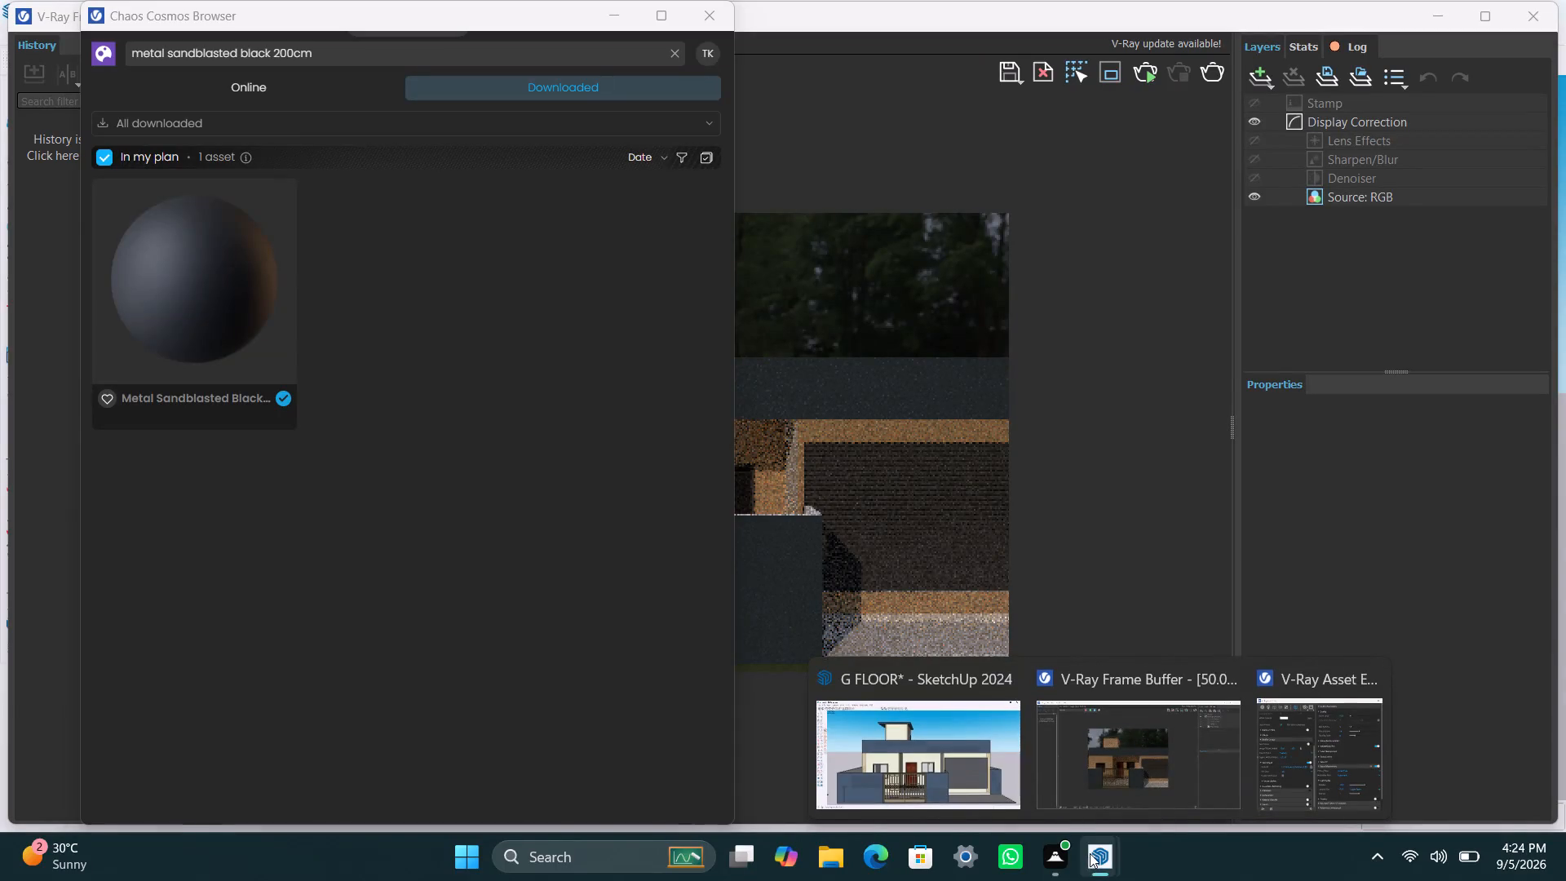
Close the Chaos Cosmos Browser and minimize the V-Ray Frame Buffer and Asset Editor to uncover the house model.
{"action": "left_click", "coordinate": [973, 768]}
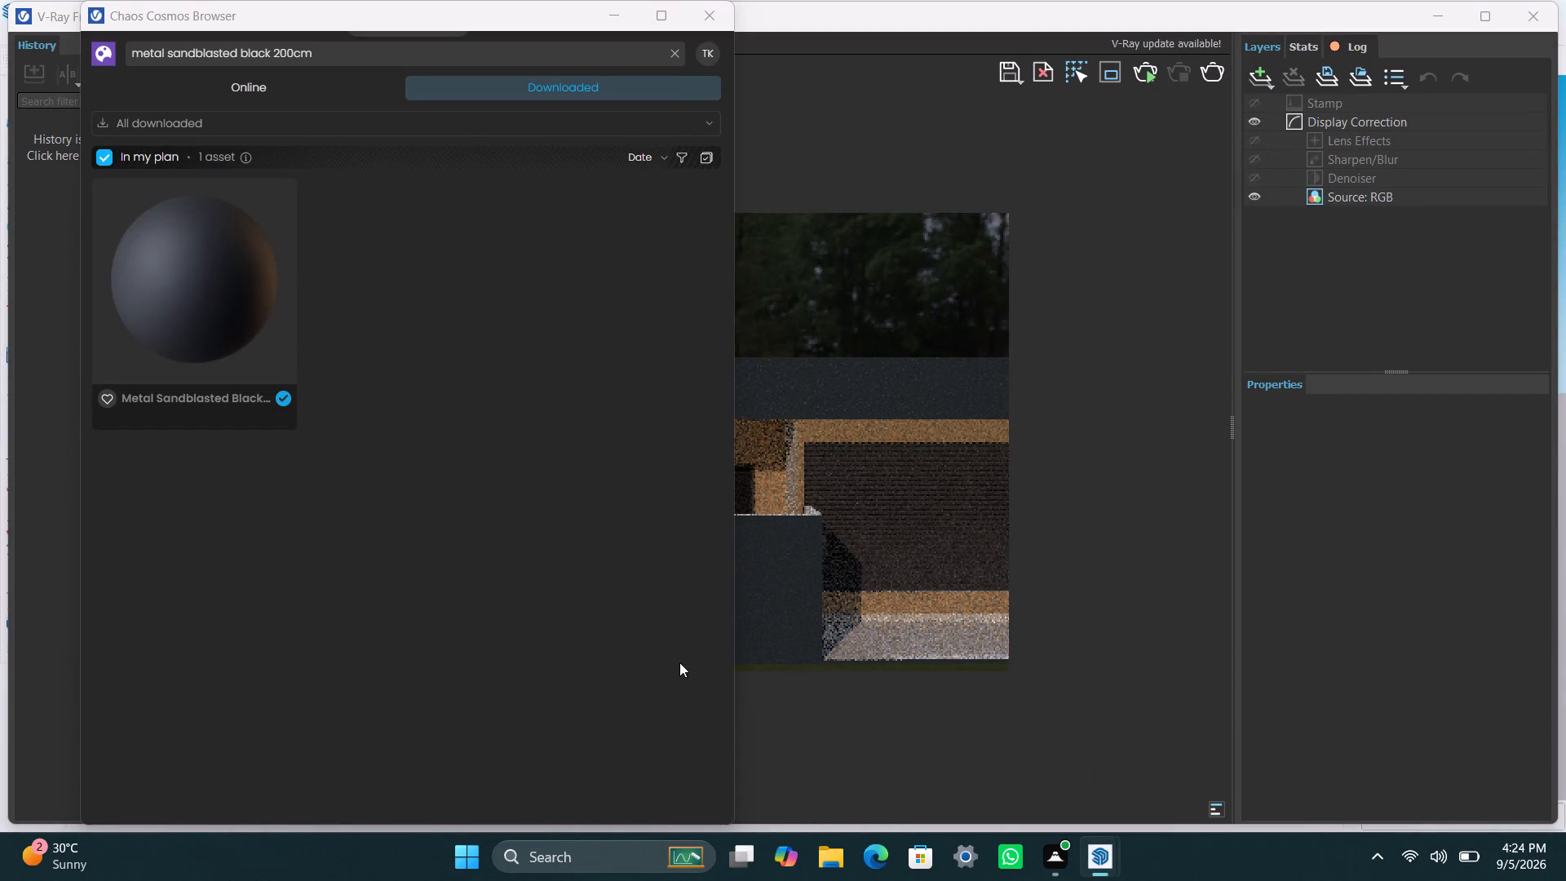
{"action": "left_click", "coordinate": [706, 21]}
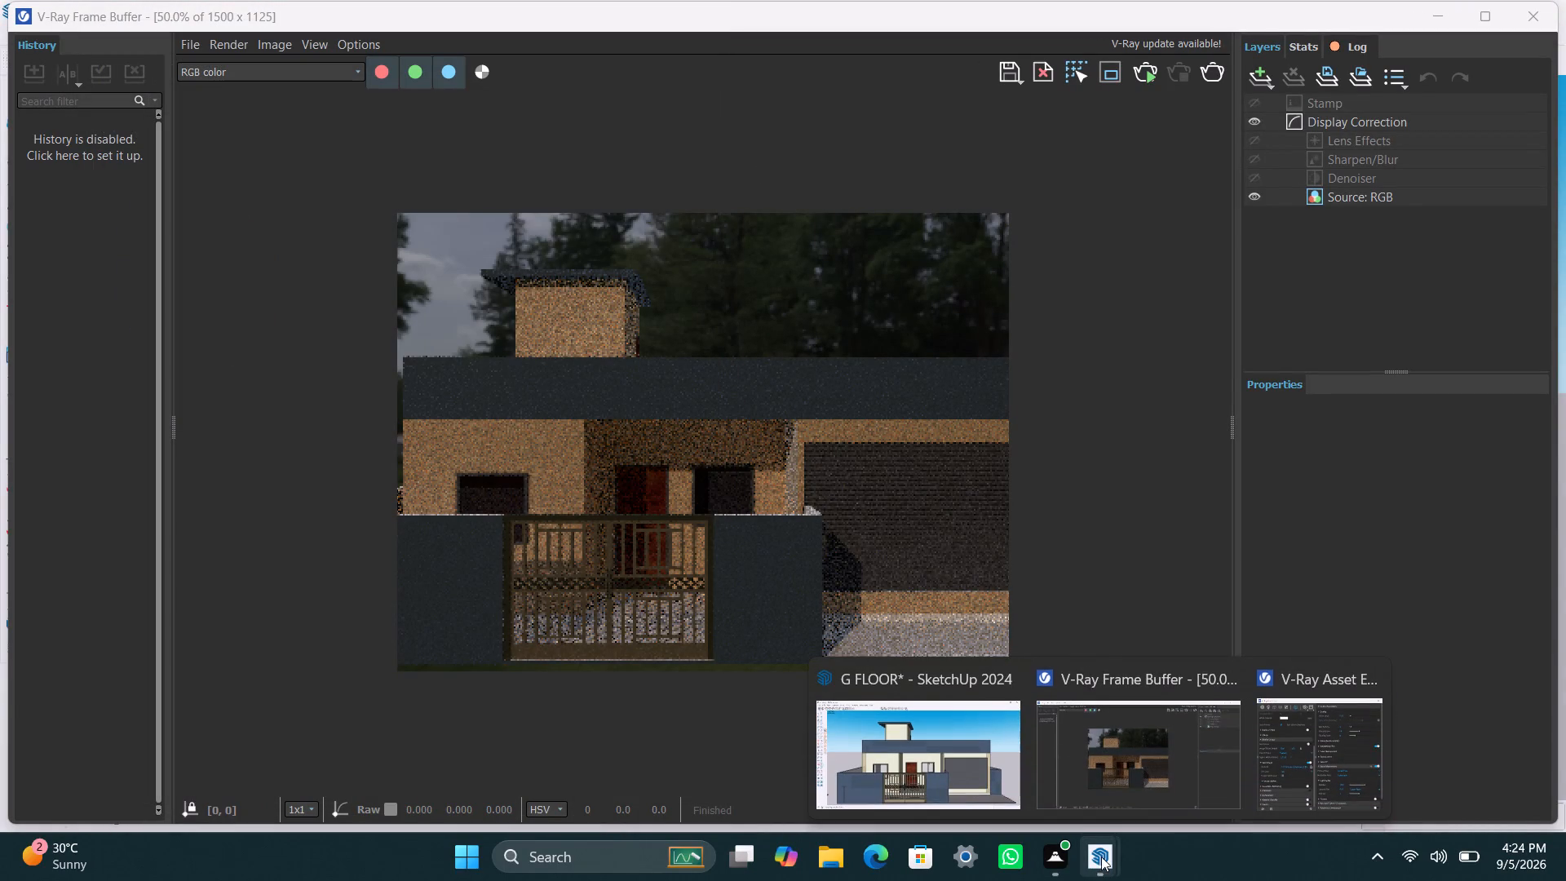
{"action": "left_click", "coordinate": [936, 789]}
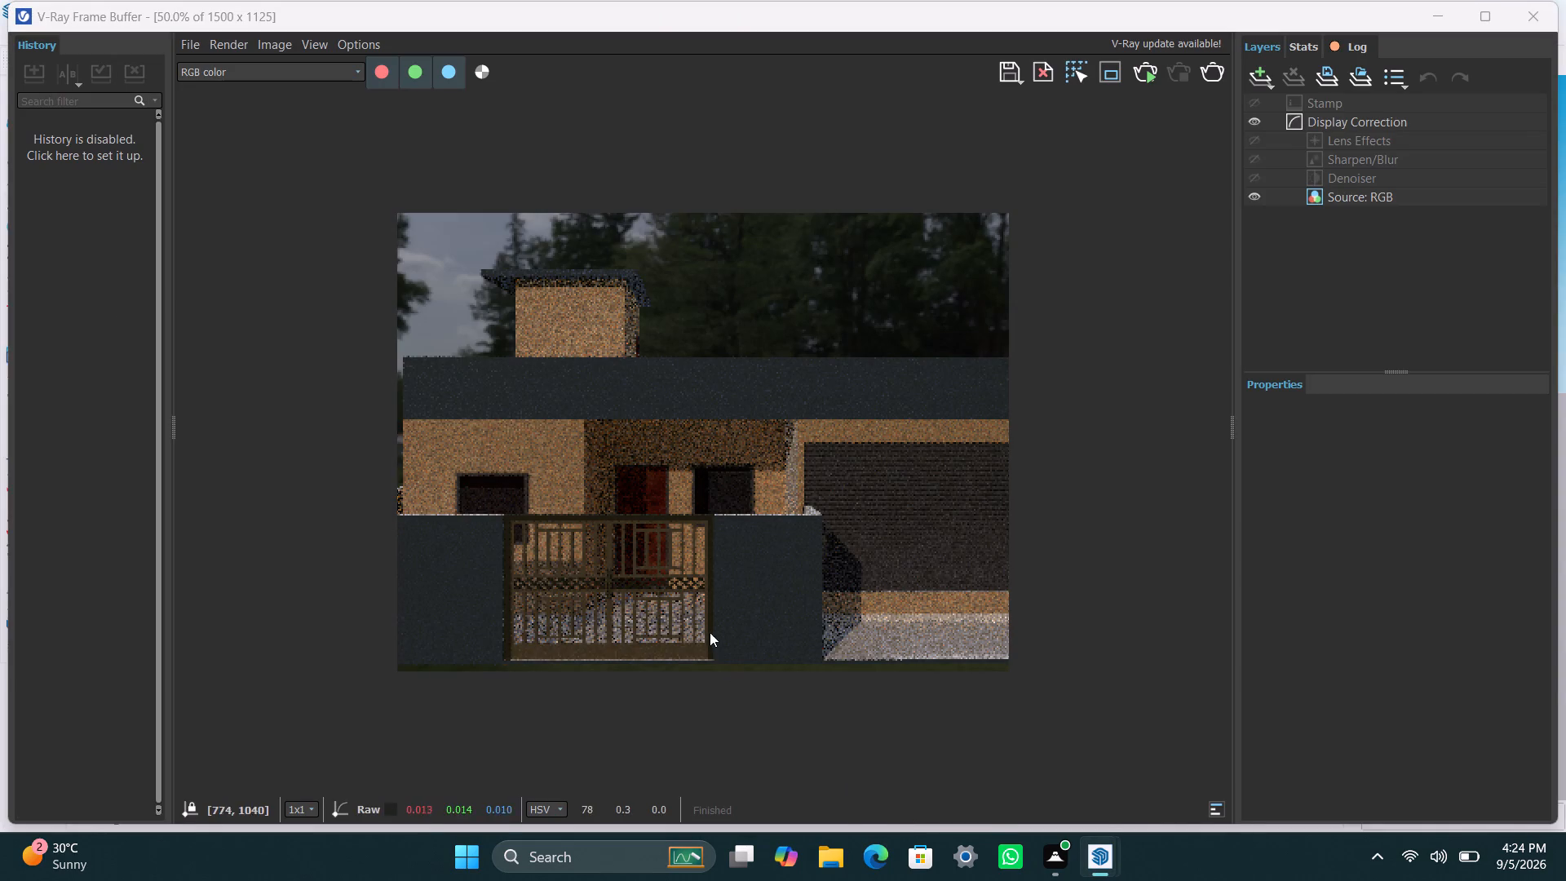
{"action": "left_click", "coordinate": [1092, 866]}
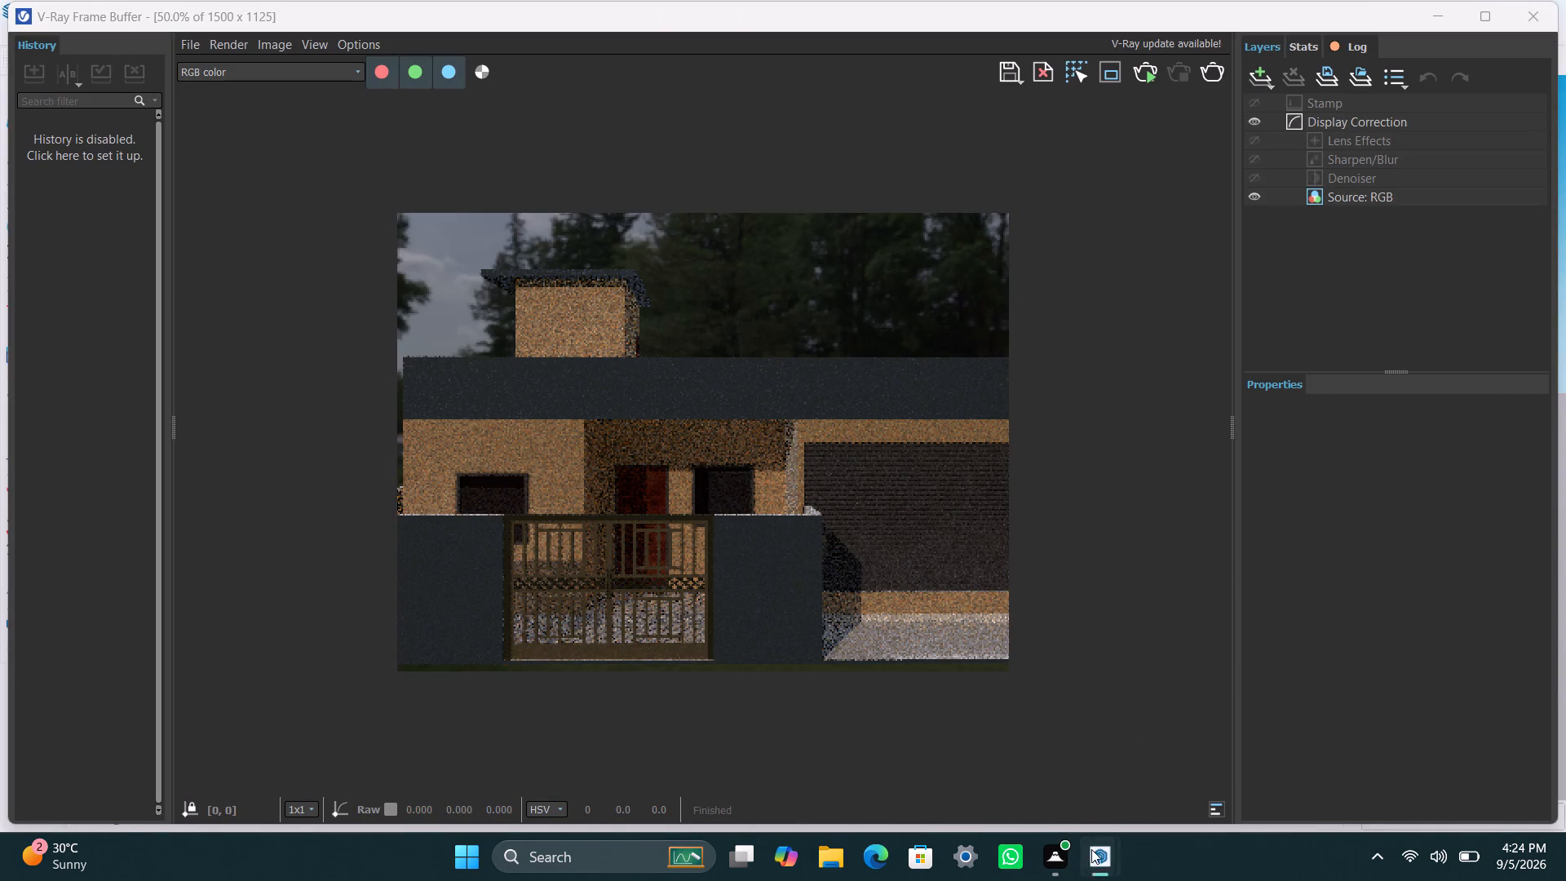
{"action": "left_click", "coordinate": [1108, 784]}
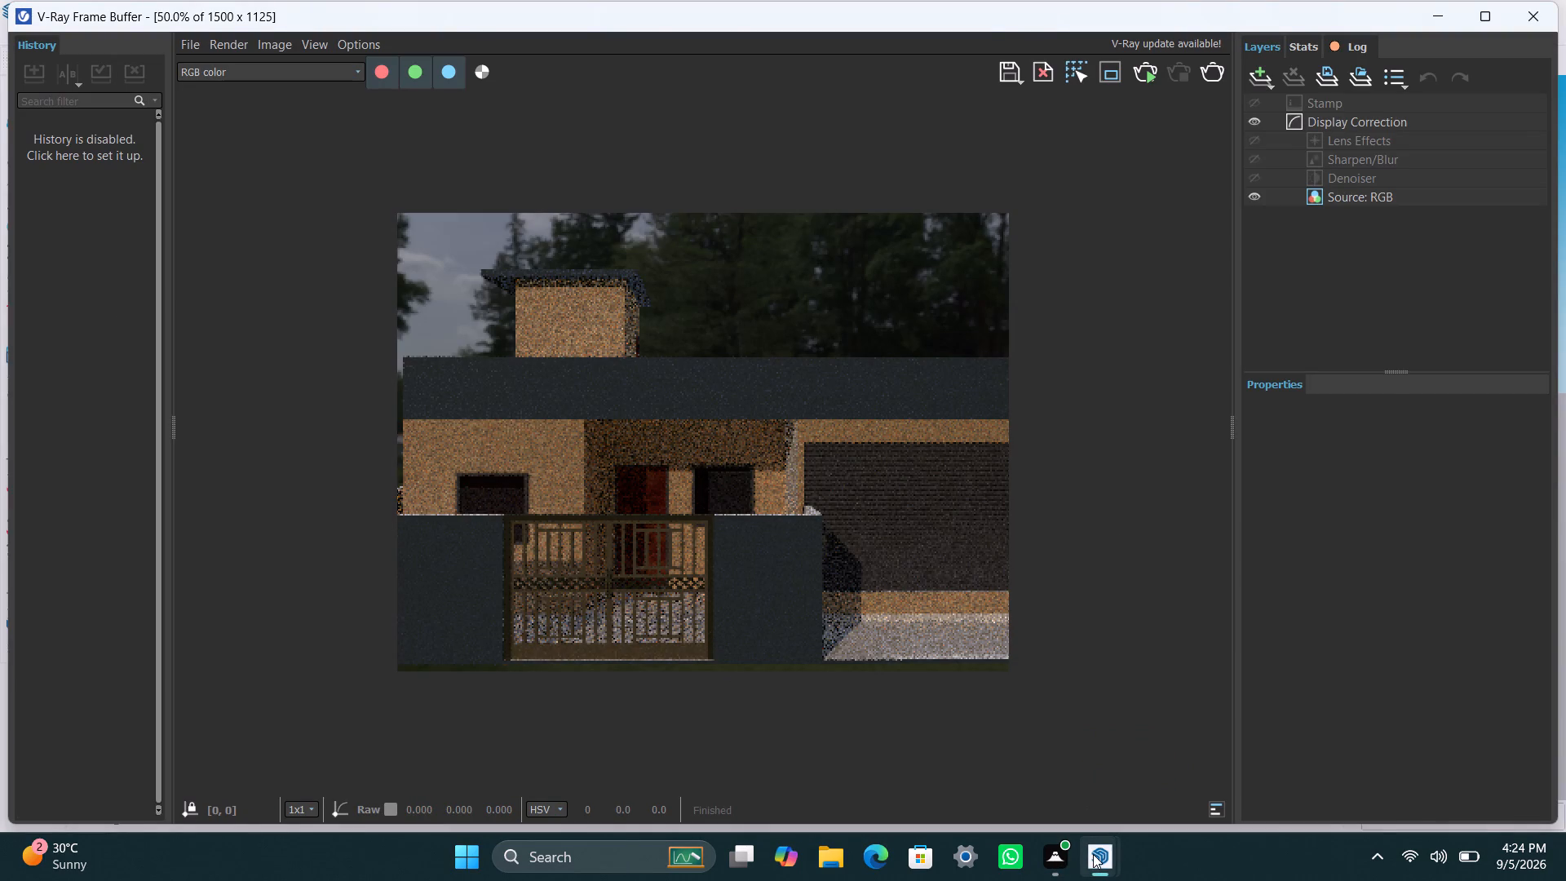
{"action": "left_click", "coordinate": [939, 768]}
{"action": "left_click", "coordinate": [1444, 11]}
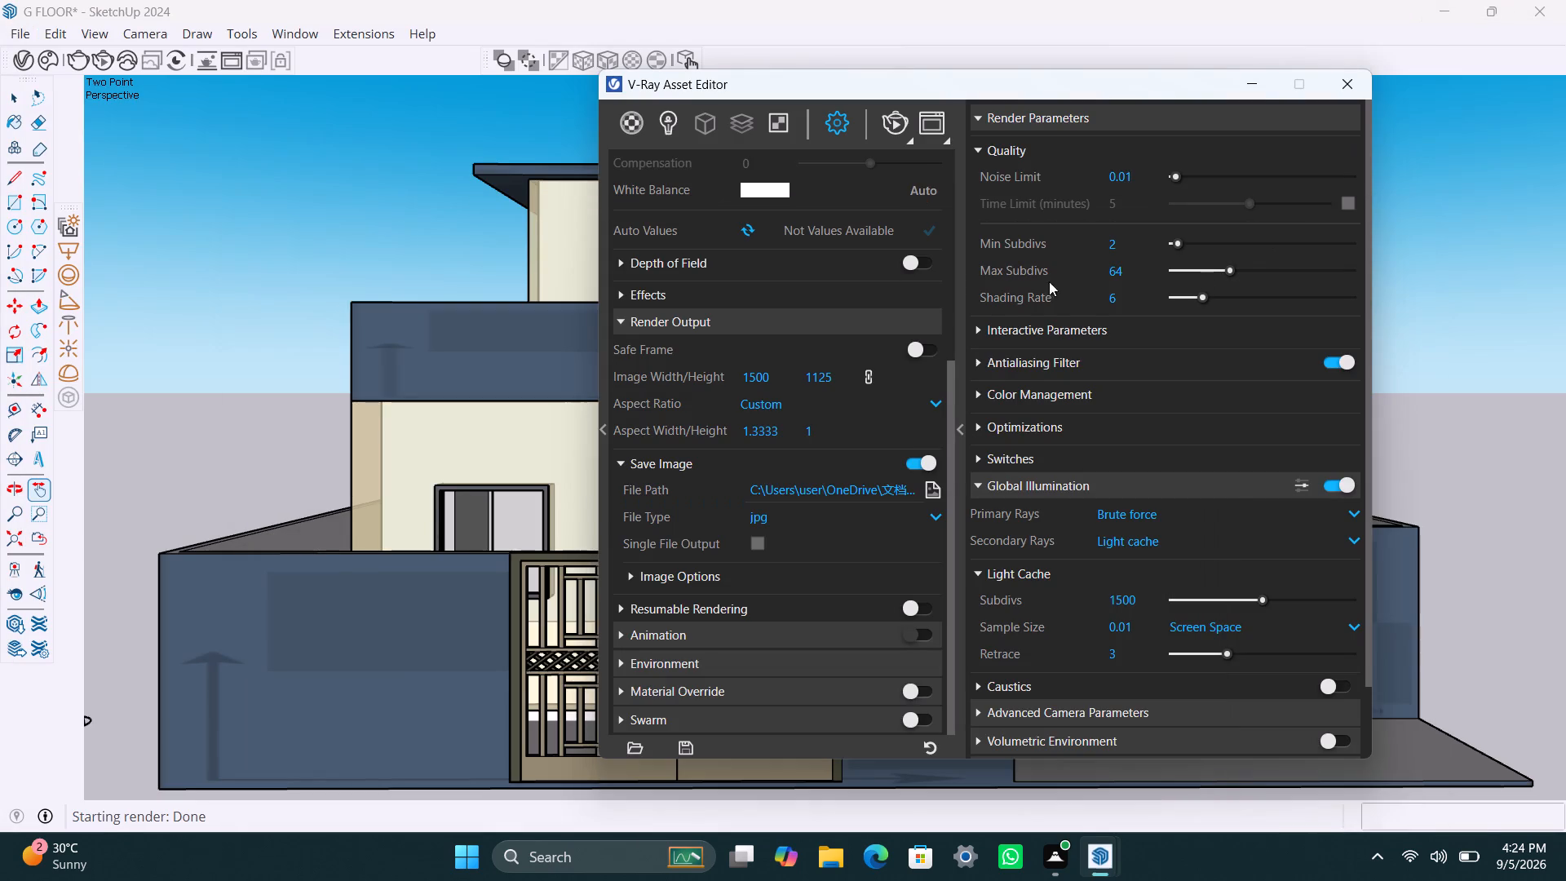
{"action": "left_click", "coordinate": [1263, 85]}
Start a new V-Ray render of the front view framing the entire house, boundary wall and driveway.
{"action": "scroll", "coordinate": [856, 548], "scroll_direction": "down", "scroll_amount": 2}
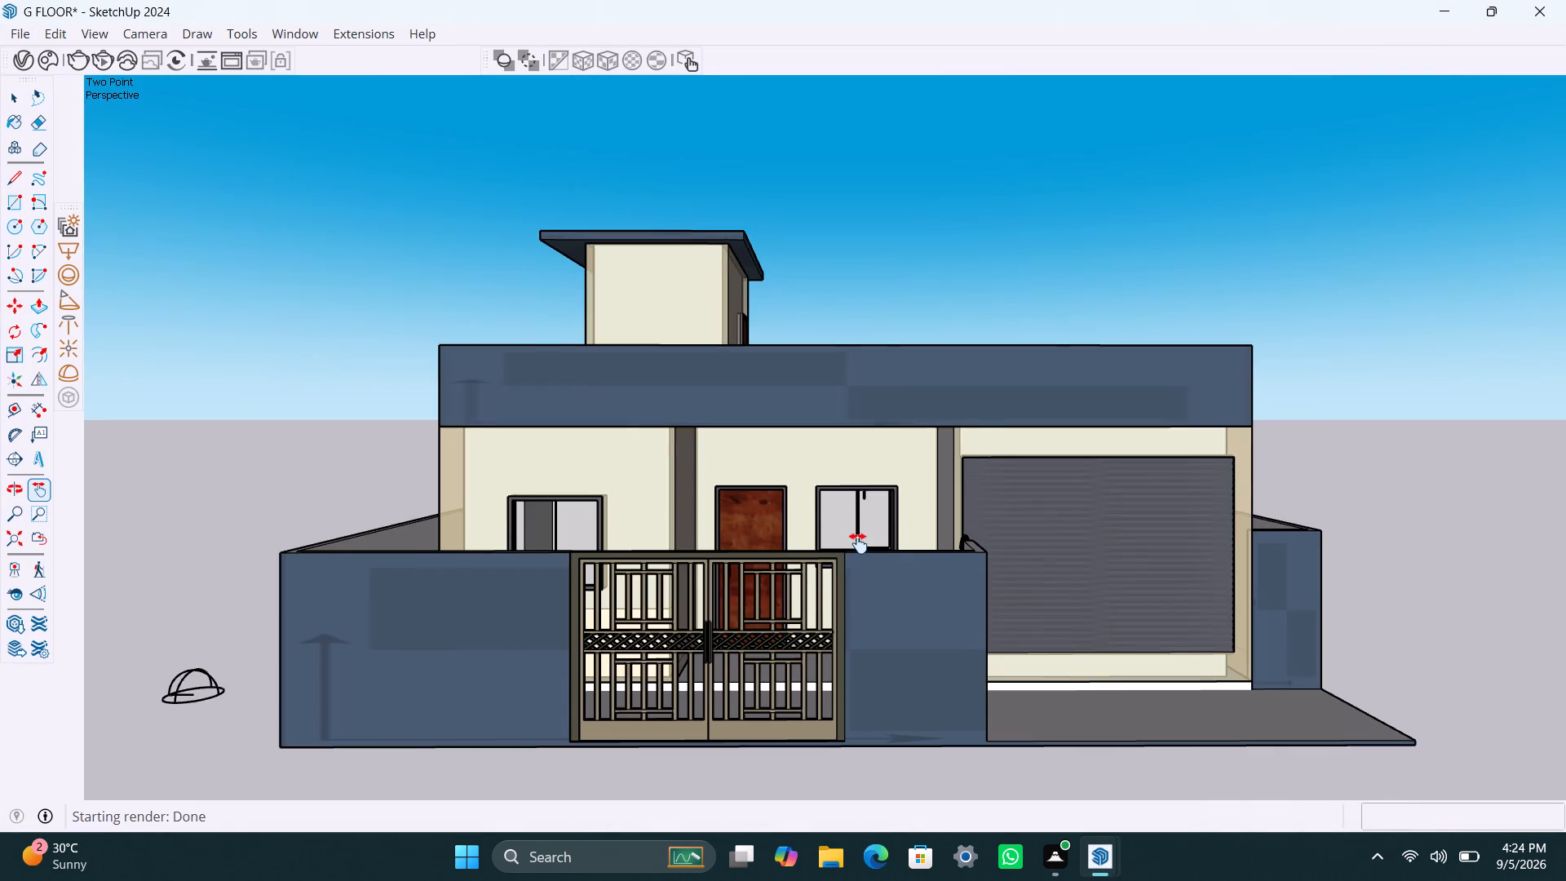
{"action": "scroll", "coordinate": [858, 543], "scroll_direction": "down", "scroll_amount": 2}
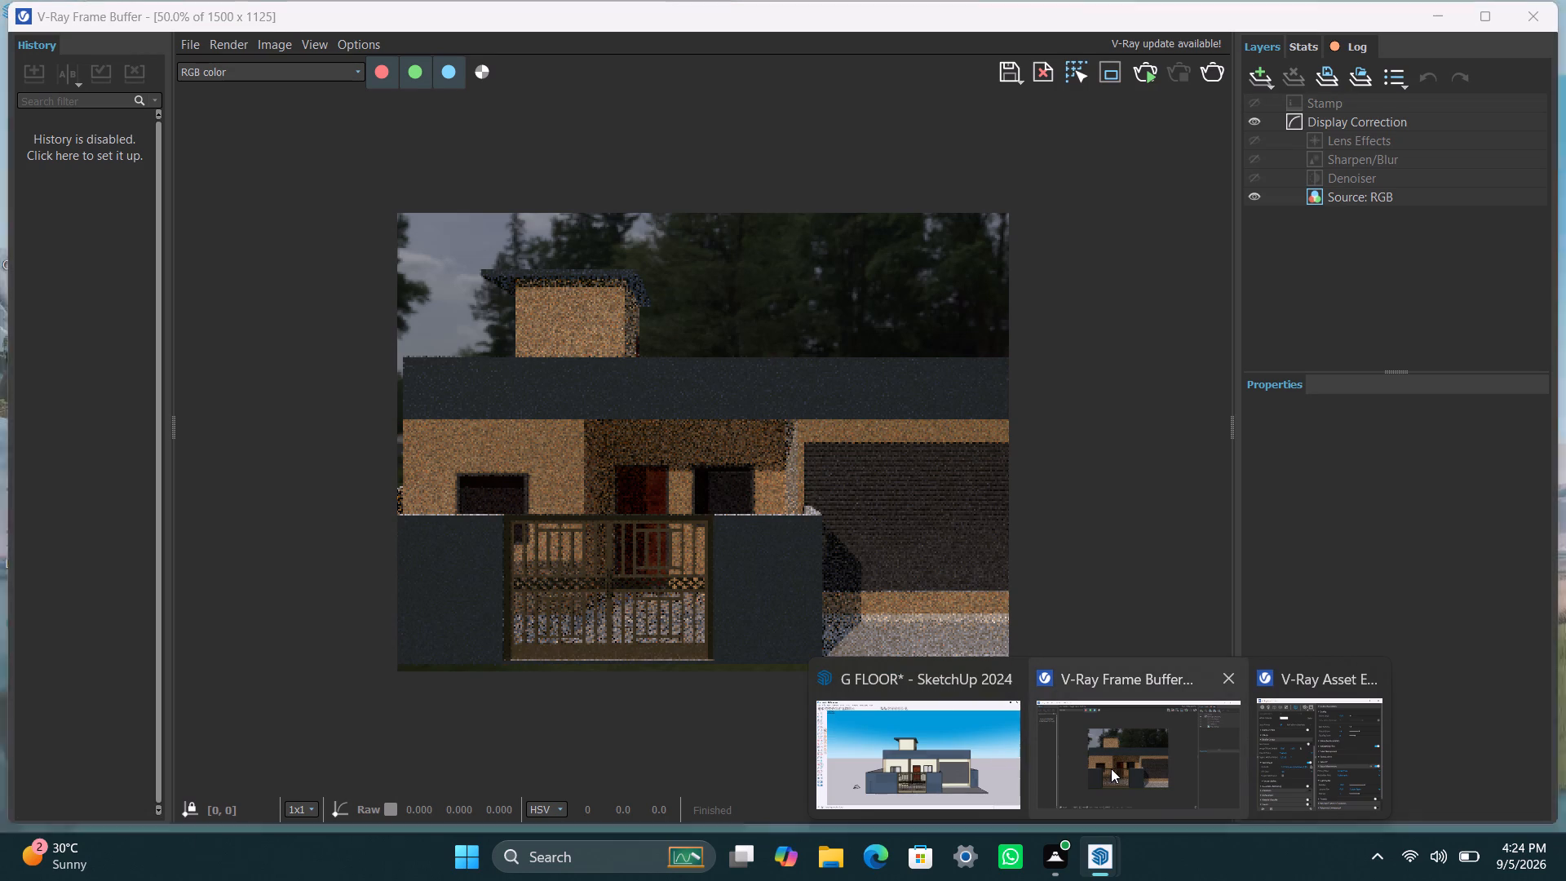
{"action": "left_click", "coordinate": [1217, 666]}
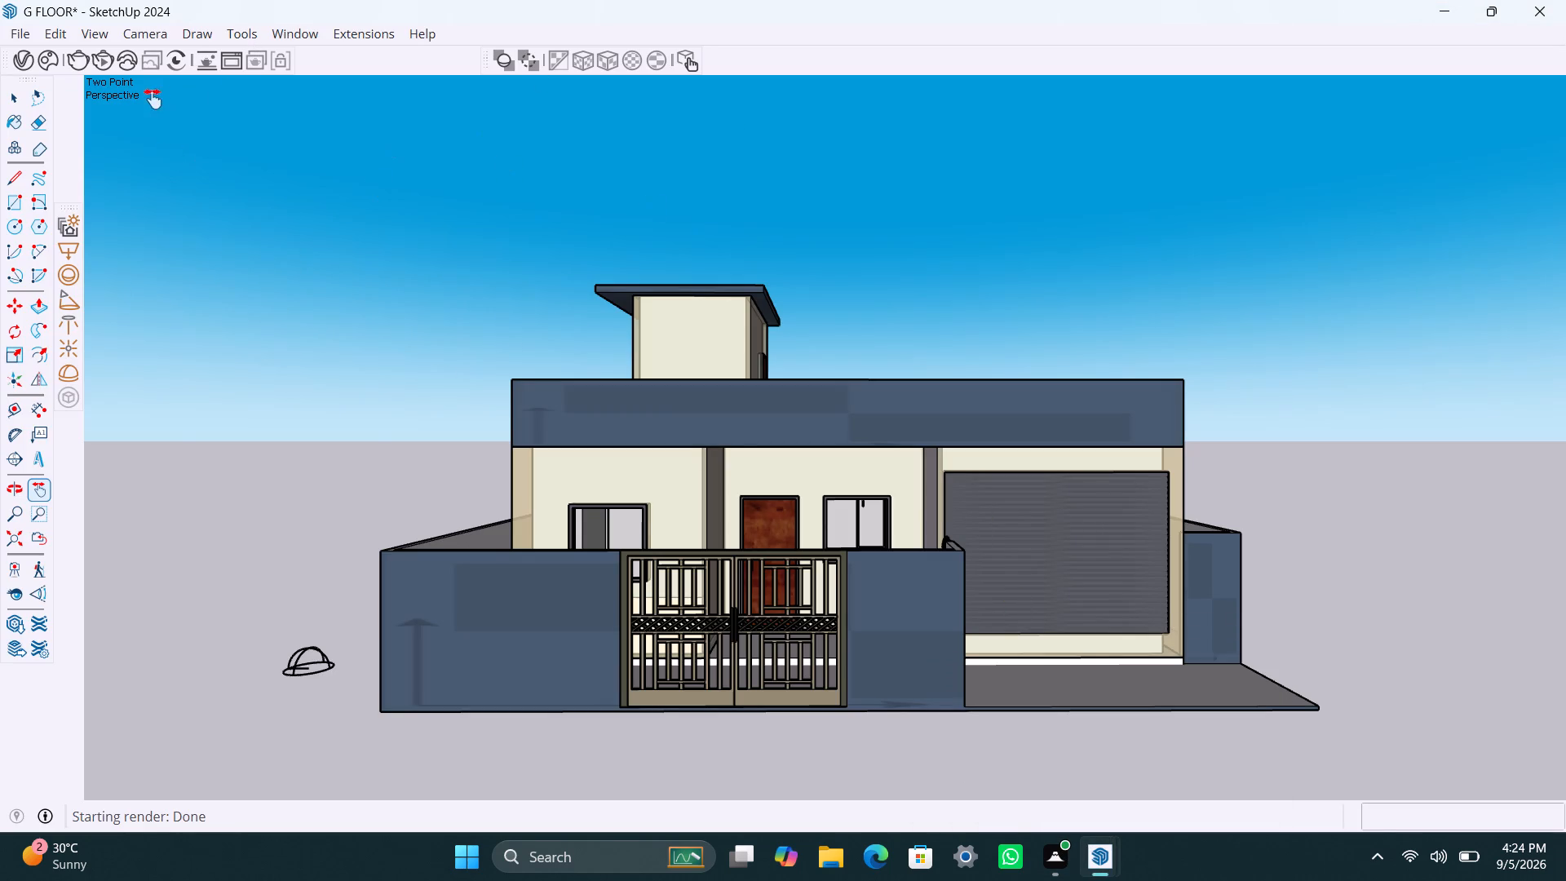
{"action": "left_click", "coordinate": [77, 62]}
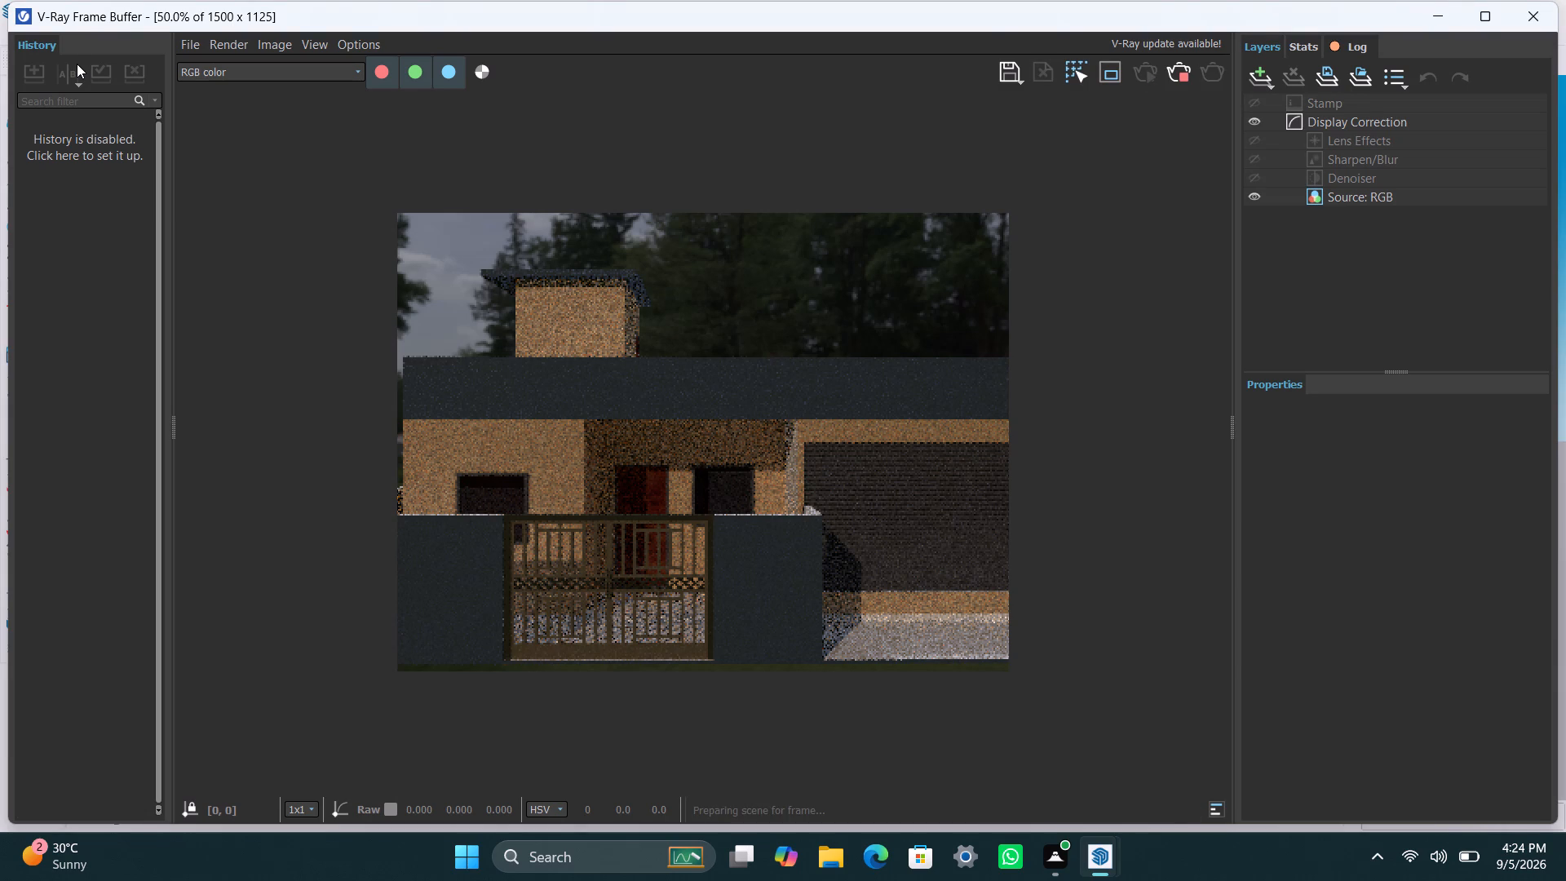
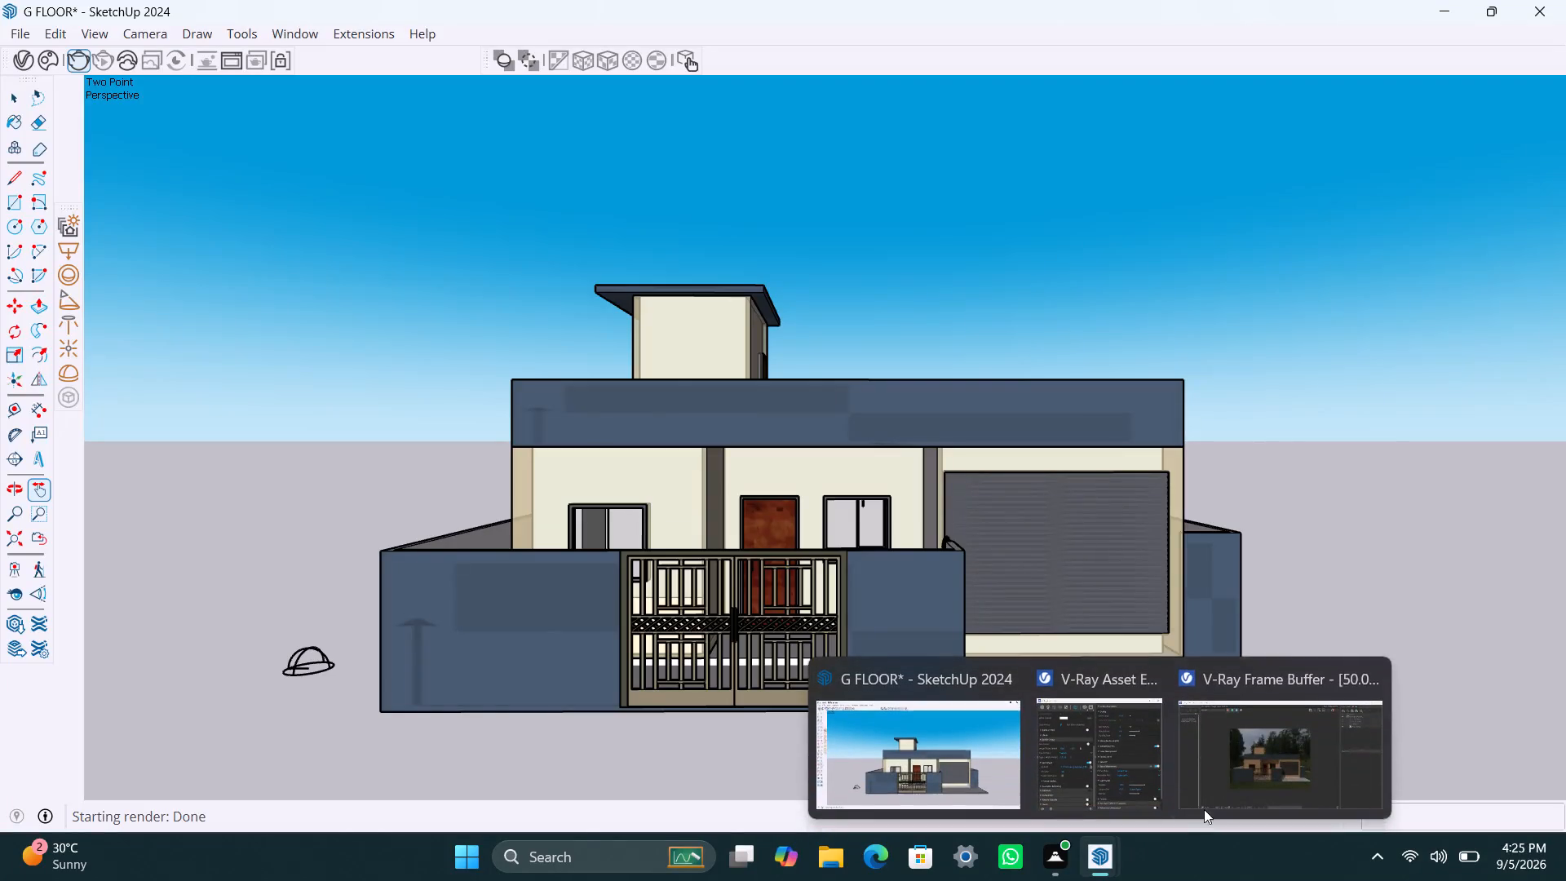
Bring up the V-Ray Frame Buffer and inspect the in-progress front elevation render up close and as a whole.
{"action": "left_click", "coordinate": [1245, 784]}
{"action": "scroll", "coordinate": [776, 569], "scroll_direction": "up", "scroll_amount": 1}
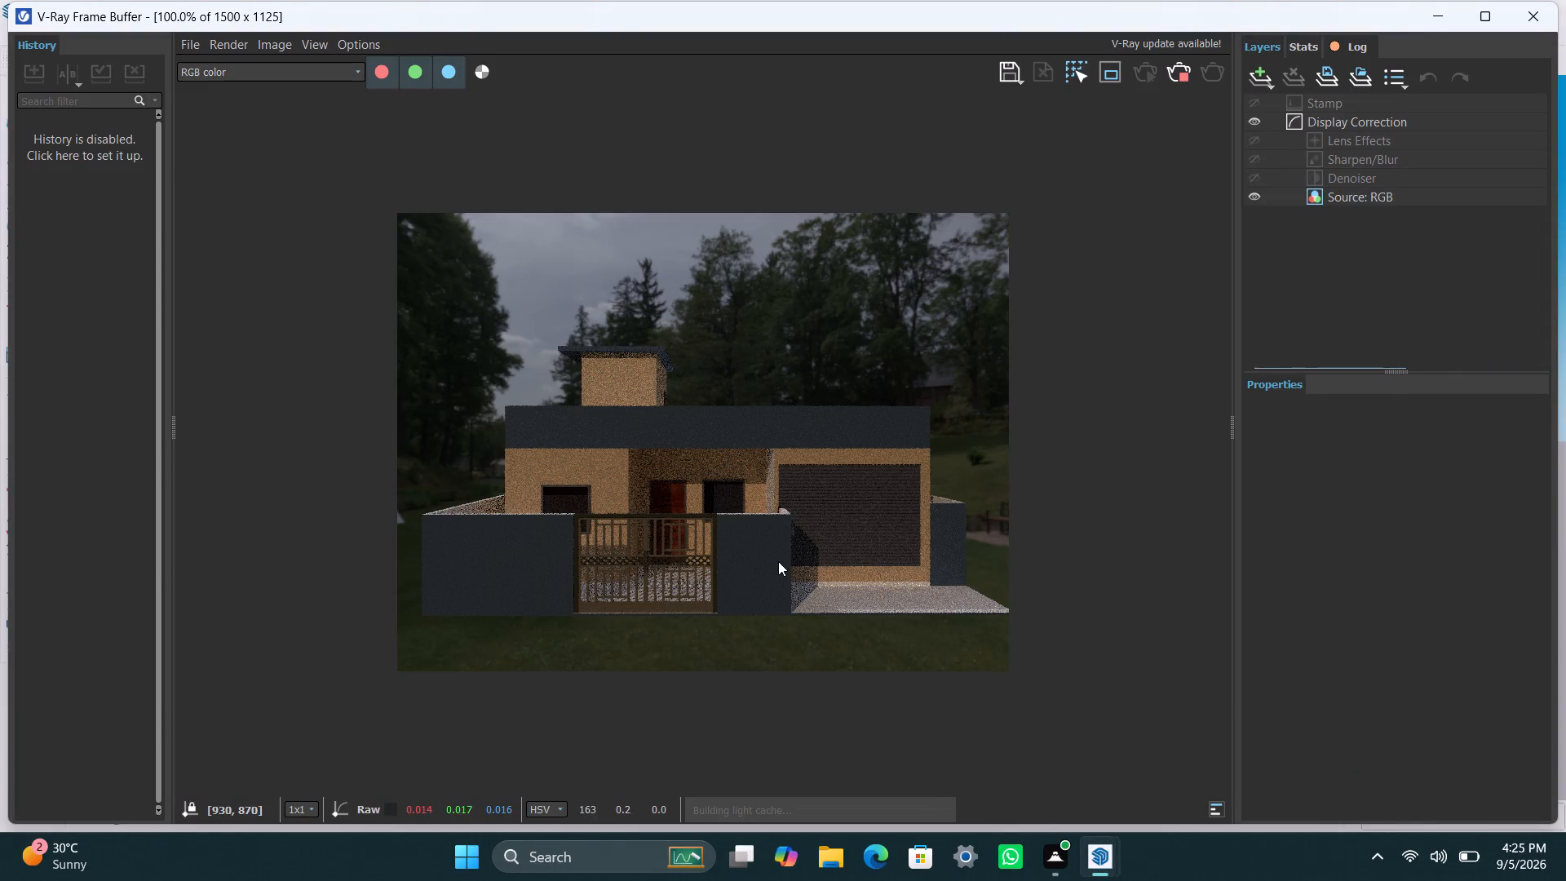
{"action": "scroll", "coordinate": [781, 546], "scroll_direction": "down", "scroll_amount": 2}
{"action": "scroll", "coordinate": [794, 543], "scroll_direction": "up", "scroll_amount": 3}
{"action": "scroll", "coordinate": [943, 540], "scroll_direction": "down", "scroll_amount": 3}
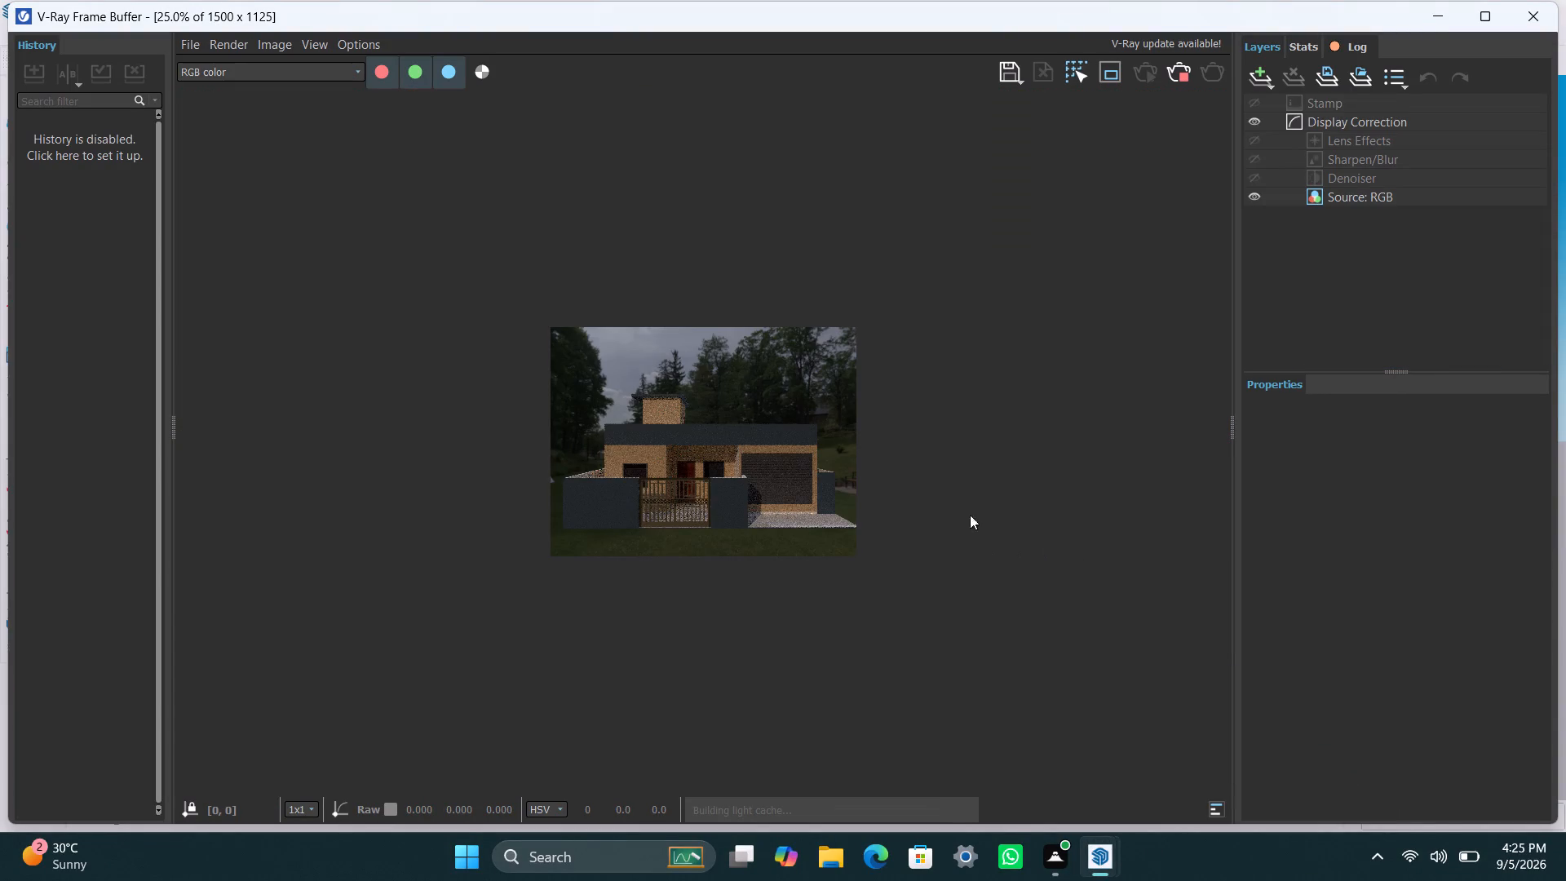
{"action": "scroll", "coordinate": [773, 501], "scroll_direction": "up", "scroll_amount": 2}
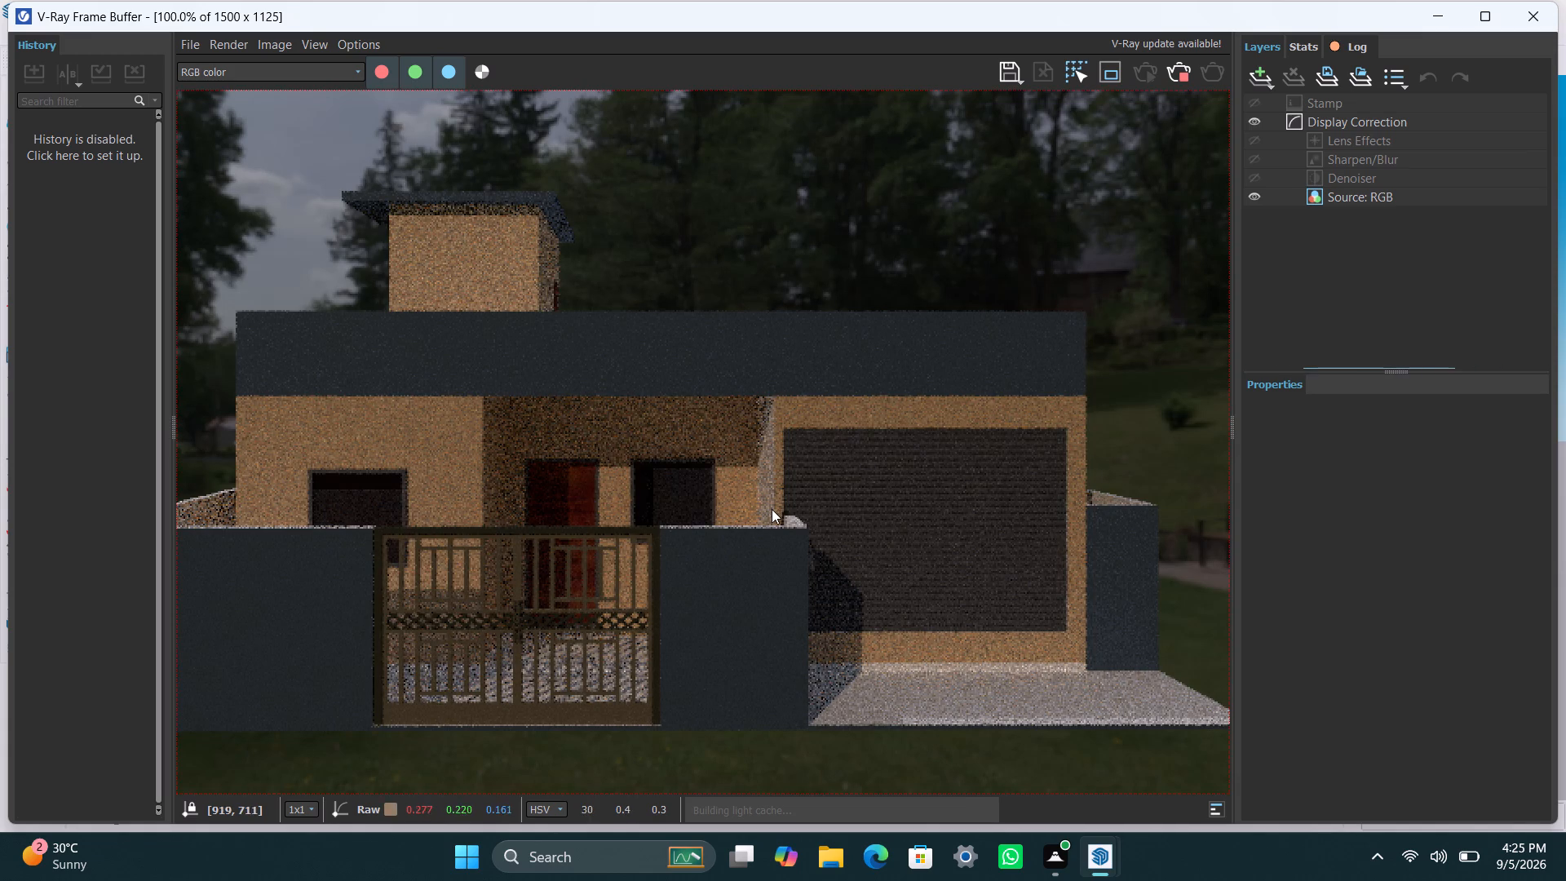
{"action": "scroll", "coordinate": [852, 595], "scroll_direction": "down", "scroll_amount": 1}
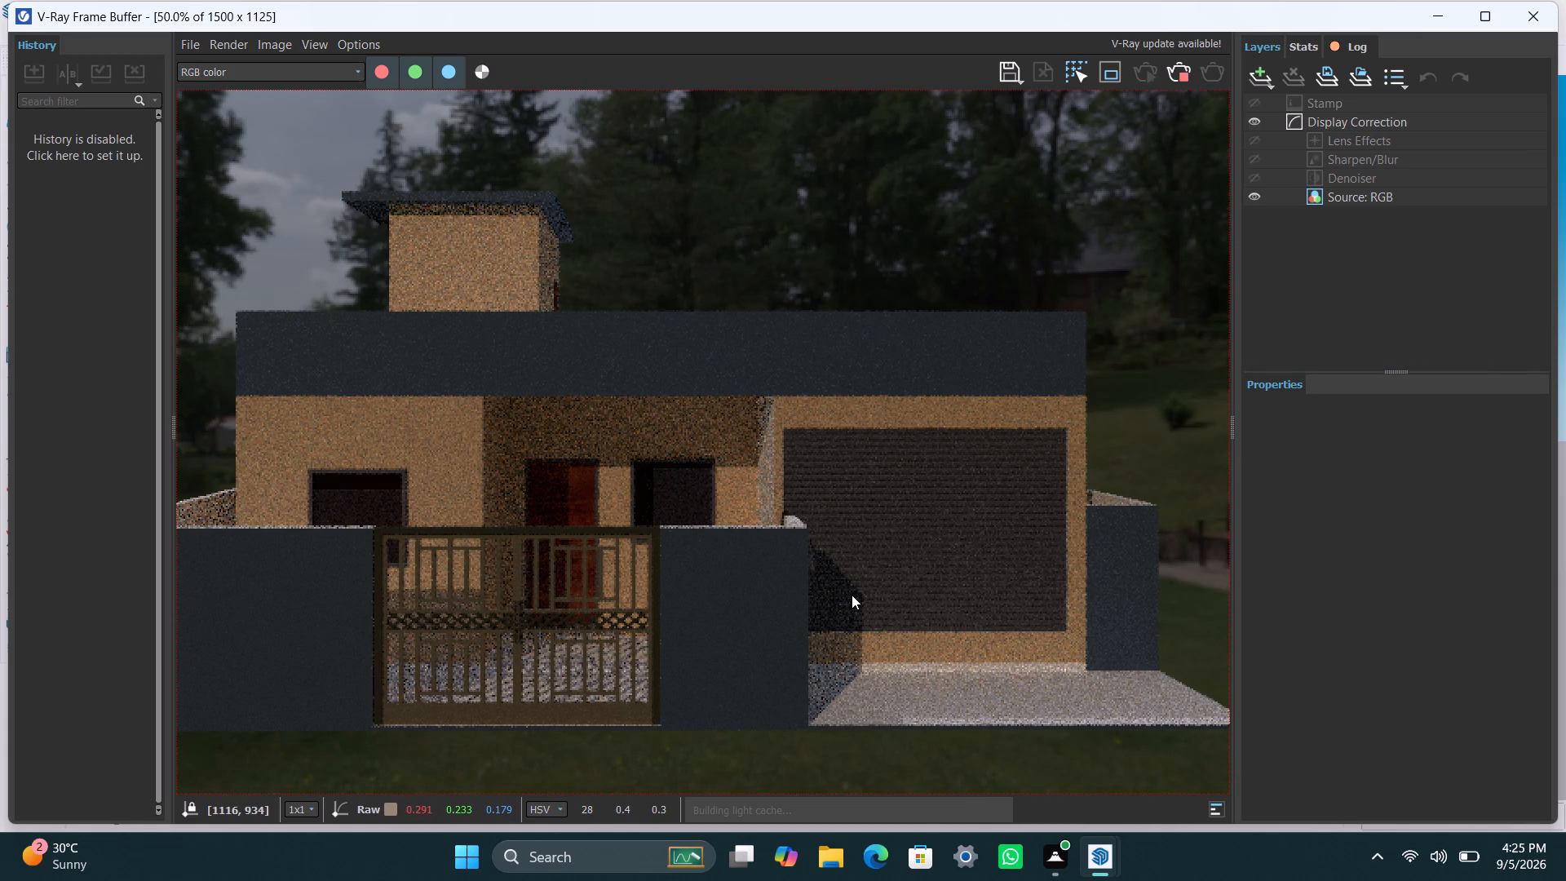
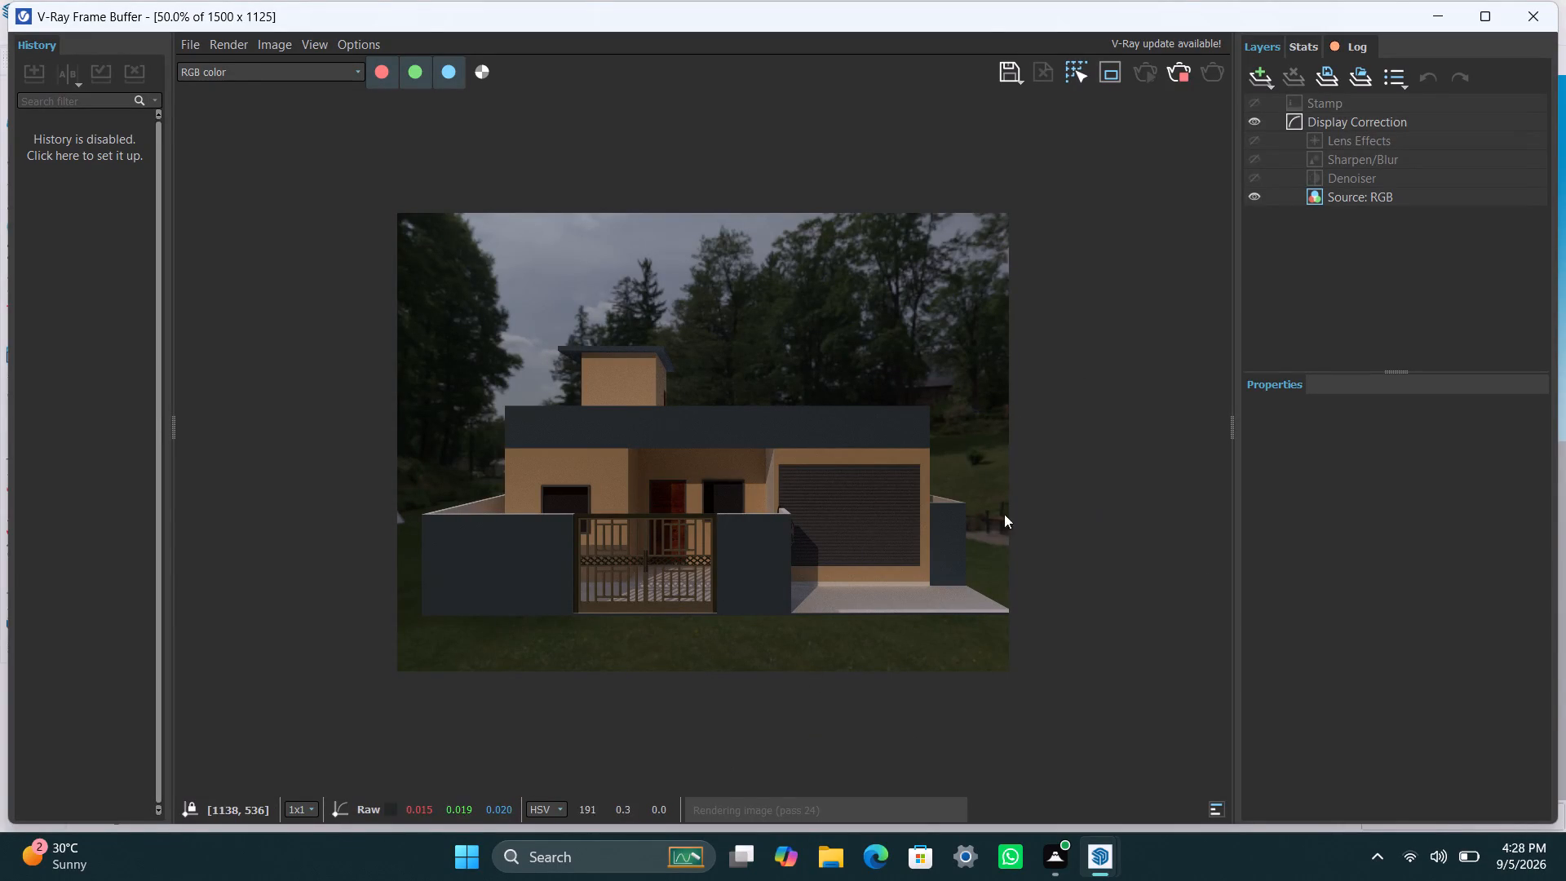
Examine the front elevation render in the V-Ray Frame Buffer, comparing the gate and garage shutter area up close with the whole image.
{"action": "scroll", "coordinate": [993, 719], "scroll_direction": "down", "scroll_amount": 1}
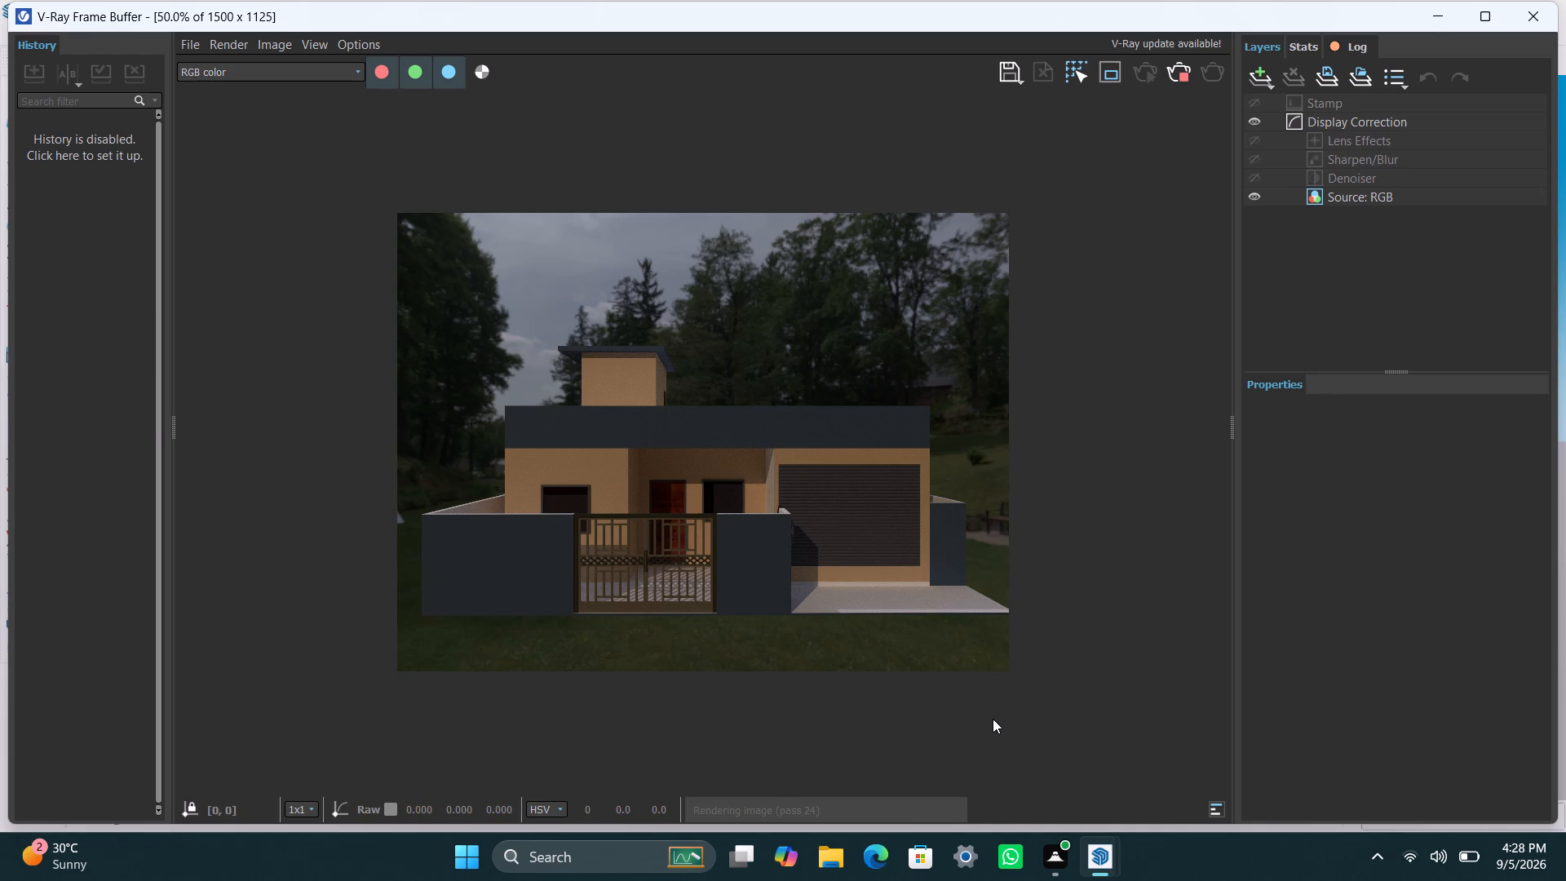
{"action": "scroll", "coordinate": [957, 648], "scroll_direction": "up", "scroll_amount": 1}
{"action": "scroll", "coordinate": [869, 546], "scroll_direction": "up", "scroll_amount": 1}
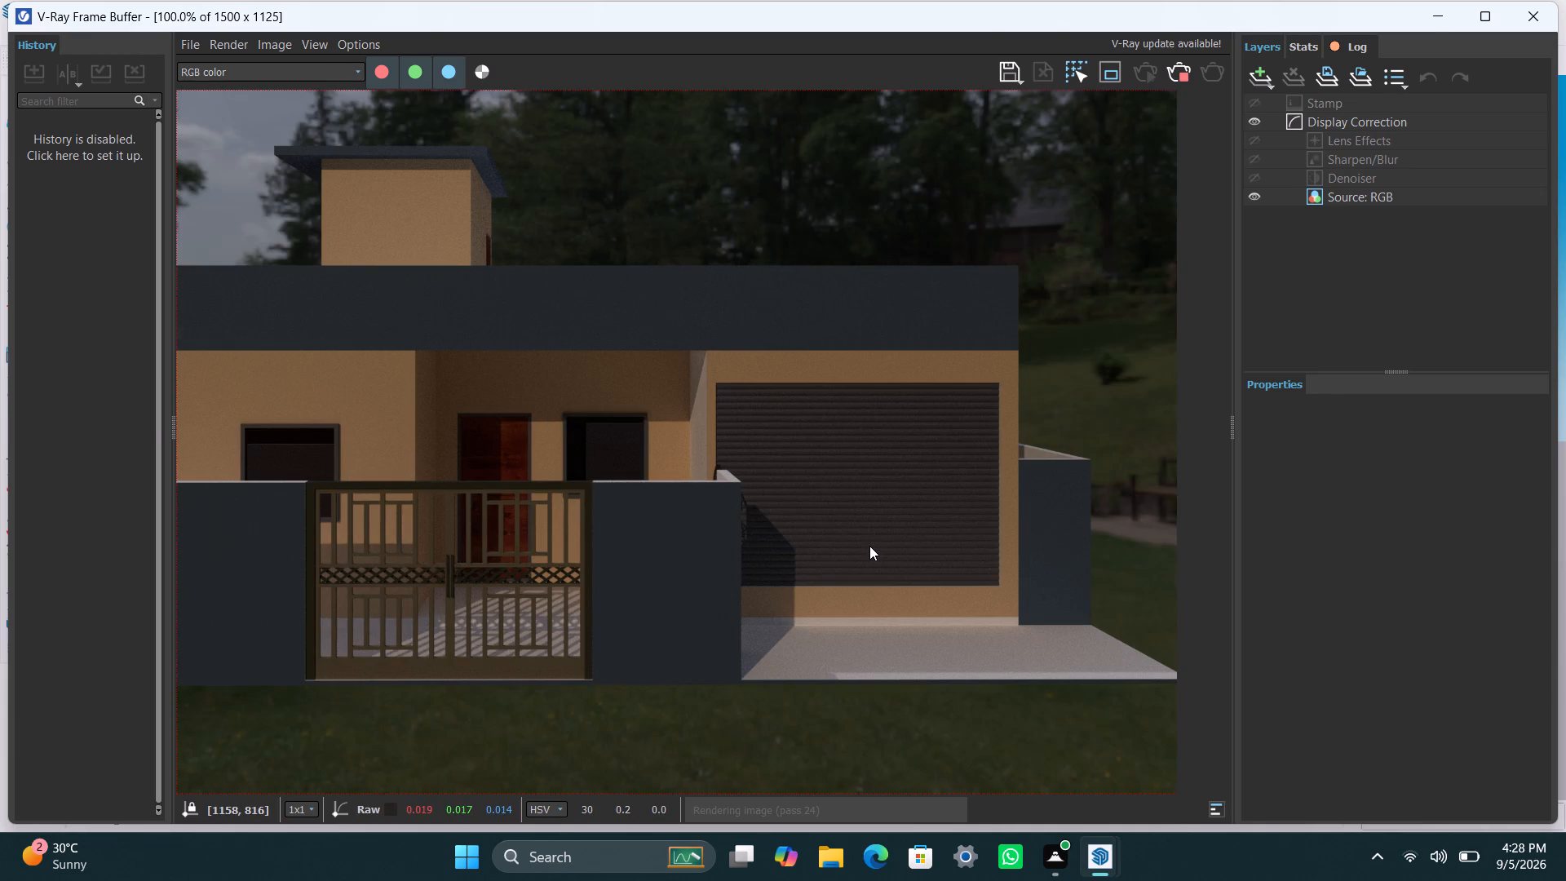
{"action": "scroll", "coordinate": [869, 546], "scroll_direction": "down", "scroll_amount": 1}
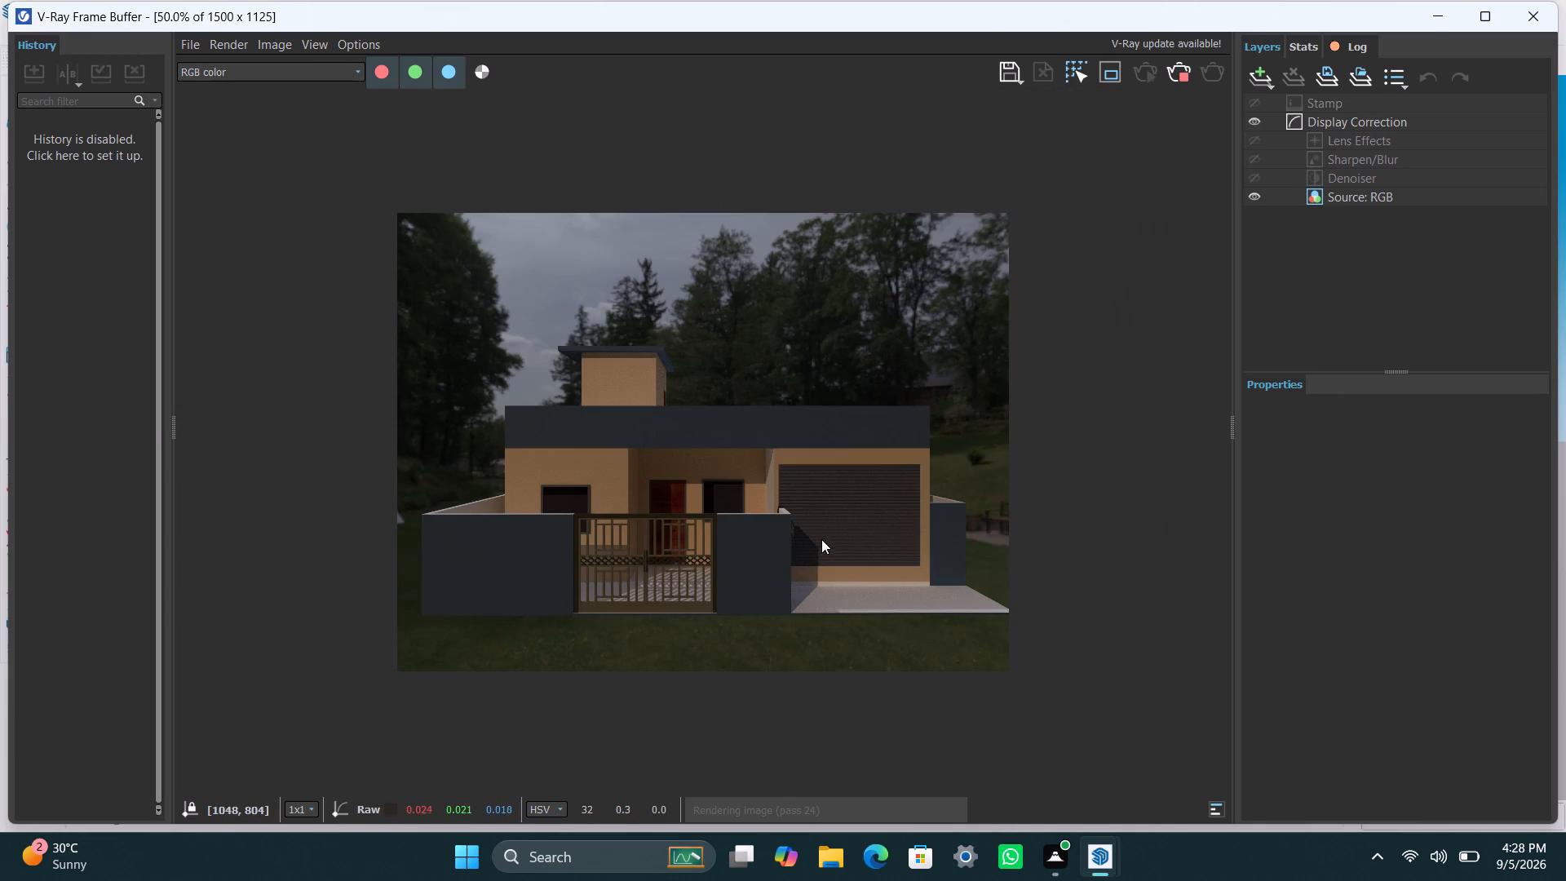
{"action": "scroll", "coordinate": [776, 491], "scroll_direction": "up", "scroll_amount": 1}
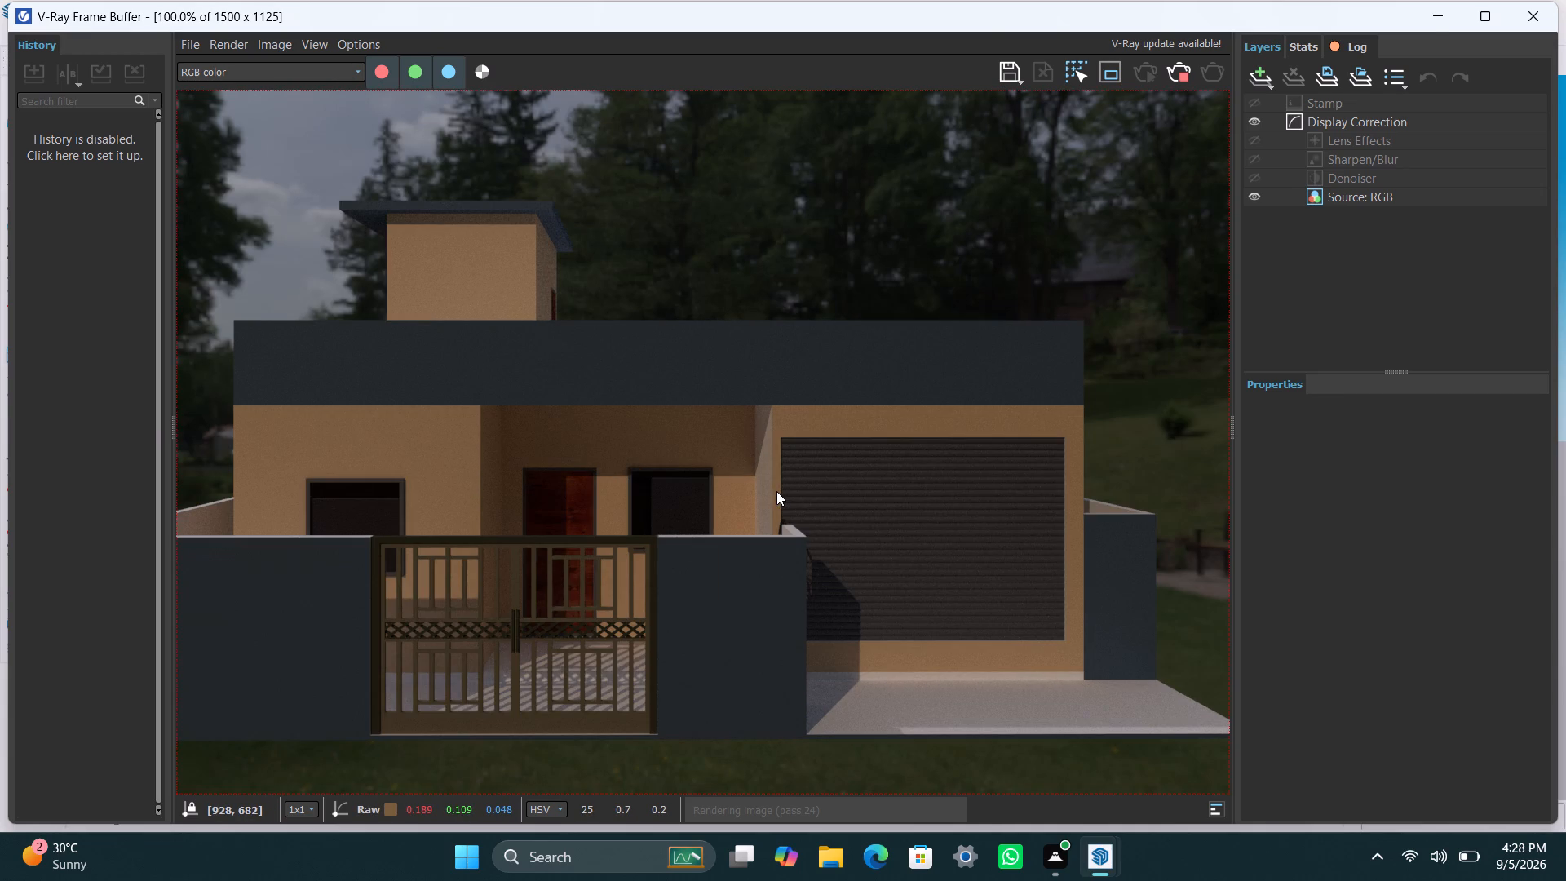
{"action": "scroll", "coordinate": [781, 527], "scroll_direction": "down", "scroll_amount": 1}
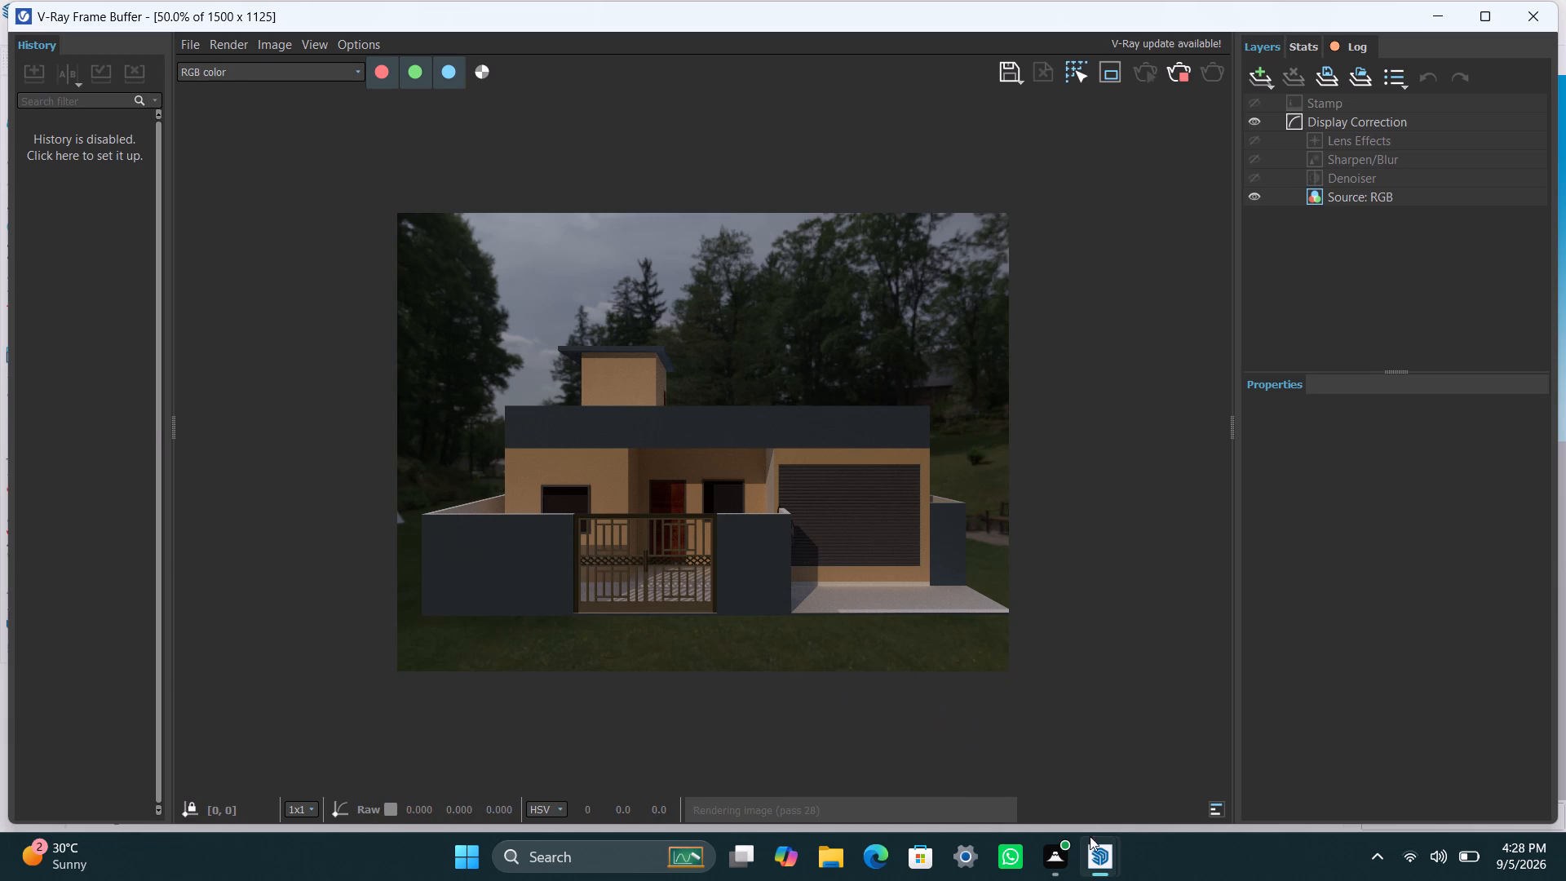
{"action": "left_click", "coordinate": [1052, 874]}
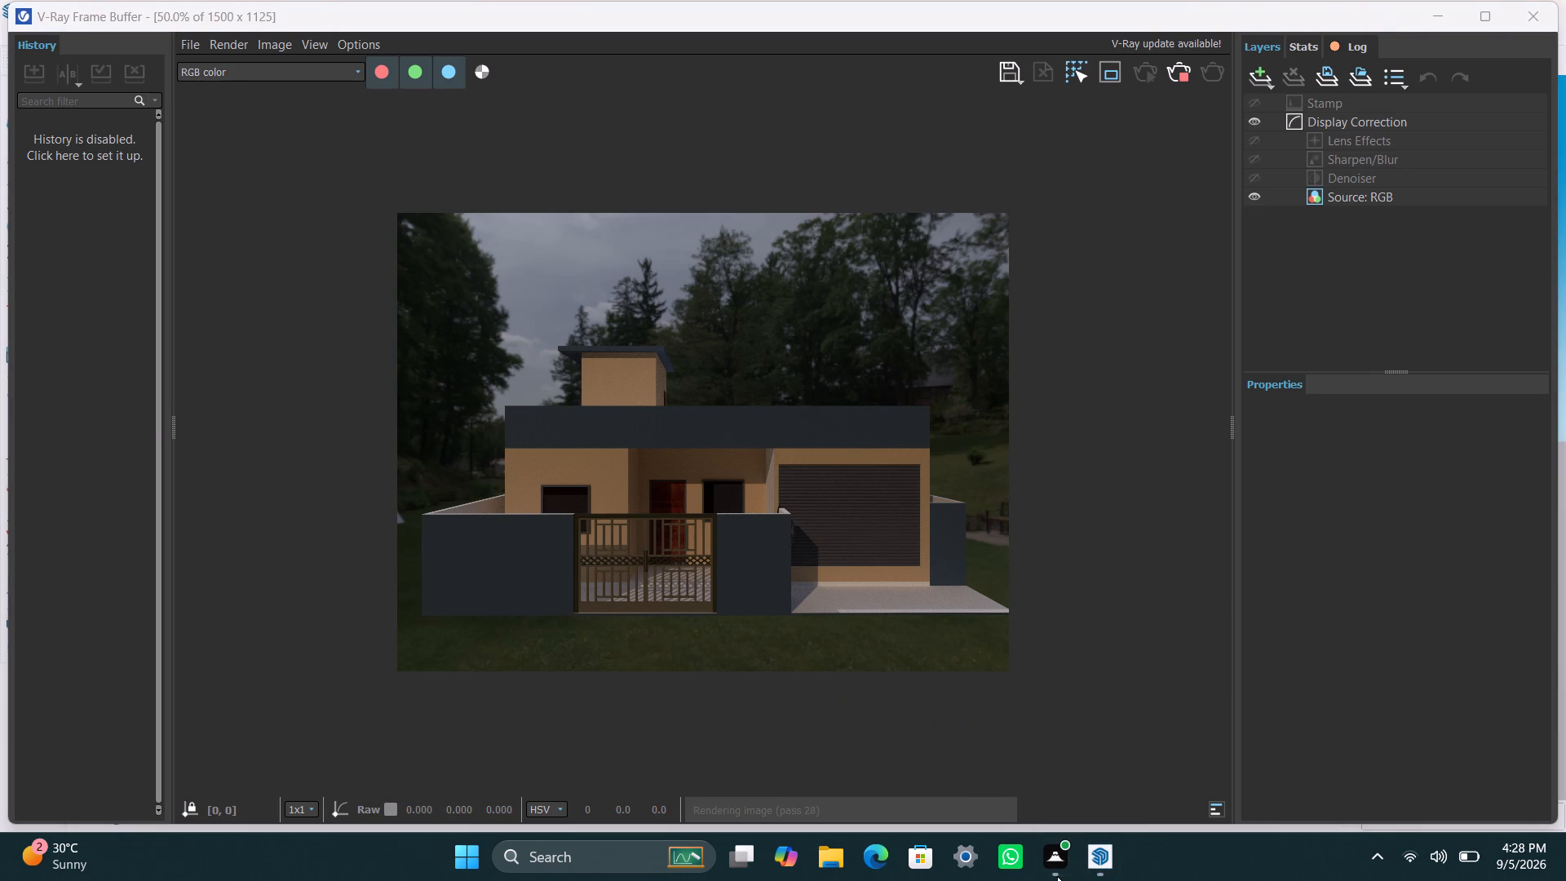
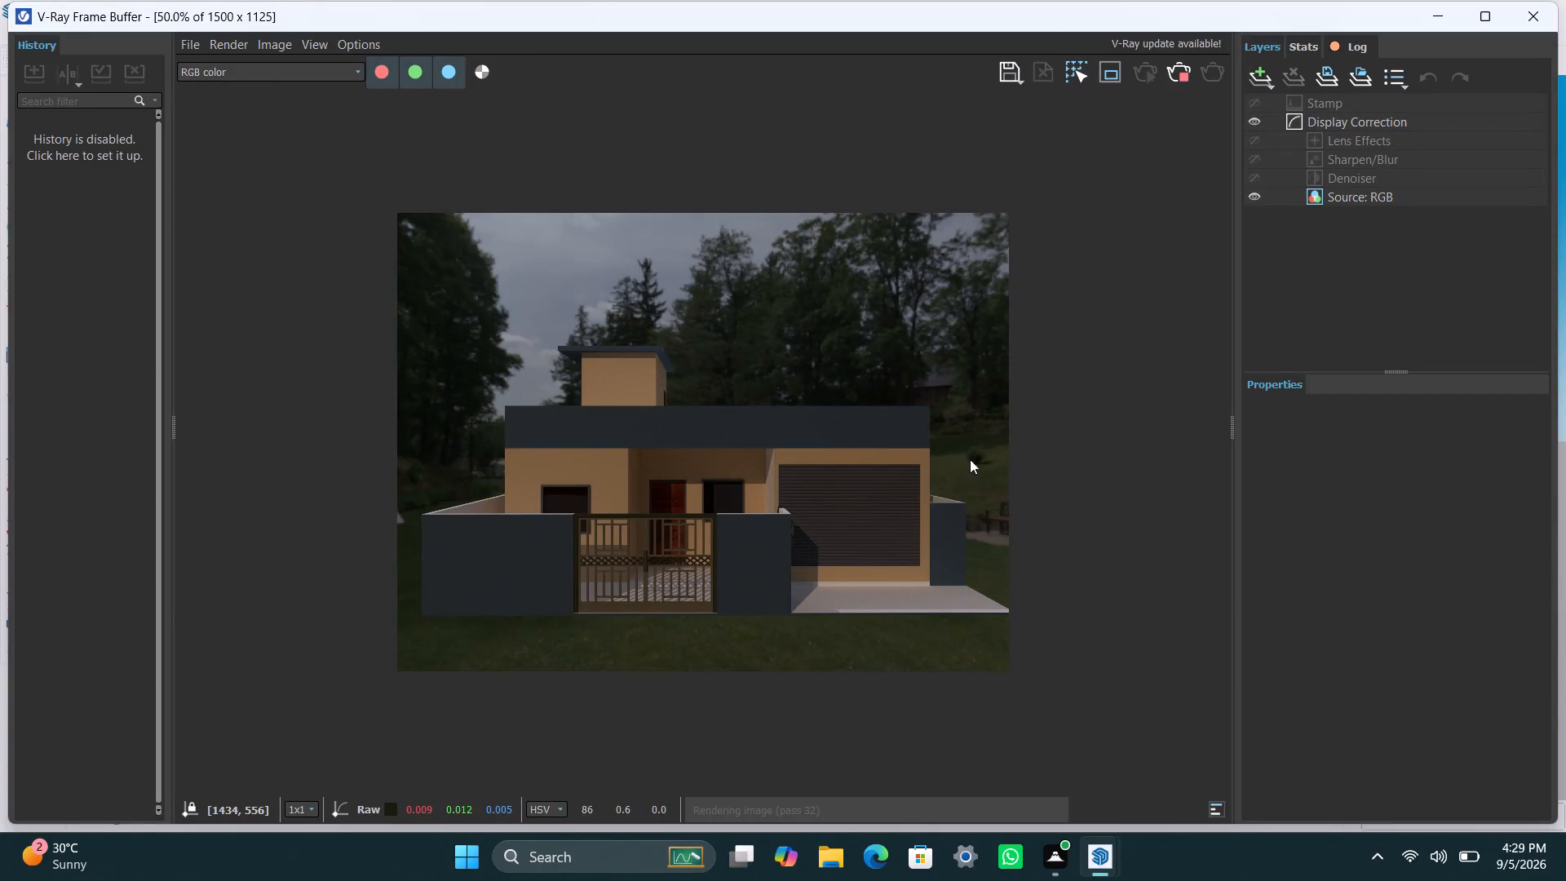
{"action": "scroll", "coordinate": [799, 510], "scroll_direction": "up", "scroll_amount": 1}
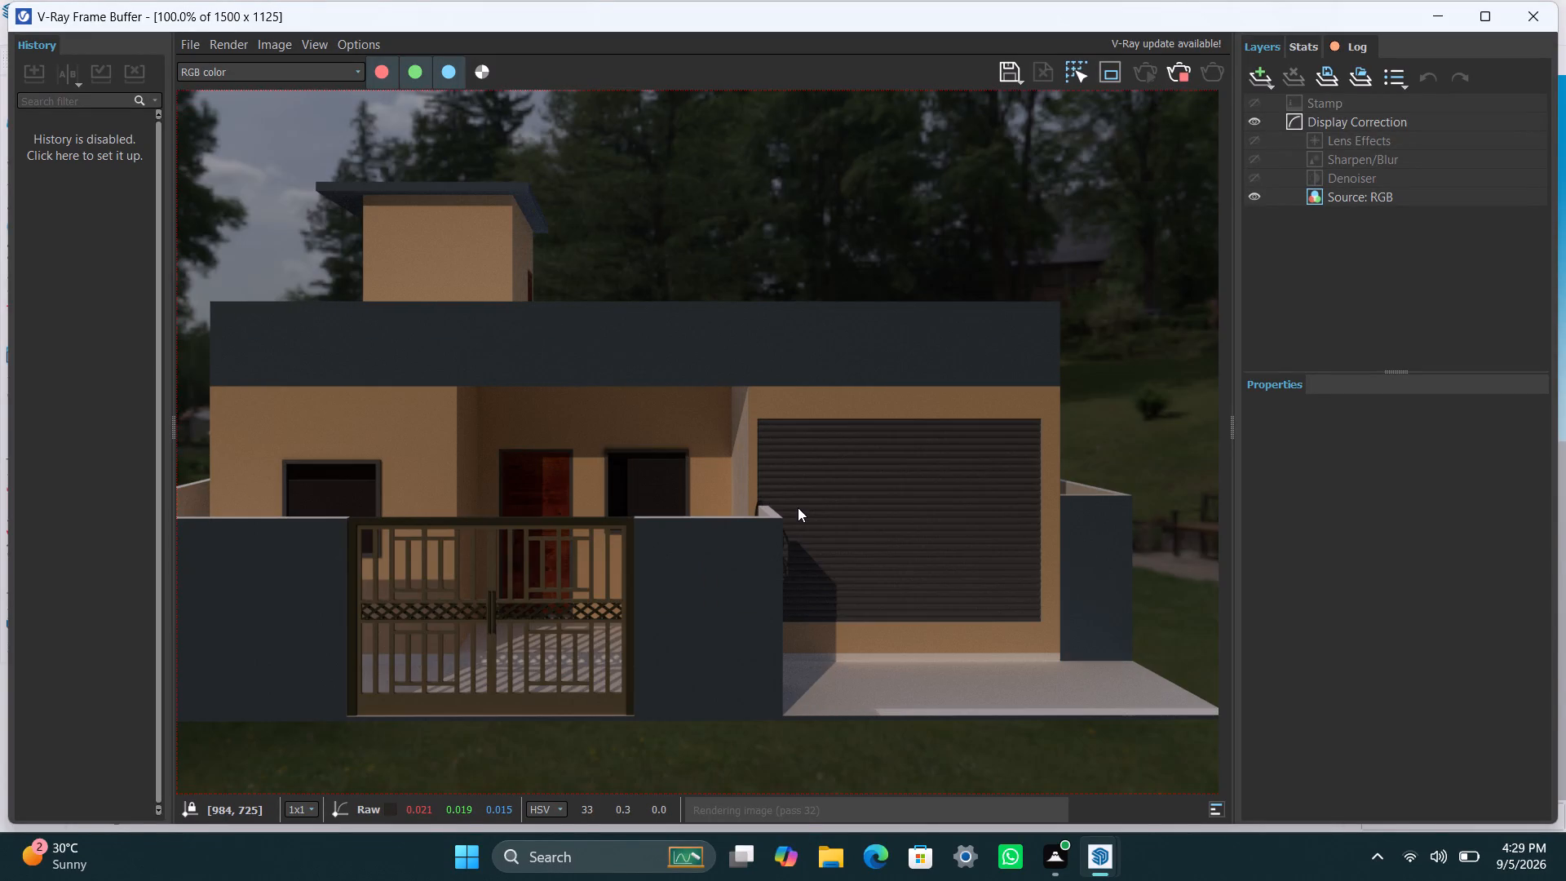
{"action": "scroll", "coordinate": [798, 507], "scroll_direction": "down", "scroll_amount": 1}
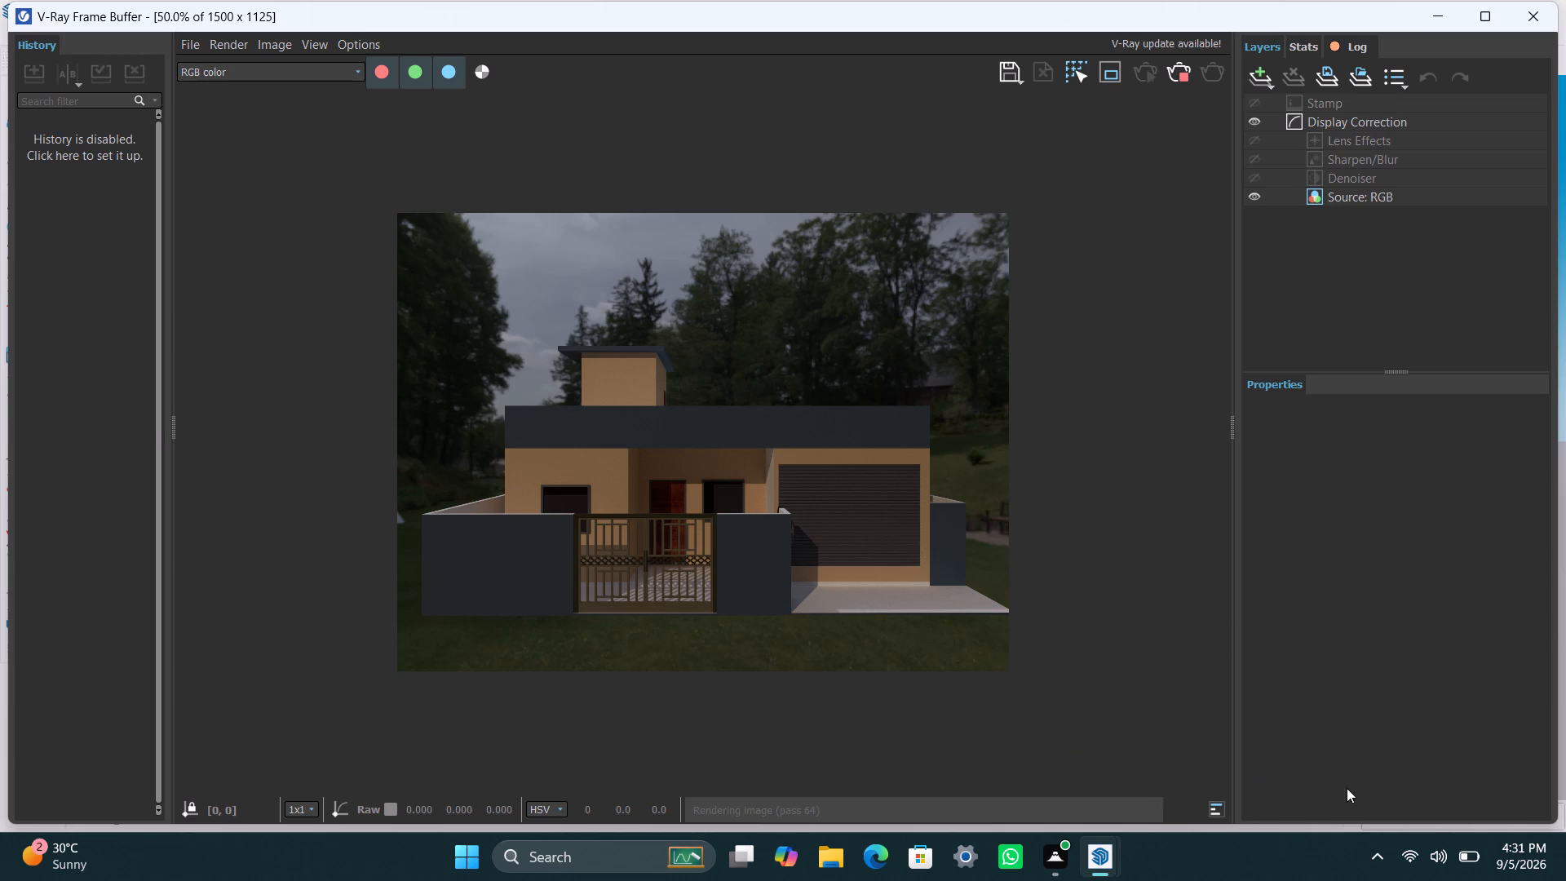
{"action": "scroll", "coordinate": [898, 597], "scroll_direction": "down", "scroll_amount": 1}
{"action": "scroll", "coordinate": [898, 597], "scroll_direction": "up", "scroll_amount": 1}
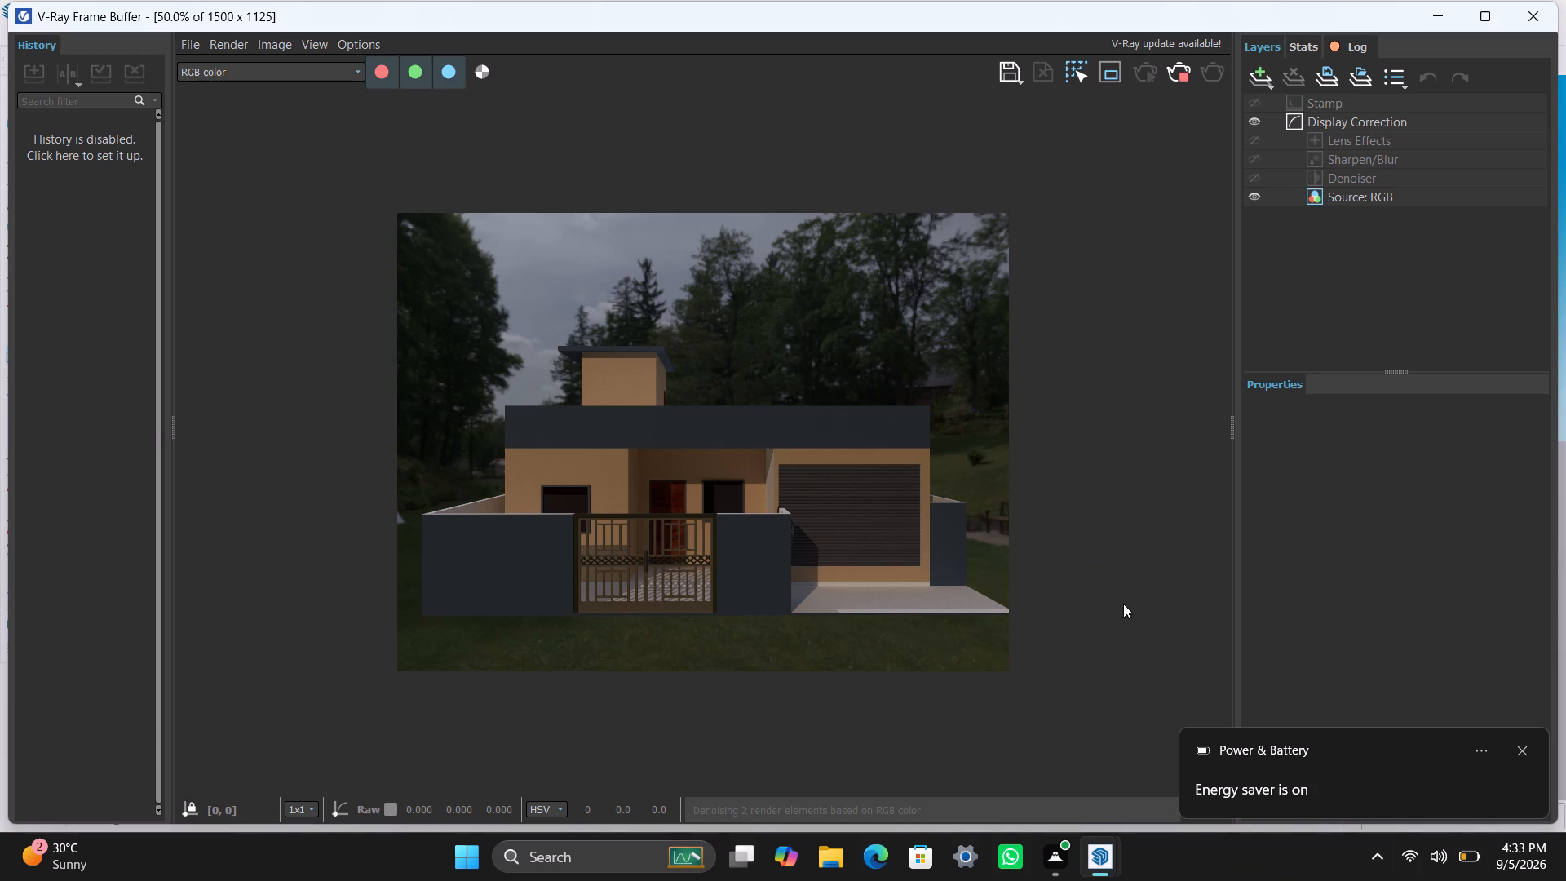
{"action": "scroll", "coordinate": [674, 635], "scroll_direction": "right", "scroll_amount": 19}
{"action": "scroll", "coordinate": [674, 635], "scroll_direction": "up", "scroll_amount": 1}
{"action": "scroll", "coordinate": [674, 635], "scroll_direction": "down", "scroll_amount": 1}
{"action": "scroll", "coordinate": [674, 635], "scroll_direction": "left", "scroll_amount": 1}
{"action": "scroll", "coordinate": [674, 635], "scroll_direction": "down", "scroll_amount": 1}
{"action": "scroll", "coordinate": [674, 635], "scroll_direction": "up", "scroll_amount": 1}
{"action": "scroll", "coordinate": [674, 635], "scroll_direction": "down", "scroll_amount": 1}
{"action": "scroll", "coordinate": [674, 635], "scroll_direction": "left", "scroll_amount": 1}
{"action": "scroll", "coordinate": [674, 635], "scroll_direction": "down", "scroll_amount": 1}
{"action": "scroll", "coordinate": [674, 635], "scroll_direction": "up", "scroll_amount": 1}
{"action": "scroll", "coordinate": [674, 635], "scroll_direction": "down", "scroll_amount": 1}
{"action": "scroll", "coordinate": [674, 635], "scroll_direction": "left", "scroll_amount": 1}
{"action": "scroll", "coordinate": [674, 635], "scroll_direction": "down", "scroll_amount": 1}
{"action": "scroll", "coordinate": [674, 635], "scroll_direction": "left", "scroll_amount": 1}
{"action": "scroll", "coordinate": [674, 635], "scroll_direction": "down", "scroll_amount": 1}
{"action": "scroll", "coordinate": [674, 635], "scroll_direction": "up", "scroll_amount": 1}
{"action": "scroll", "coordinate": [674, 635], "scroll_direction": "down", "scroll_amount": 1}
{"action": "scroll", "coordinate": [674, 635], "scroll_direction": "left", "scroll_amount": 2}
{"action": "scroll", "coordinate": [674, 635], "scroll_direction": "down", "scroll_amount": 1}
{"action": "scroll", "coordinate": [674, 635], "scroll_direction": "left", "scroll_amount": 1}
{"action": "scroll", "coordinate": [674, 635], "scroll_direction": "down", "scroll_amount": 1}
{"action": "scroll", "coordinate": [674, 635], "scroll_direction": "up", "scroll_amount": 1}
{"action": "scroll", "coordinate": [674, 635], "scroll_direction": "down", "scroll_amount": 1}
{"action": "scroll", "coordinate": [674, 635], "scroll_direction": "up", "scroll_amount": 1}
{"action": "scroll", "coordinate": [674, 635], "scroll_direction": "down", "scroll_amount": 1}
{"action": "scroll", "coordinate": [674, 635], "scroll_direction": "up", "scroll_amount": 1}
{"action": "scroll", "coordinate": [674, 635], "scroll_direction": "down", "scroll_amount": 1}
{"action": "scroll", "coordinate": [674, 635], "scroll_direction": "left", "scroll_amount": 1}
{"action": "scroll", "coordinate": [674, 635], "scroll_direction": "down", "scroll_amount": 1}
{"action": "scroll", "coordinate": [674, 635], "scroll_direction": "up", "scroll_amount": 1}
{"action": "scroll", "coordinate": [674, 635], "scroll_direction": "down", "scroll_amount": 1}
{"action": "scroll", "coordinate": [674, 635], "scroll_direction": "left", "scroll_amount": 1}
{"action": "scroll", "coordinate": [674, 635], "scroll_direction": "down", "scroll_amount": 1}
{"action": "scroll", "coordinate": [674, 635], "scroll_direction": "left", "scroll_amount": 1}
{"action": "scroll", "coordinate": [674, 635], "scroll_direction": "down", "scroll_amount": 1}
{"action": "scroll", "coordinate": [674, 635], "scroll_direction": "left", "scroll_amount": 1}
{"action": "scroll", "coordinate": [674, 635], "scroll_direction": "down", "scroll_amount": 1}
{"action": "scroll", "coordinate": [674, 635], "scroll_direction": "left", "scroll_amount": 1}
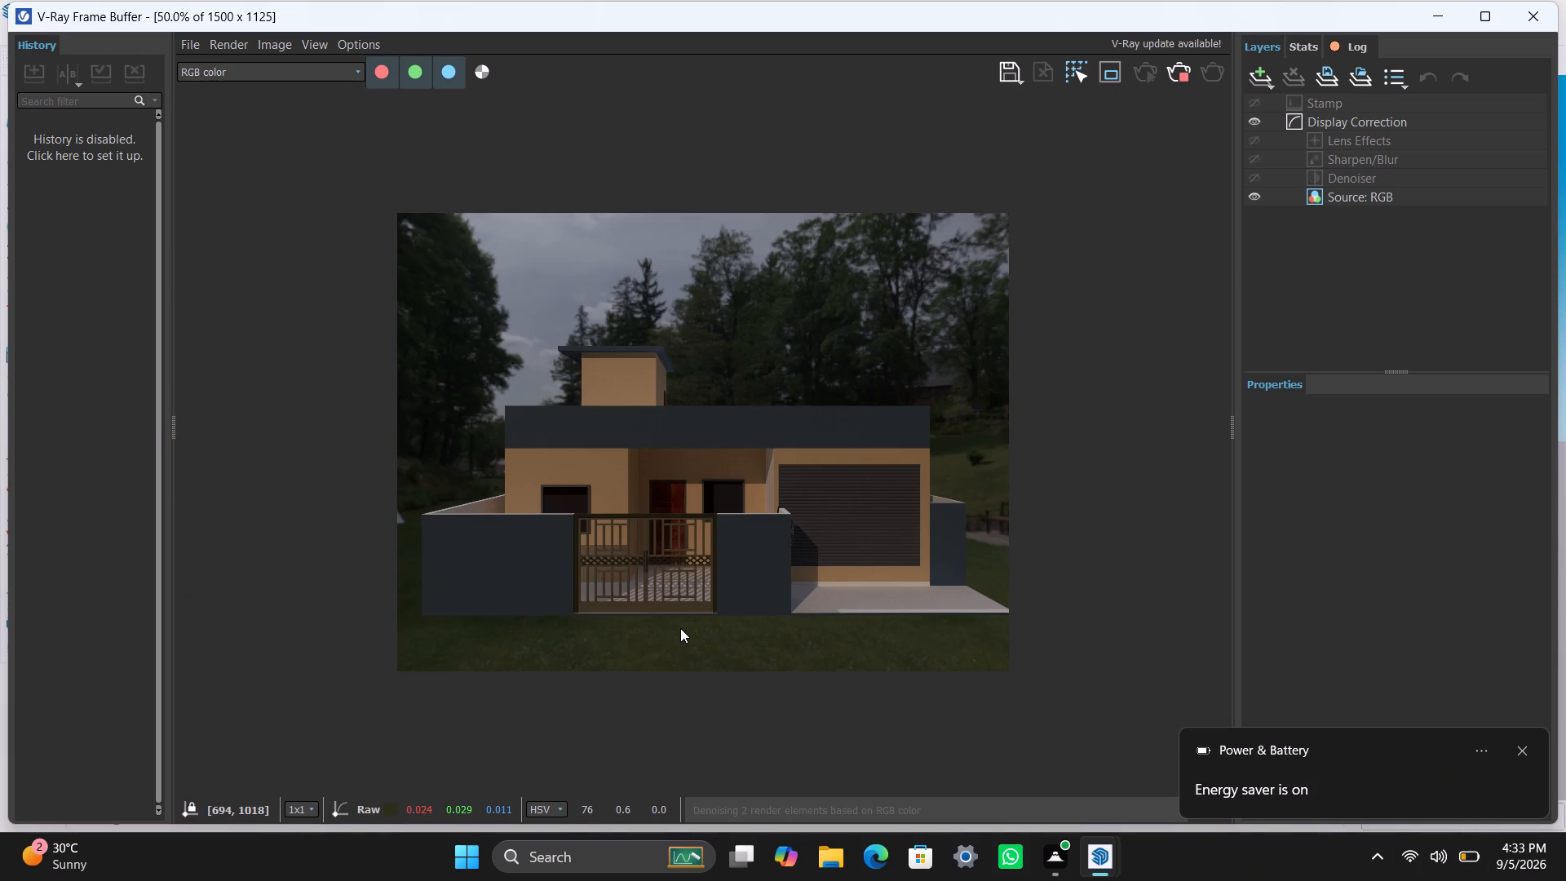
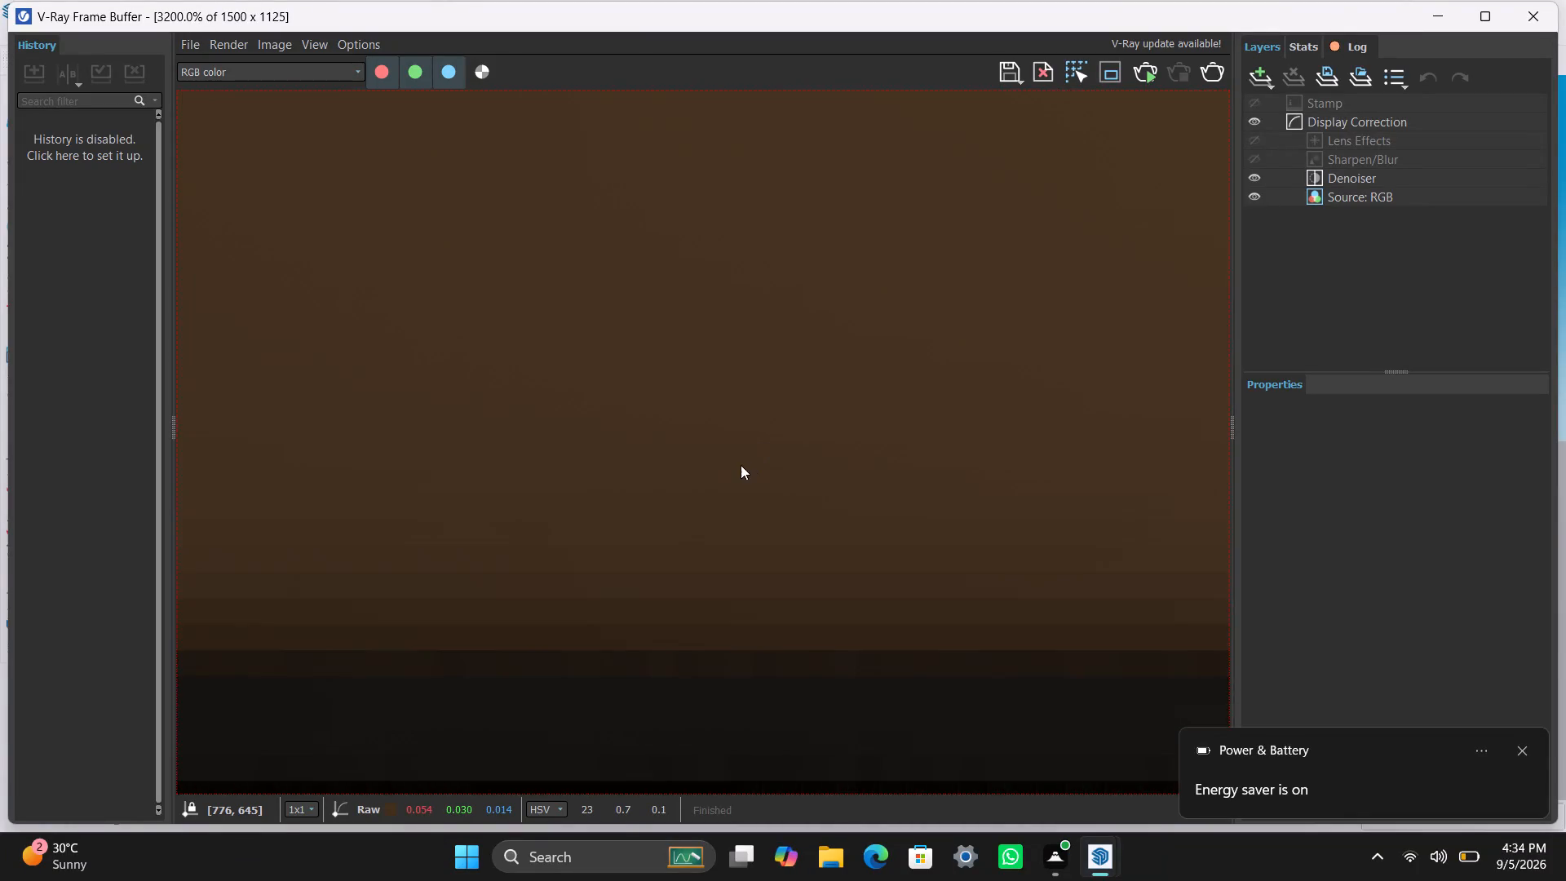
Examine the finished V-Ray render of the house's front elevation, both as a full frame and close up.
{"action": "scroll", "coordinate": [739, 465], "scroll_direction": "down", "scroll_amount": 7}
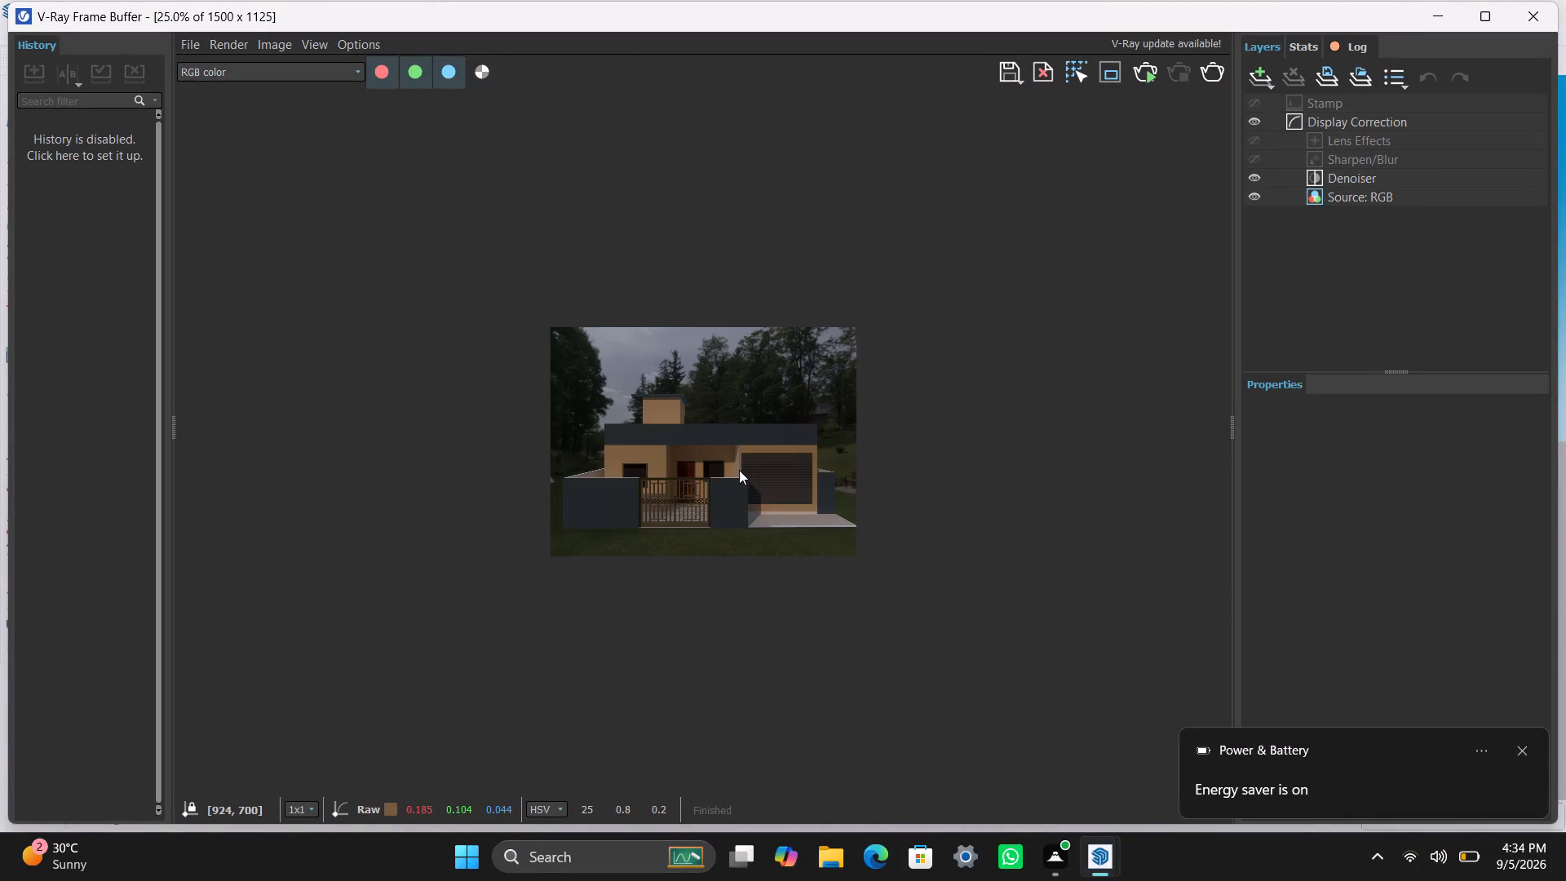
{"action": "scroll", "coordinate": [739, 470], "scroll_direction": "up", "scroll_amount": 2}
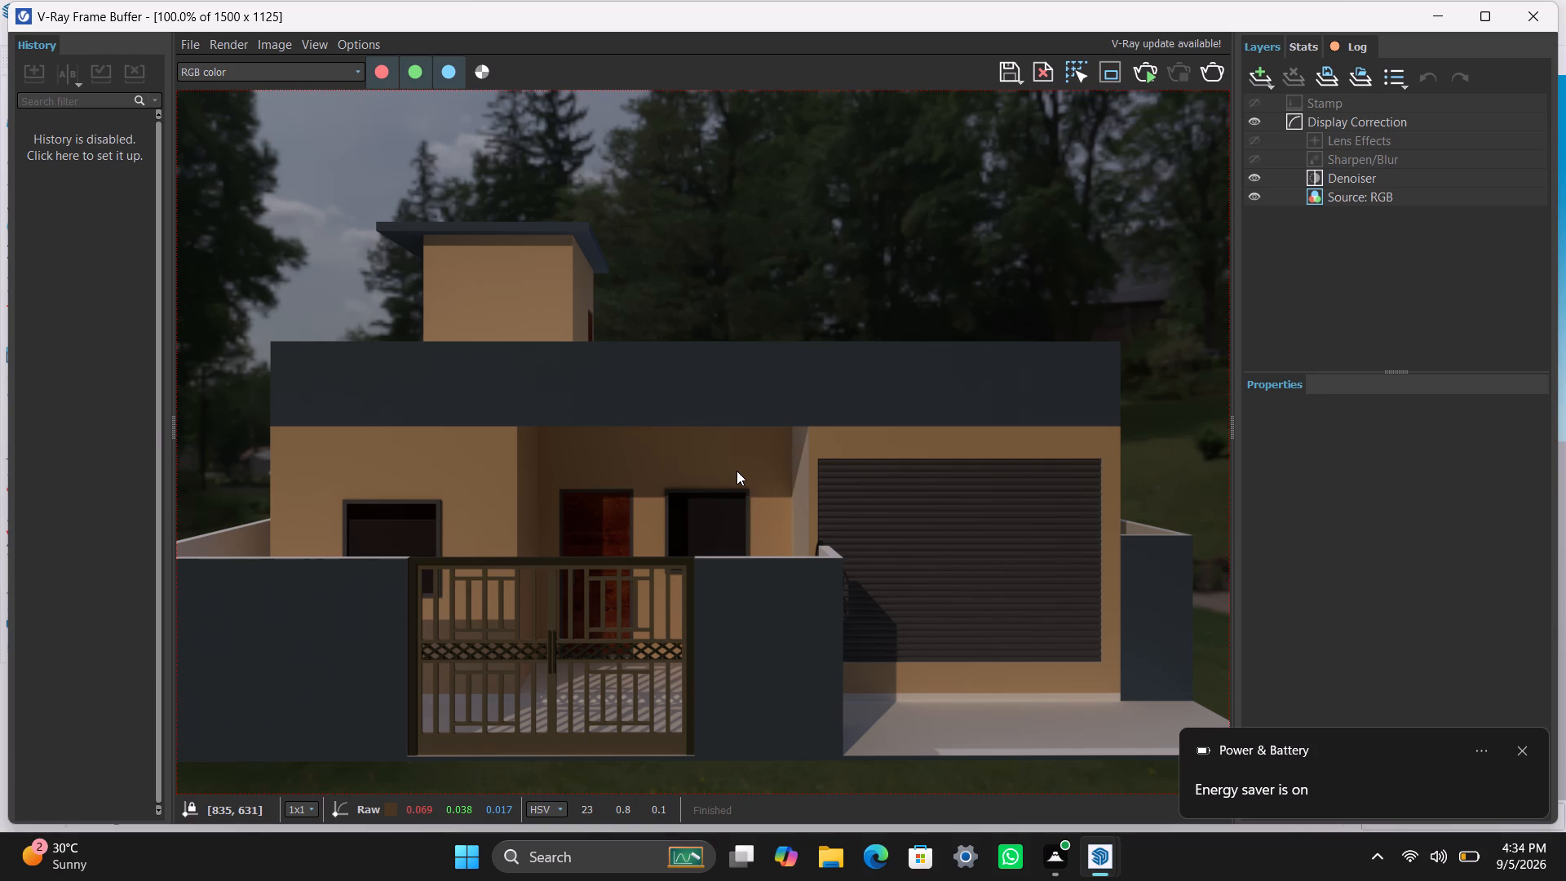
{"action": "scroll", "coordinate": [760, 491], "scroll_direction": "down", "scroll_amount": 1}
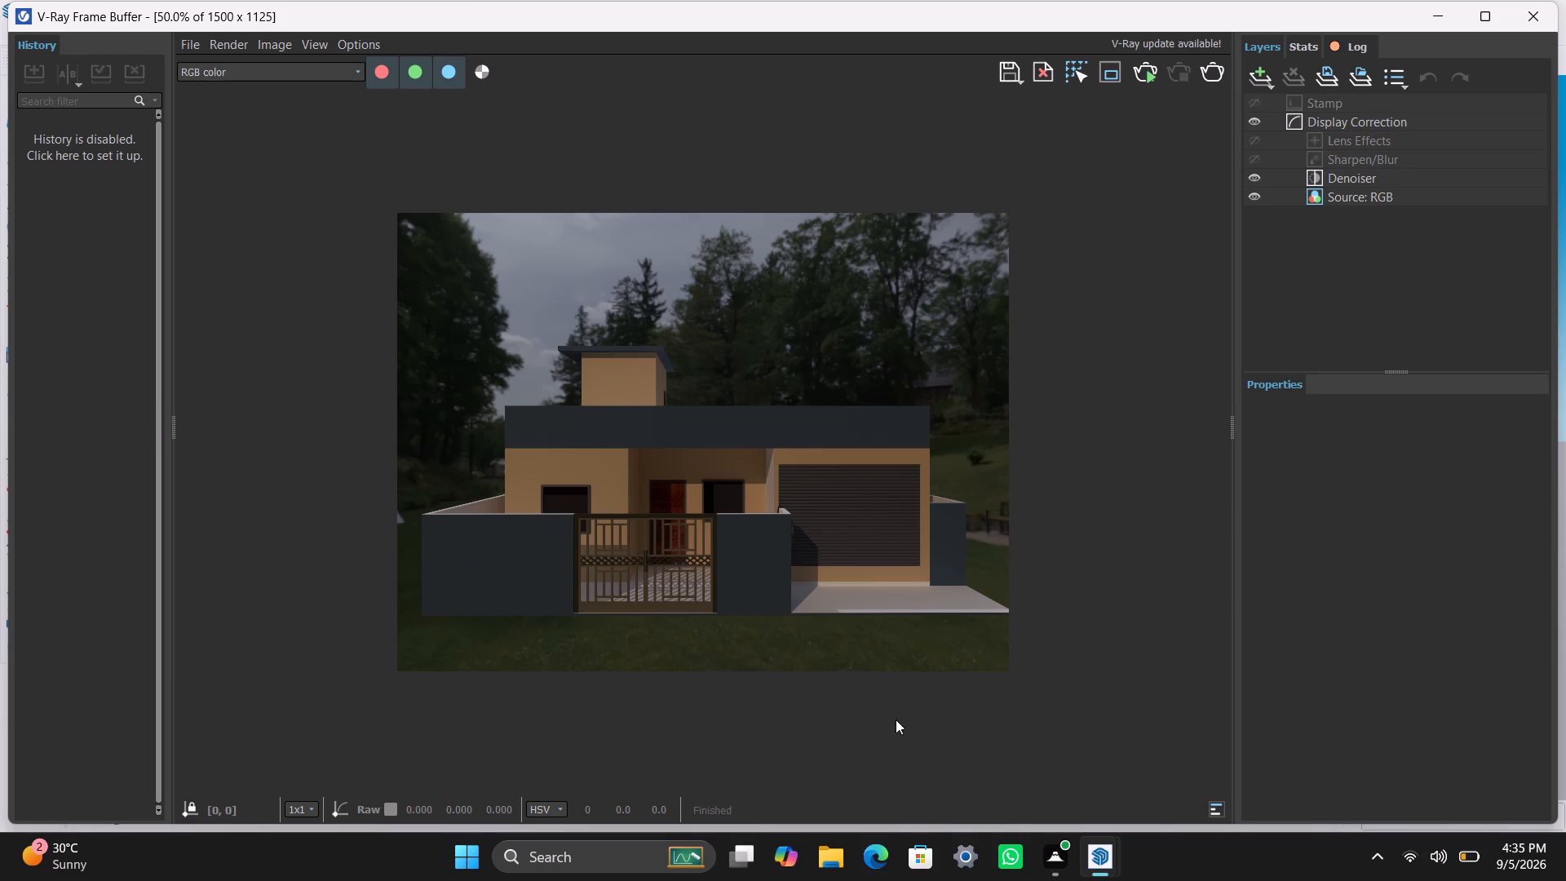
{"action": "scroll", "coordinate": [794, 542], "scroll_direction": "down", "scroll_amount": 1}
{"action": "scroll", "coordinate": [773, 551], "scroll_direction": "up", "scroll_amount": 1}
{"action": "key", "text": "space"}
{"action": "scroll", "coordinate": [847, 669], "scroll_direction": "down", "scroll_amount": 2}
{"action": "scroll", "coordinate": [812, 567], "scroll_direction": "up", "scroll_amount": 2}
{"action": "scroll", "coordinate": [700, 467], "scroll_direction": "up", "scroll_amount": 1}
{"action": "scroll", "coordinate": [704, 471], "scroll_direction": "down", "scroll_amount": 1}
{"action": "scroll", "coordinate": [719, 631], "scroll_direction": "down", "scroll_amount": 1}
{"action": "scroll", "coordinate": [723, 599], "scroll_direction": "up", "scroll_amount": 2}
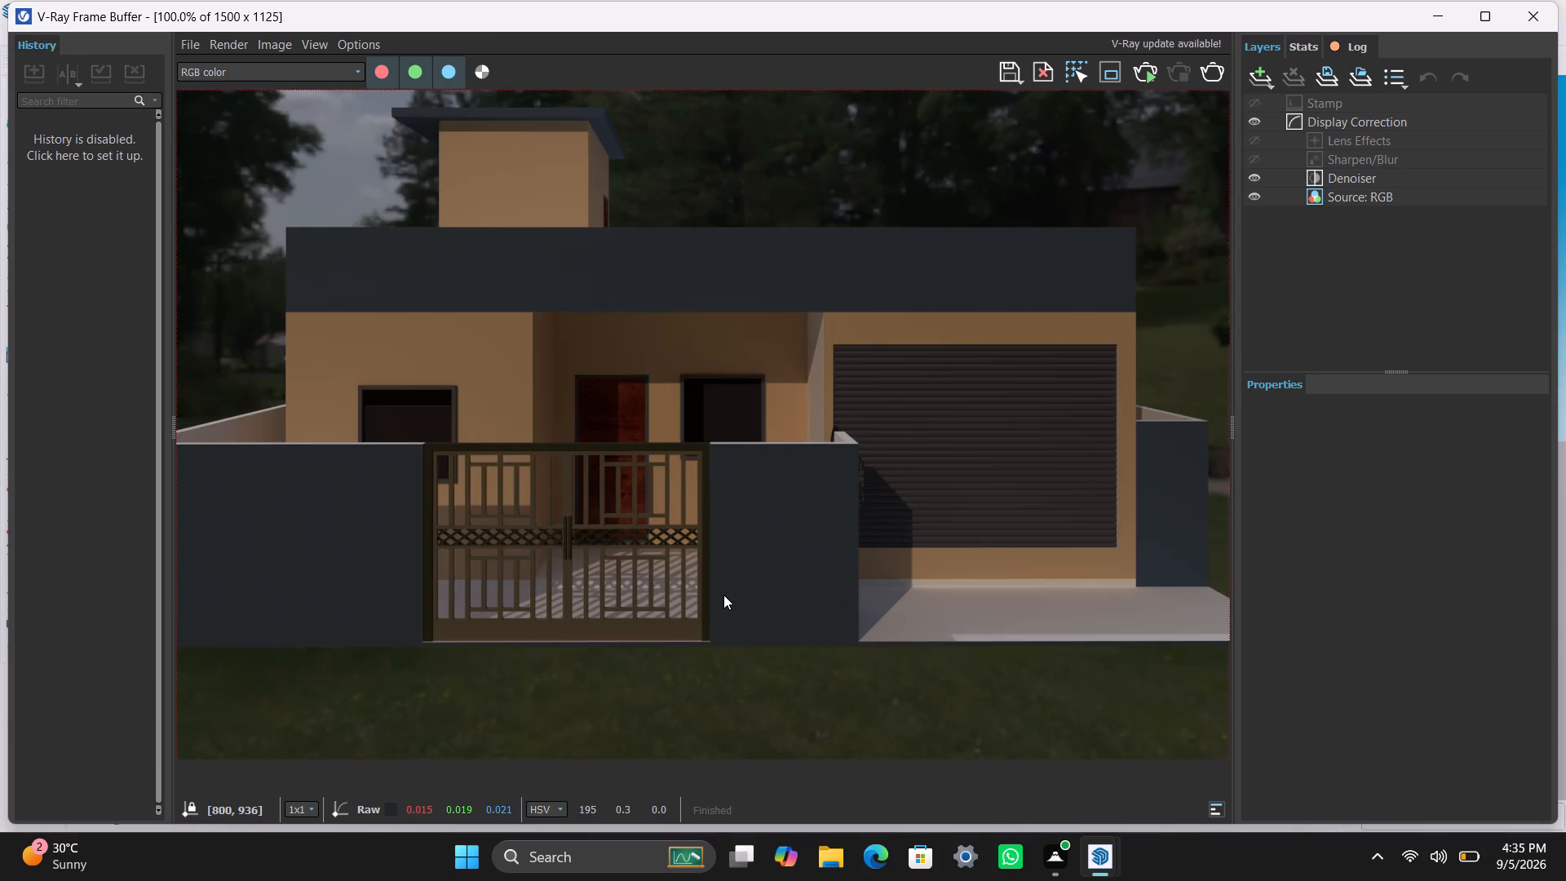
{"action": "scroll", "coordinate": [723, 595], "scroll_direction": "down", "scroll_amount": 1}
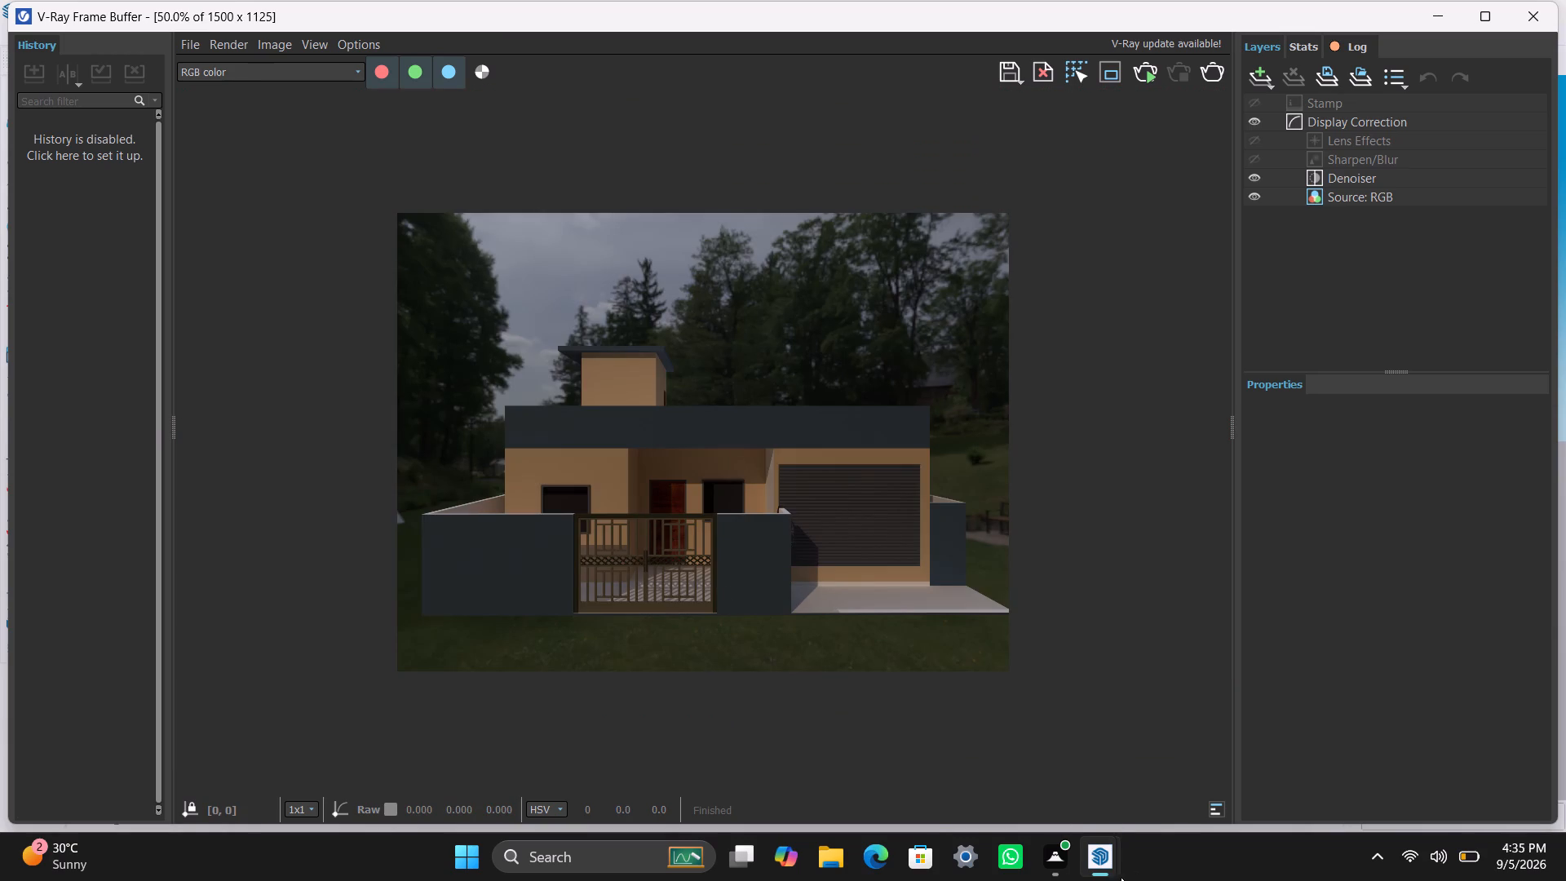
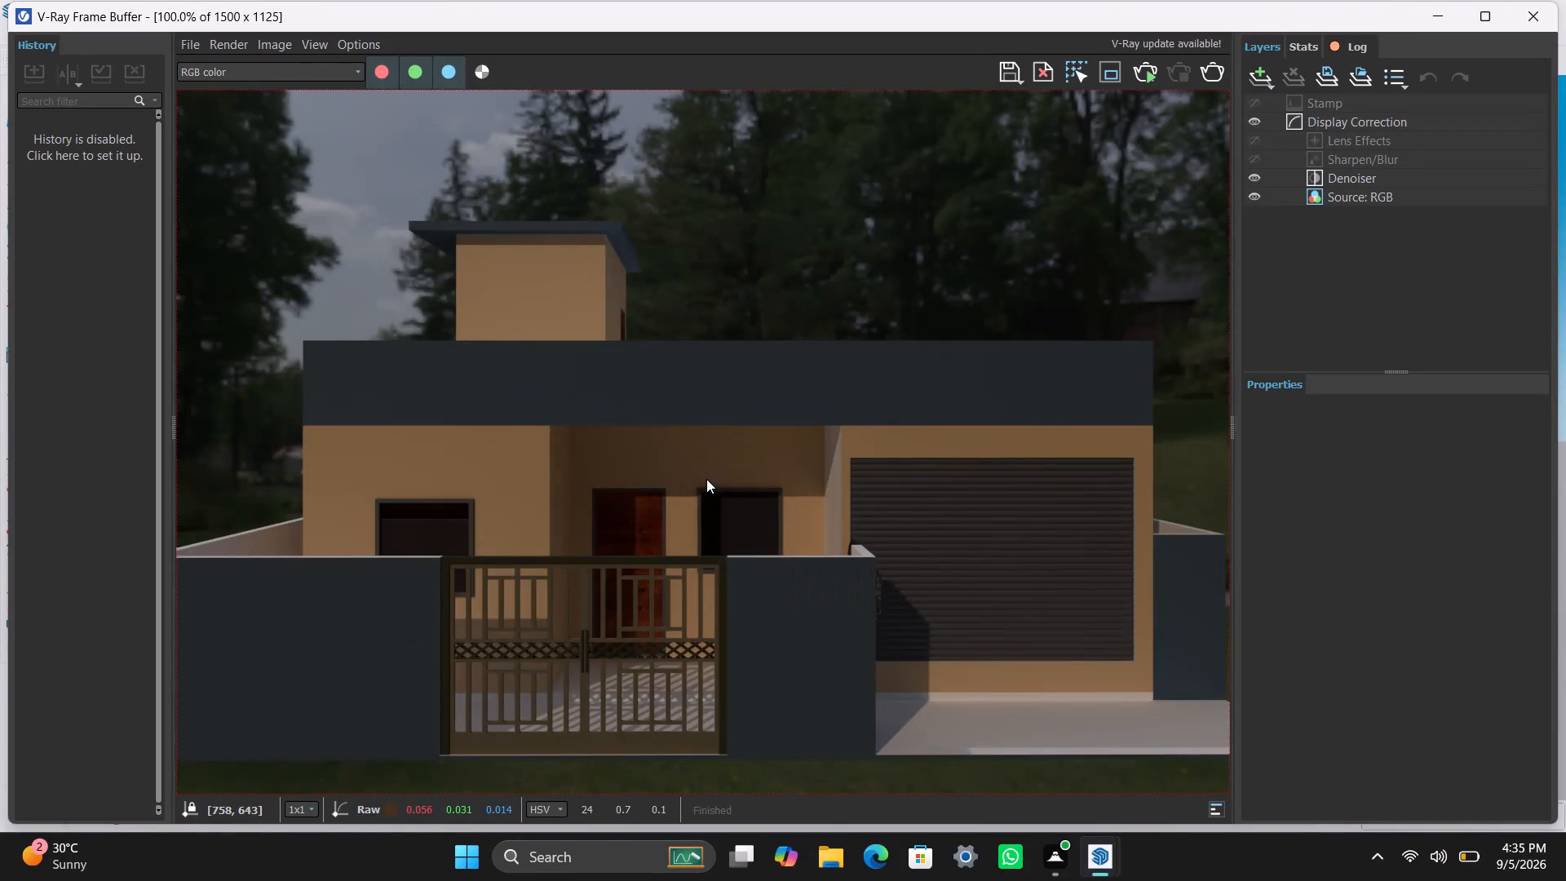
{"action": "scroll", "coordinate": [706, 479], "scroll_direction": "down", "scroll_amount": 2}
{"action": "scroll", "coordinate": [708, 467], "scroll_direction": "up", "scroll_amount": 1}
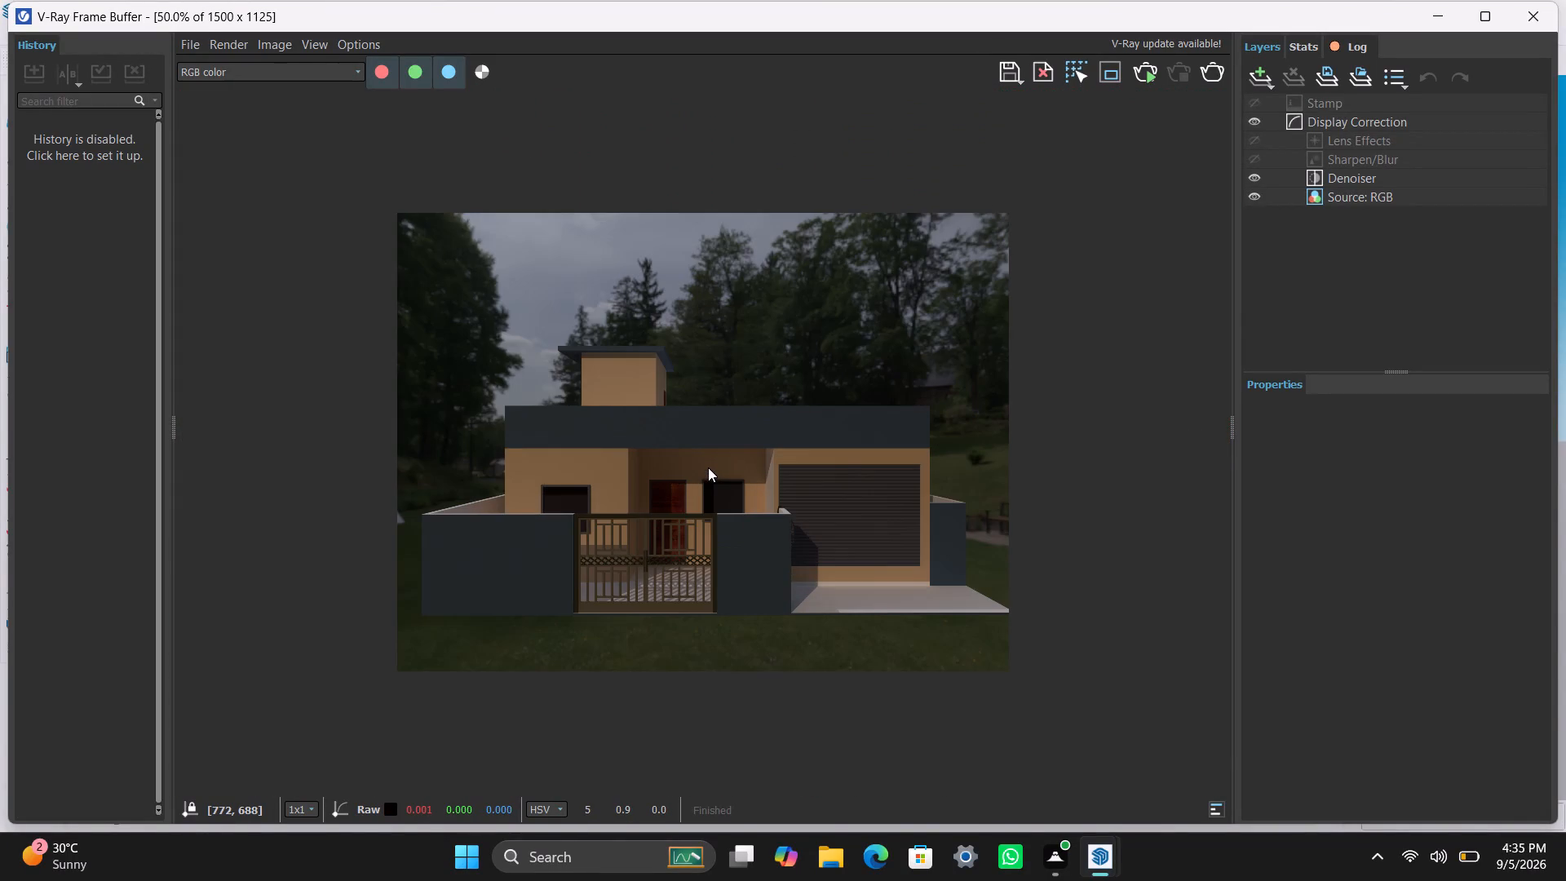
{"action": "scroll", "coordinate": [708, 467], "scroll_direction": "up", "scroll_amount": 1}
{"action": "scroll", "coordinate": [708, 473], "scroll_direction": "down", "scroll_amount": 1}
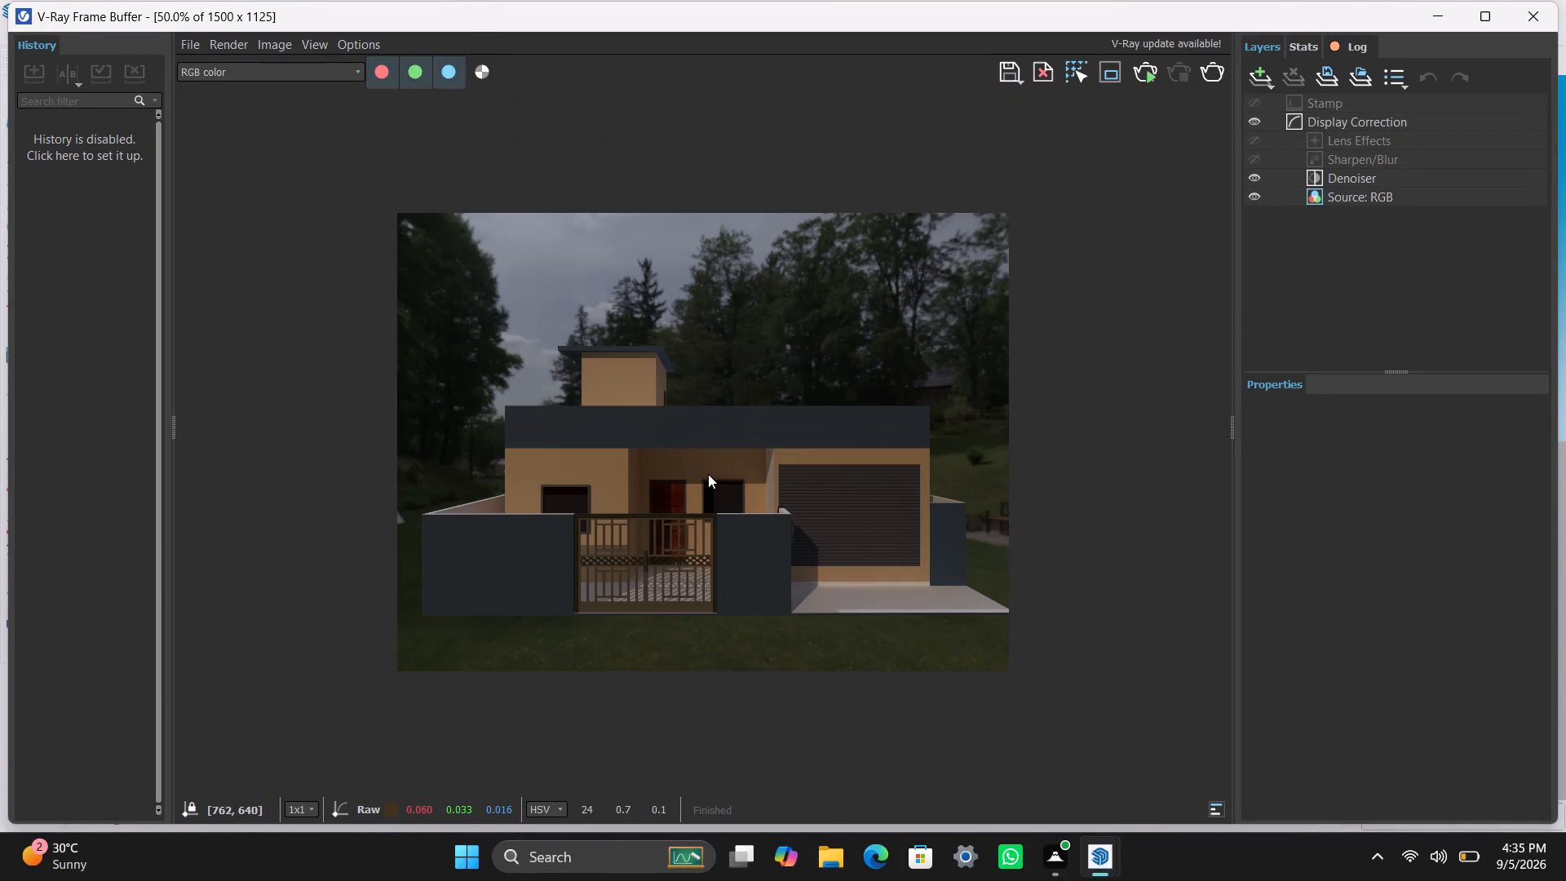
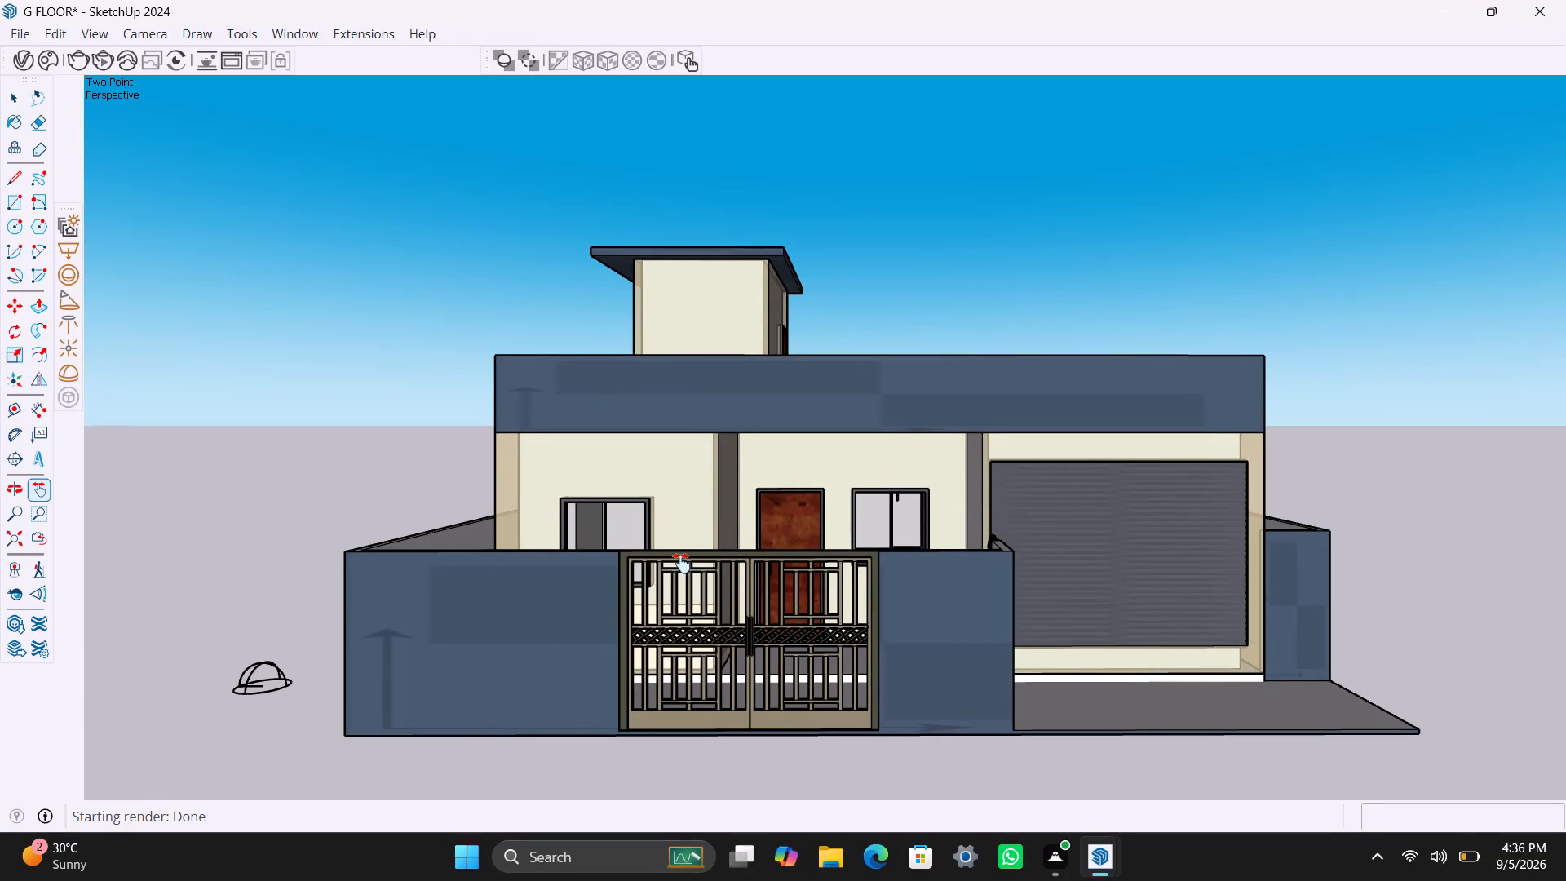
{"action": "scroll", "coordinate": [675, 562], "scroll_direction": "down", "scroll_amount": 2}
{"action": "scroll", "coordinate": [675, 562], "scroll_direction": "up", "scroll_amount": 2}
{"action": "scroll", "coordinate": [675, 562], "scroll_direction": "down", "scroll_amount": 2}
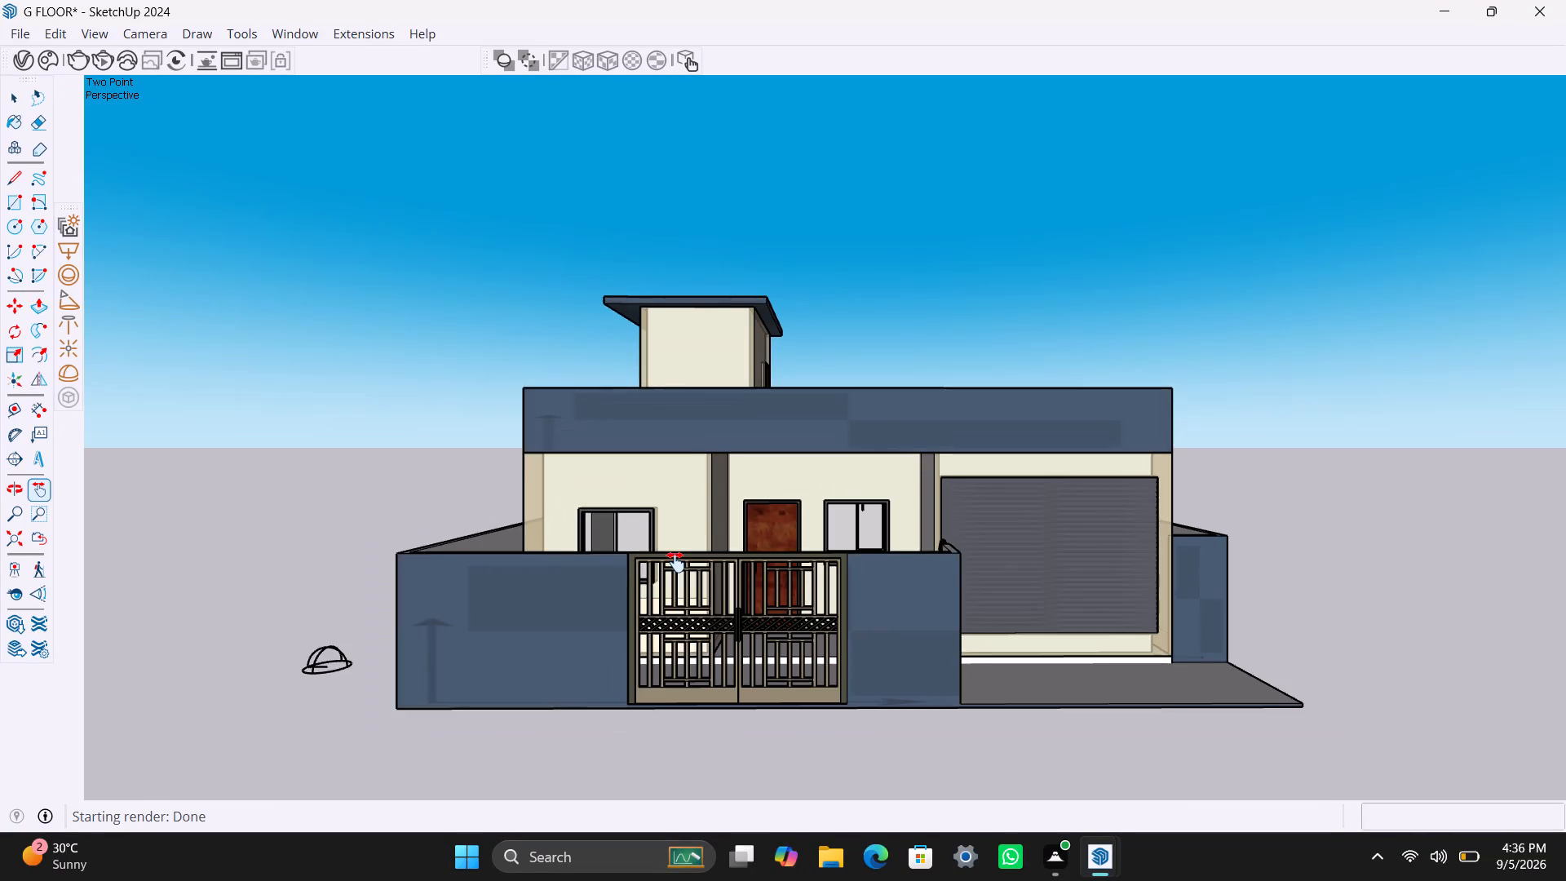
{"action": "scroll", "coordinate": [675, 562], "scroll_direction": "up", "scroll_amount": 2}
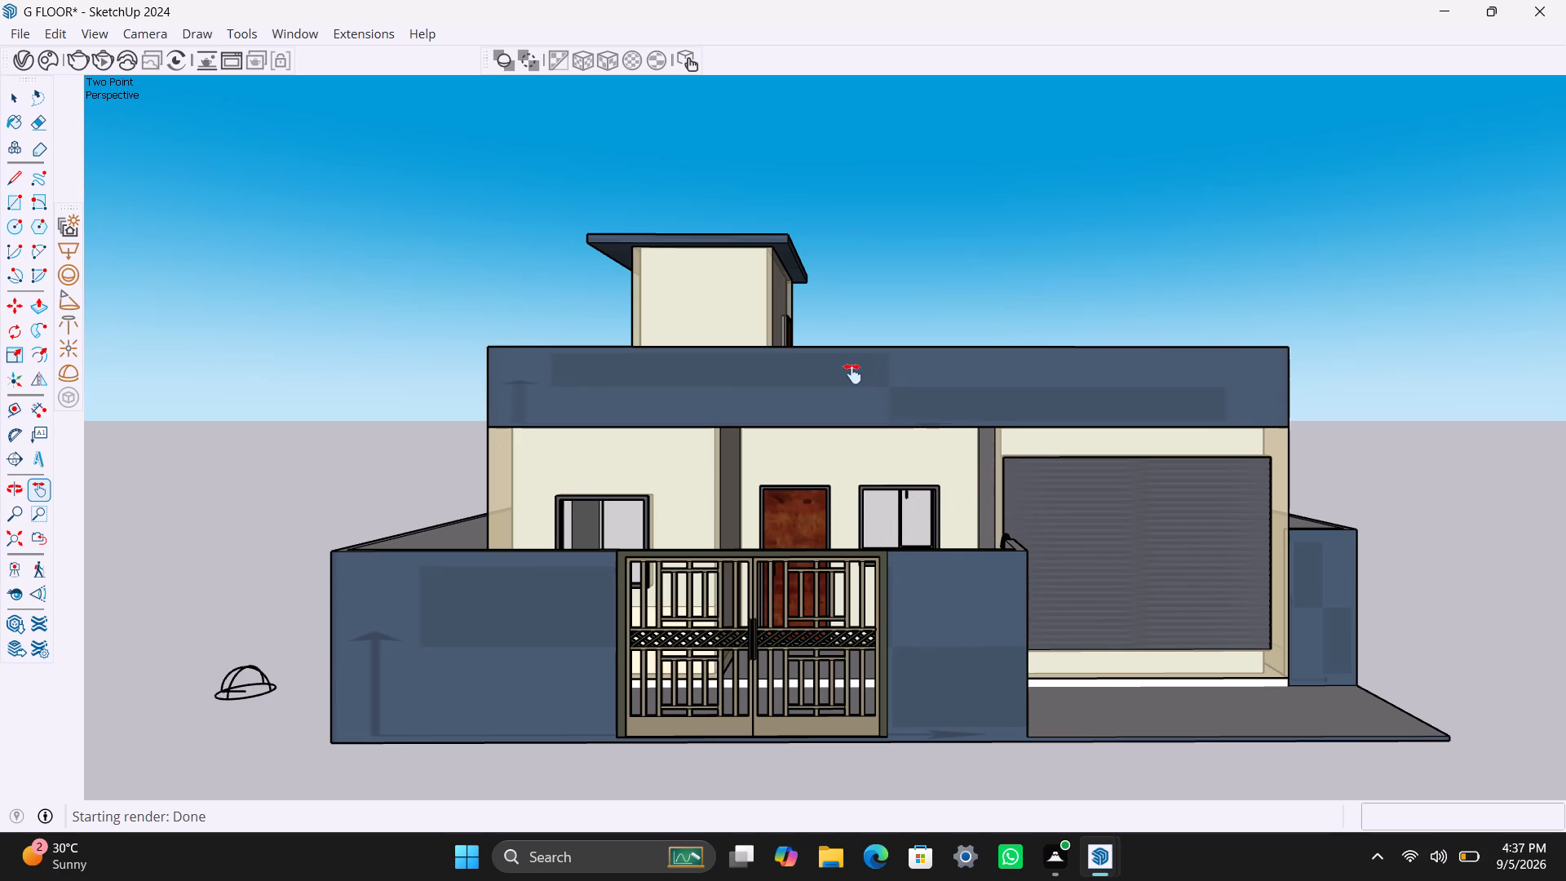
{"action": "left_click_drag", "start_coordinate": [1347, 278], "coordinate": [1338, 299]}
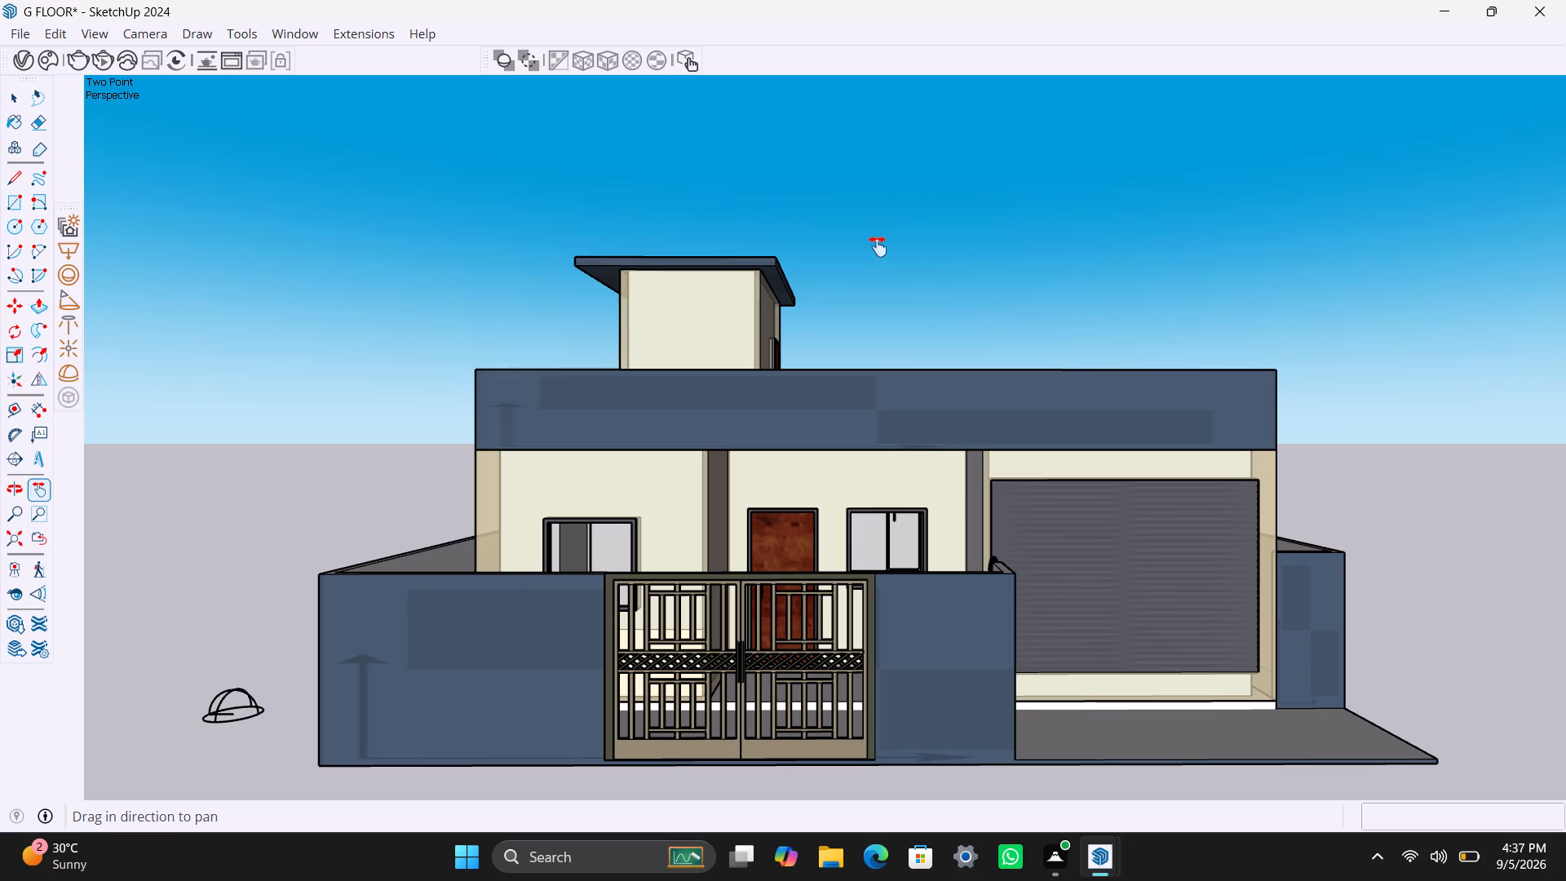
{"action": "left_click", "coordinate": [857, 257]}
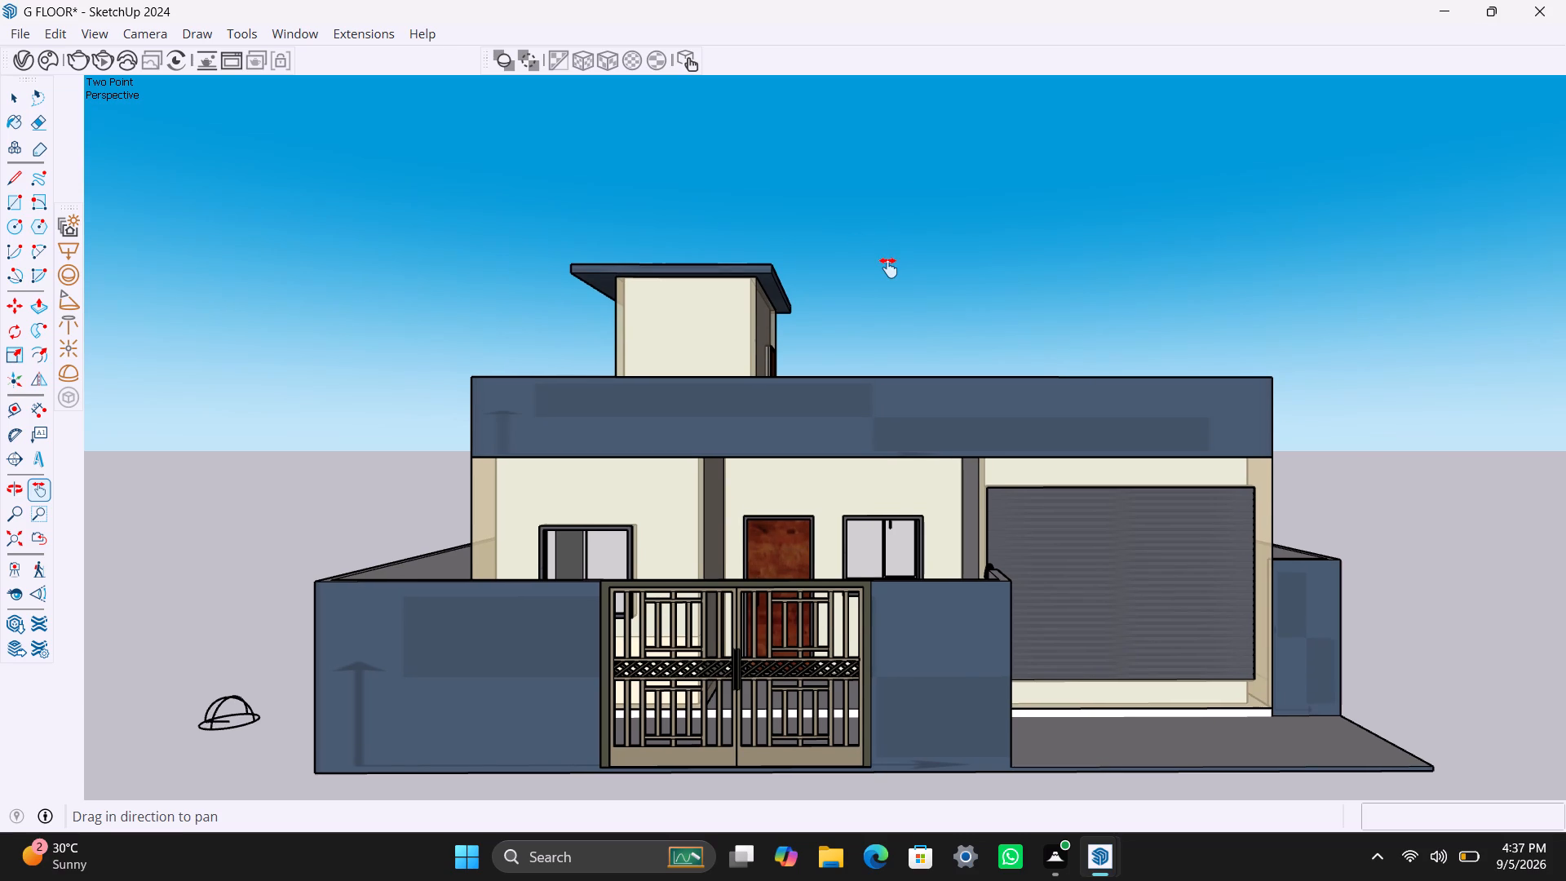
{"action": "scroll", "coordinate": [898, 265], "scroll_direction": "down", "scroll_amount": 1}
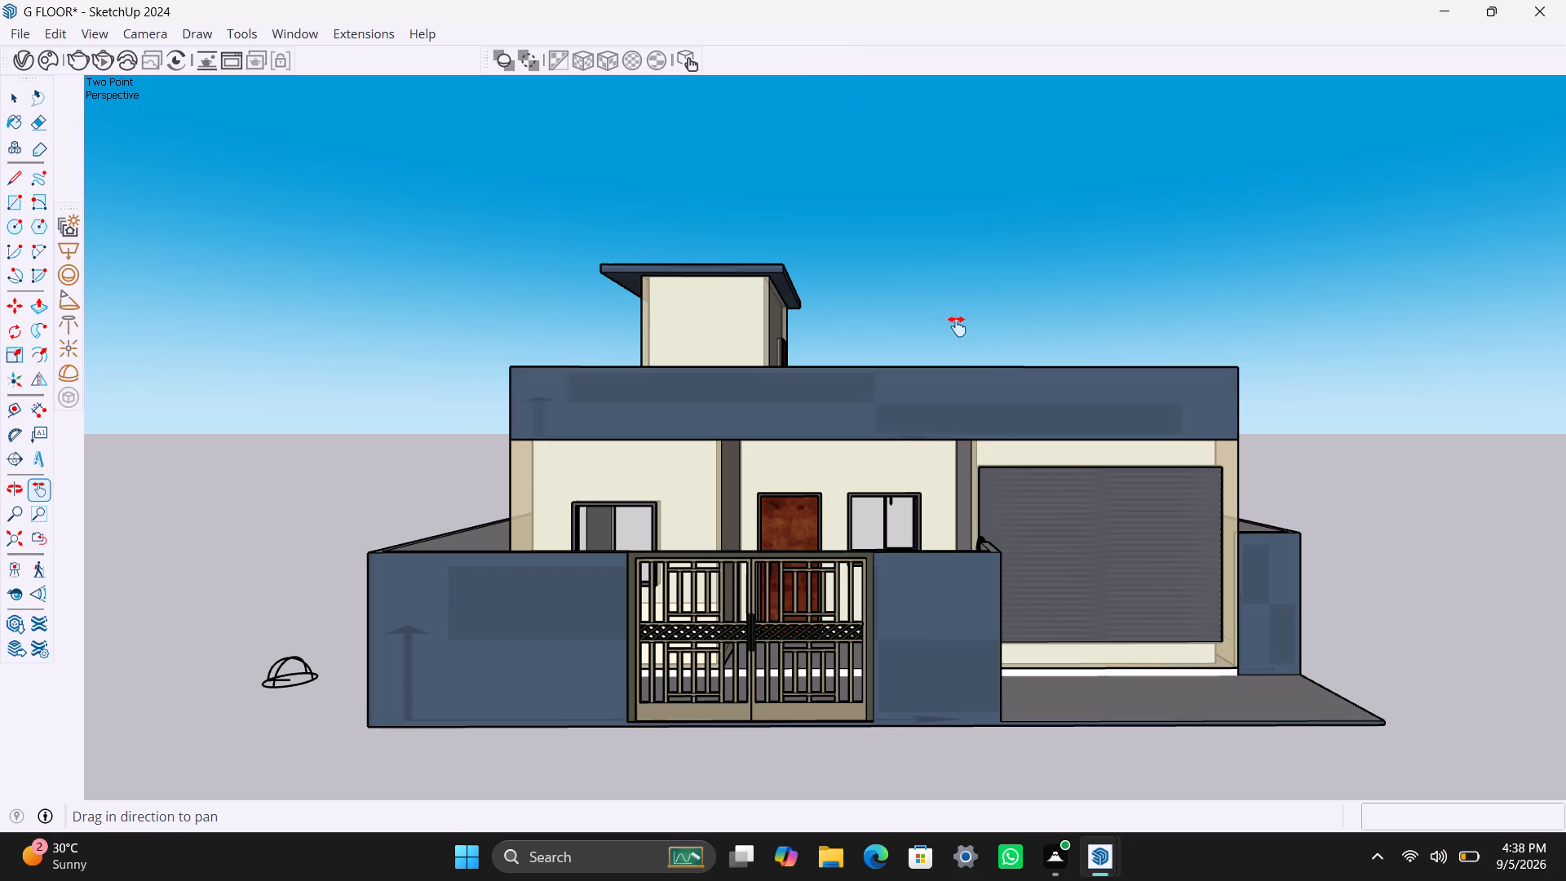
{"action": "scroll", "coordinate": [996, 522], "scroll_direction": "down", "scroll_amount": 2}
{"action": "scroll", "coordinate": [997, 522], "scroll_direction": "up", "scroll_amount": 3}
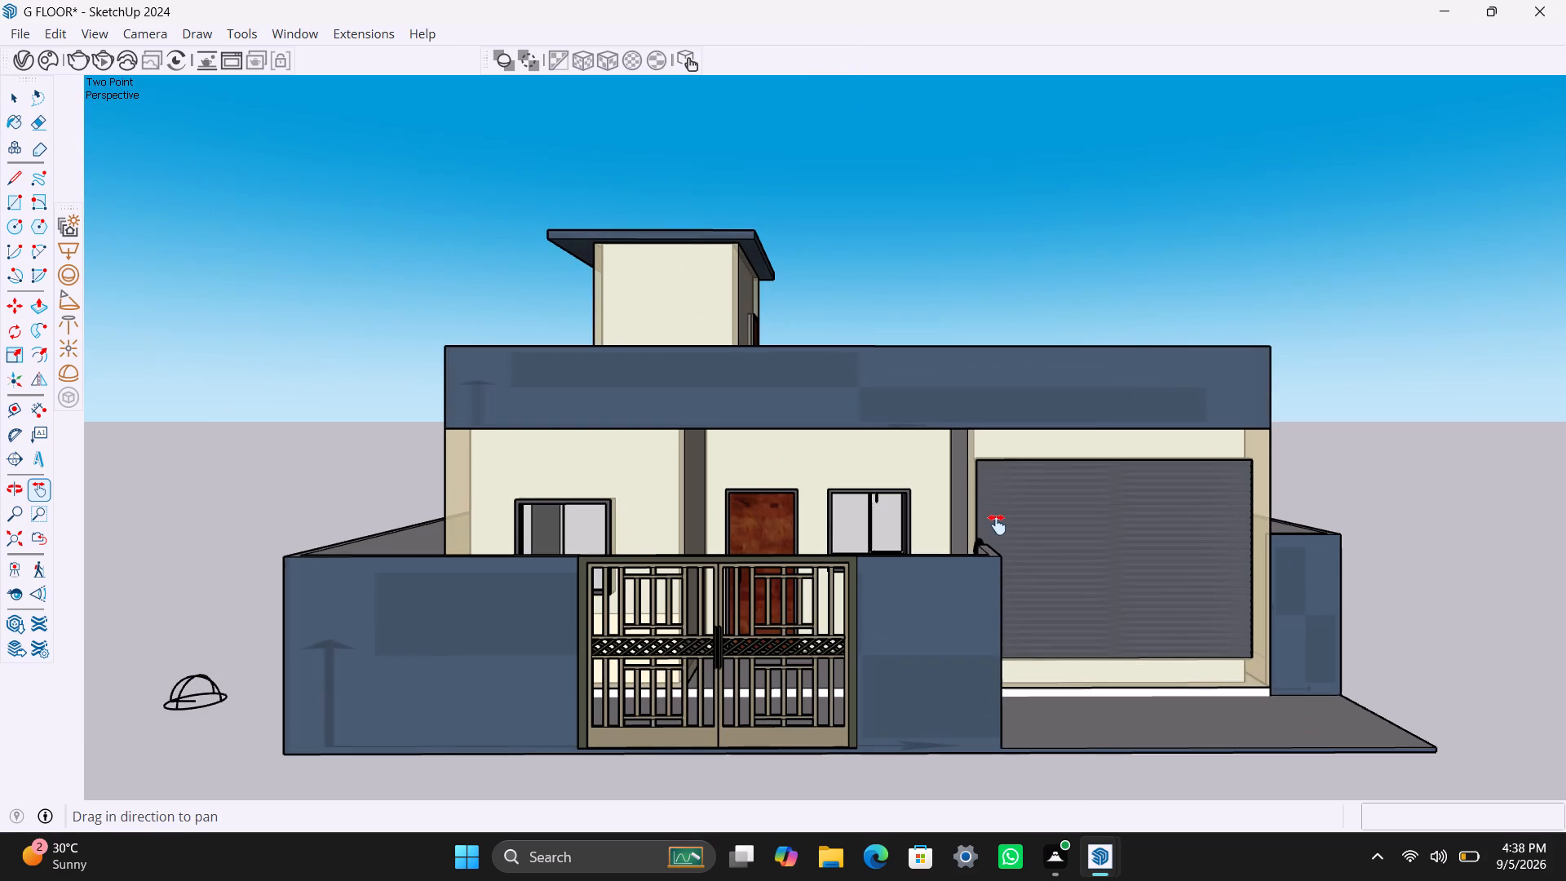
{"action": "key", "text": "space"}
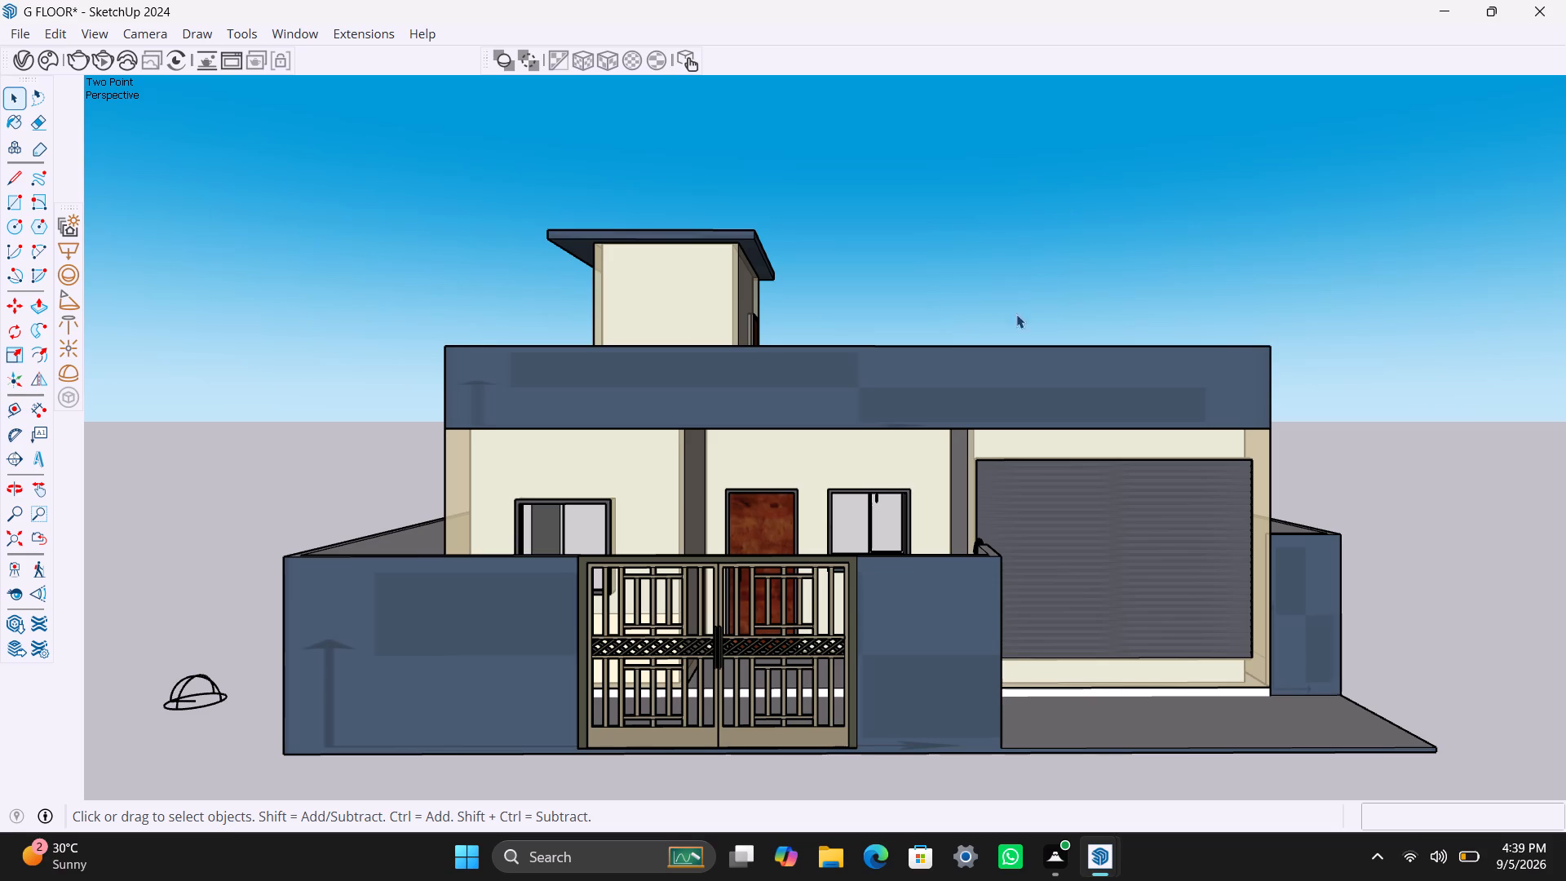
Examine the house's front door, windows and roof parapet up close, from eye level and from a raised angle.
{"action": "scroll", "coordinate": [878, 454], "scroll_direction": "down", "scroll_amount": 3}
{"action": "scroll", "coordinate": [868, 460], "scroll_direction": "up", "scroll_amount": 4}
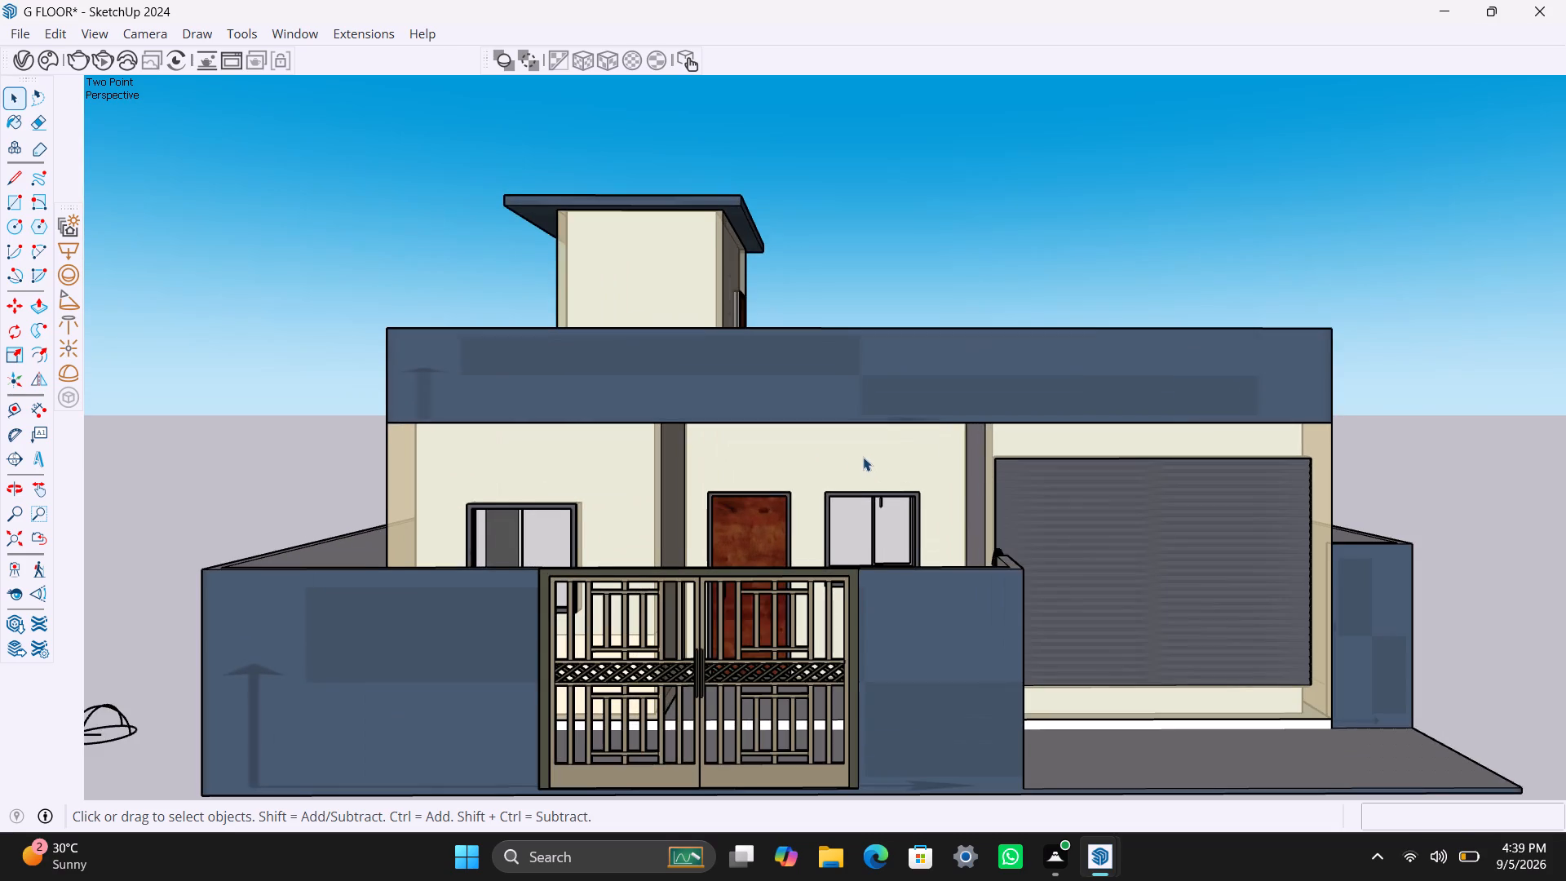
{"action": "scroll", "coordinate": [863, 457], "scroll_direction": "down", "scroll_amount": 1}
{"action": "scroll", "coordinate": [873, 529], "scroll_direction": "up", "scroll_amount": 6}
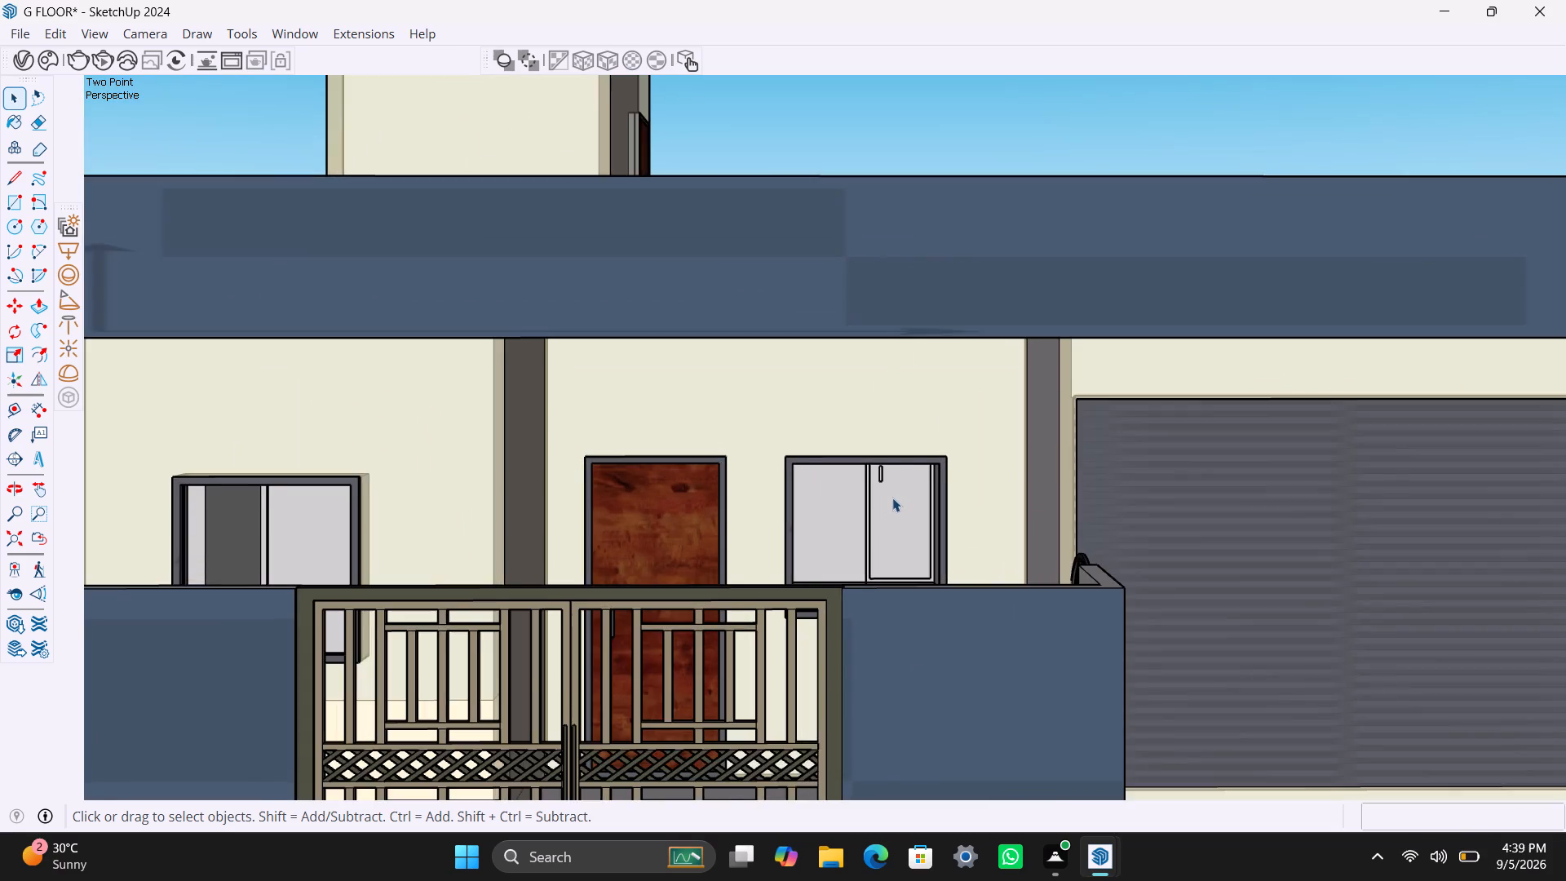
{"action": "scroll", "coordinate": [891, 498], "scroll_direction": "up", "scroll_amount": 4}
{"action": "scroll", "coordinate": [876, 502], "scroll_direction": "down", "scroll_amount": 6}
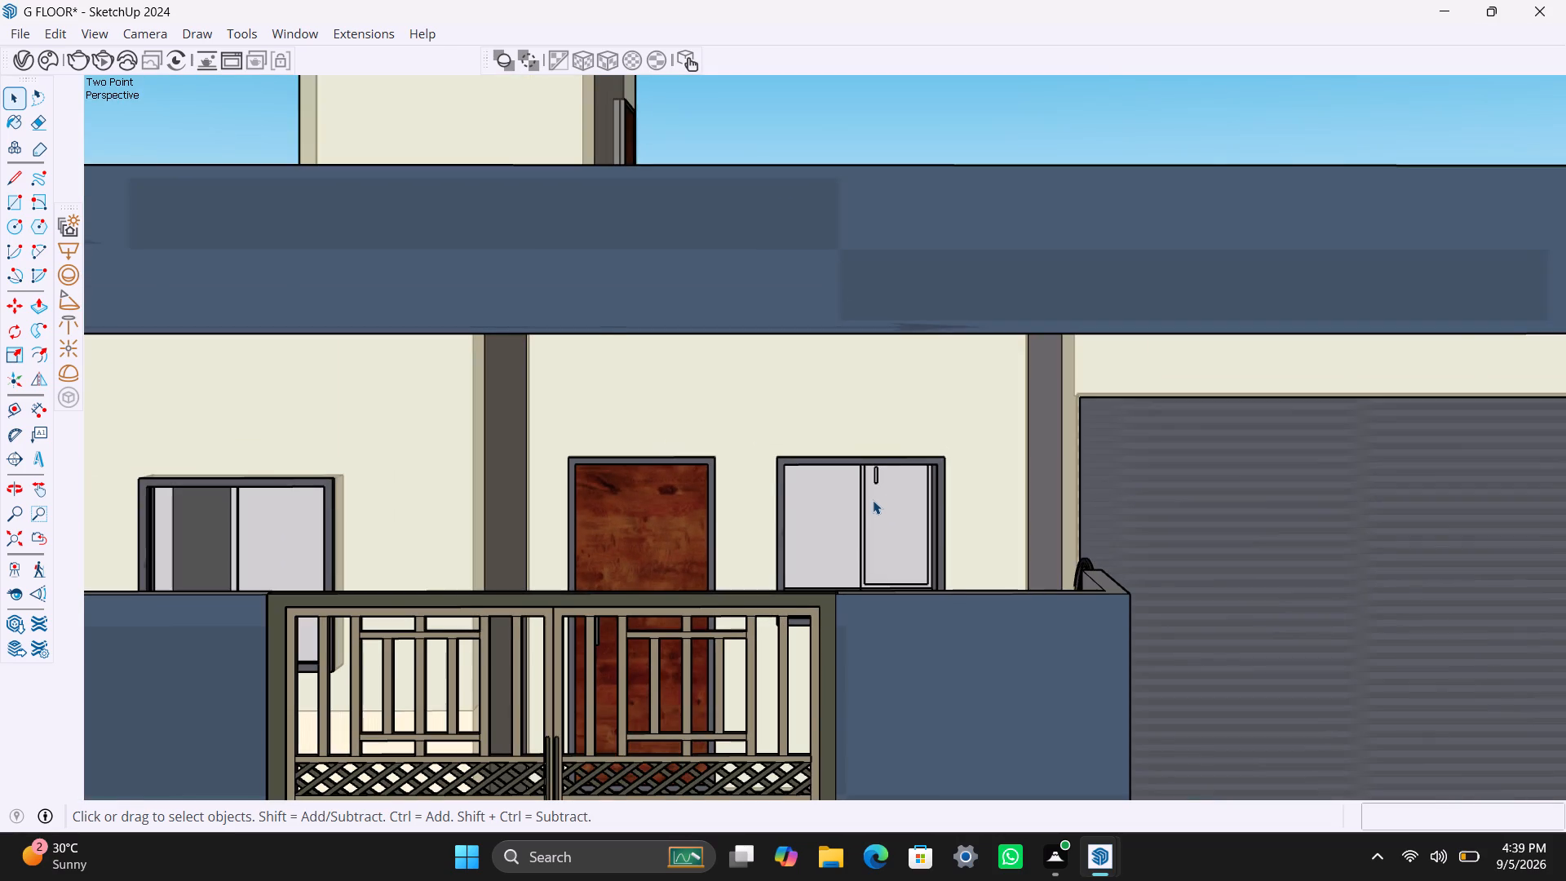
{"action": "scroll", "coordinate": [873, 500], "scroll_direction": "down", "scroll_amount": 7}
{"action": "scroll", "coordinate": [865, 507], "scroll_direction": "up", "scroll_amount": 3}
{"action": "scroll", "coordinate": [865, 507], "scroll_direction": "down", "scroll_amount": 2}
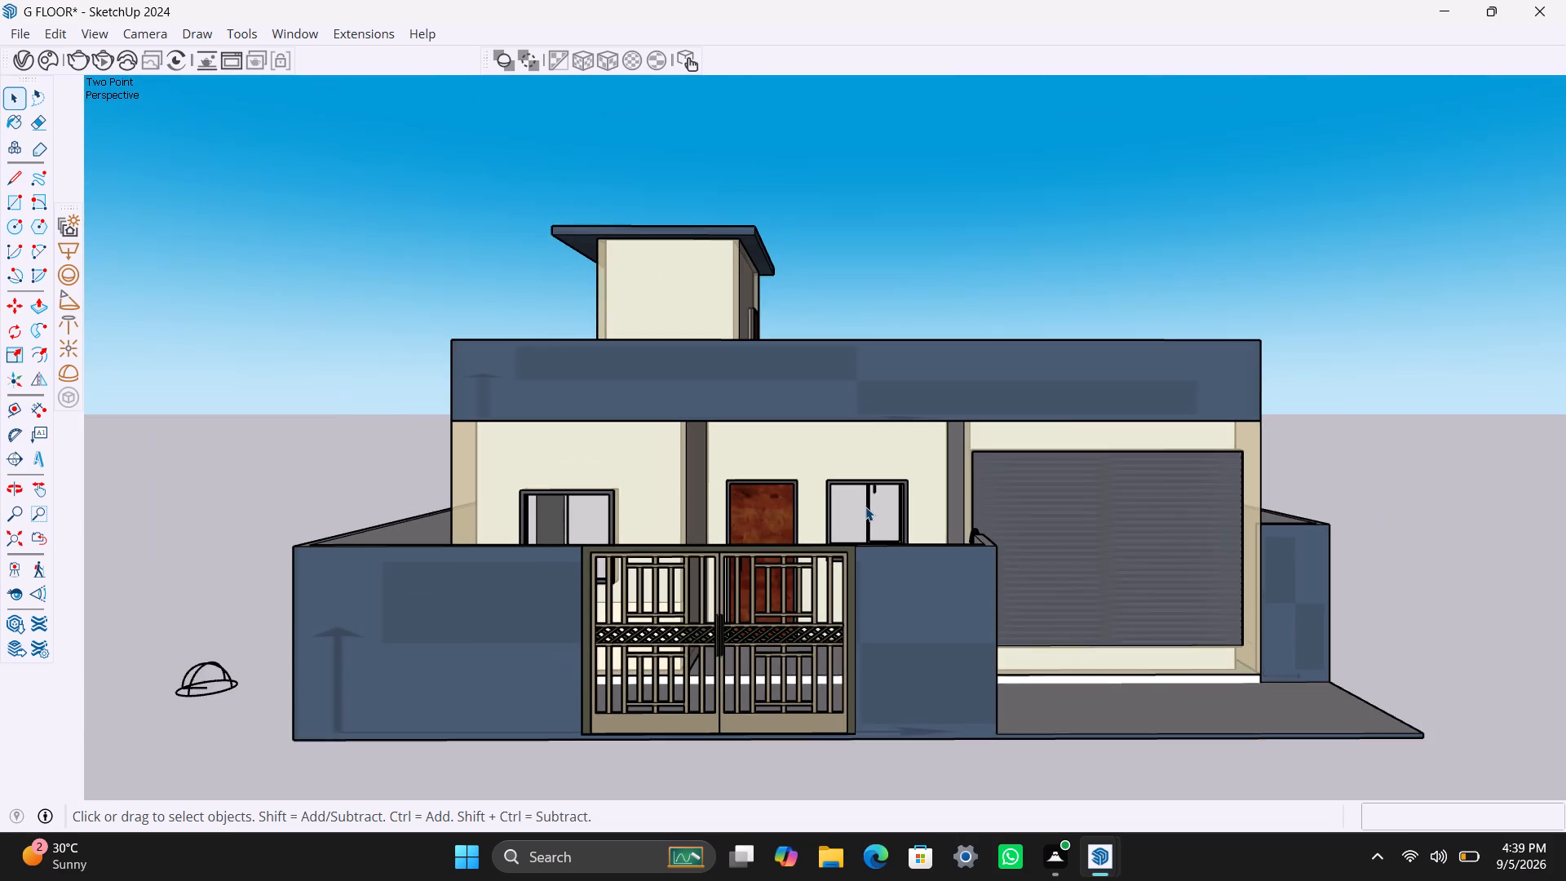
{"action": "scroll", "coordinate": [852, 511], "scroll_direction": "up", "scroll_amount": 2}
{"action": "middle_click_drag", "start_coordinate": [803, 507], "coordinate": [777, 612]}
{"action": "scroll", "coordinate": [750, 577], "scroll_direction": "up", "scroll_amount": 3}
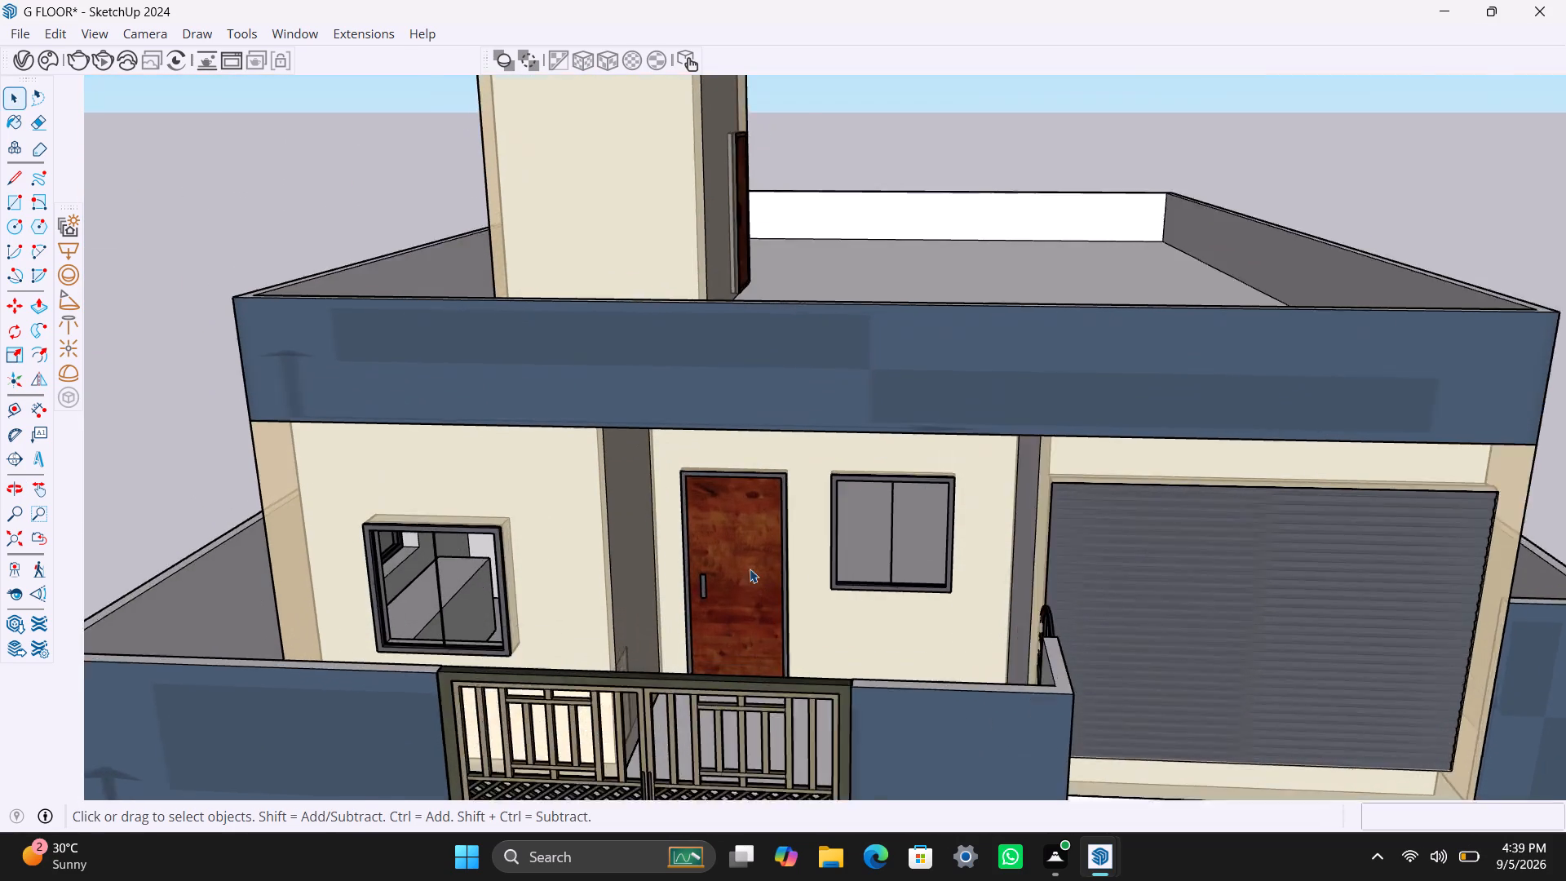
{"action": "scroll", "coordinate": [750, 569], "scroll_direction": "up", "scroll_amount": 1}
{"action": "scroll", "coordinate": [750, 553], "scroll_direction": "down", "scroll_amount": 9}
{"action": "scroll", "coordinate": [750, 552], "scroll_direction": "up", "scroll_amount": 5}
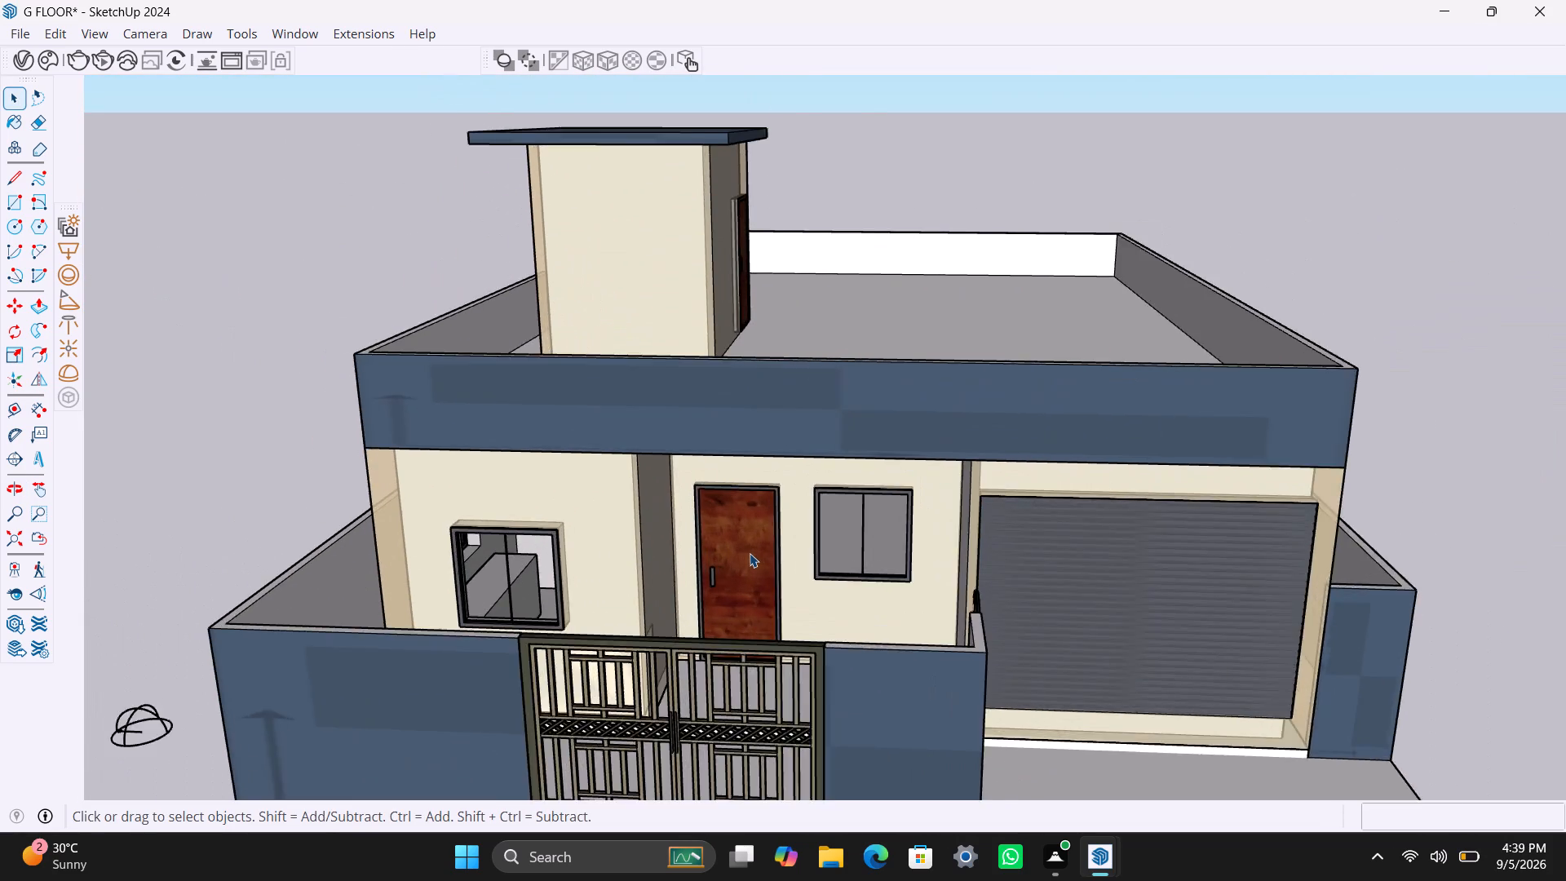
{"action": "middle_click_drag", "start_coordinate": [750, 553], "coordinate": [810, 454]}
{"action": "scroll", "coordinate": [794, 460], "scroll_direction": "down", "scroll_amount": 1}
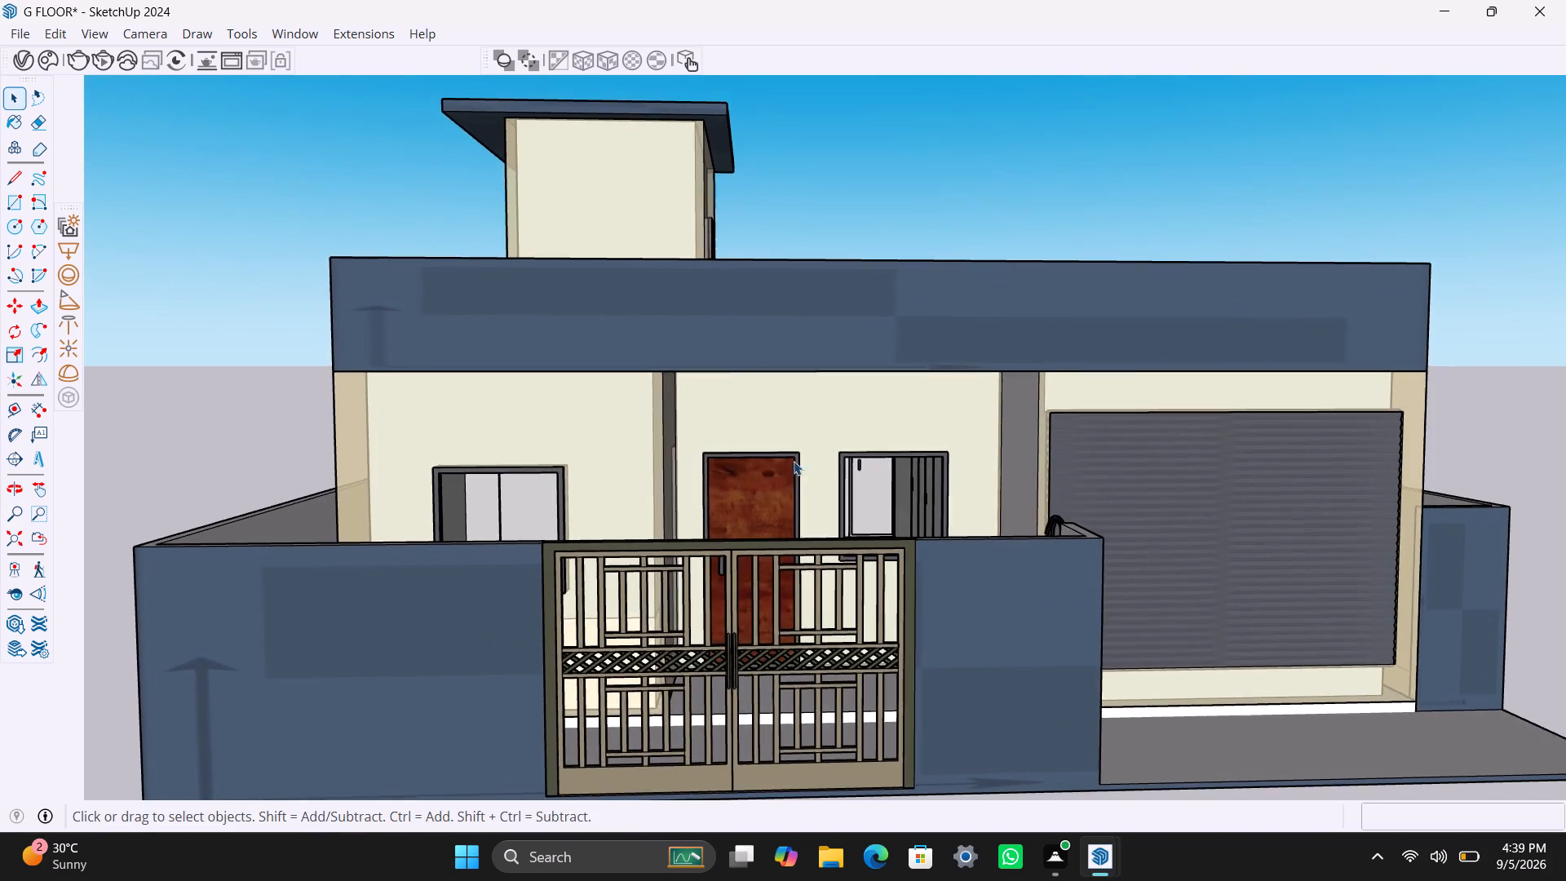
{"action": "scroll", "coordinate": [794, 461], "scroll_direction": "down", "scroll_amount": 9}
{"action": "scroll", "coordinate": [808, 459], "scroll_direction": "up", "scroll_amount": 4}
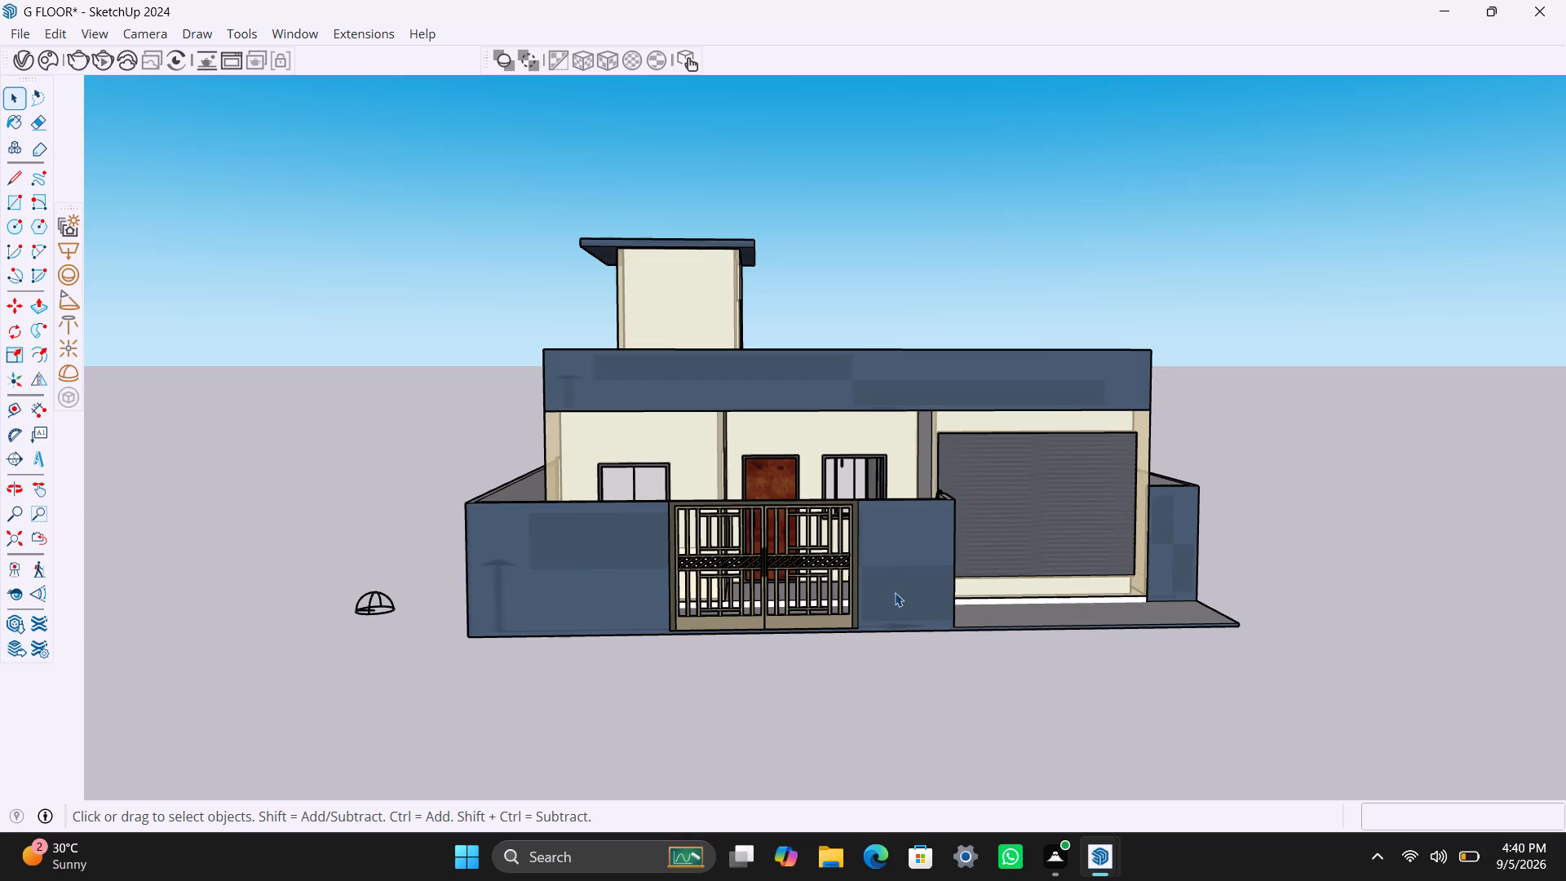
Examine the front elevation with its gate, boundary wall and shutter from several raised viewpoints.
{"action": "scroll", "coordinate": [822, 663], "scroll_direction": "up", "scroll_amount": 1}
{"action": "middle_click_drag", "start_coordinate": [906, 653], "coordinate": [864, 702]}
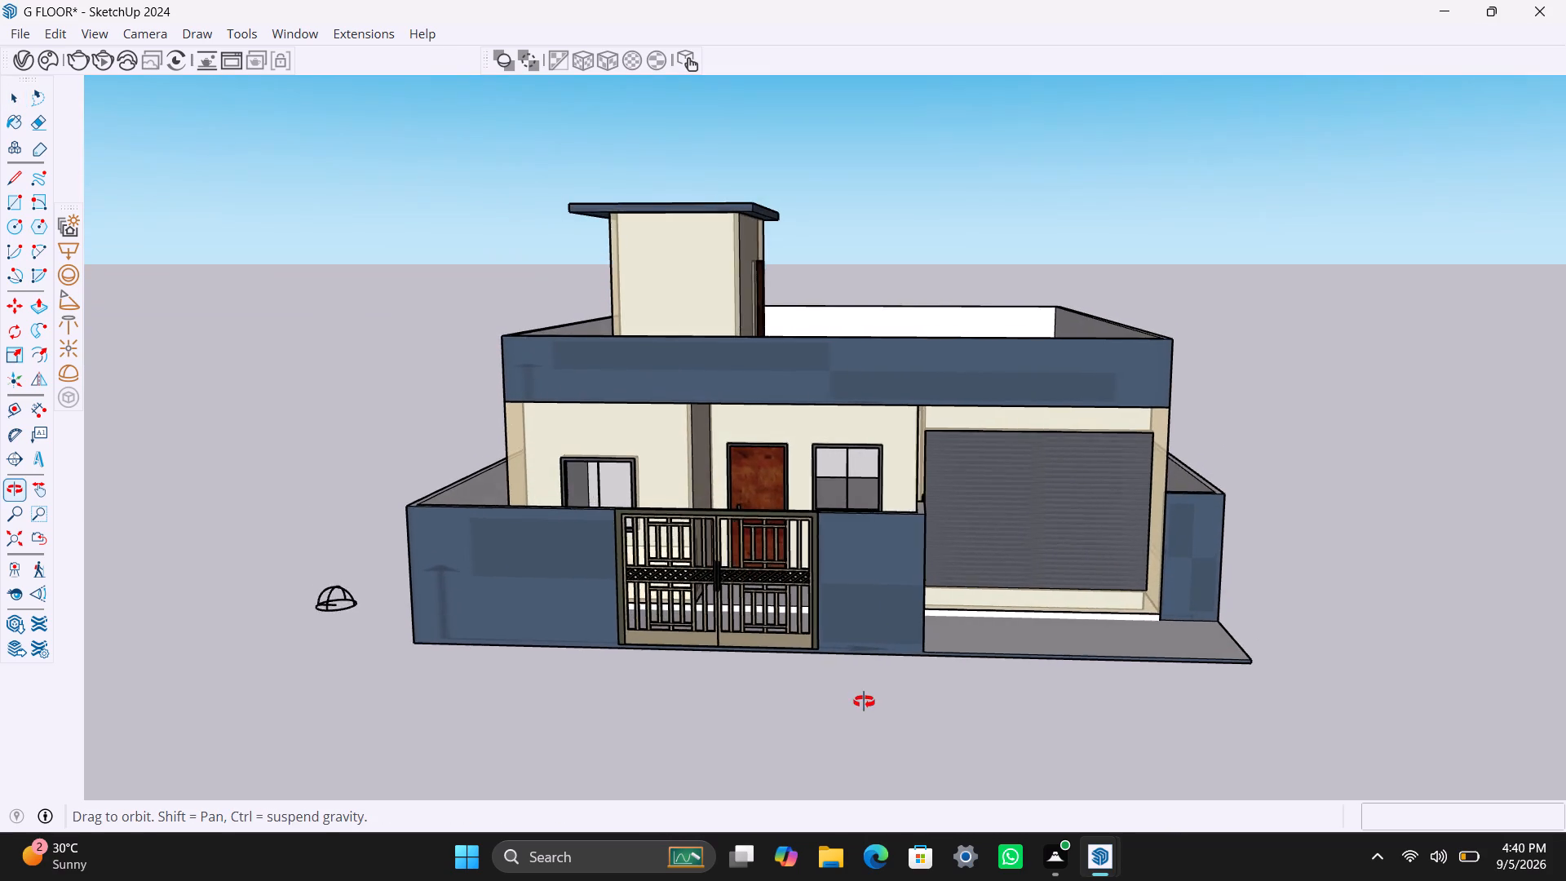
{"action": "middle_click_drag", "start_coordinate": [864, 702], "coordinate": [868, 702]}
{"action": "scroll", "coordinate": [812, 694], "scroll_direction": "up", "scroll_amount": 3}
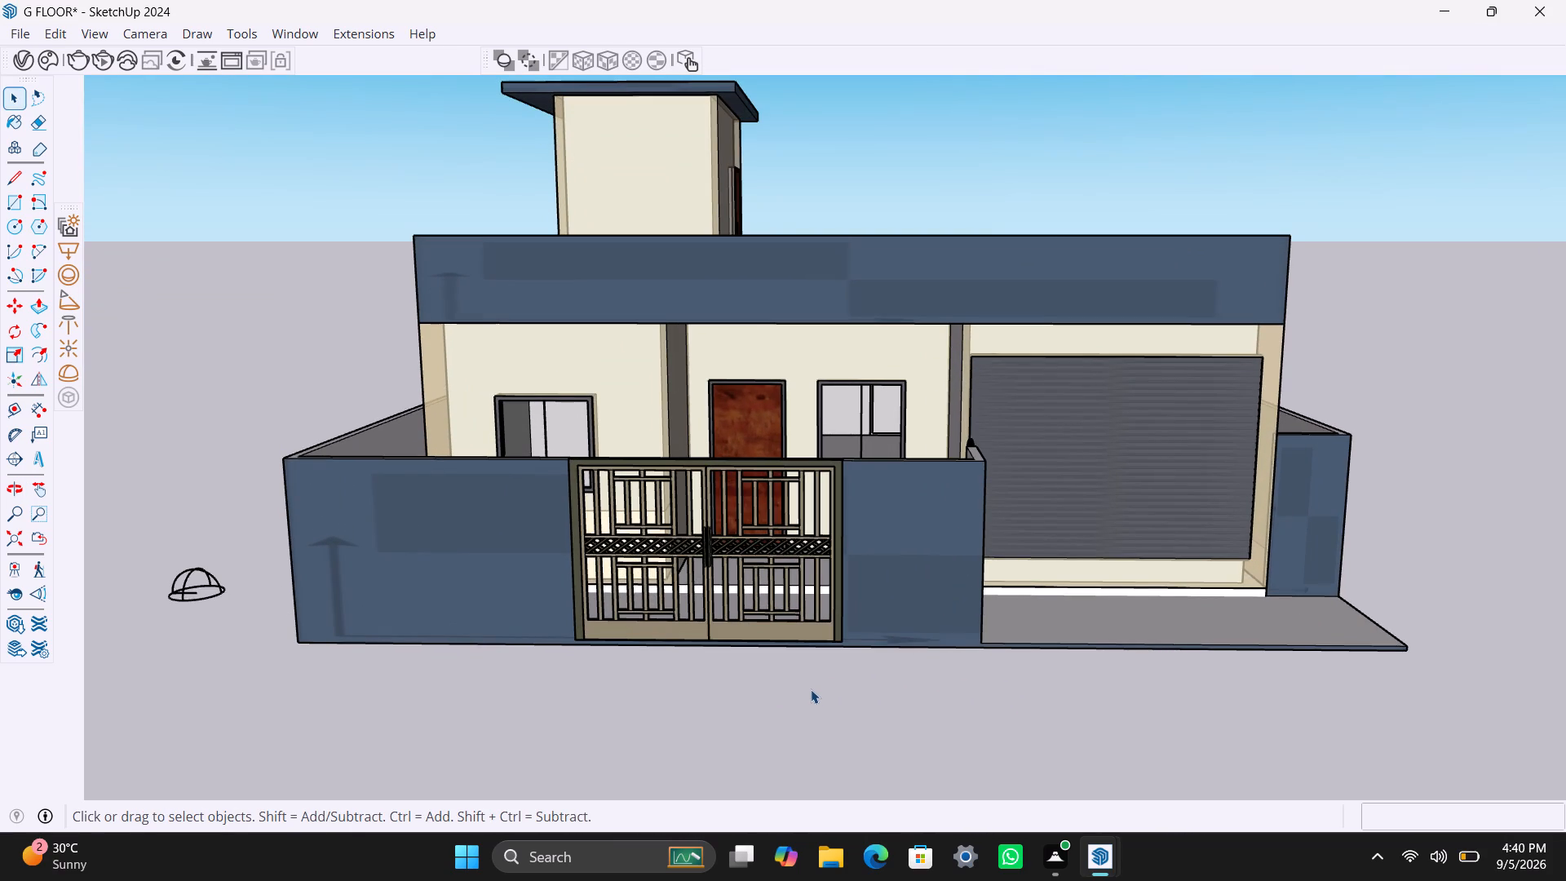
{"action": "scroll", "coordinate": [811, 690], "scroll_direction": "down", "scroll_amount": 1}
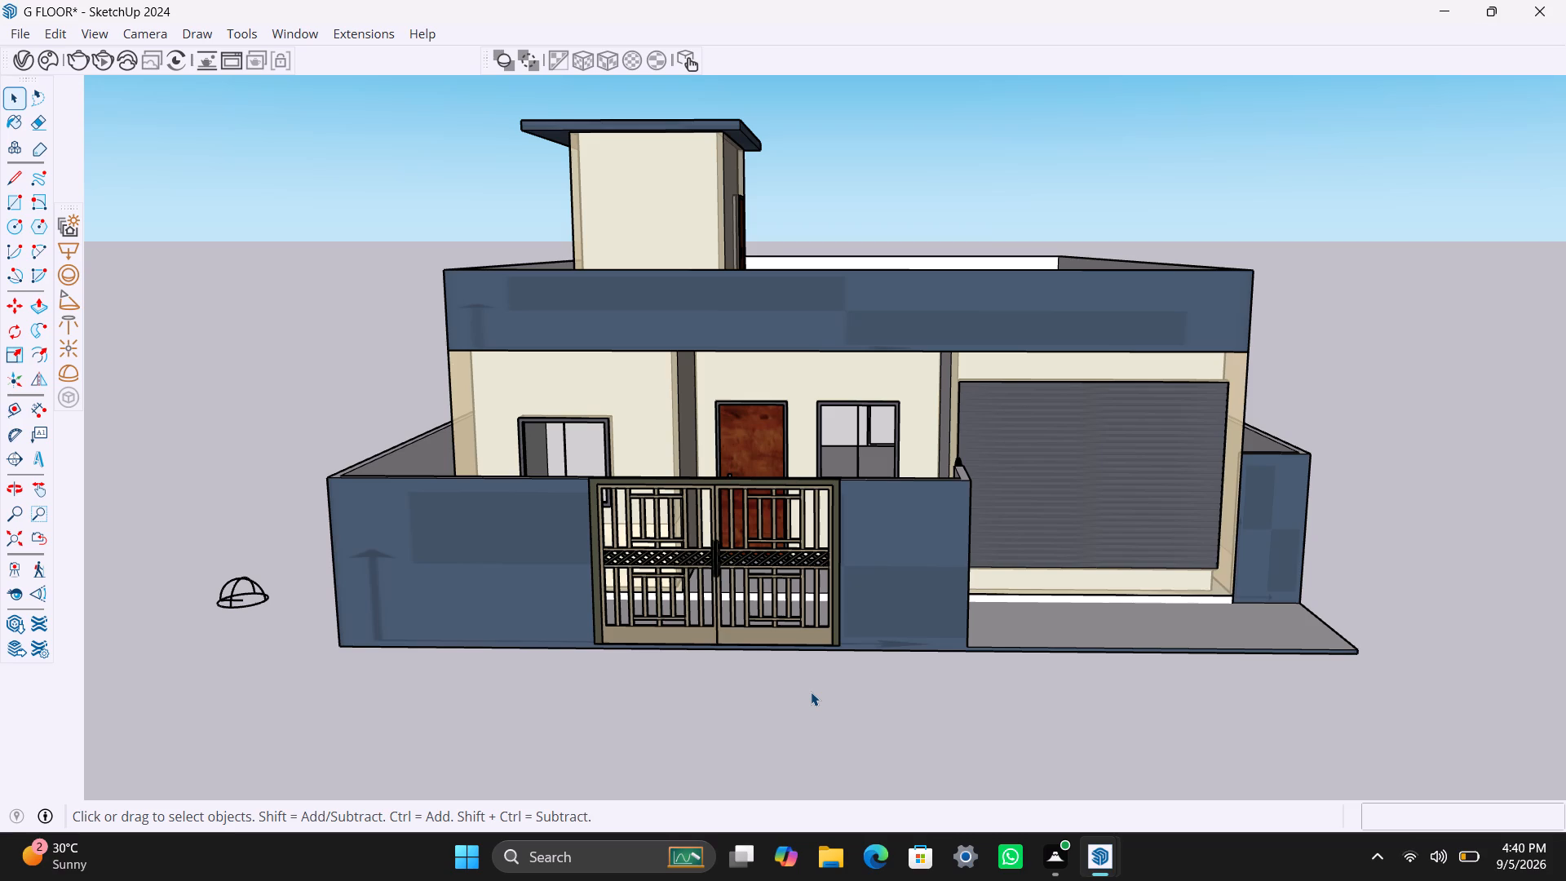
{"action": "scroll", "coordinate": [811, 692], "scroll_direction": "up", "scroll_amount": 1}
{"action": "scroll", "coordinate": [811, 692], "scroll_direction": "down", "scroll_amount": 1}
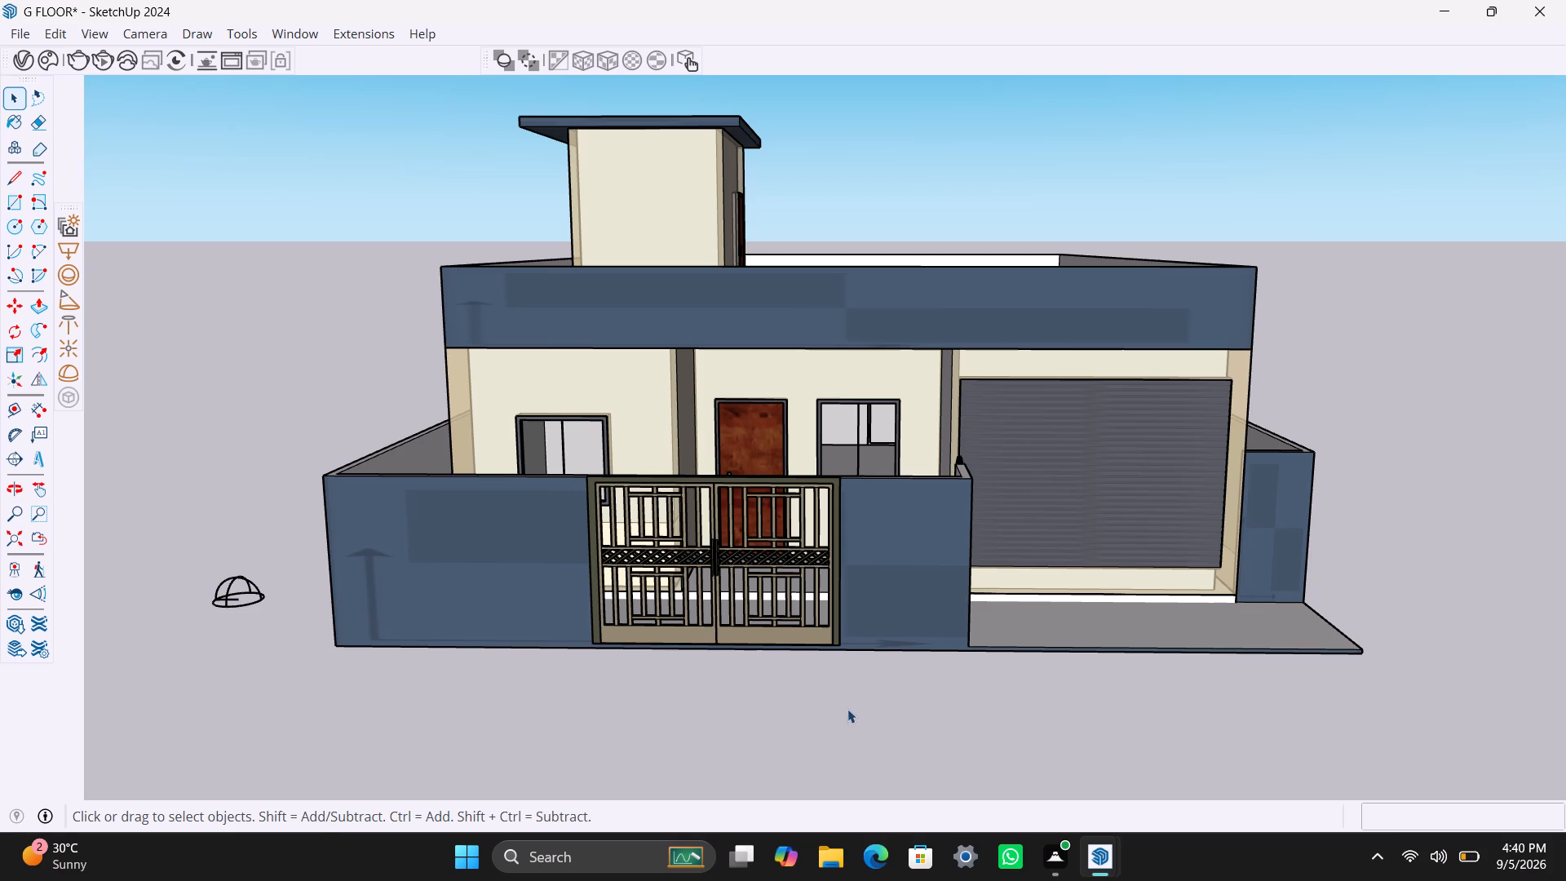
{"action": "middle_click_drag", "start_coordinate": [856, 712], "coordinate": [878, 735]}
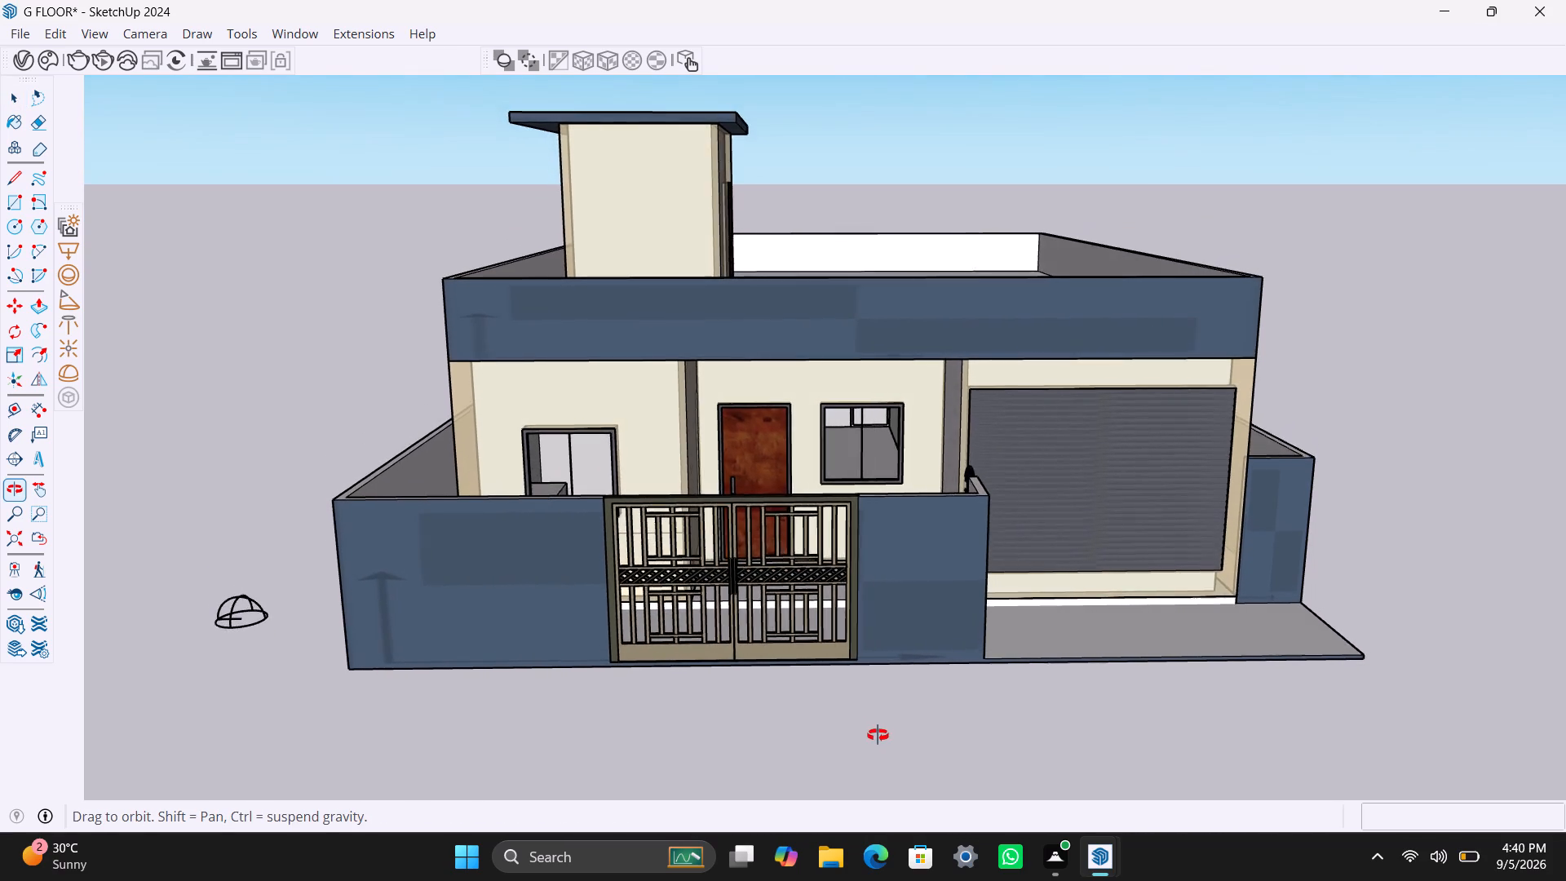
{"action": "middle_click_drag", "start_coordinate": [878, 735], "coordinate": [846, 758]}
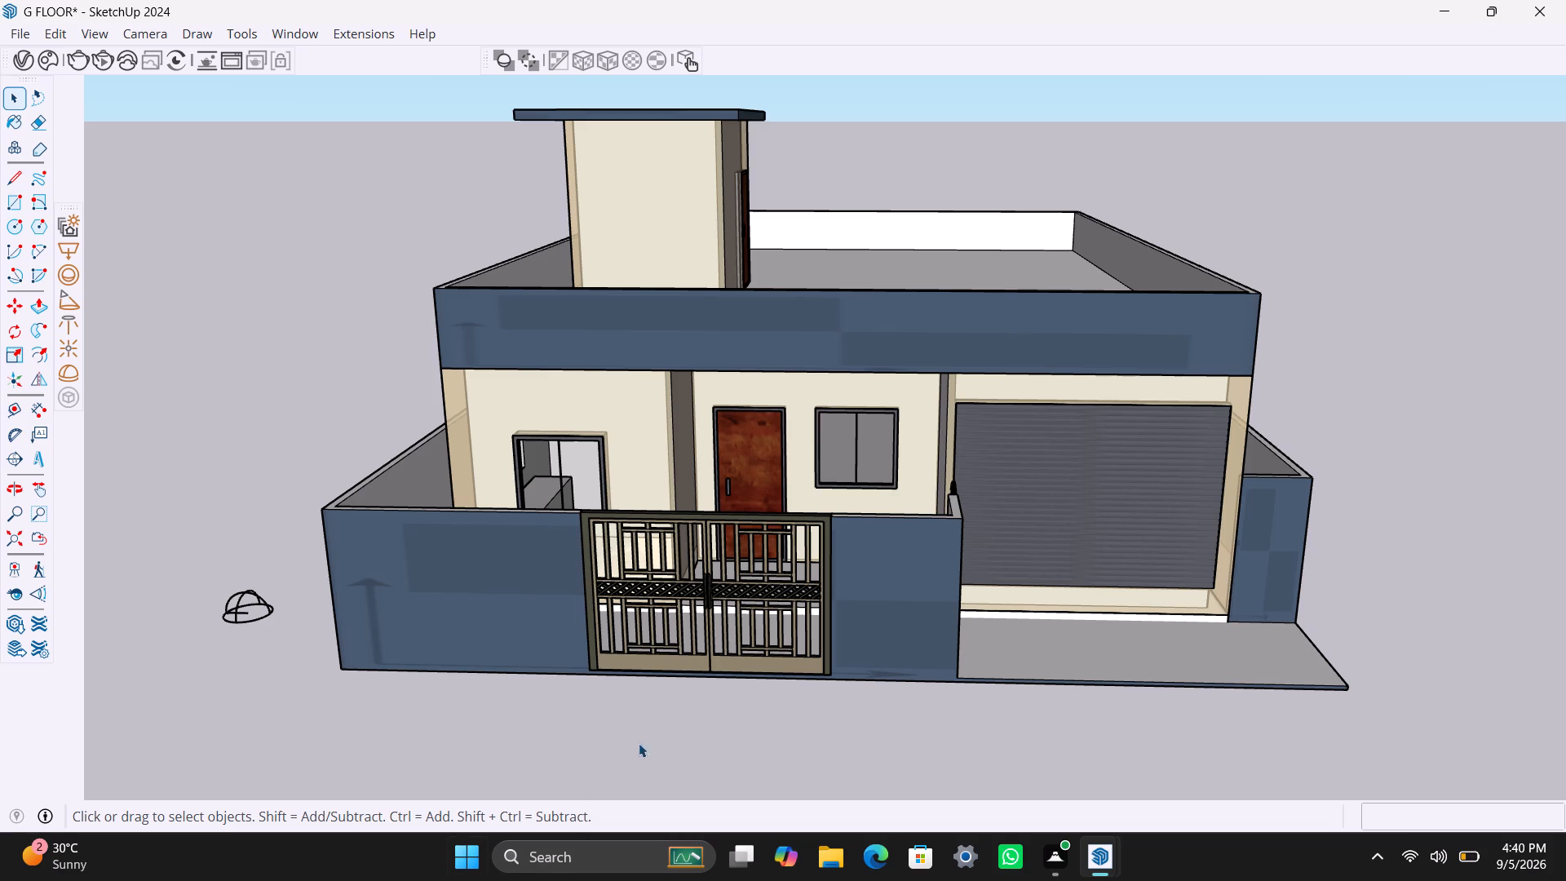
{"action": "scroll", "coordinate": [704, 674], "scroll_direction": "down", "scroll_amount": 1}
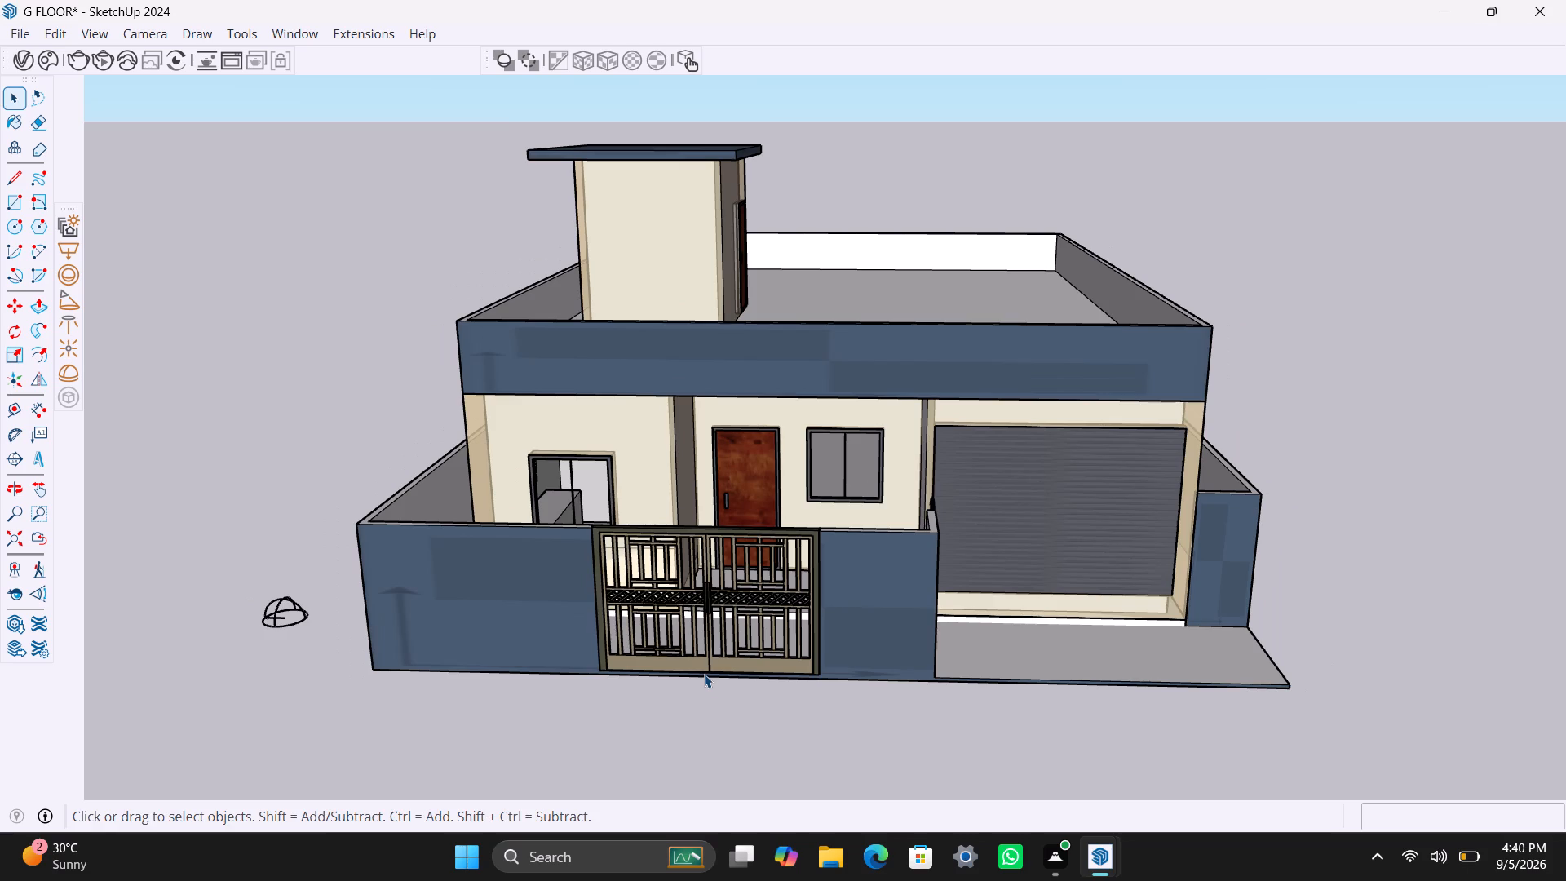
{"action": "middle_click_drag", "start_coordinate": [705, 678], "coordinate": [731, 697]}
{"action": "scroll", "coordinate": [735, 659], "scroll_direction": "up", "scroll_amount": 2}
{"action": "middle_click_drag", "start_coordinate": [735, 657], "coordinate": [736, 649]}
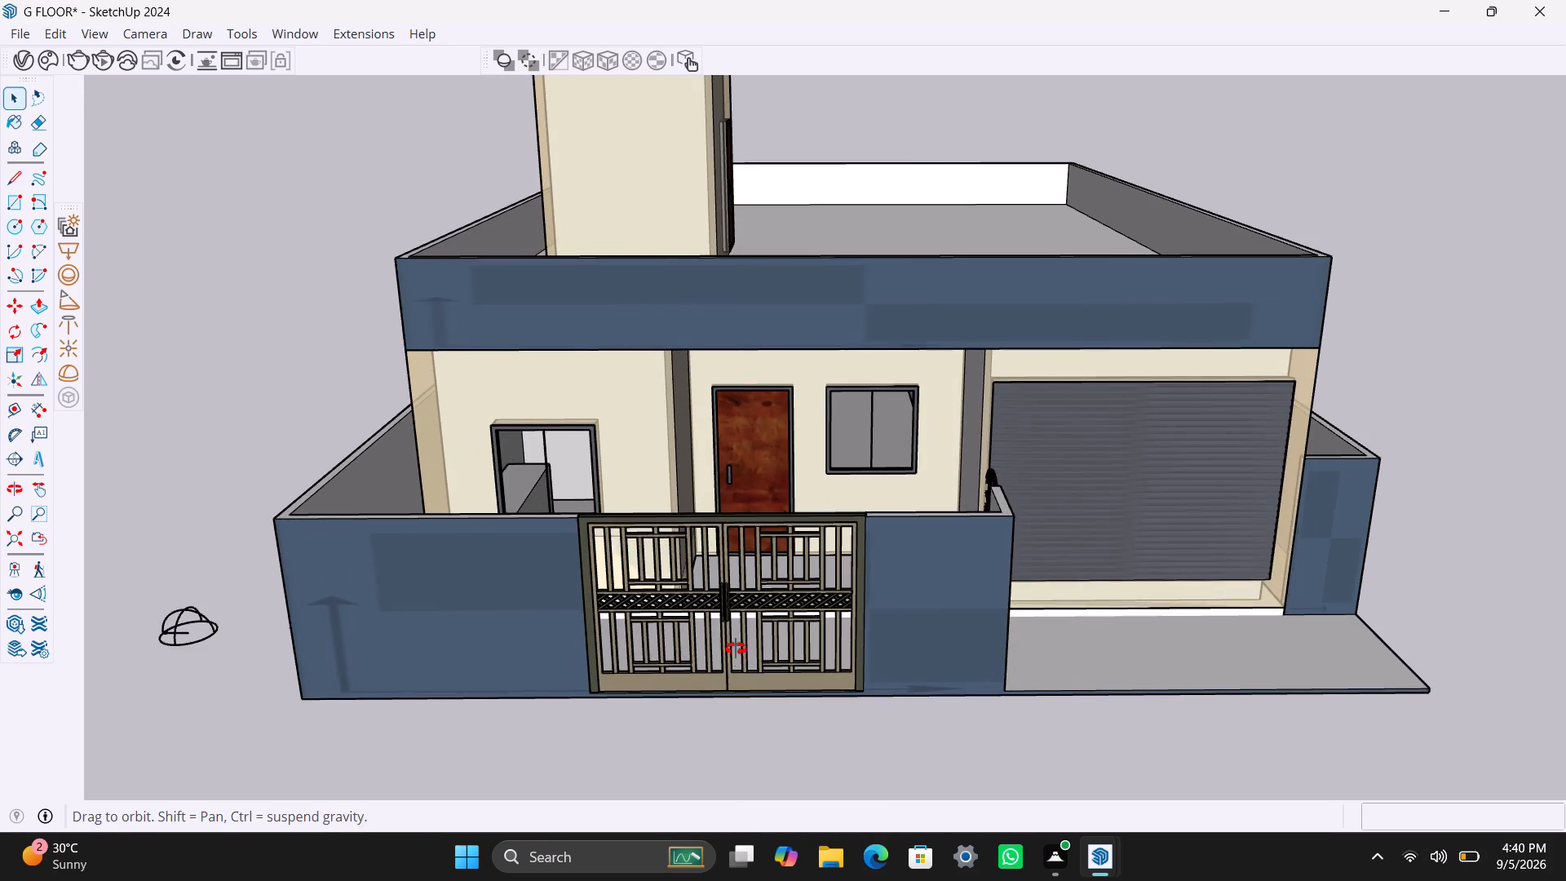
{"action": "middle_click_drag", "start_coordinate": [736, 649], "coordinate": [717, 602]}
{"action": "scroll", "coordinate": [719, 641], "scroll_direction": "down", "scroll_amount": 4}
{"action": "scroll", "coordinate": [720, 666], "scroll_direction": "up", "scroll_amount": 5}
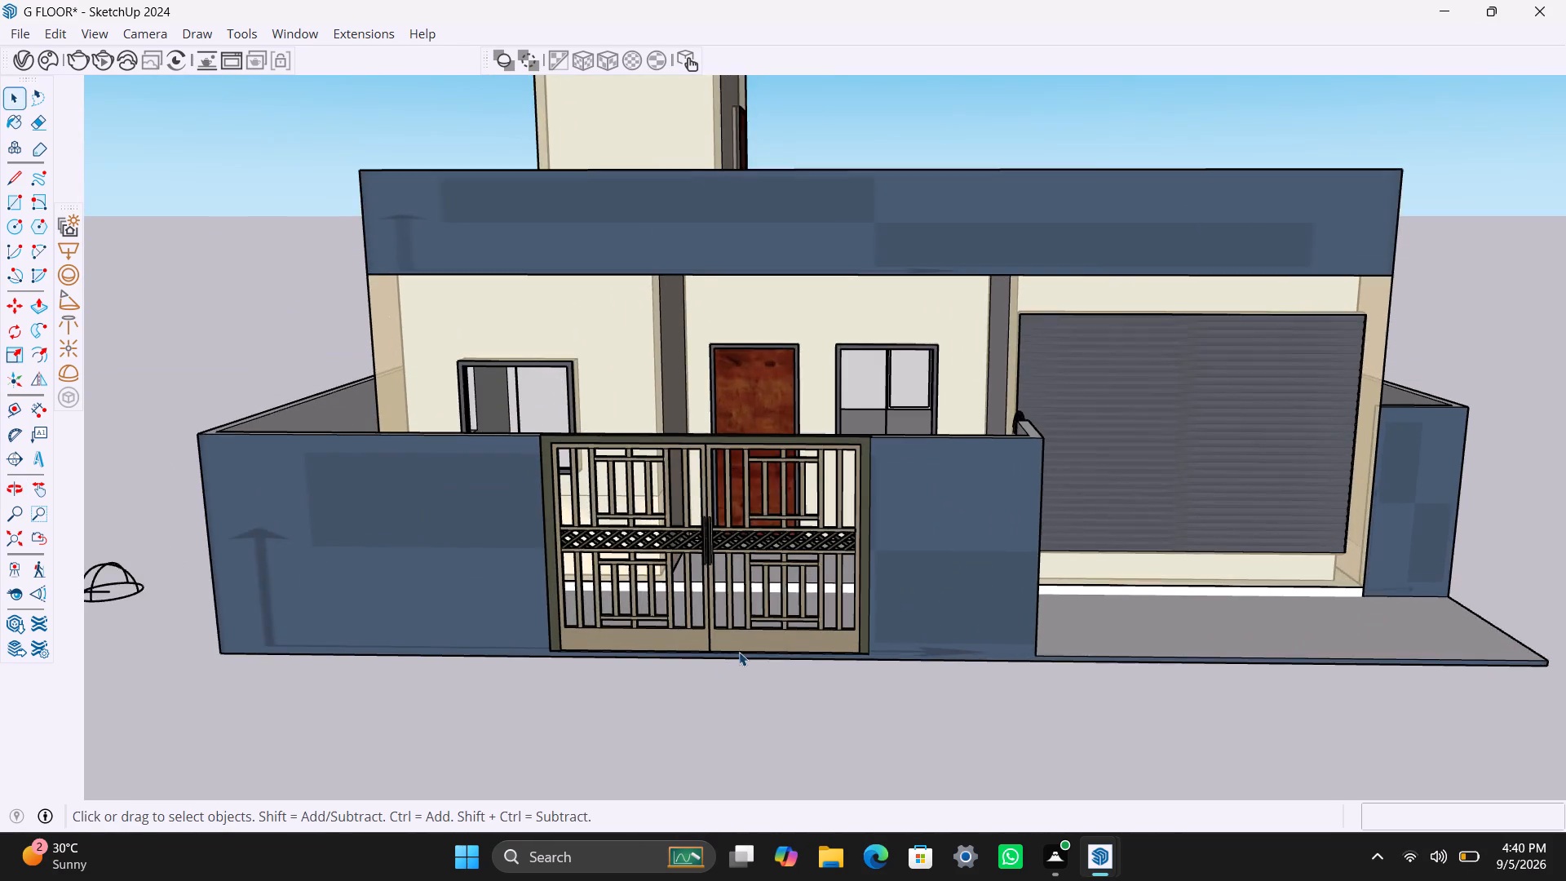
{"action": "scroll", "coordinate": [745, 651], "scroll_direction": "down", "scroll_amount": 3}
{"action": "scroll", "coordinate": [747, 653], "scroll_direction": "up", "scroll_amount": 2}
{"action": "scroll", "coordinate": [747, 654], "scroll_direction": "down", "scroll_amount": 4}
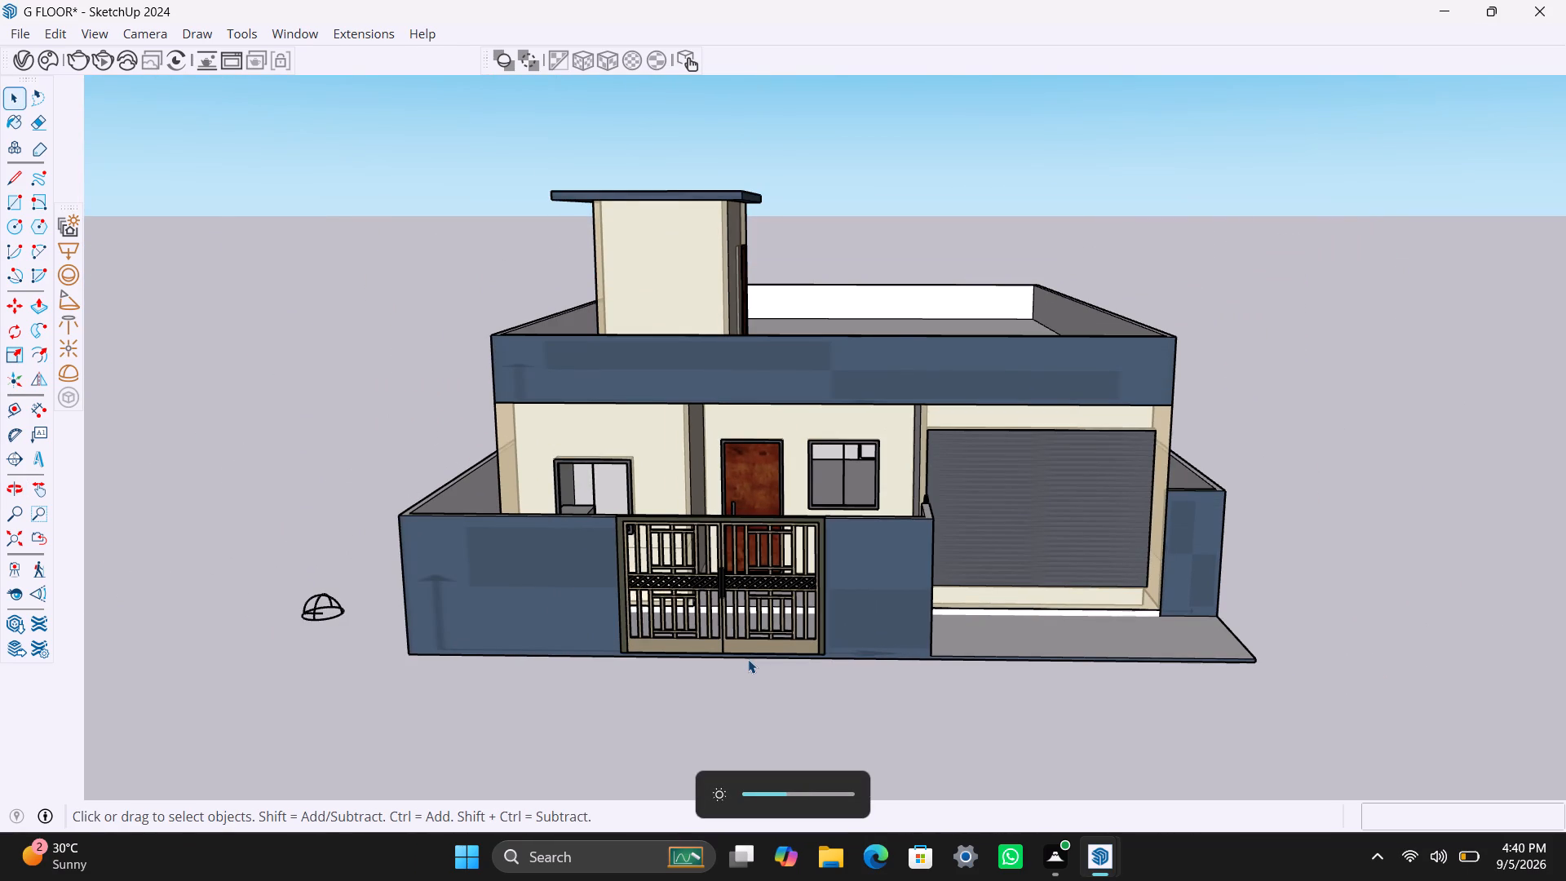
{"action": "scroll", "coordinate": [760, 662], "scroll_direction": "down", "scroll_amount": 5}
{"action": "scroll", "coordinate": [755, 644], "scroll_direction": "up", "scroll_amount": 5}
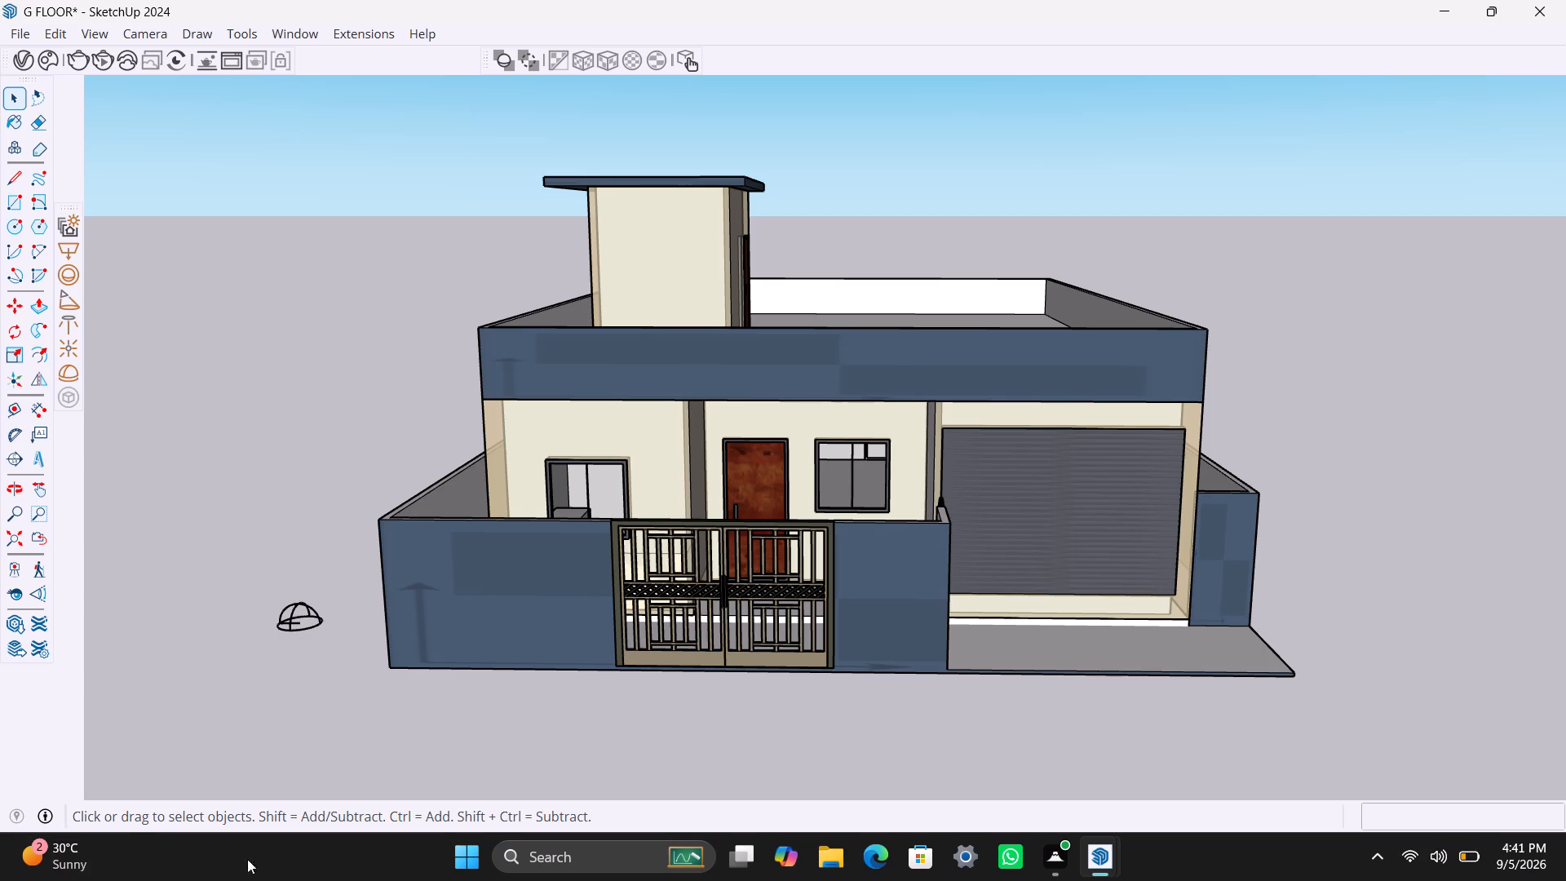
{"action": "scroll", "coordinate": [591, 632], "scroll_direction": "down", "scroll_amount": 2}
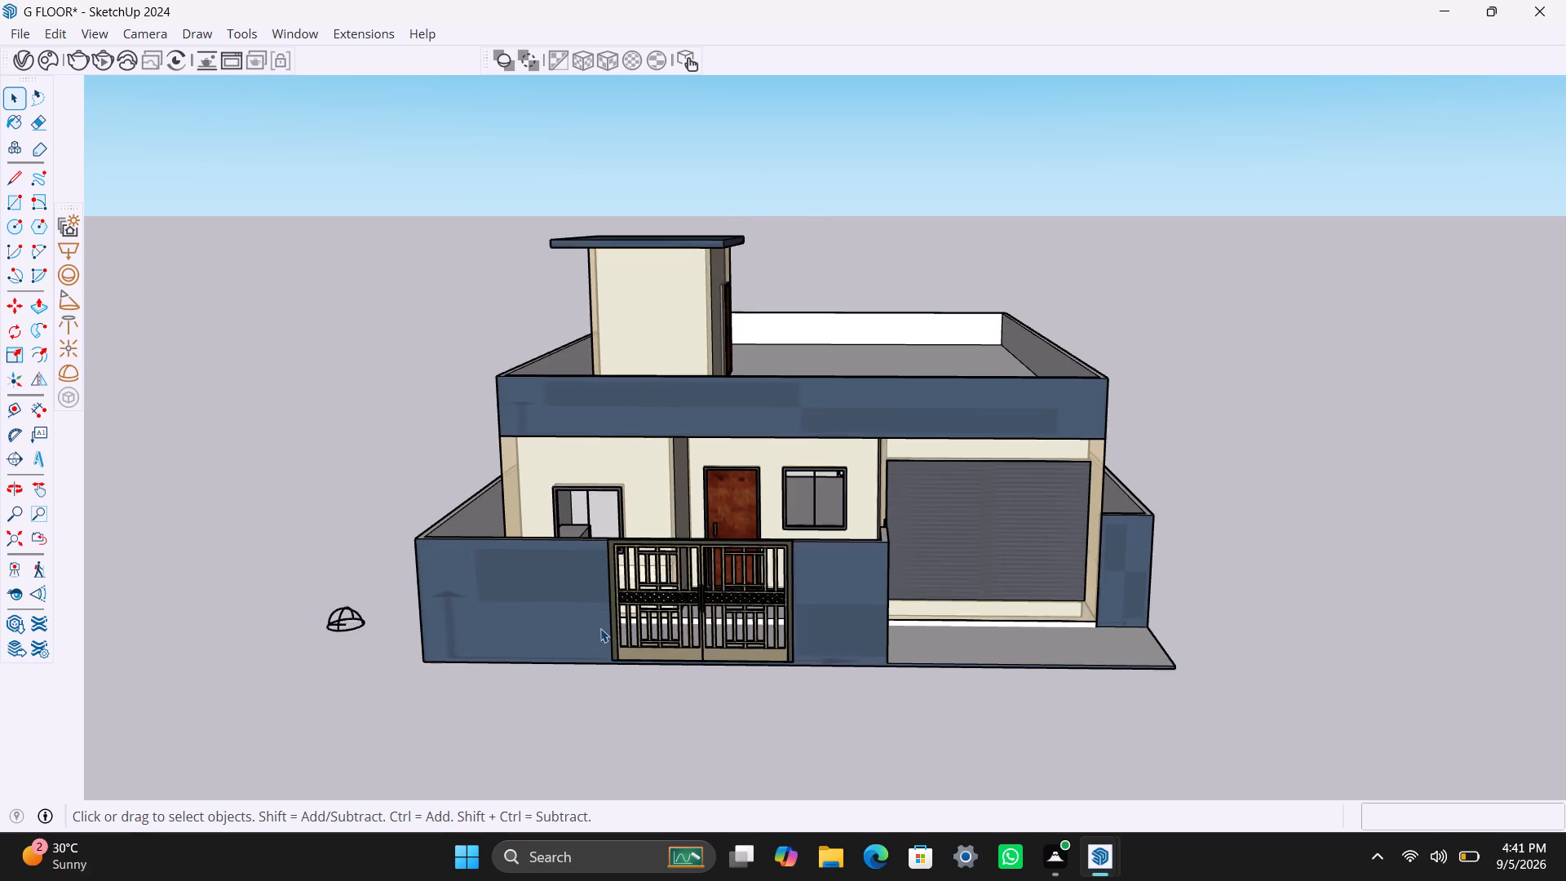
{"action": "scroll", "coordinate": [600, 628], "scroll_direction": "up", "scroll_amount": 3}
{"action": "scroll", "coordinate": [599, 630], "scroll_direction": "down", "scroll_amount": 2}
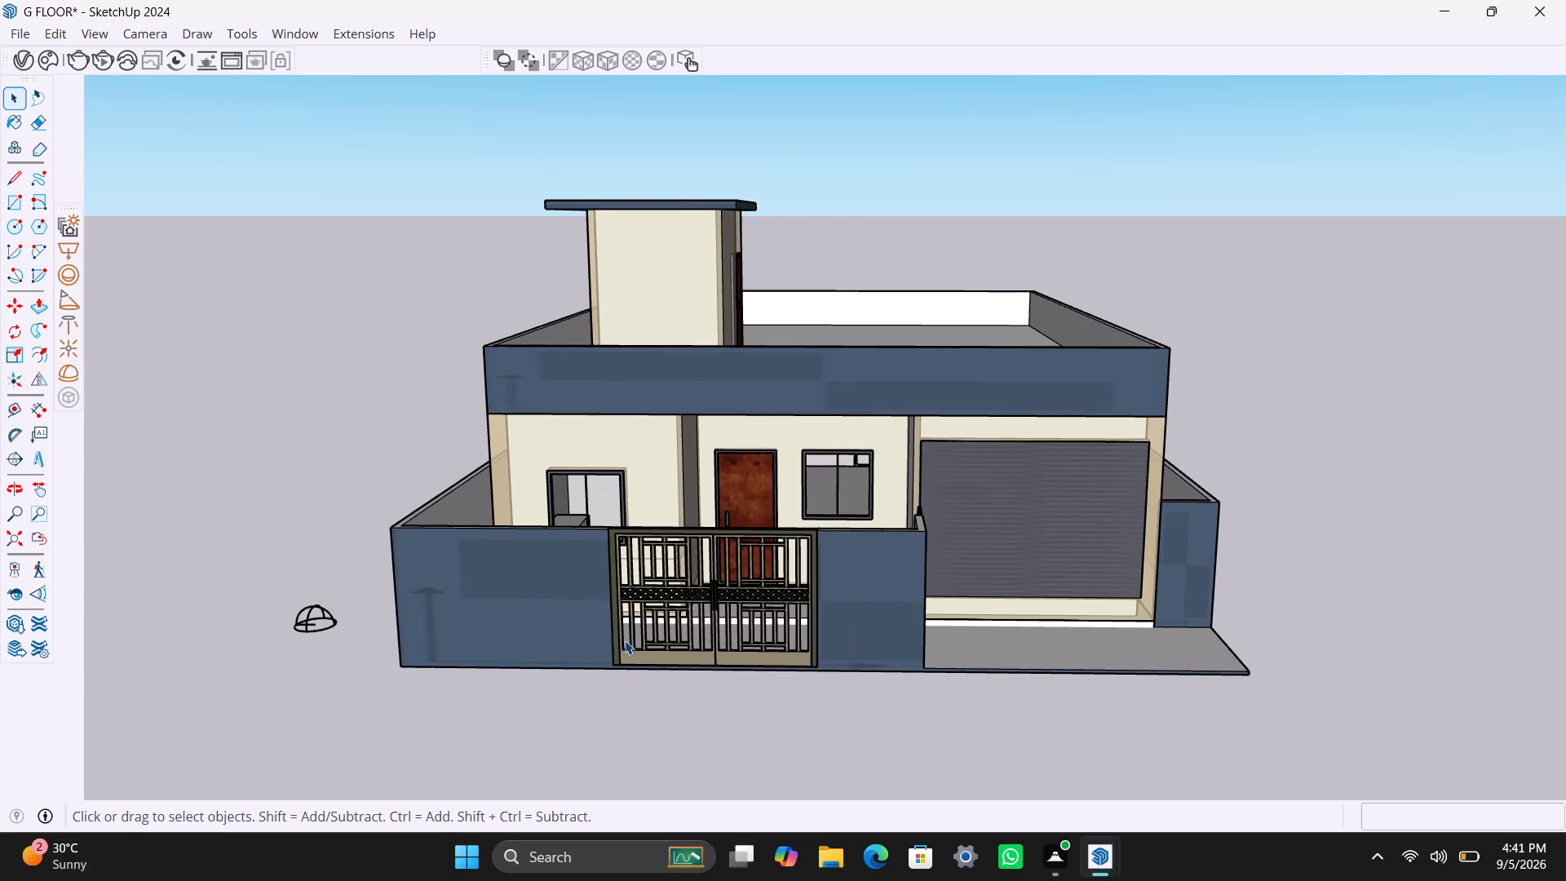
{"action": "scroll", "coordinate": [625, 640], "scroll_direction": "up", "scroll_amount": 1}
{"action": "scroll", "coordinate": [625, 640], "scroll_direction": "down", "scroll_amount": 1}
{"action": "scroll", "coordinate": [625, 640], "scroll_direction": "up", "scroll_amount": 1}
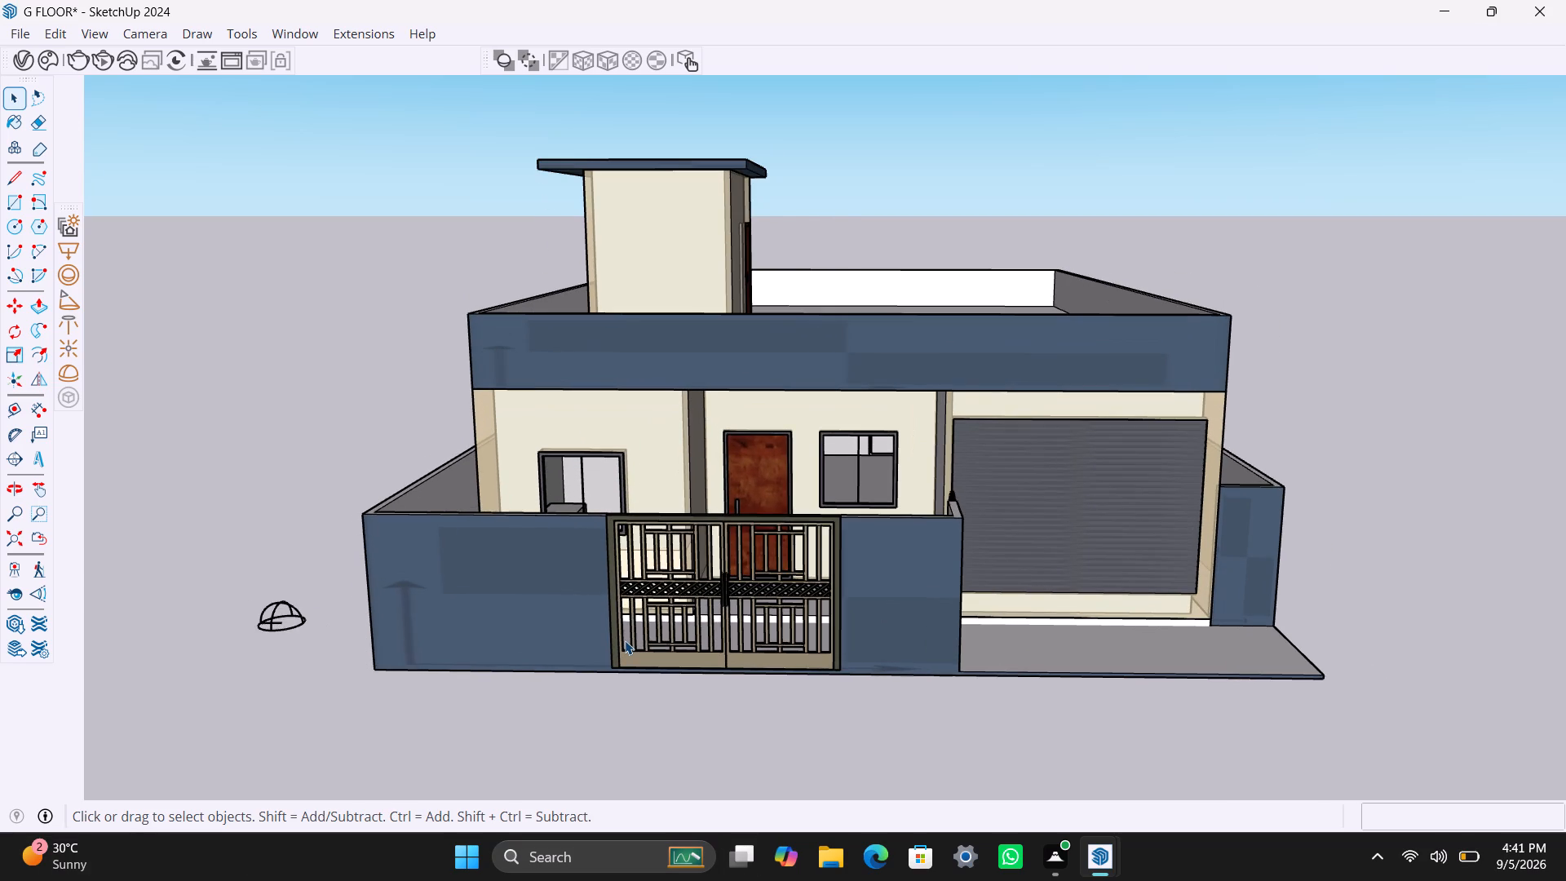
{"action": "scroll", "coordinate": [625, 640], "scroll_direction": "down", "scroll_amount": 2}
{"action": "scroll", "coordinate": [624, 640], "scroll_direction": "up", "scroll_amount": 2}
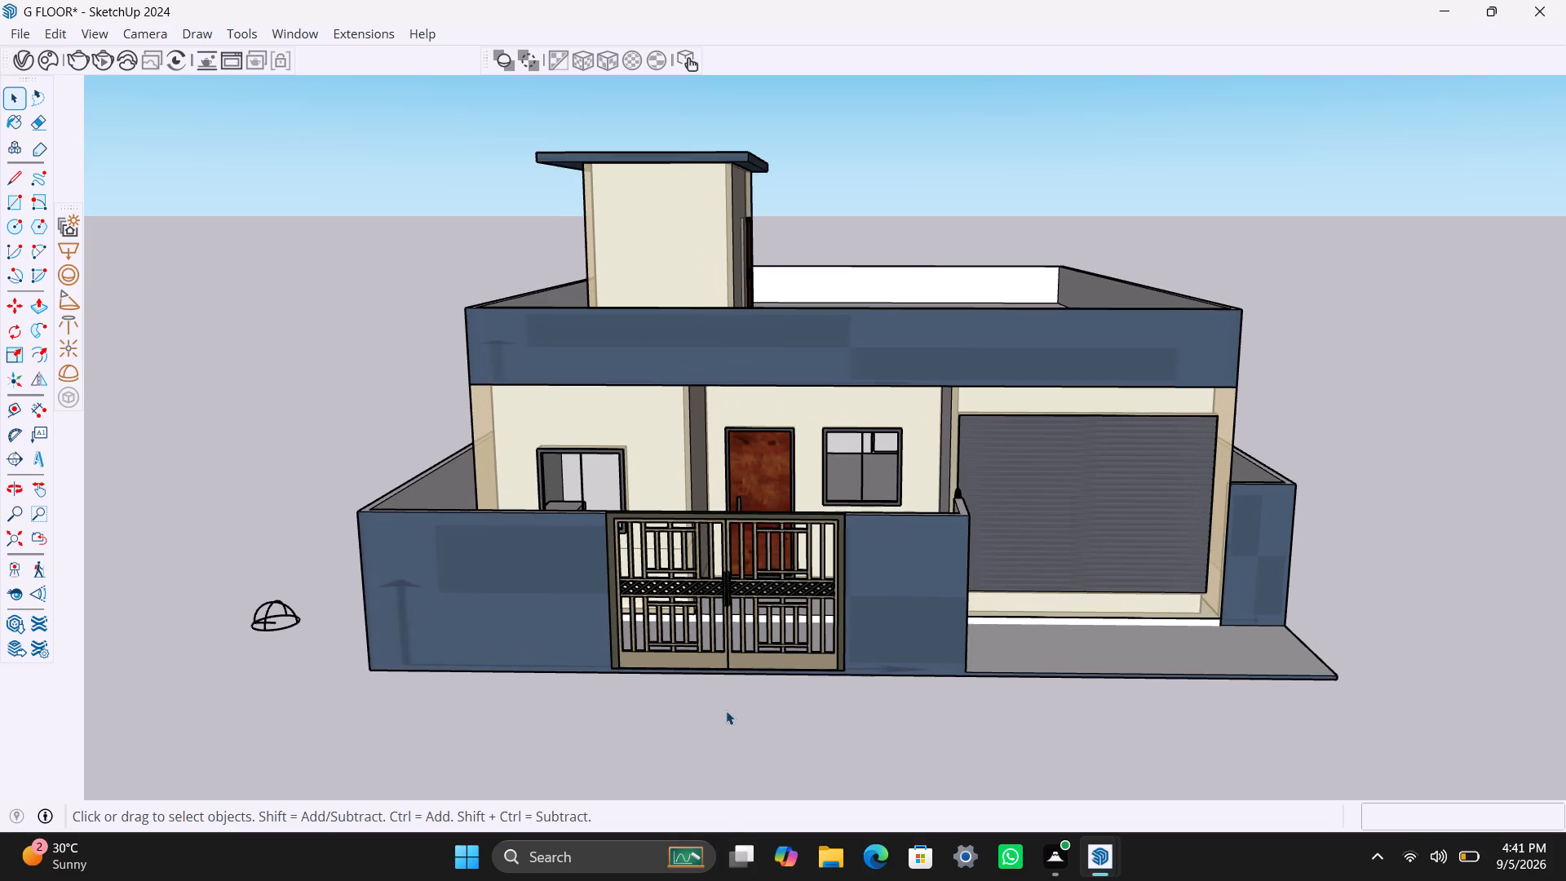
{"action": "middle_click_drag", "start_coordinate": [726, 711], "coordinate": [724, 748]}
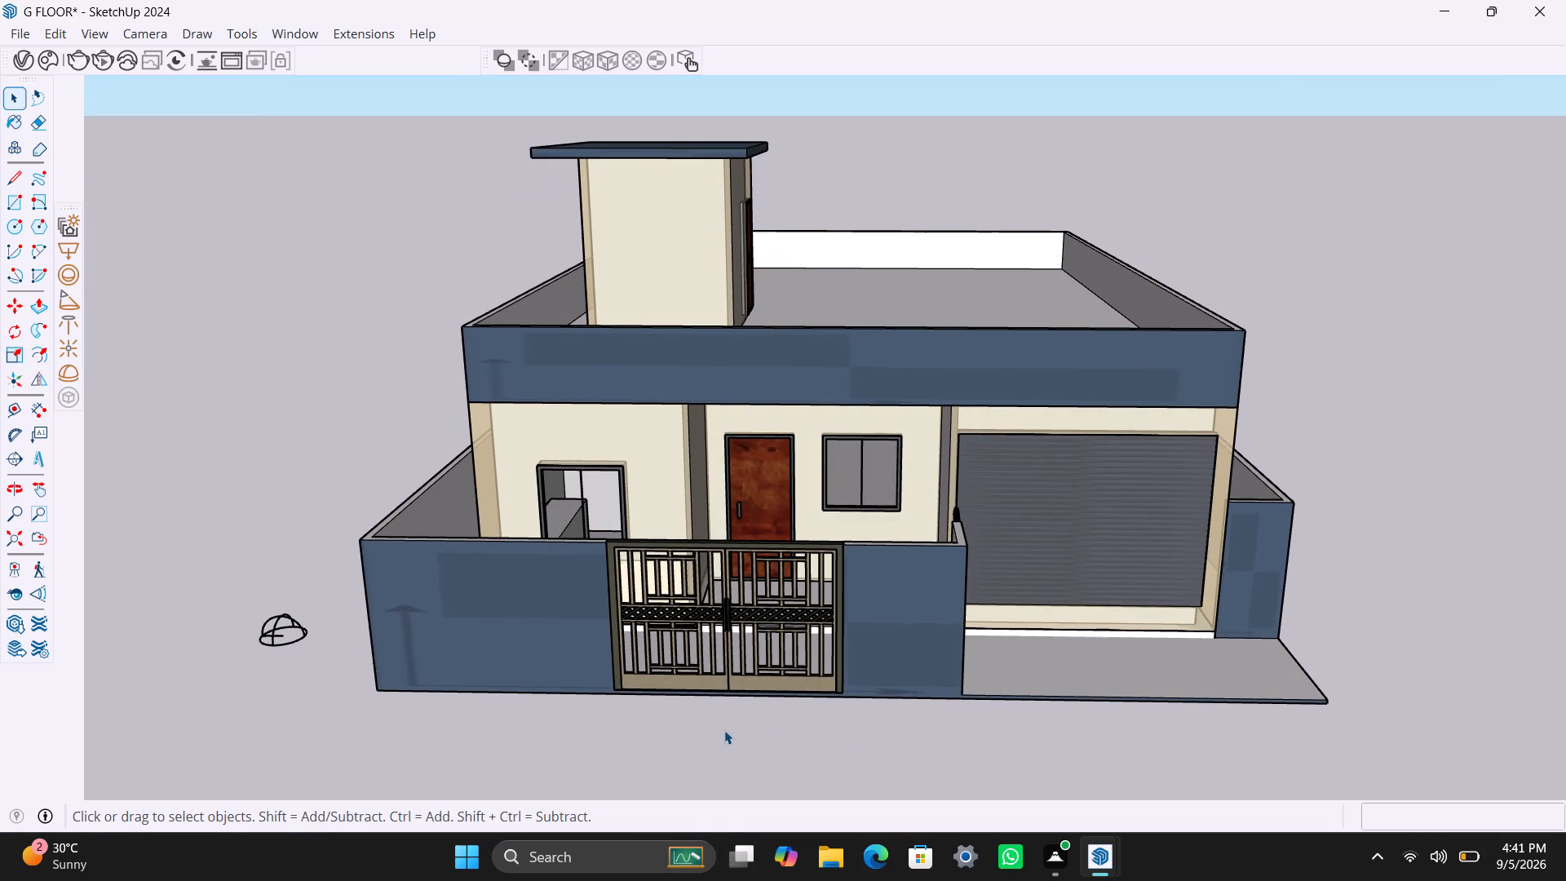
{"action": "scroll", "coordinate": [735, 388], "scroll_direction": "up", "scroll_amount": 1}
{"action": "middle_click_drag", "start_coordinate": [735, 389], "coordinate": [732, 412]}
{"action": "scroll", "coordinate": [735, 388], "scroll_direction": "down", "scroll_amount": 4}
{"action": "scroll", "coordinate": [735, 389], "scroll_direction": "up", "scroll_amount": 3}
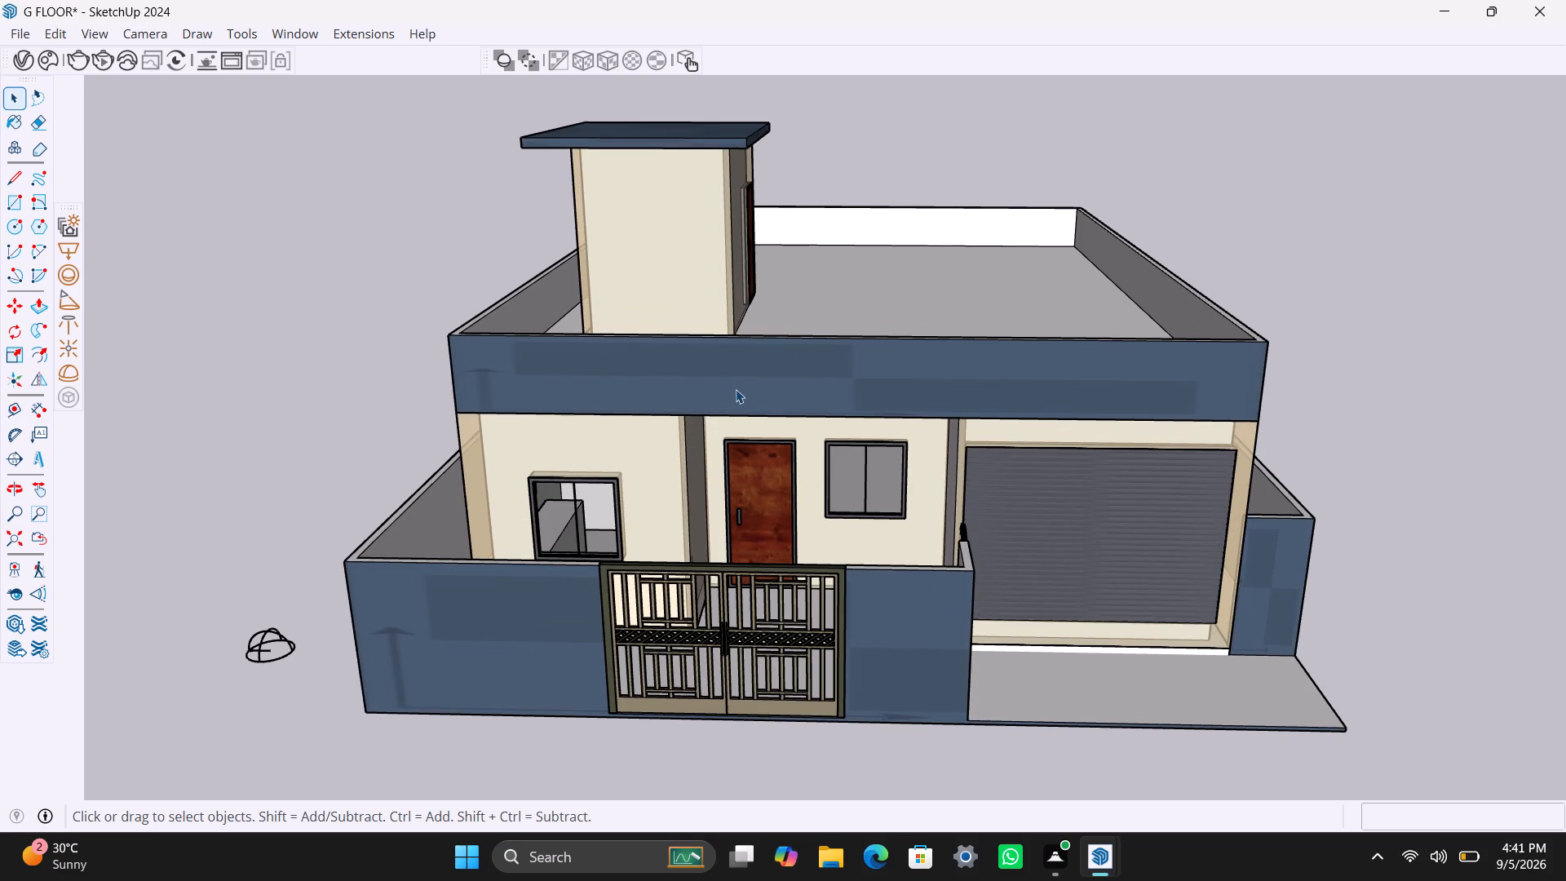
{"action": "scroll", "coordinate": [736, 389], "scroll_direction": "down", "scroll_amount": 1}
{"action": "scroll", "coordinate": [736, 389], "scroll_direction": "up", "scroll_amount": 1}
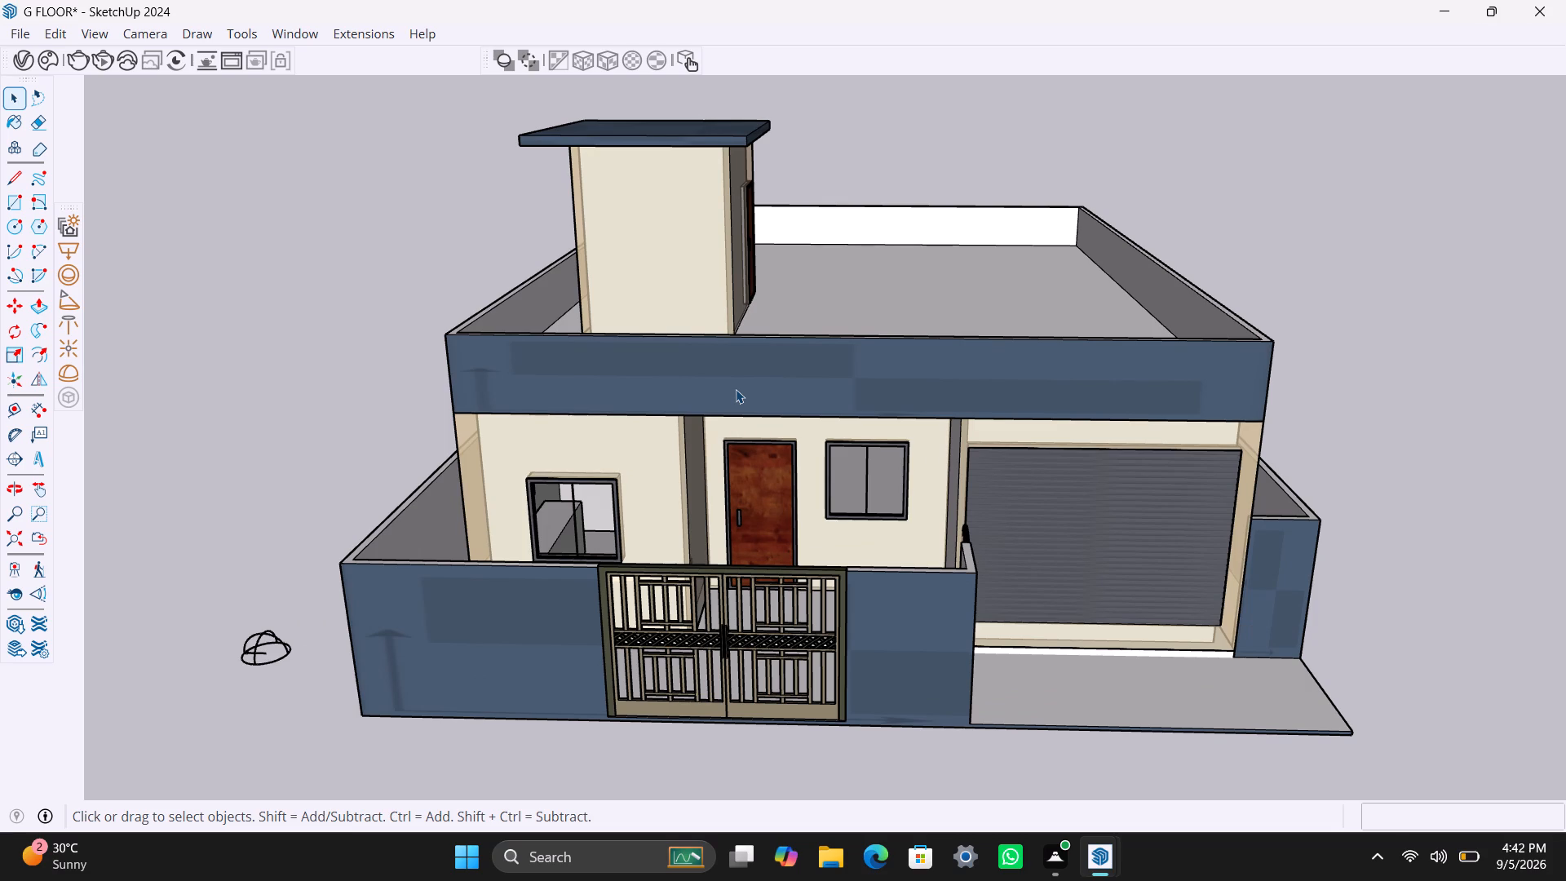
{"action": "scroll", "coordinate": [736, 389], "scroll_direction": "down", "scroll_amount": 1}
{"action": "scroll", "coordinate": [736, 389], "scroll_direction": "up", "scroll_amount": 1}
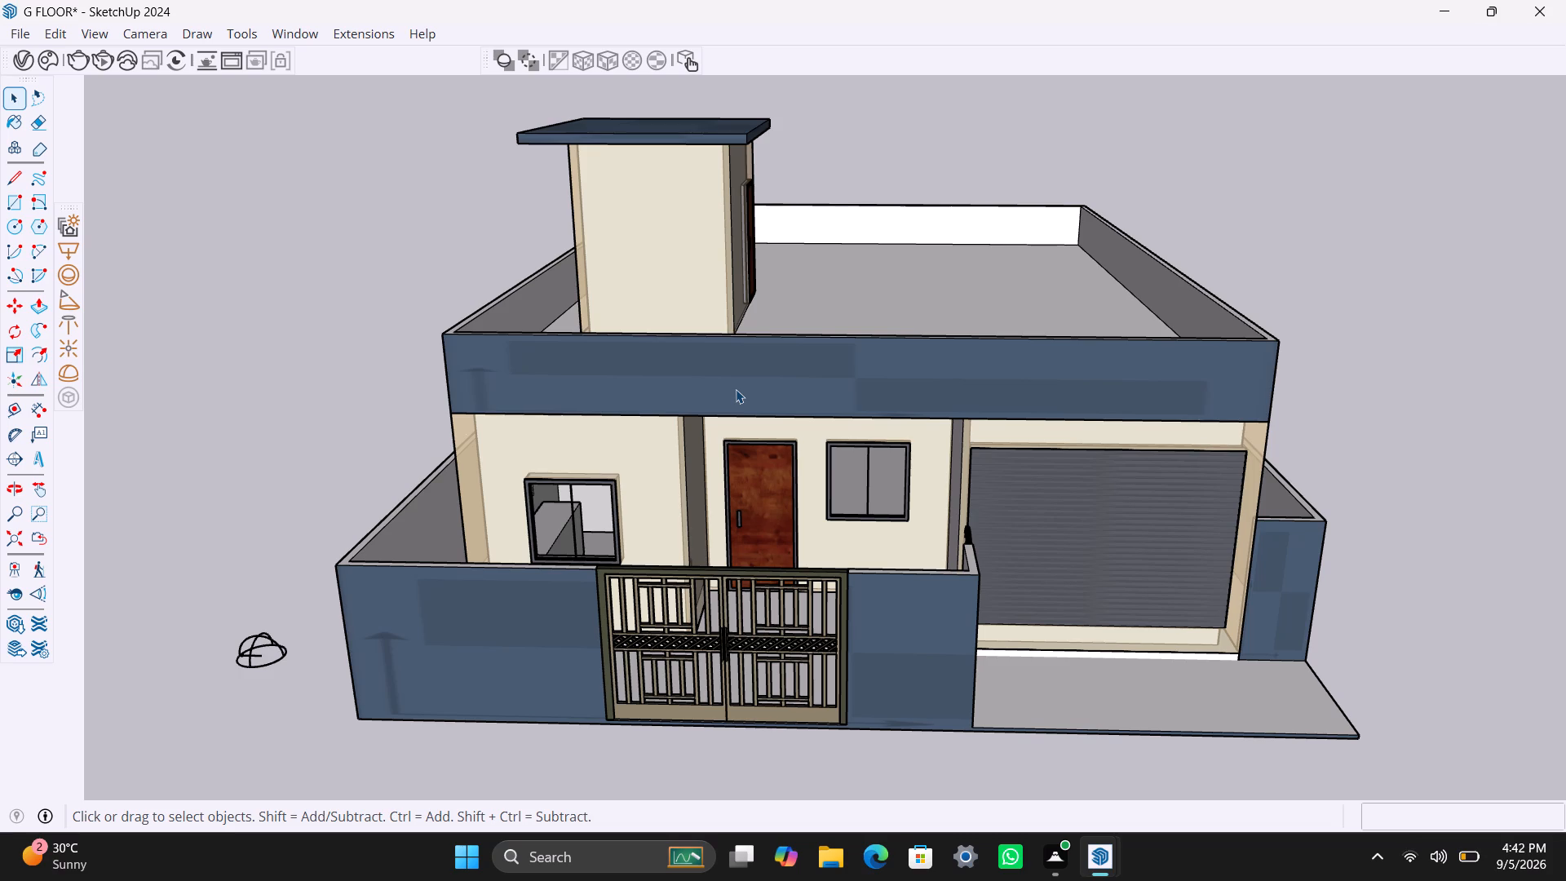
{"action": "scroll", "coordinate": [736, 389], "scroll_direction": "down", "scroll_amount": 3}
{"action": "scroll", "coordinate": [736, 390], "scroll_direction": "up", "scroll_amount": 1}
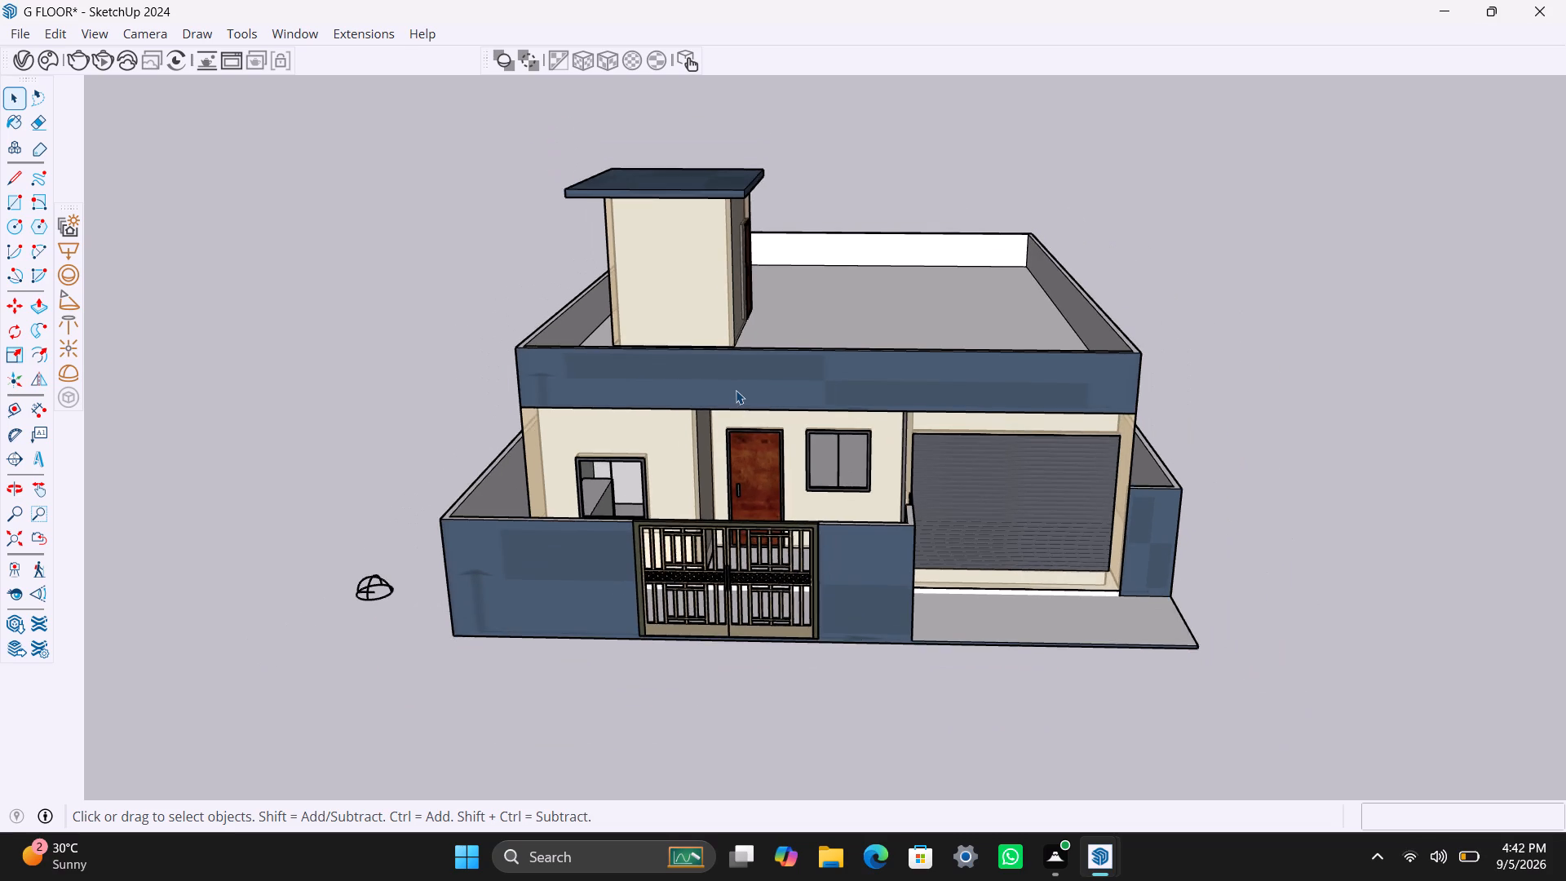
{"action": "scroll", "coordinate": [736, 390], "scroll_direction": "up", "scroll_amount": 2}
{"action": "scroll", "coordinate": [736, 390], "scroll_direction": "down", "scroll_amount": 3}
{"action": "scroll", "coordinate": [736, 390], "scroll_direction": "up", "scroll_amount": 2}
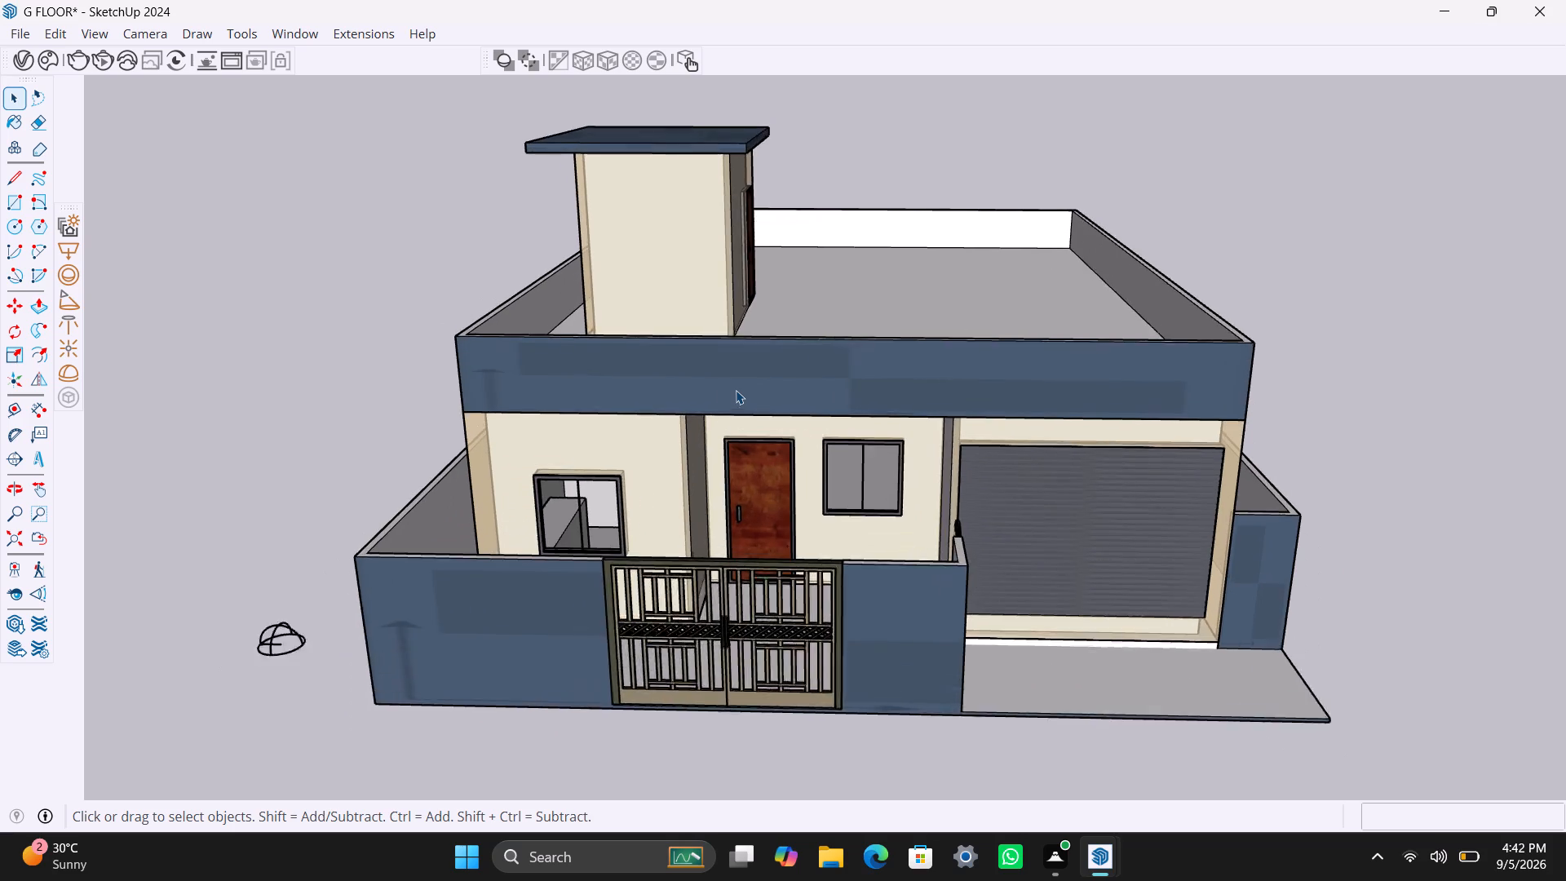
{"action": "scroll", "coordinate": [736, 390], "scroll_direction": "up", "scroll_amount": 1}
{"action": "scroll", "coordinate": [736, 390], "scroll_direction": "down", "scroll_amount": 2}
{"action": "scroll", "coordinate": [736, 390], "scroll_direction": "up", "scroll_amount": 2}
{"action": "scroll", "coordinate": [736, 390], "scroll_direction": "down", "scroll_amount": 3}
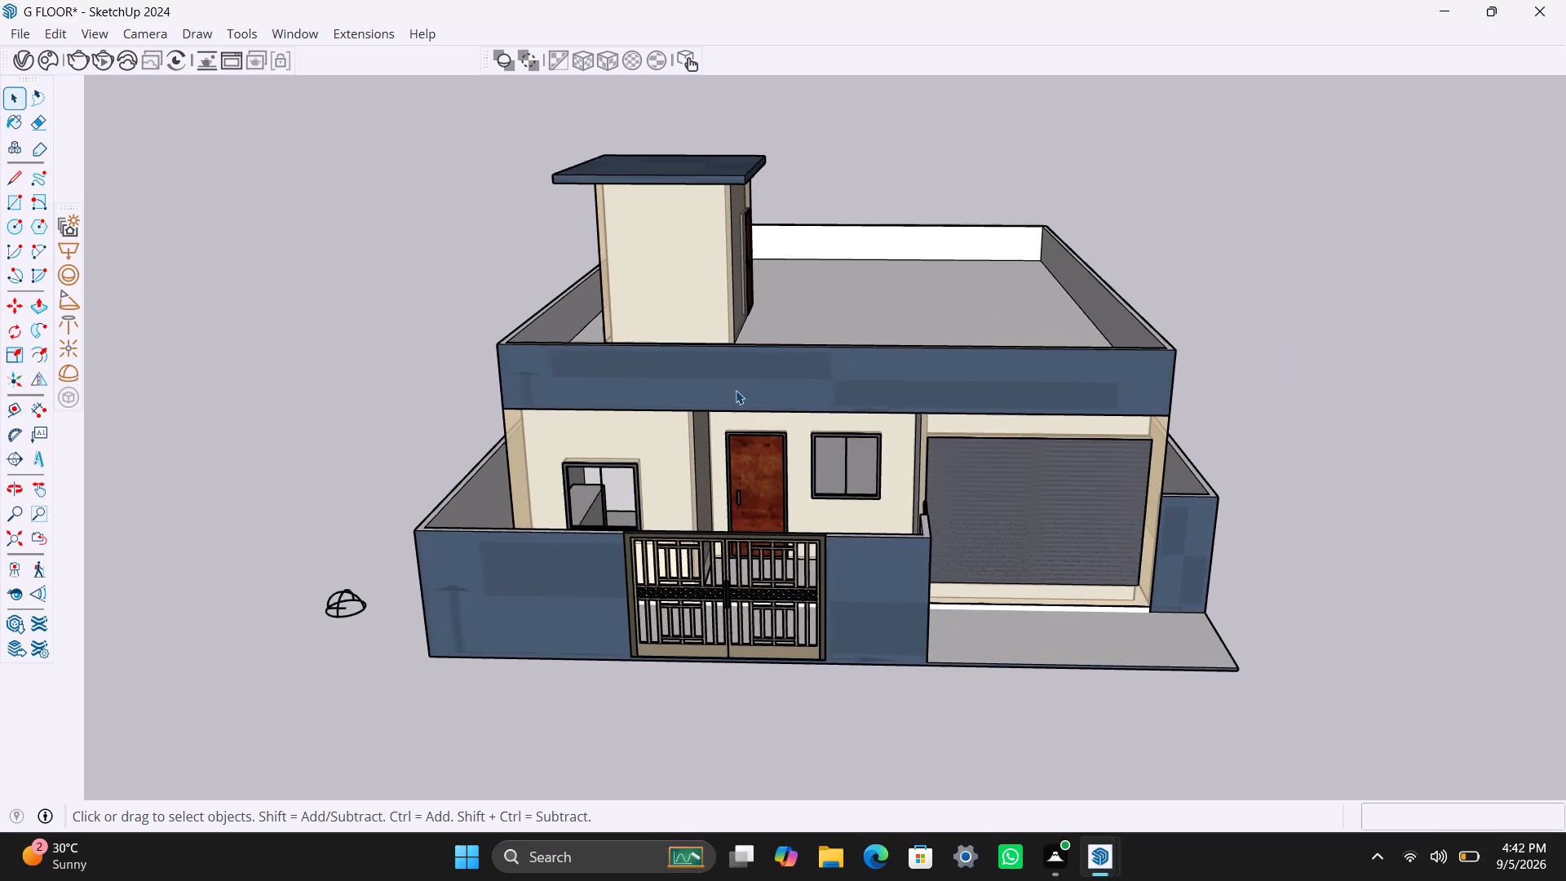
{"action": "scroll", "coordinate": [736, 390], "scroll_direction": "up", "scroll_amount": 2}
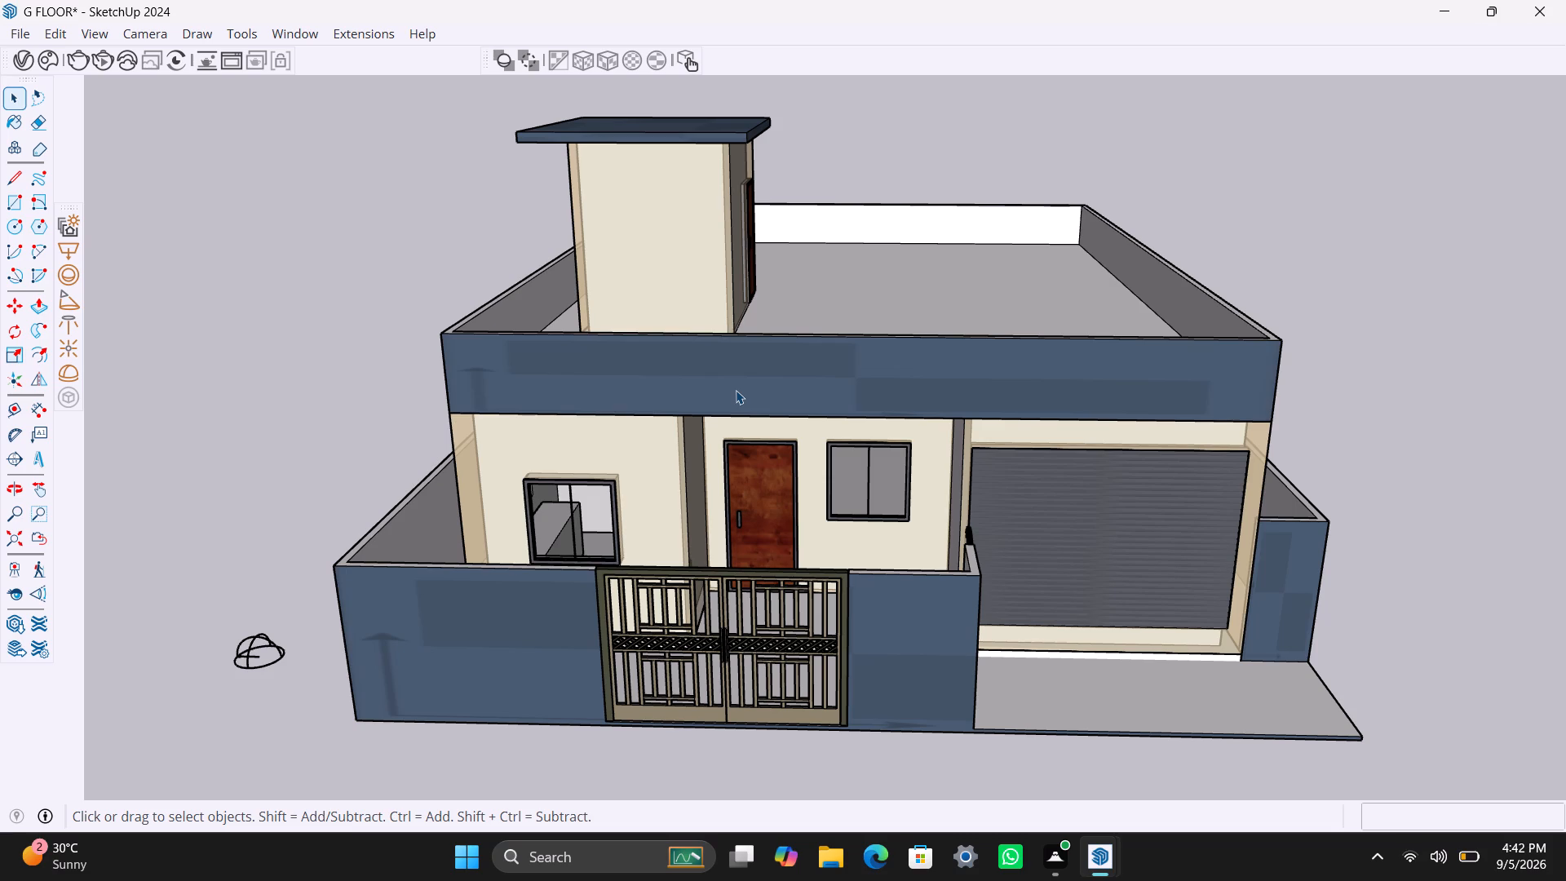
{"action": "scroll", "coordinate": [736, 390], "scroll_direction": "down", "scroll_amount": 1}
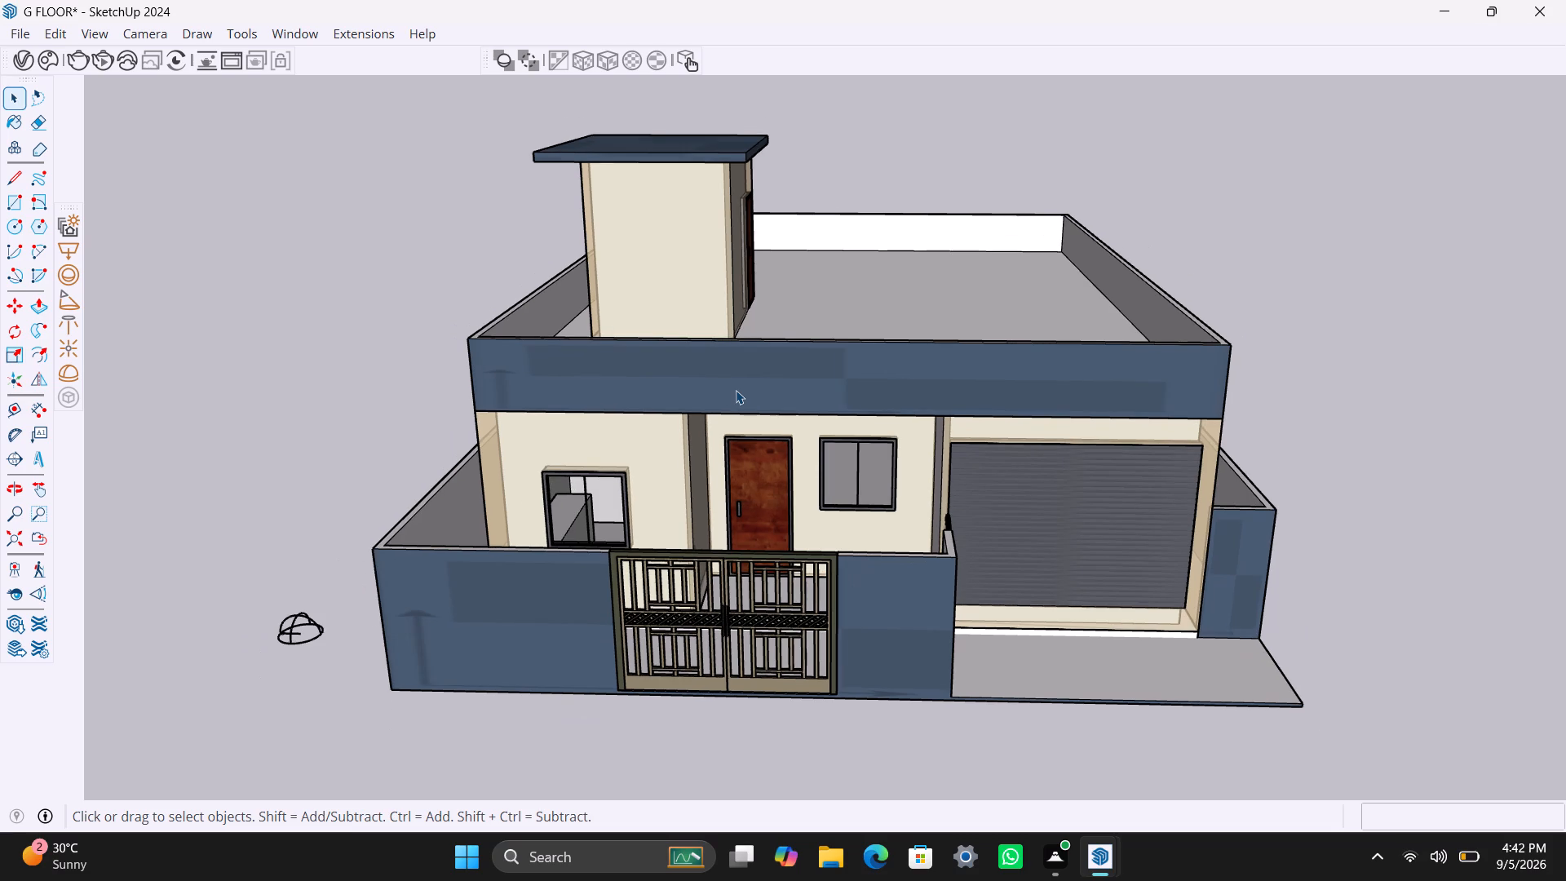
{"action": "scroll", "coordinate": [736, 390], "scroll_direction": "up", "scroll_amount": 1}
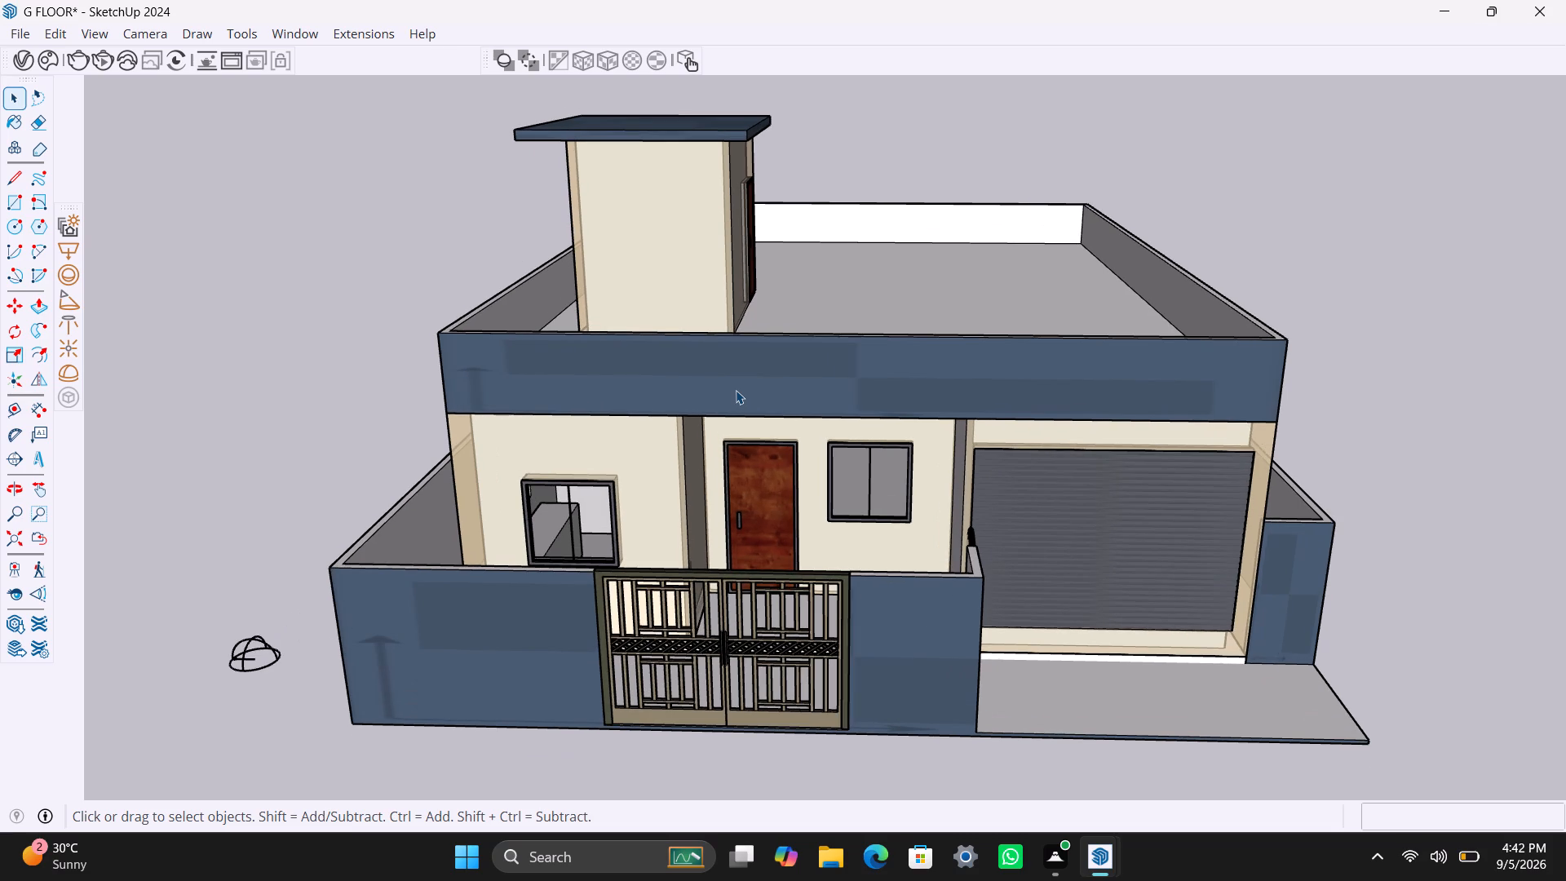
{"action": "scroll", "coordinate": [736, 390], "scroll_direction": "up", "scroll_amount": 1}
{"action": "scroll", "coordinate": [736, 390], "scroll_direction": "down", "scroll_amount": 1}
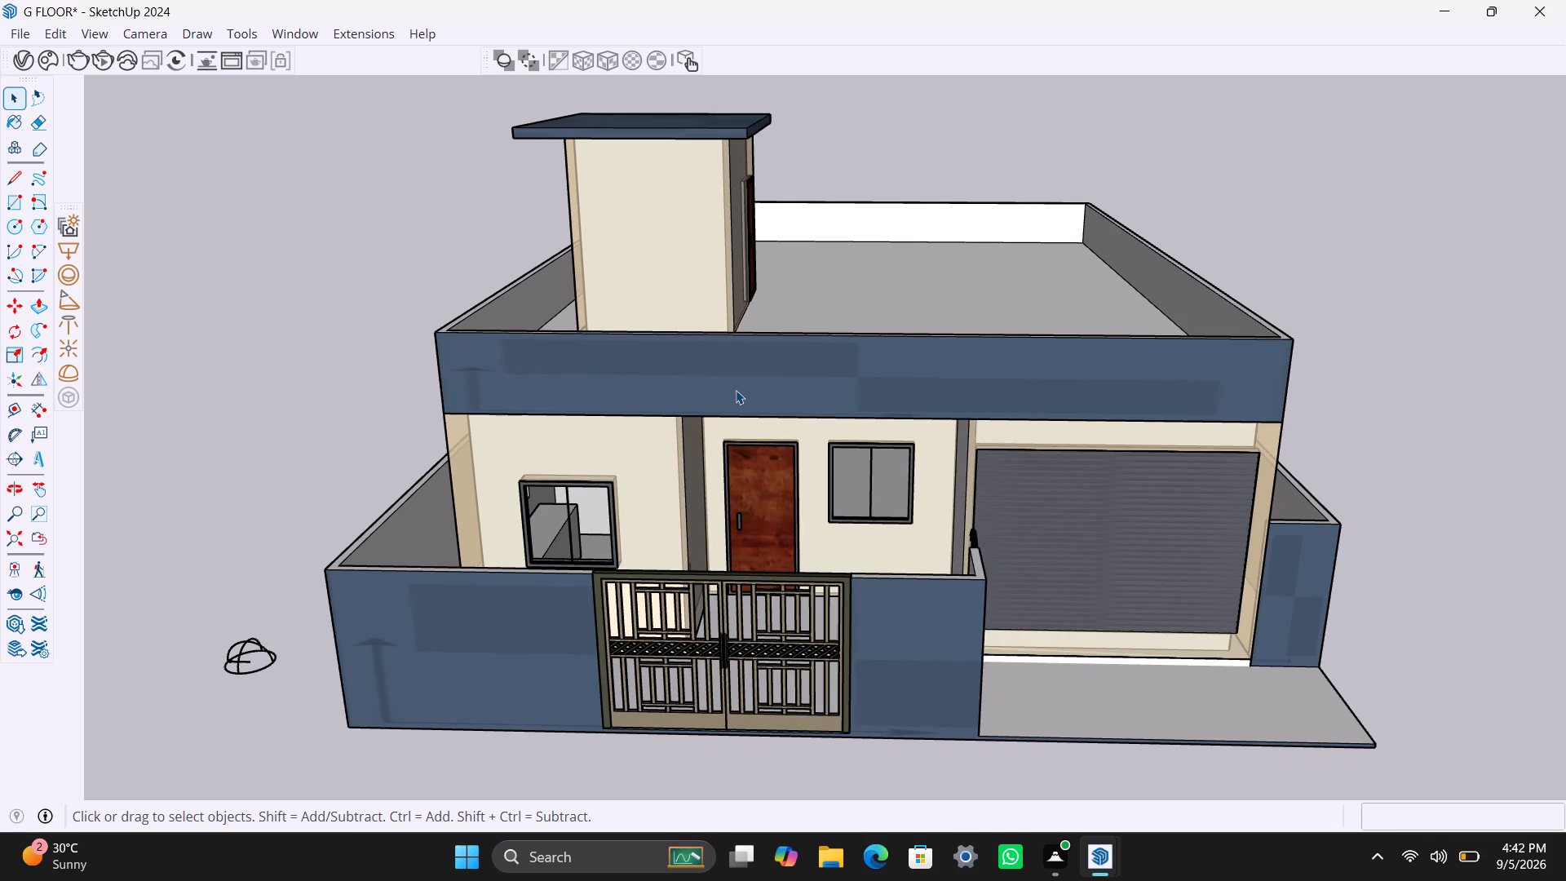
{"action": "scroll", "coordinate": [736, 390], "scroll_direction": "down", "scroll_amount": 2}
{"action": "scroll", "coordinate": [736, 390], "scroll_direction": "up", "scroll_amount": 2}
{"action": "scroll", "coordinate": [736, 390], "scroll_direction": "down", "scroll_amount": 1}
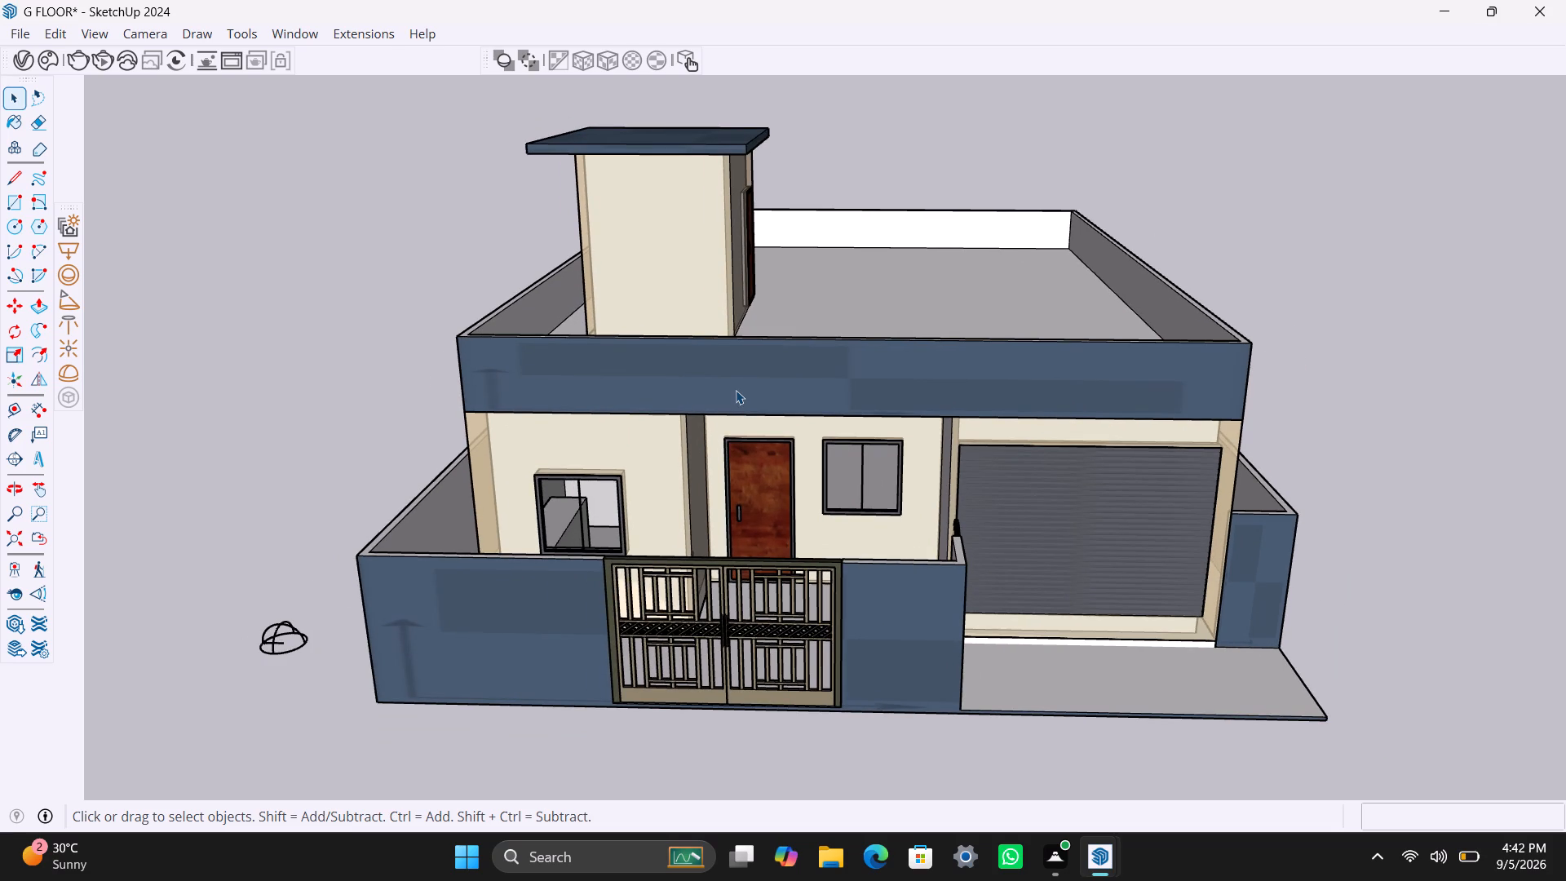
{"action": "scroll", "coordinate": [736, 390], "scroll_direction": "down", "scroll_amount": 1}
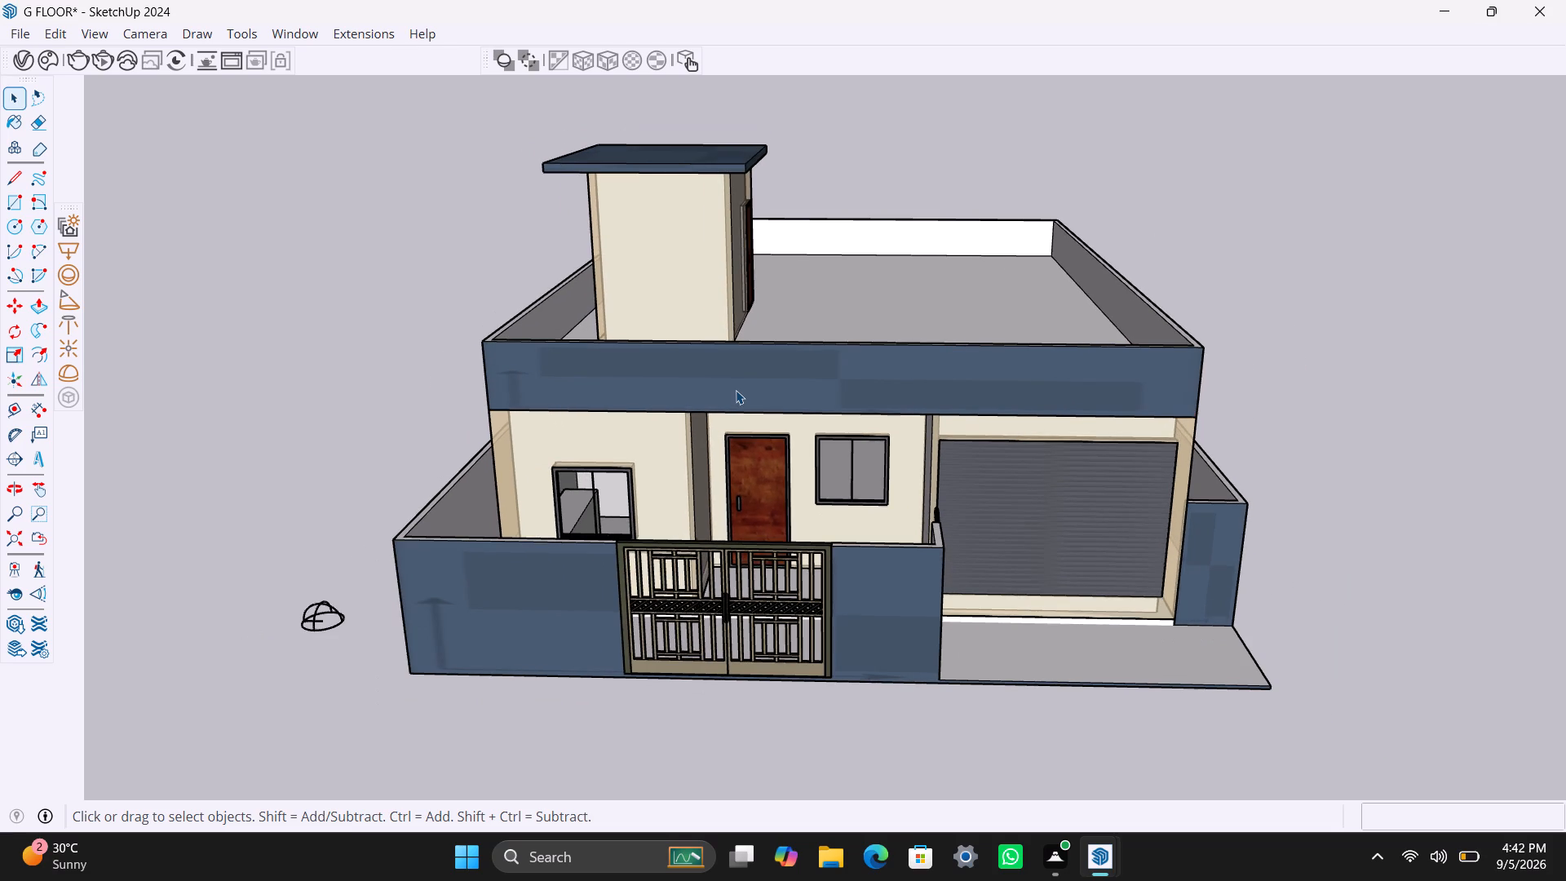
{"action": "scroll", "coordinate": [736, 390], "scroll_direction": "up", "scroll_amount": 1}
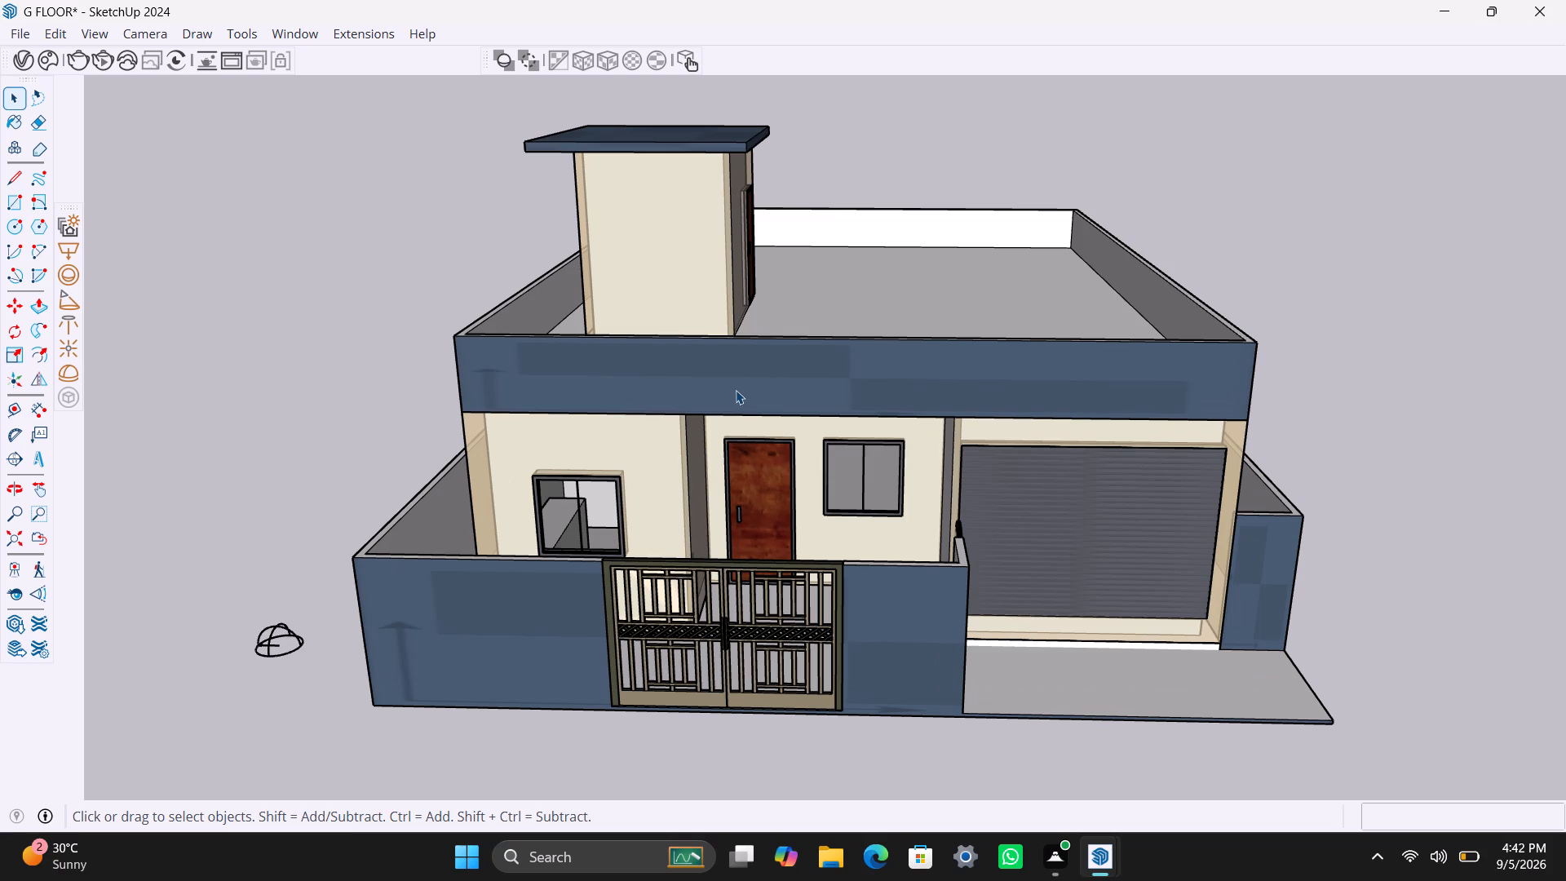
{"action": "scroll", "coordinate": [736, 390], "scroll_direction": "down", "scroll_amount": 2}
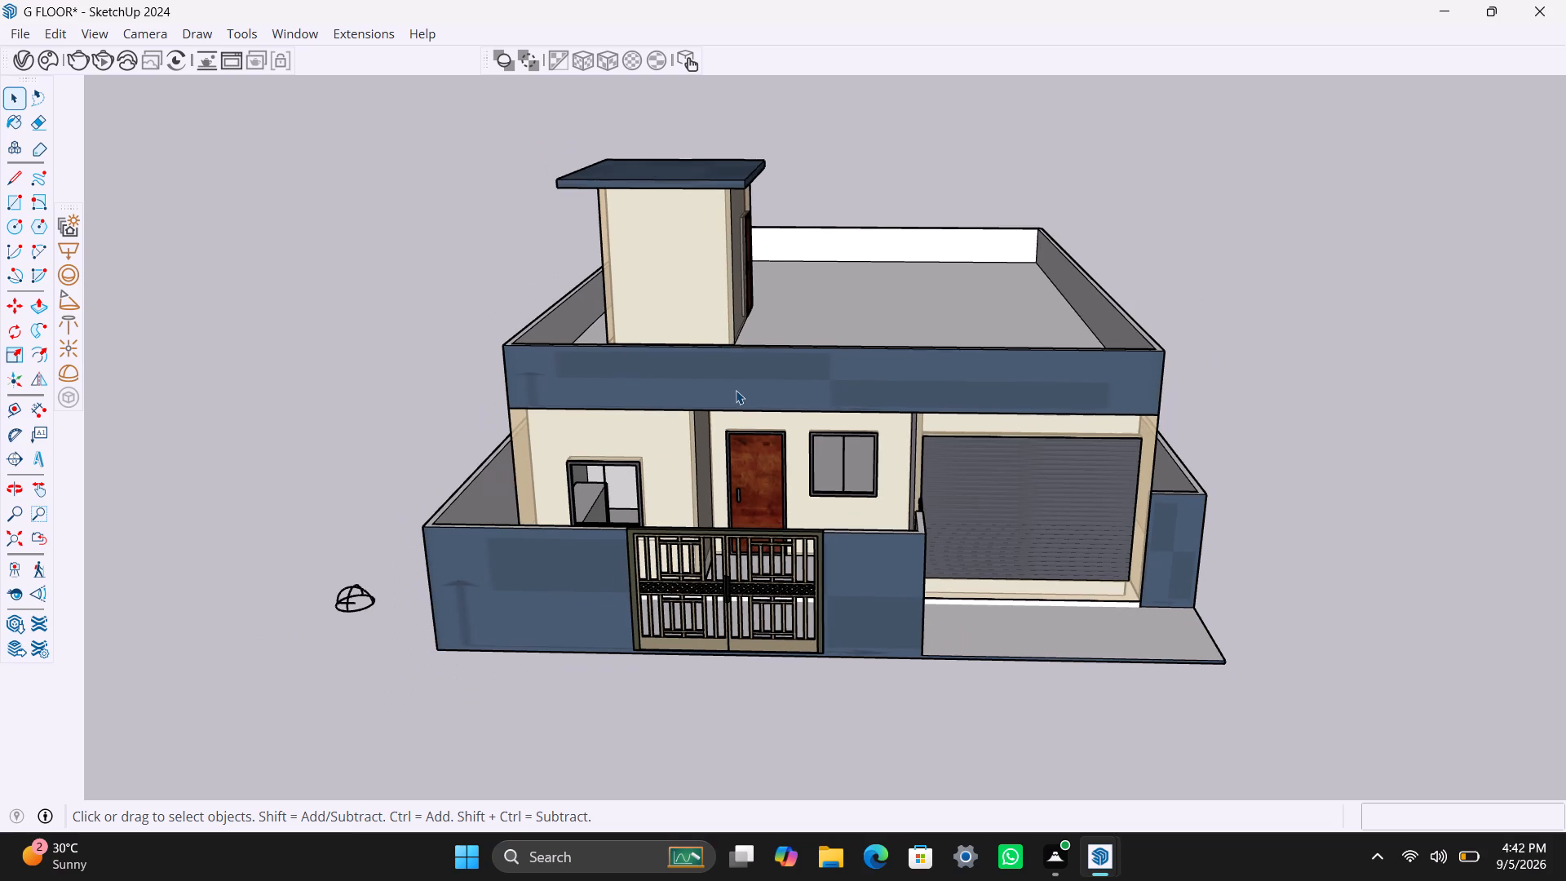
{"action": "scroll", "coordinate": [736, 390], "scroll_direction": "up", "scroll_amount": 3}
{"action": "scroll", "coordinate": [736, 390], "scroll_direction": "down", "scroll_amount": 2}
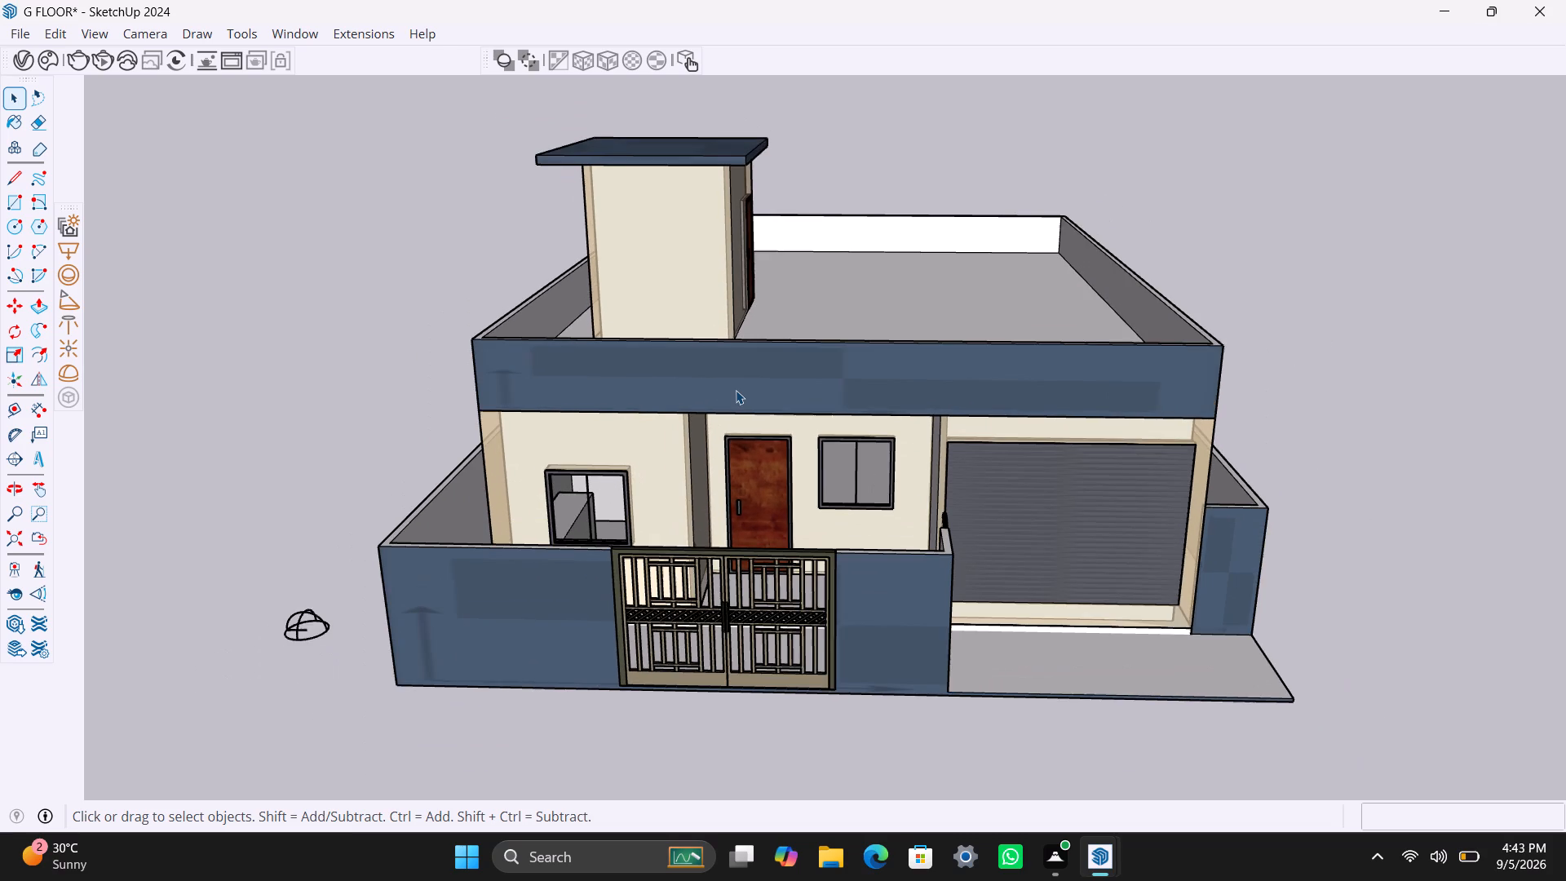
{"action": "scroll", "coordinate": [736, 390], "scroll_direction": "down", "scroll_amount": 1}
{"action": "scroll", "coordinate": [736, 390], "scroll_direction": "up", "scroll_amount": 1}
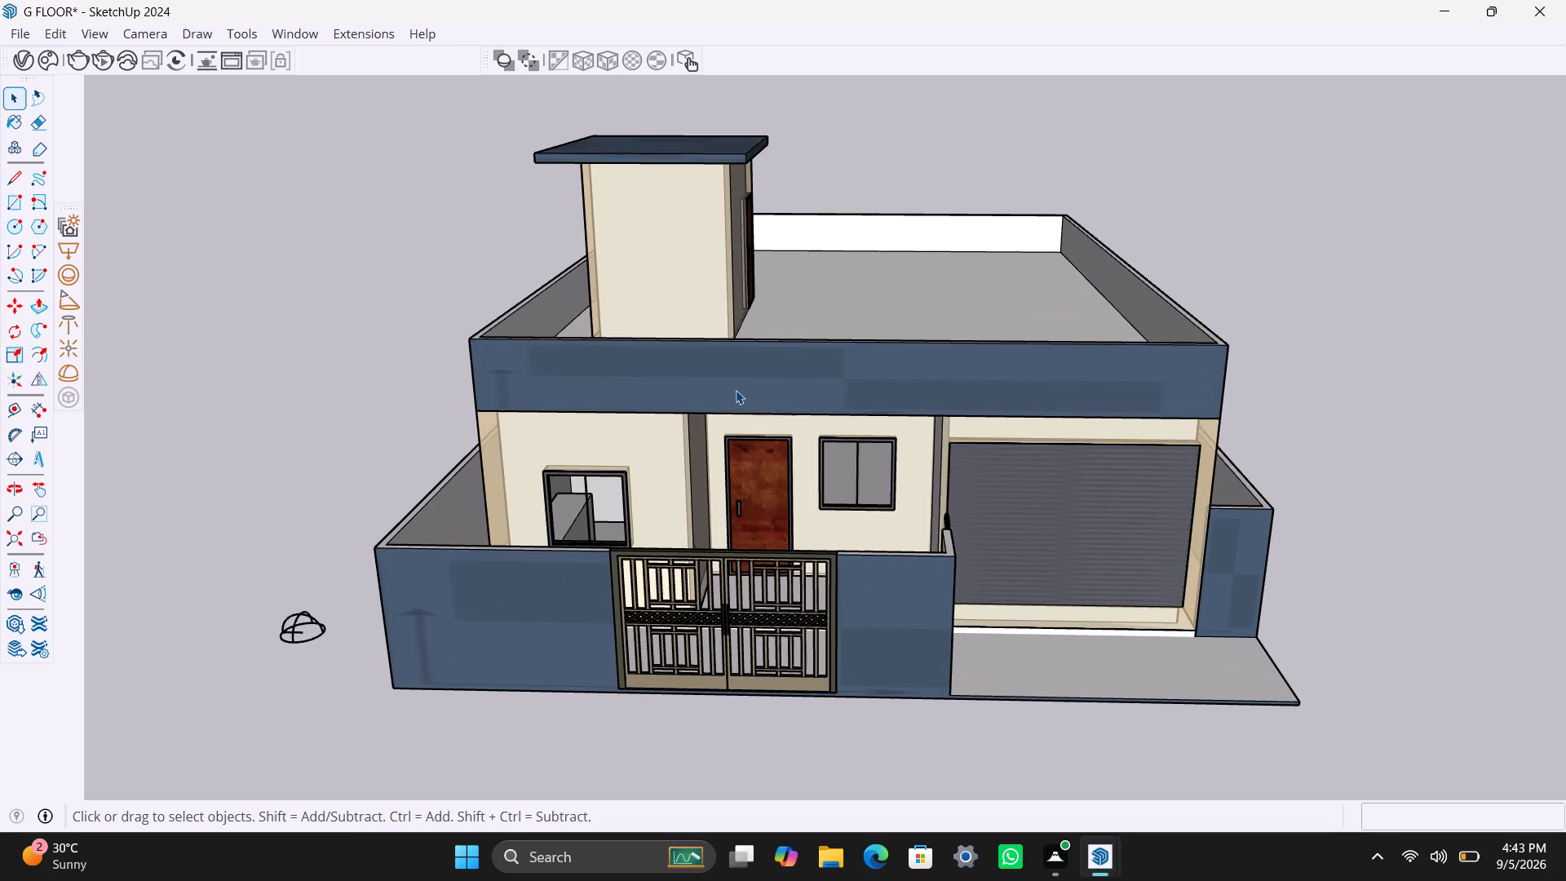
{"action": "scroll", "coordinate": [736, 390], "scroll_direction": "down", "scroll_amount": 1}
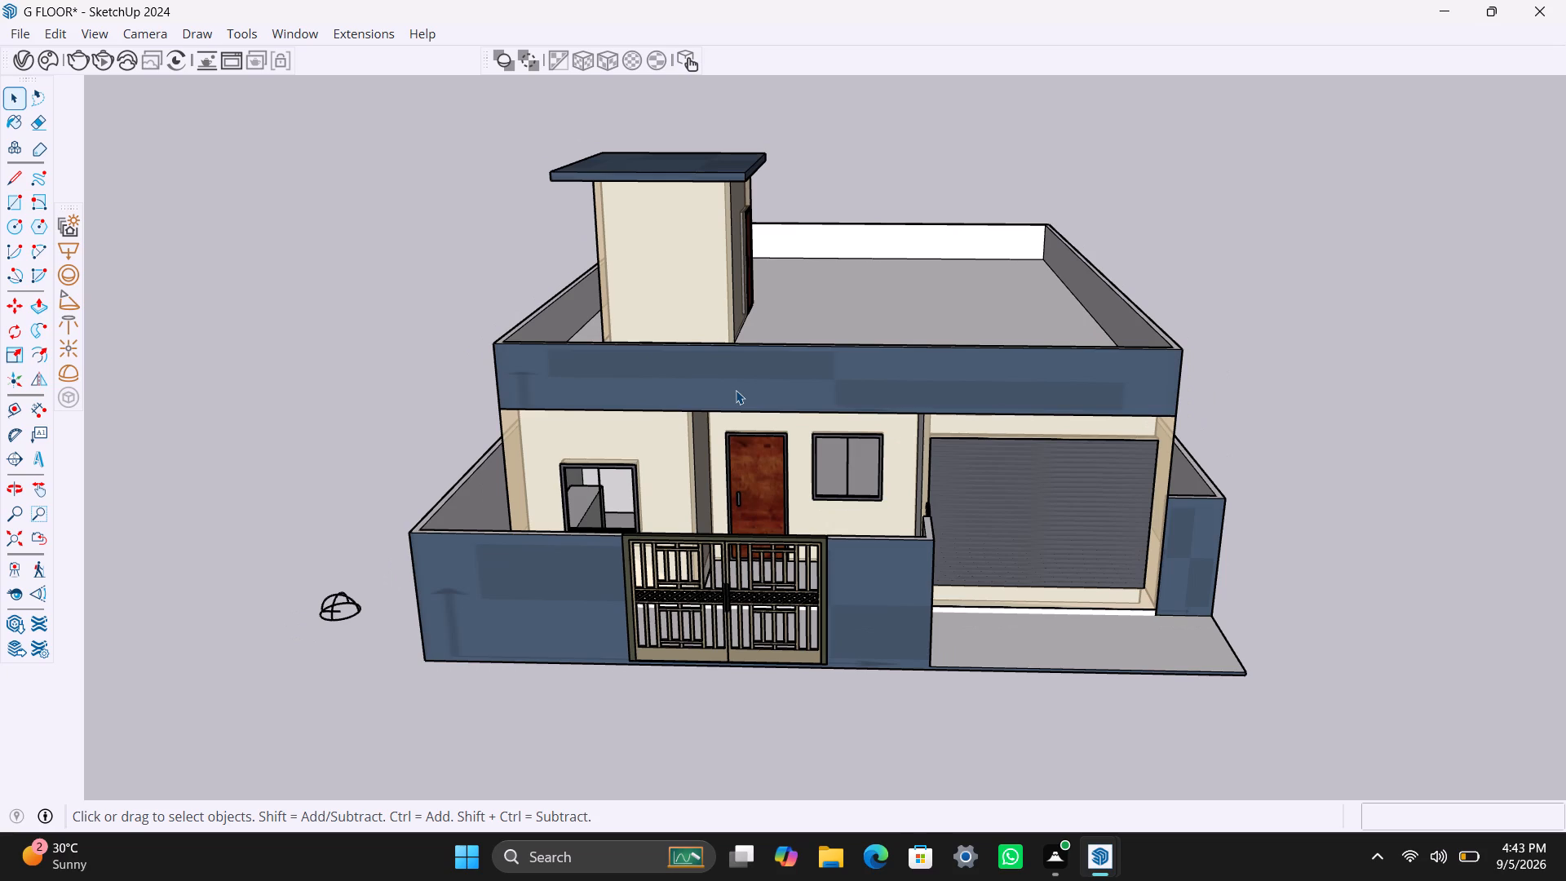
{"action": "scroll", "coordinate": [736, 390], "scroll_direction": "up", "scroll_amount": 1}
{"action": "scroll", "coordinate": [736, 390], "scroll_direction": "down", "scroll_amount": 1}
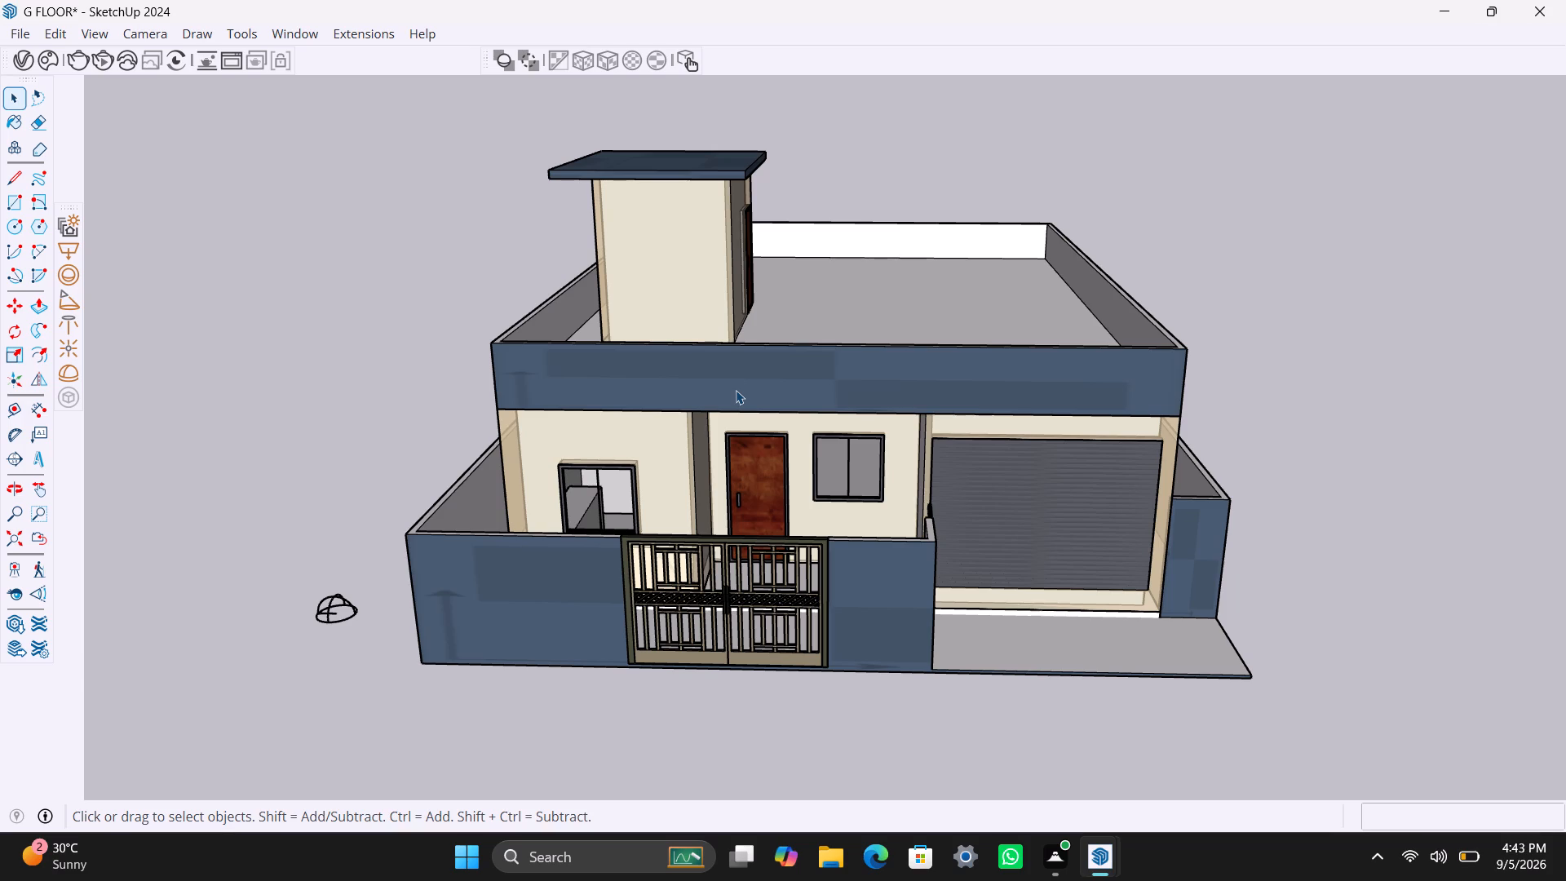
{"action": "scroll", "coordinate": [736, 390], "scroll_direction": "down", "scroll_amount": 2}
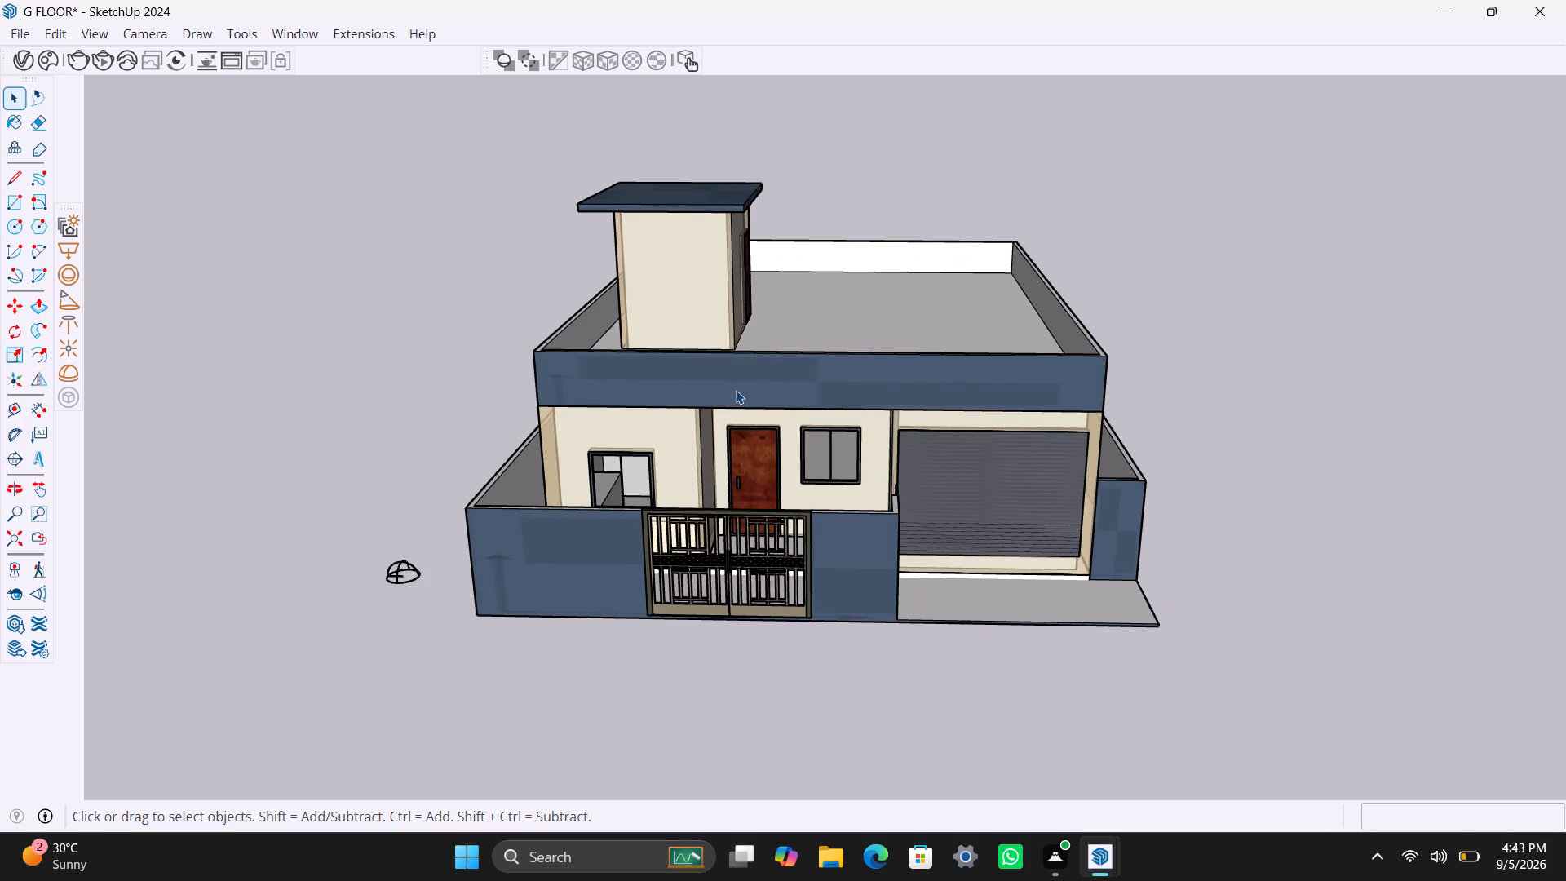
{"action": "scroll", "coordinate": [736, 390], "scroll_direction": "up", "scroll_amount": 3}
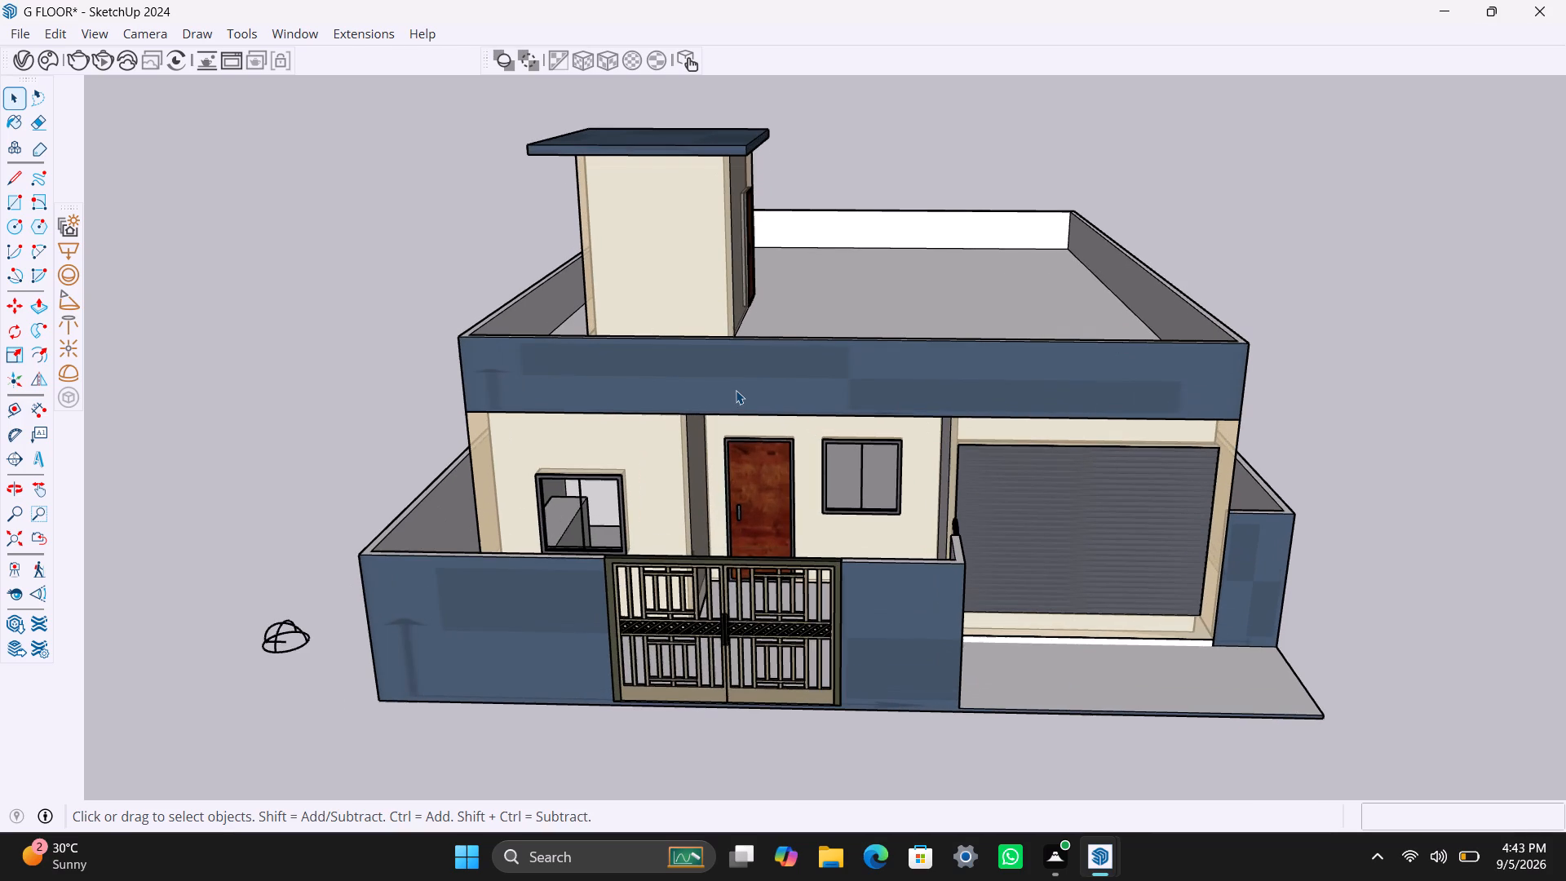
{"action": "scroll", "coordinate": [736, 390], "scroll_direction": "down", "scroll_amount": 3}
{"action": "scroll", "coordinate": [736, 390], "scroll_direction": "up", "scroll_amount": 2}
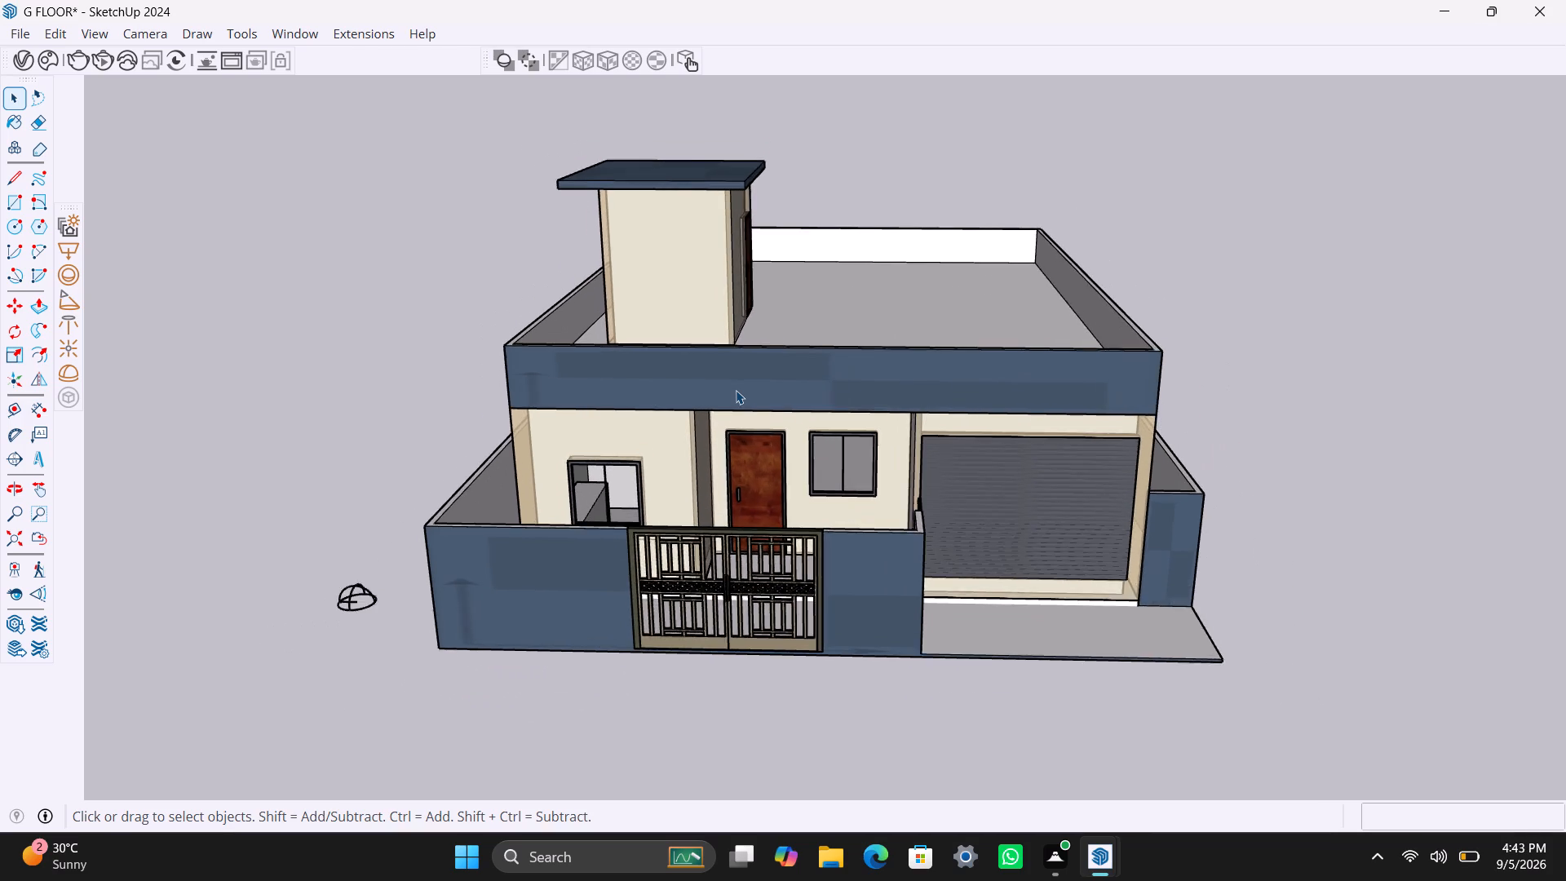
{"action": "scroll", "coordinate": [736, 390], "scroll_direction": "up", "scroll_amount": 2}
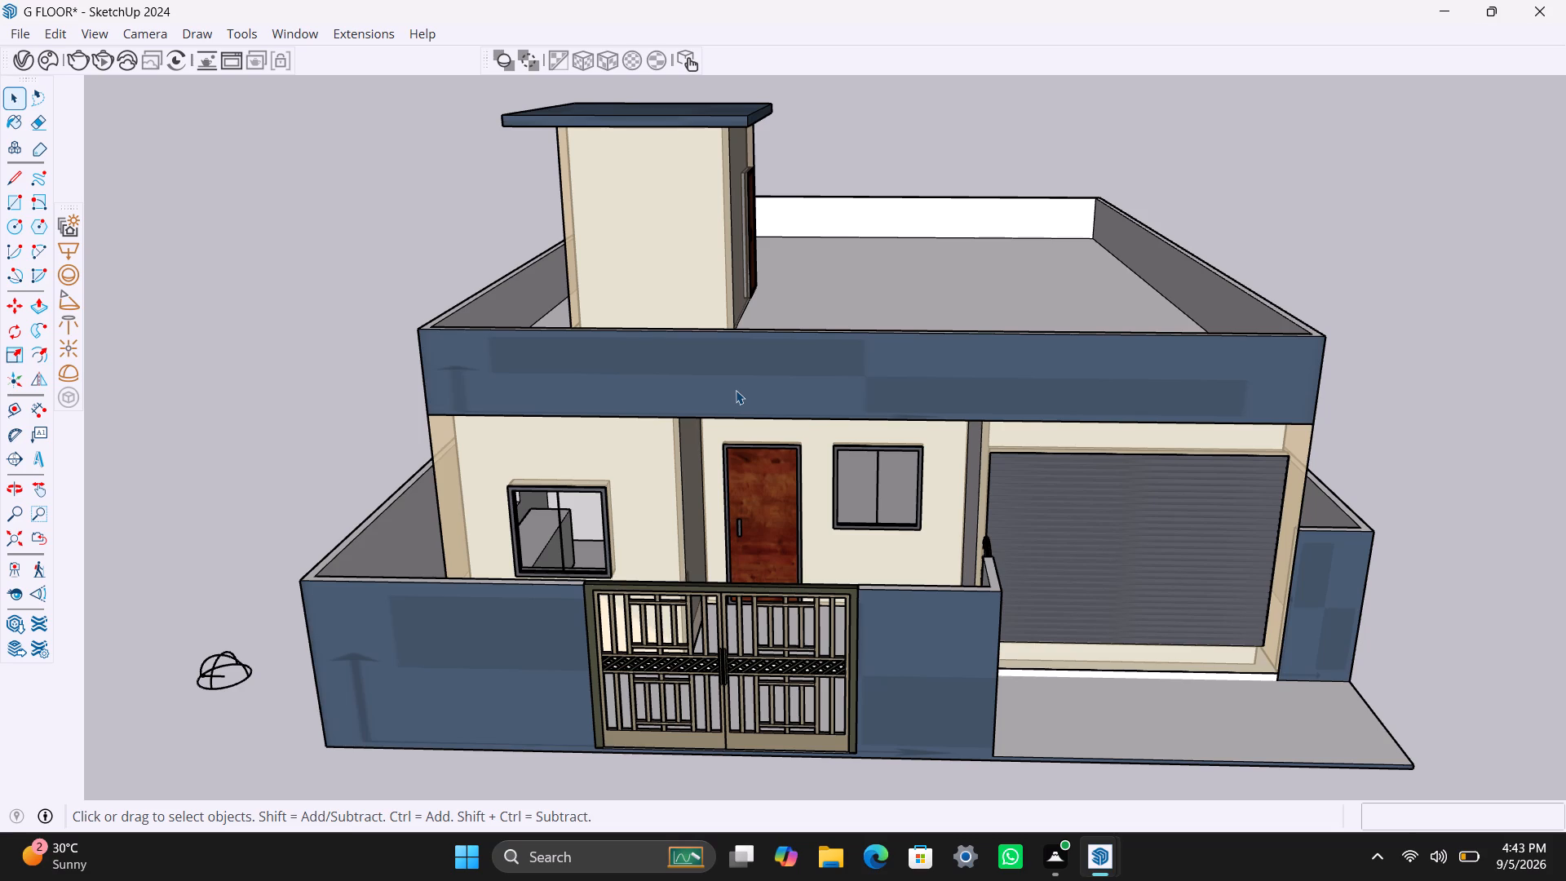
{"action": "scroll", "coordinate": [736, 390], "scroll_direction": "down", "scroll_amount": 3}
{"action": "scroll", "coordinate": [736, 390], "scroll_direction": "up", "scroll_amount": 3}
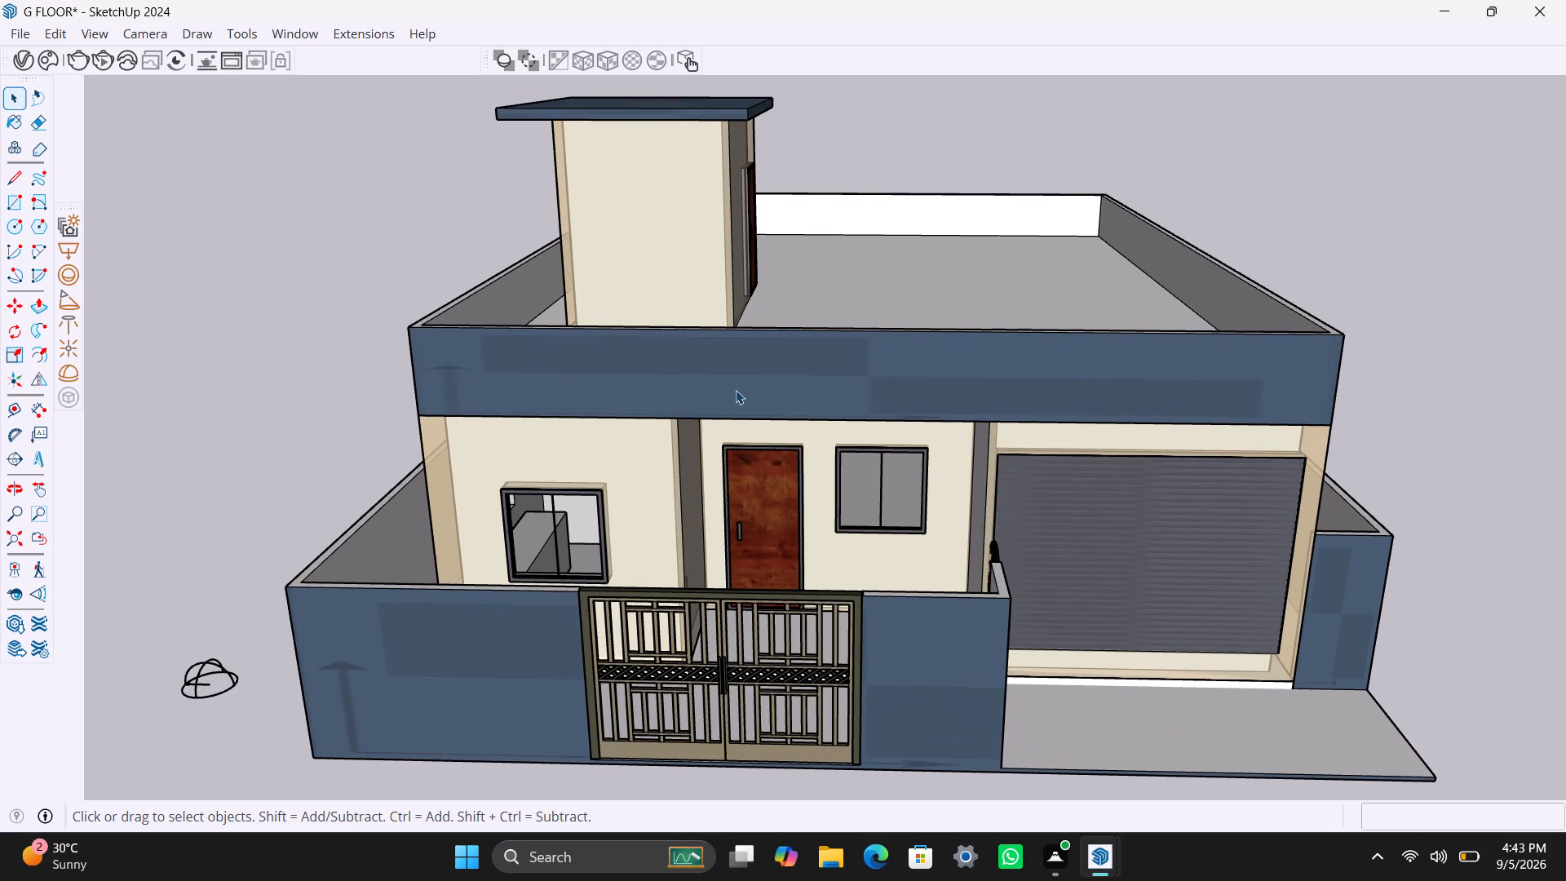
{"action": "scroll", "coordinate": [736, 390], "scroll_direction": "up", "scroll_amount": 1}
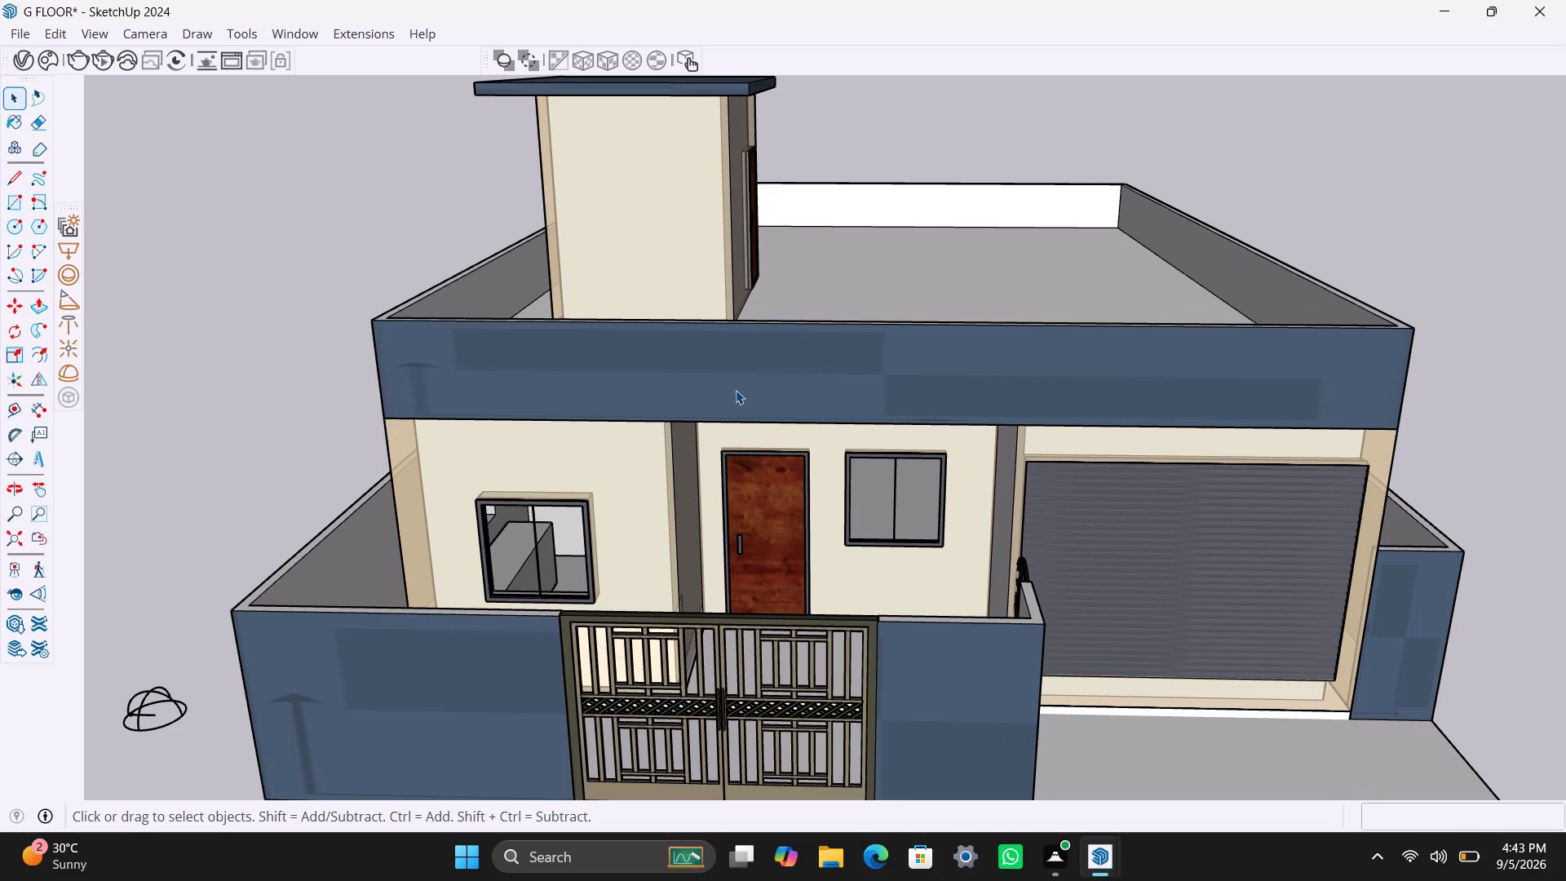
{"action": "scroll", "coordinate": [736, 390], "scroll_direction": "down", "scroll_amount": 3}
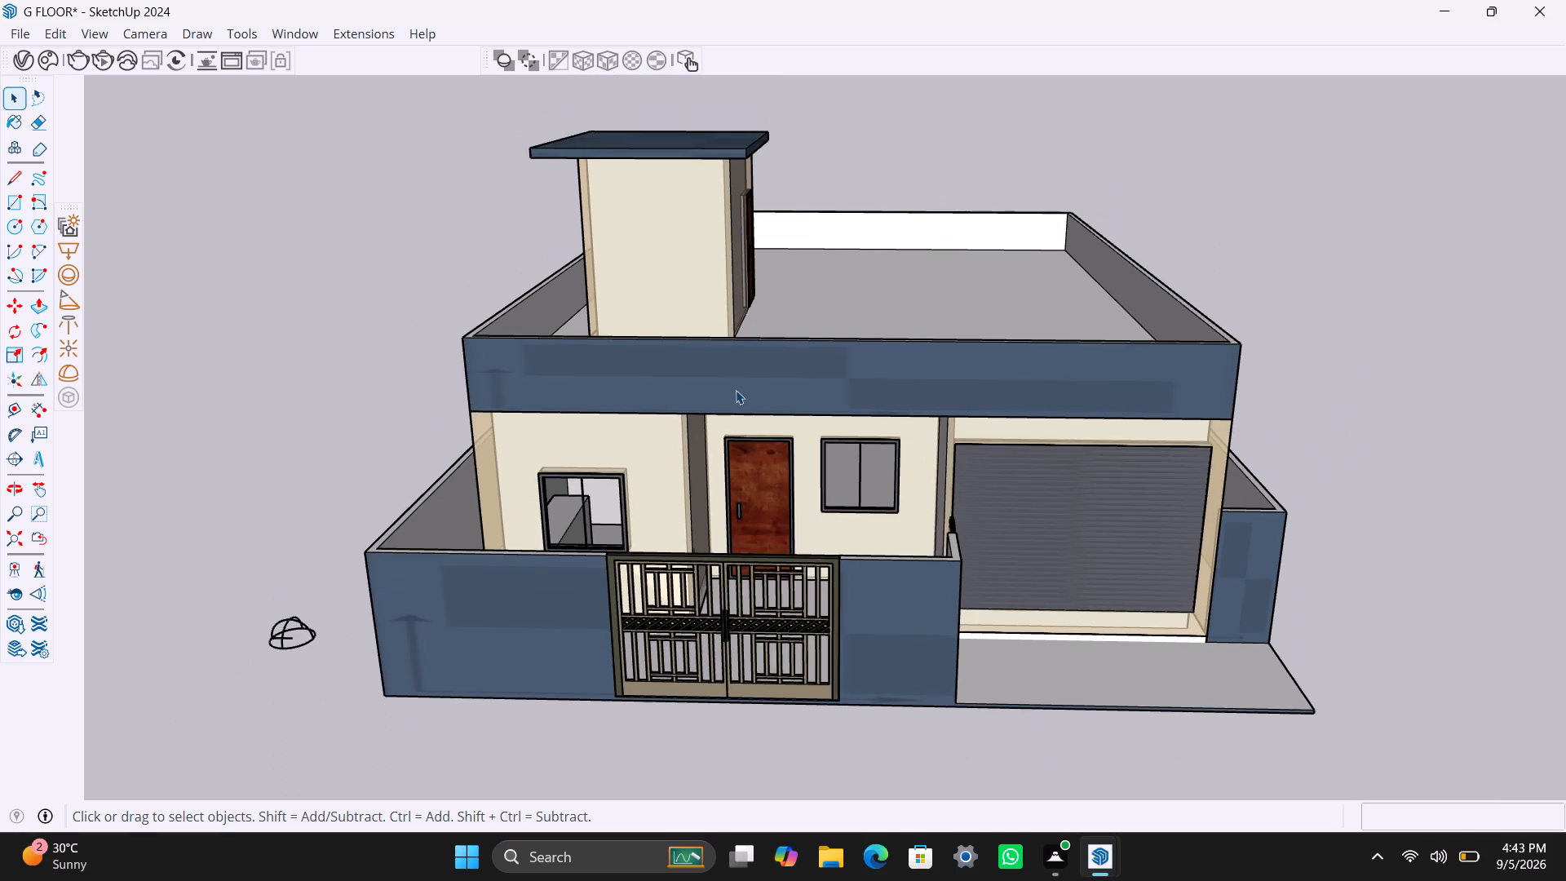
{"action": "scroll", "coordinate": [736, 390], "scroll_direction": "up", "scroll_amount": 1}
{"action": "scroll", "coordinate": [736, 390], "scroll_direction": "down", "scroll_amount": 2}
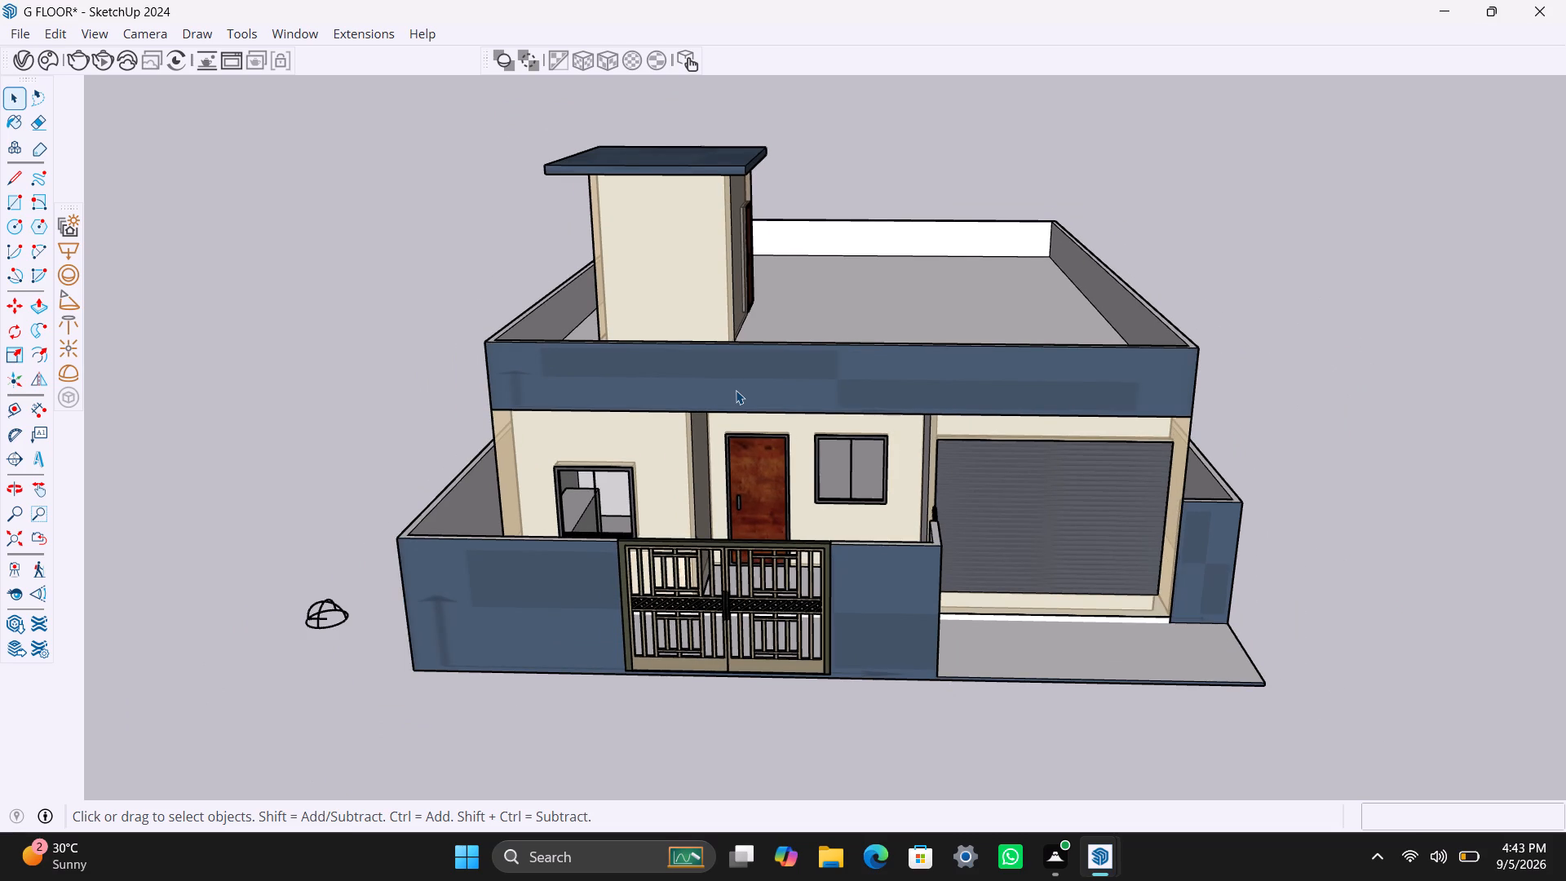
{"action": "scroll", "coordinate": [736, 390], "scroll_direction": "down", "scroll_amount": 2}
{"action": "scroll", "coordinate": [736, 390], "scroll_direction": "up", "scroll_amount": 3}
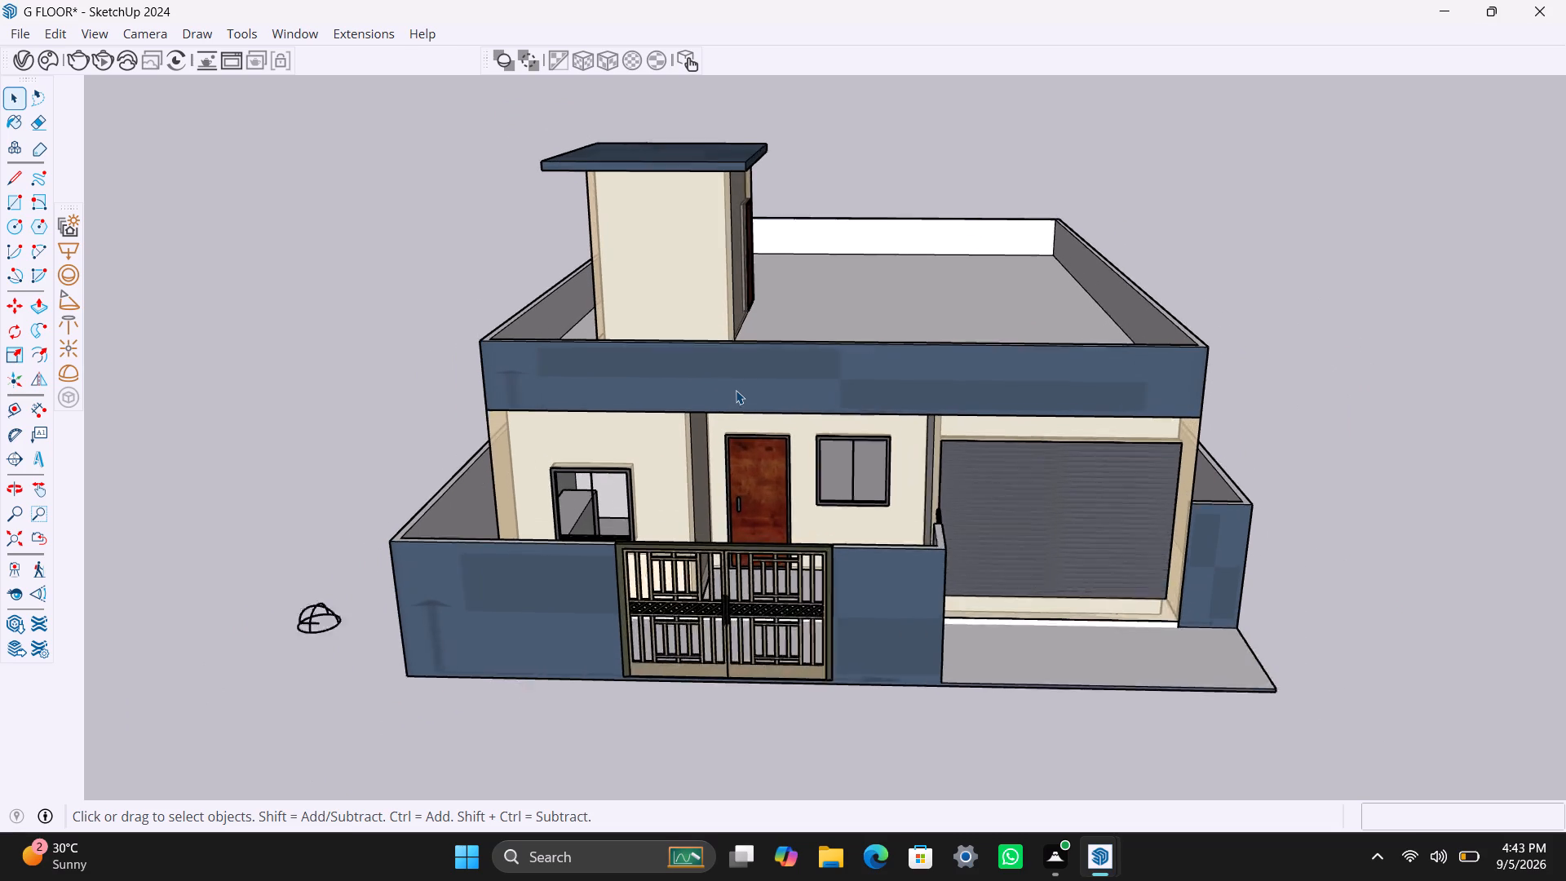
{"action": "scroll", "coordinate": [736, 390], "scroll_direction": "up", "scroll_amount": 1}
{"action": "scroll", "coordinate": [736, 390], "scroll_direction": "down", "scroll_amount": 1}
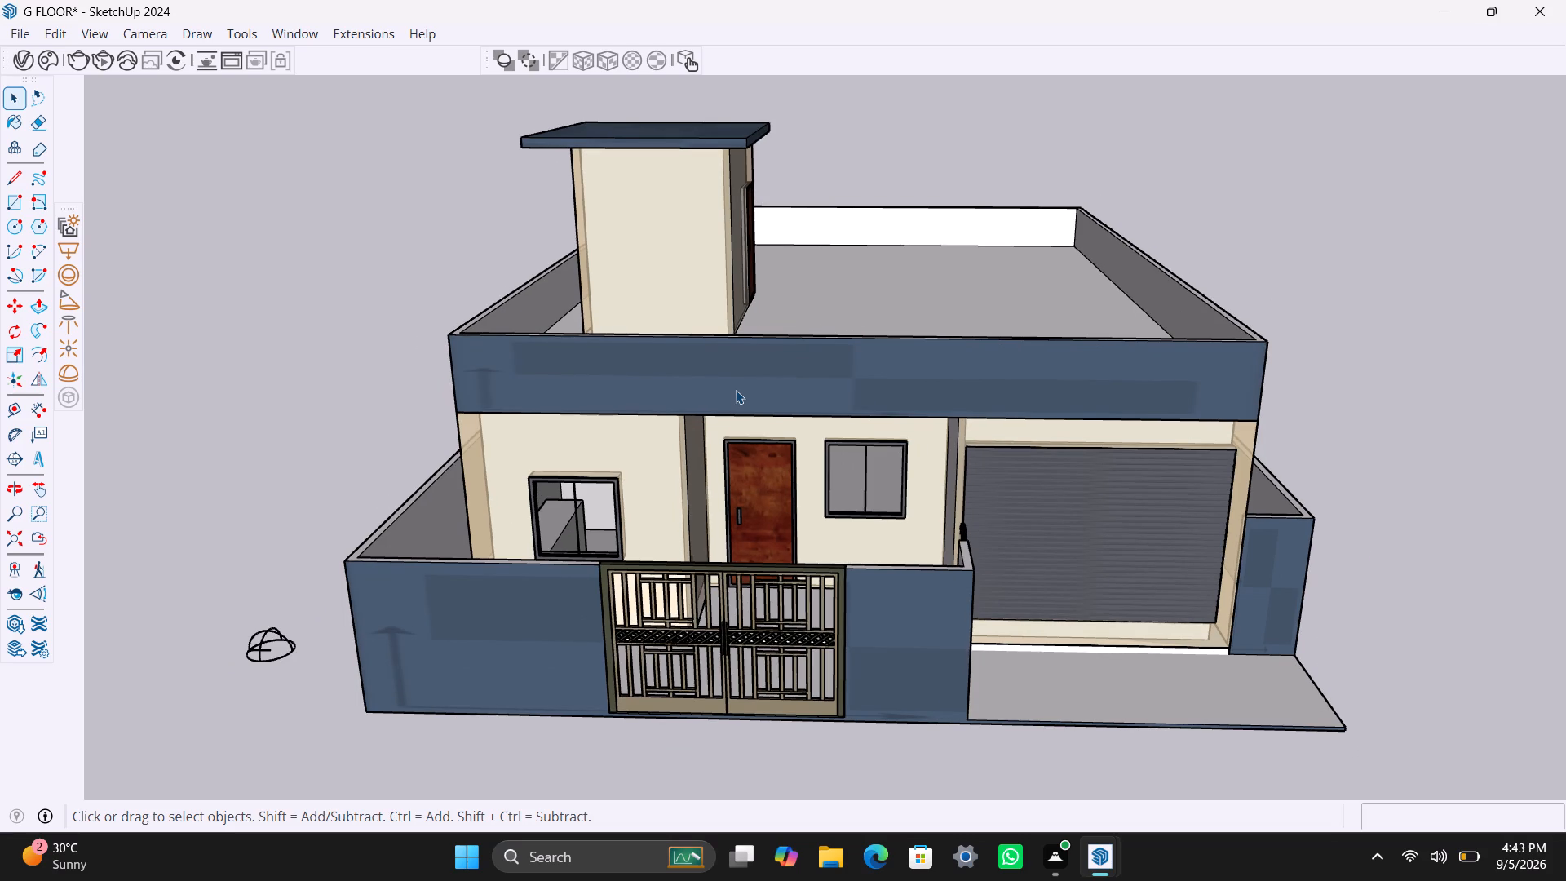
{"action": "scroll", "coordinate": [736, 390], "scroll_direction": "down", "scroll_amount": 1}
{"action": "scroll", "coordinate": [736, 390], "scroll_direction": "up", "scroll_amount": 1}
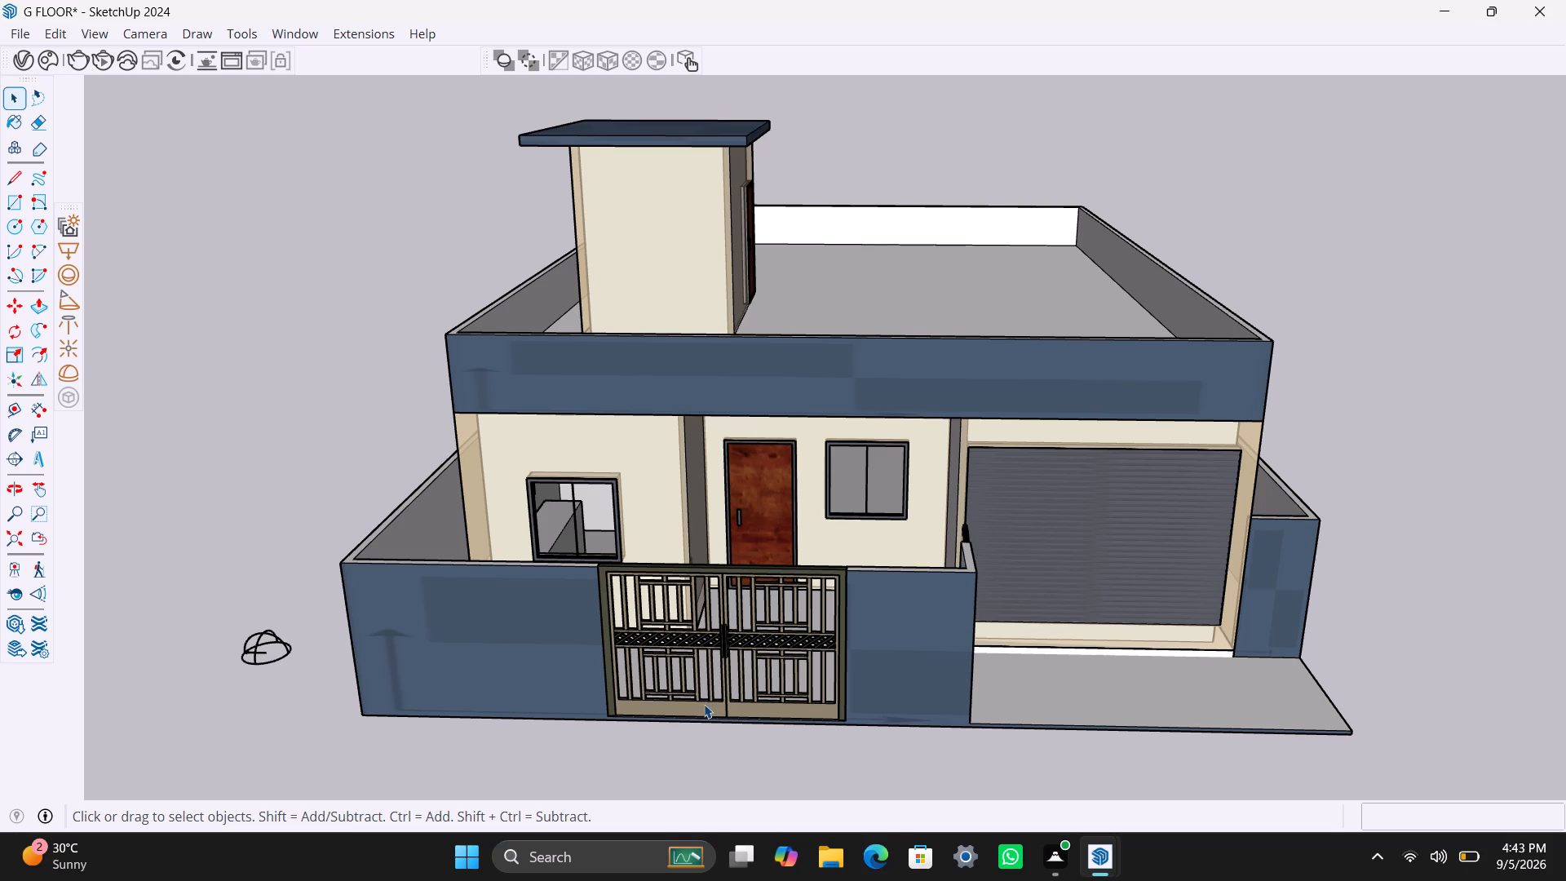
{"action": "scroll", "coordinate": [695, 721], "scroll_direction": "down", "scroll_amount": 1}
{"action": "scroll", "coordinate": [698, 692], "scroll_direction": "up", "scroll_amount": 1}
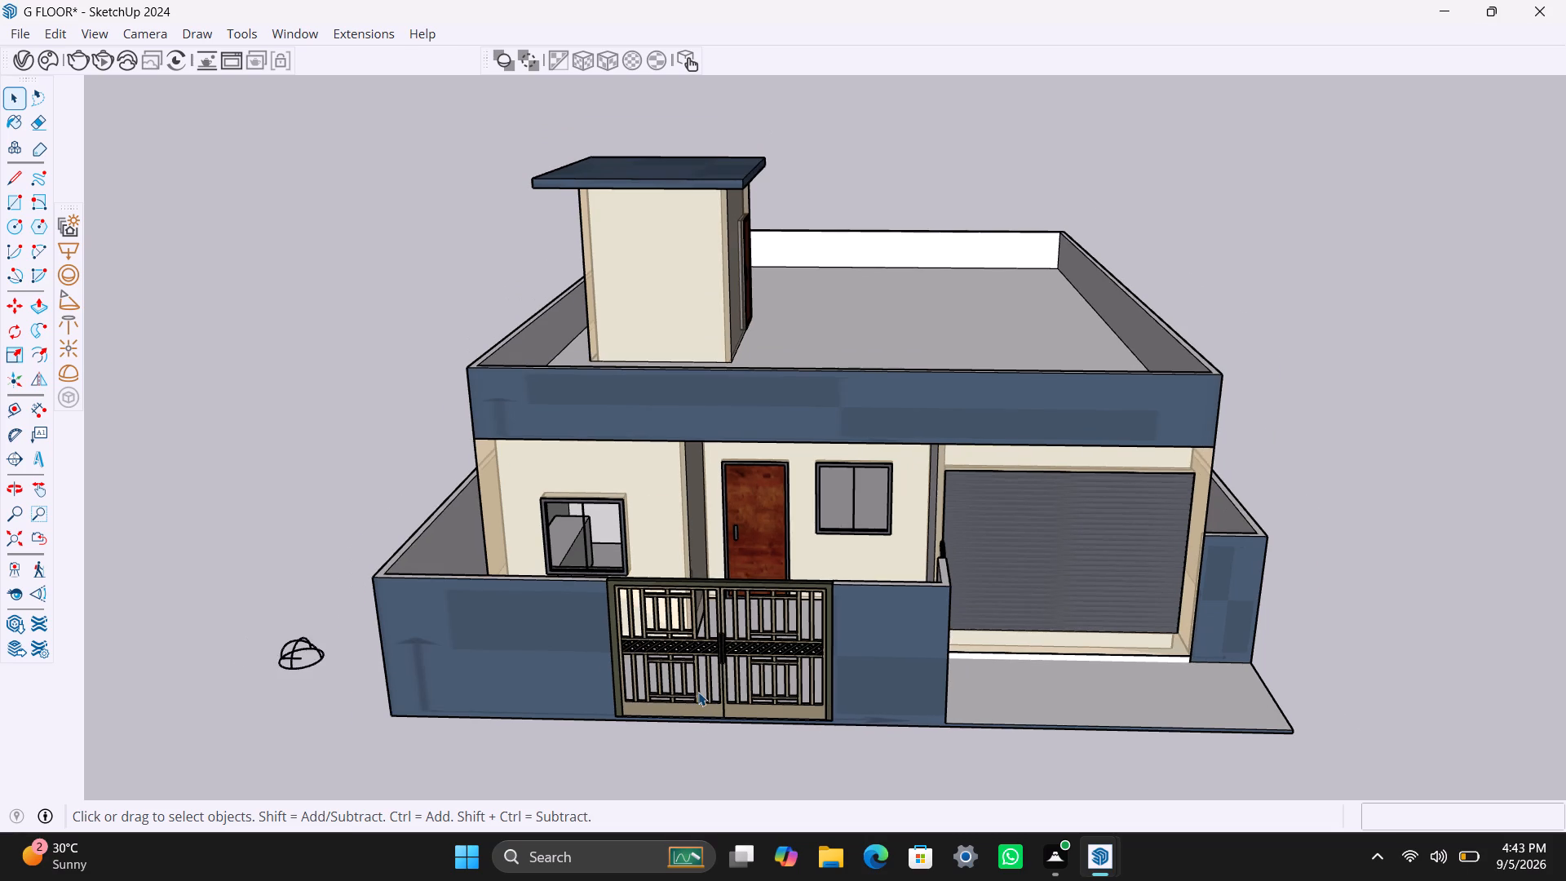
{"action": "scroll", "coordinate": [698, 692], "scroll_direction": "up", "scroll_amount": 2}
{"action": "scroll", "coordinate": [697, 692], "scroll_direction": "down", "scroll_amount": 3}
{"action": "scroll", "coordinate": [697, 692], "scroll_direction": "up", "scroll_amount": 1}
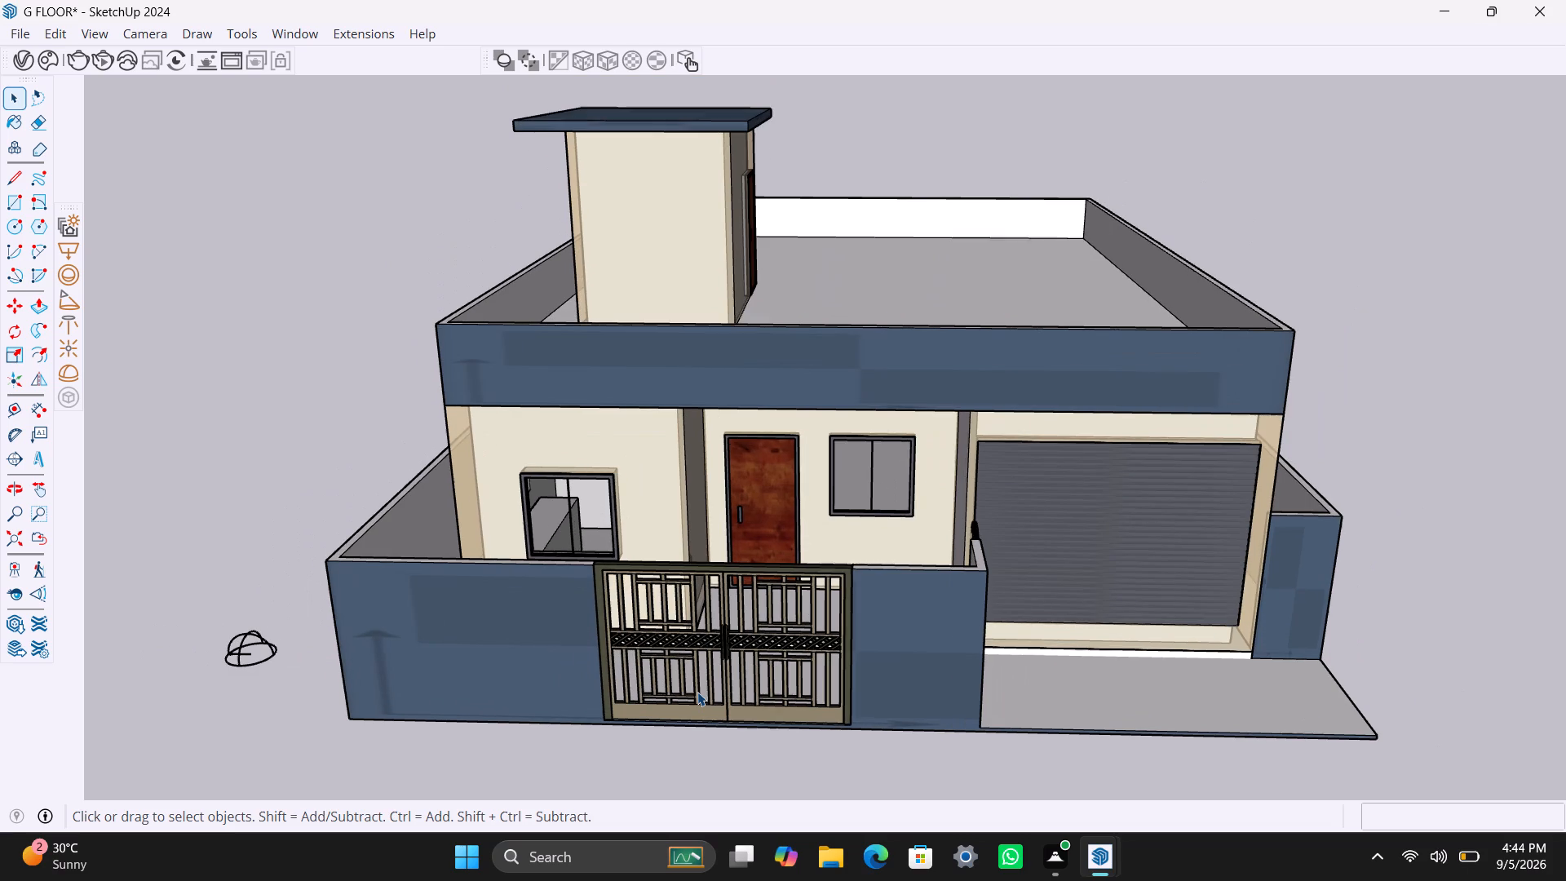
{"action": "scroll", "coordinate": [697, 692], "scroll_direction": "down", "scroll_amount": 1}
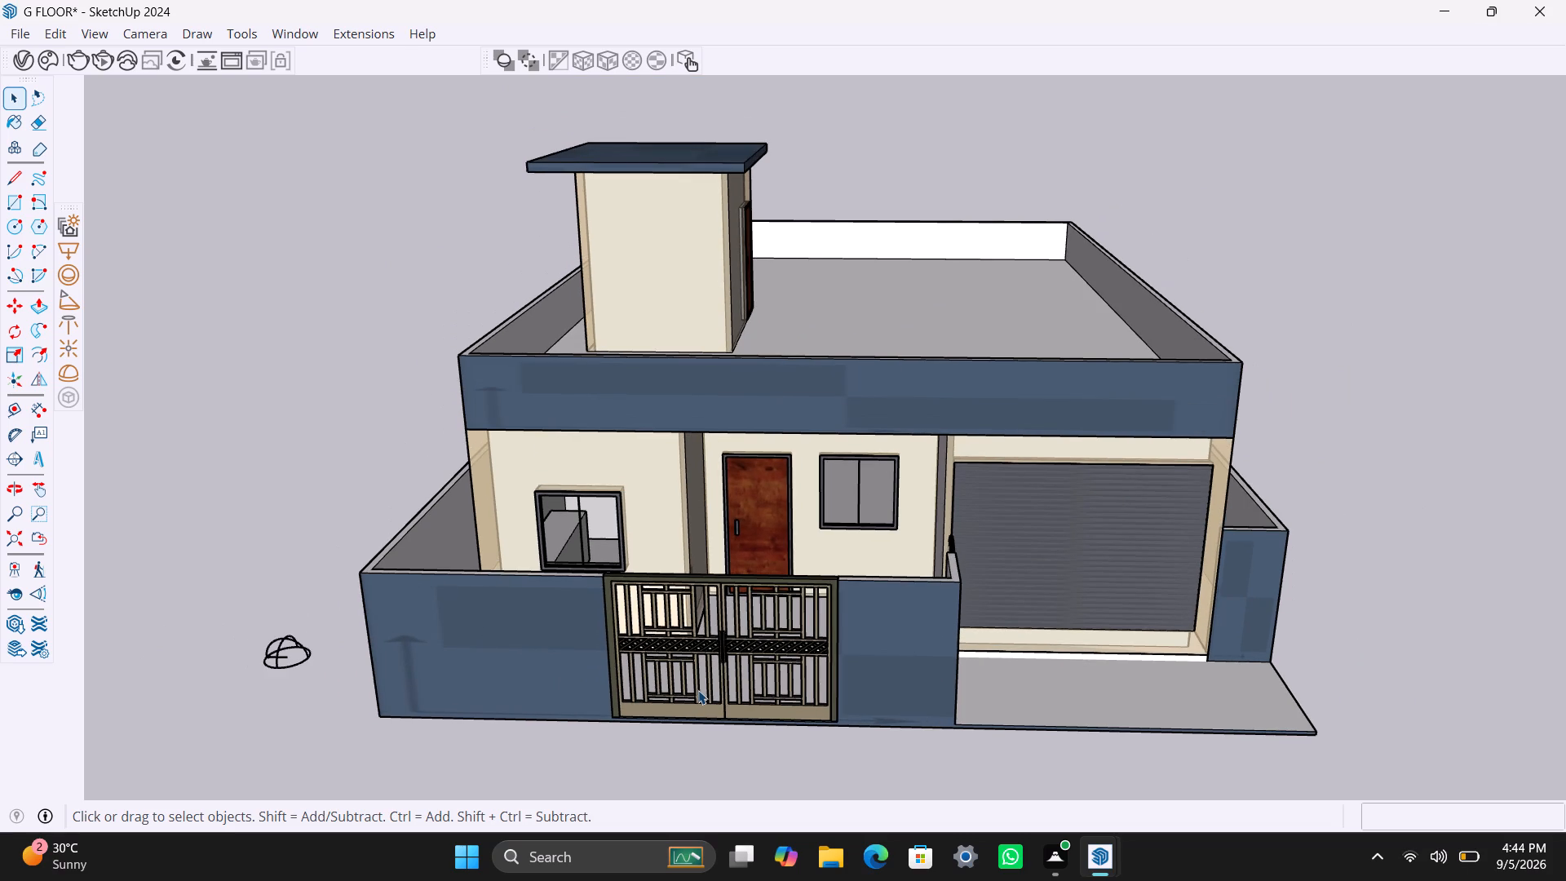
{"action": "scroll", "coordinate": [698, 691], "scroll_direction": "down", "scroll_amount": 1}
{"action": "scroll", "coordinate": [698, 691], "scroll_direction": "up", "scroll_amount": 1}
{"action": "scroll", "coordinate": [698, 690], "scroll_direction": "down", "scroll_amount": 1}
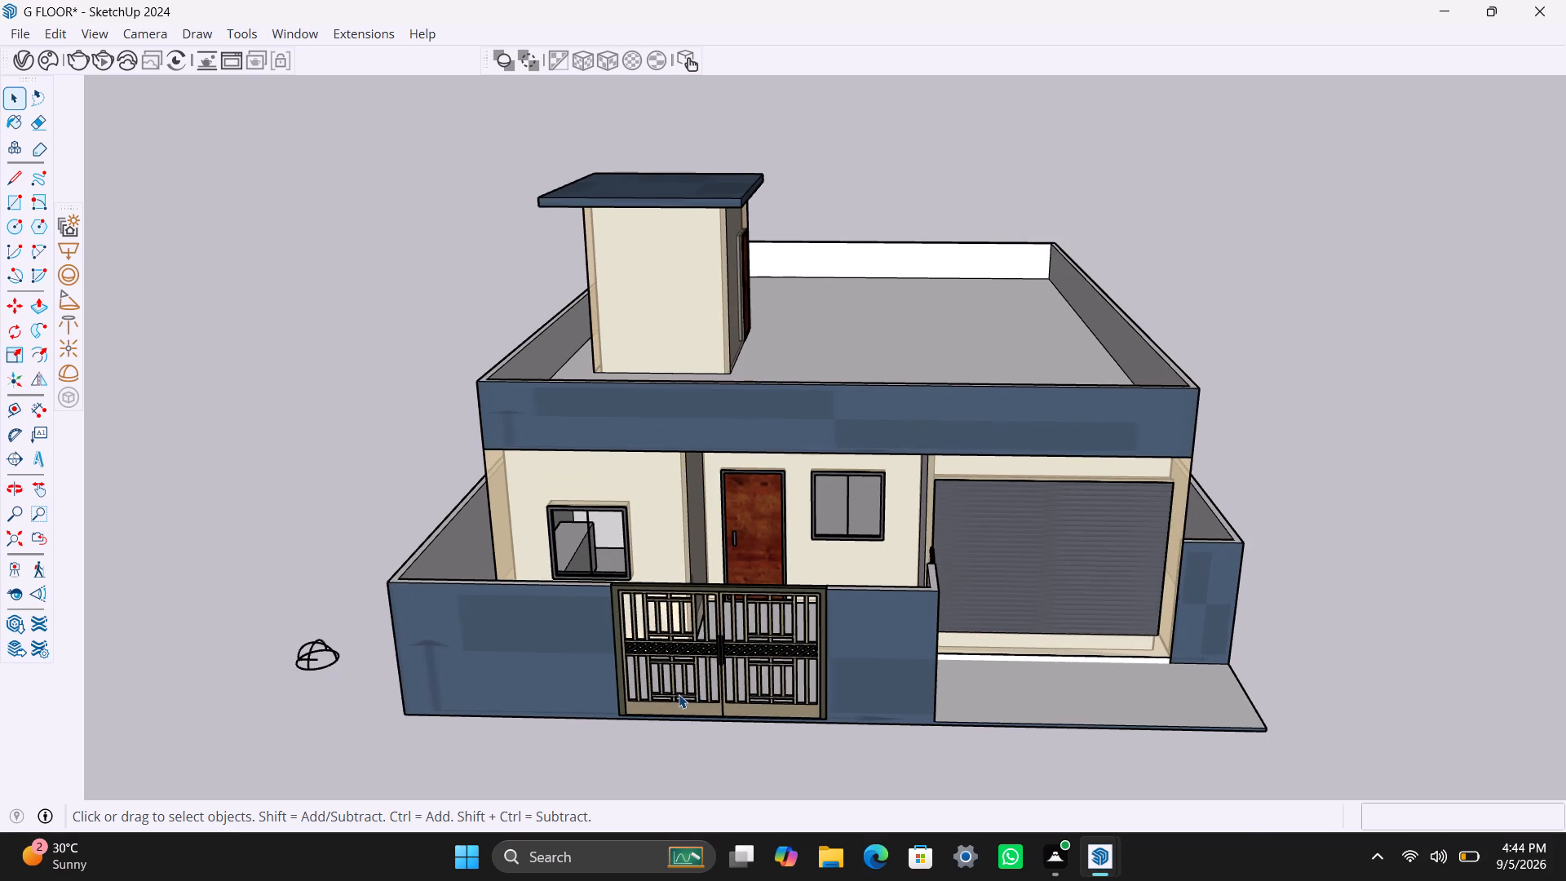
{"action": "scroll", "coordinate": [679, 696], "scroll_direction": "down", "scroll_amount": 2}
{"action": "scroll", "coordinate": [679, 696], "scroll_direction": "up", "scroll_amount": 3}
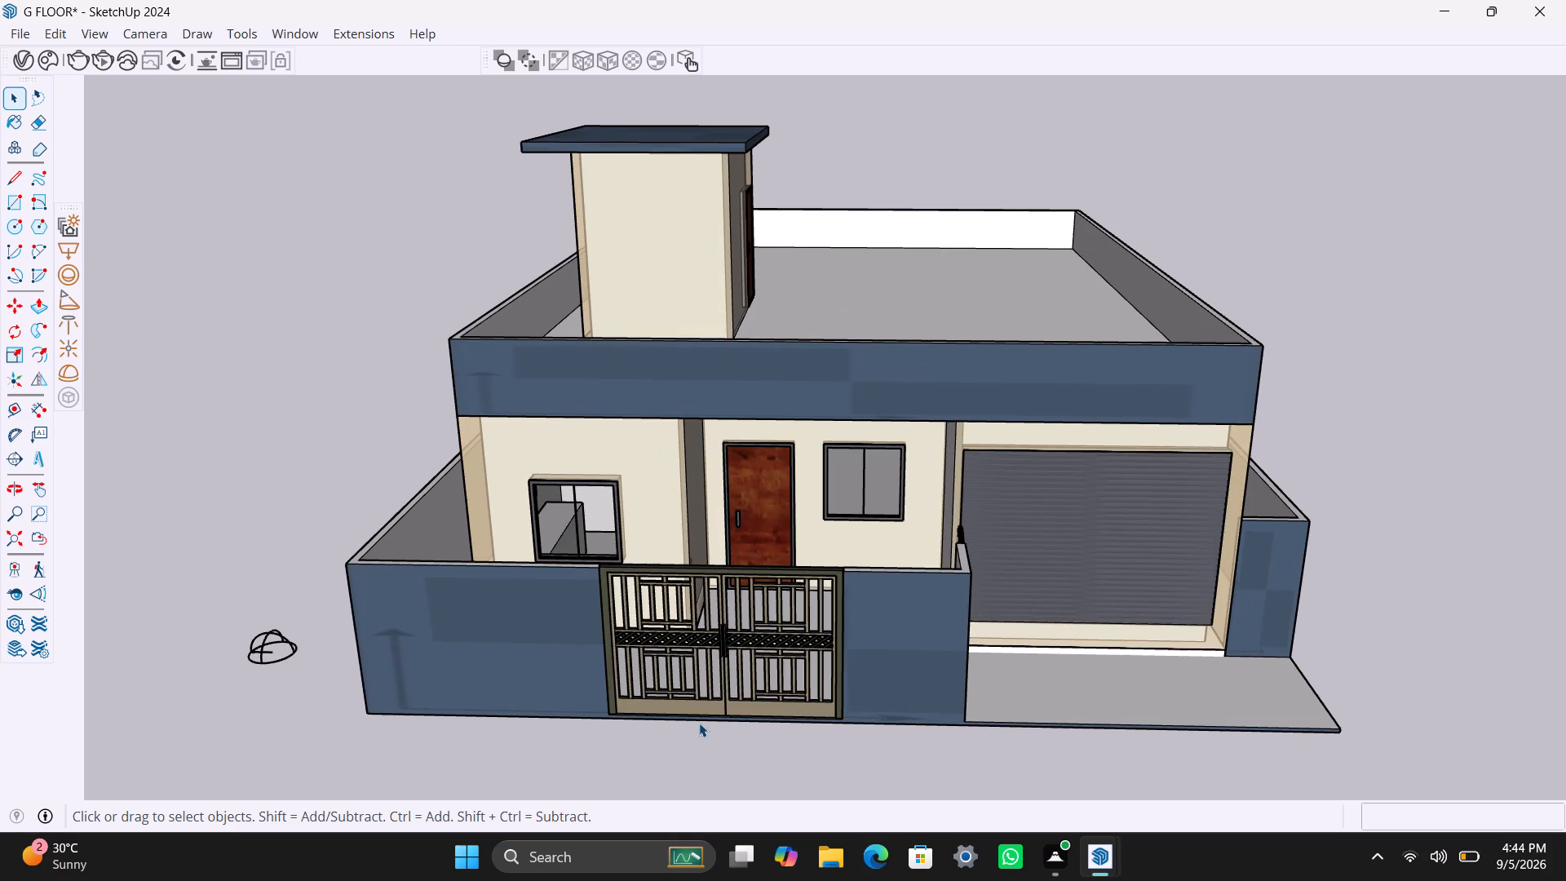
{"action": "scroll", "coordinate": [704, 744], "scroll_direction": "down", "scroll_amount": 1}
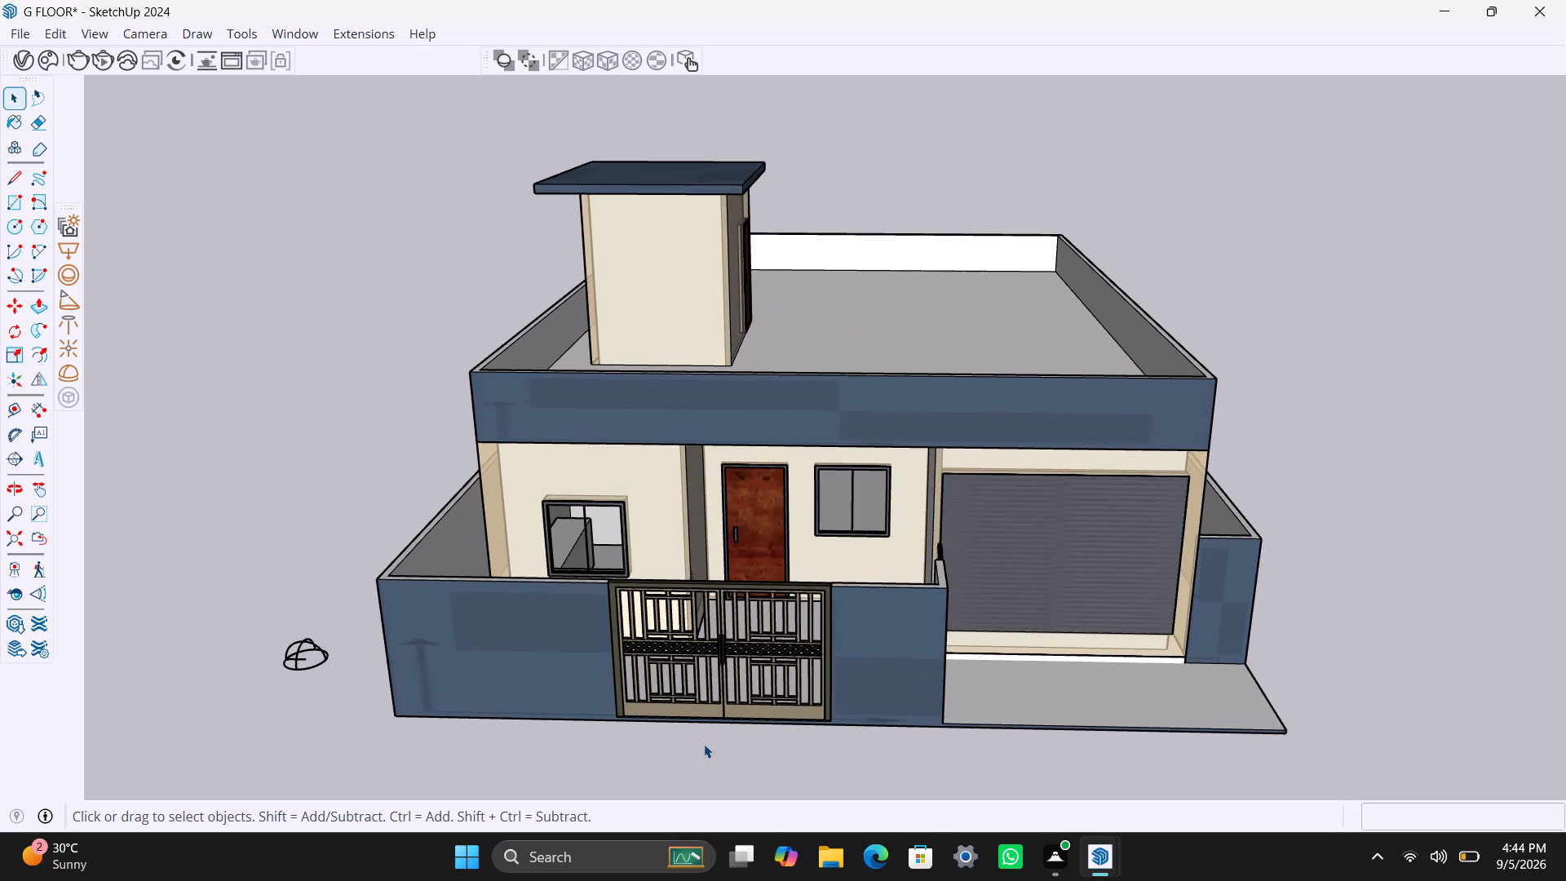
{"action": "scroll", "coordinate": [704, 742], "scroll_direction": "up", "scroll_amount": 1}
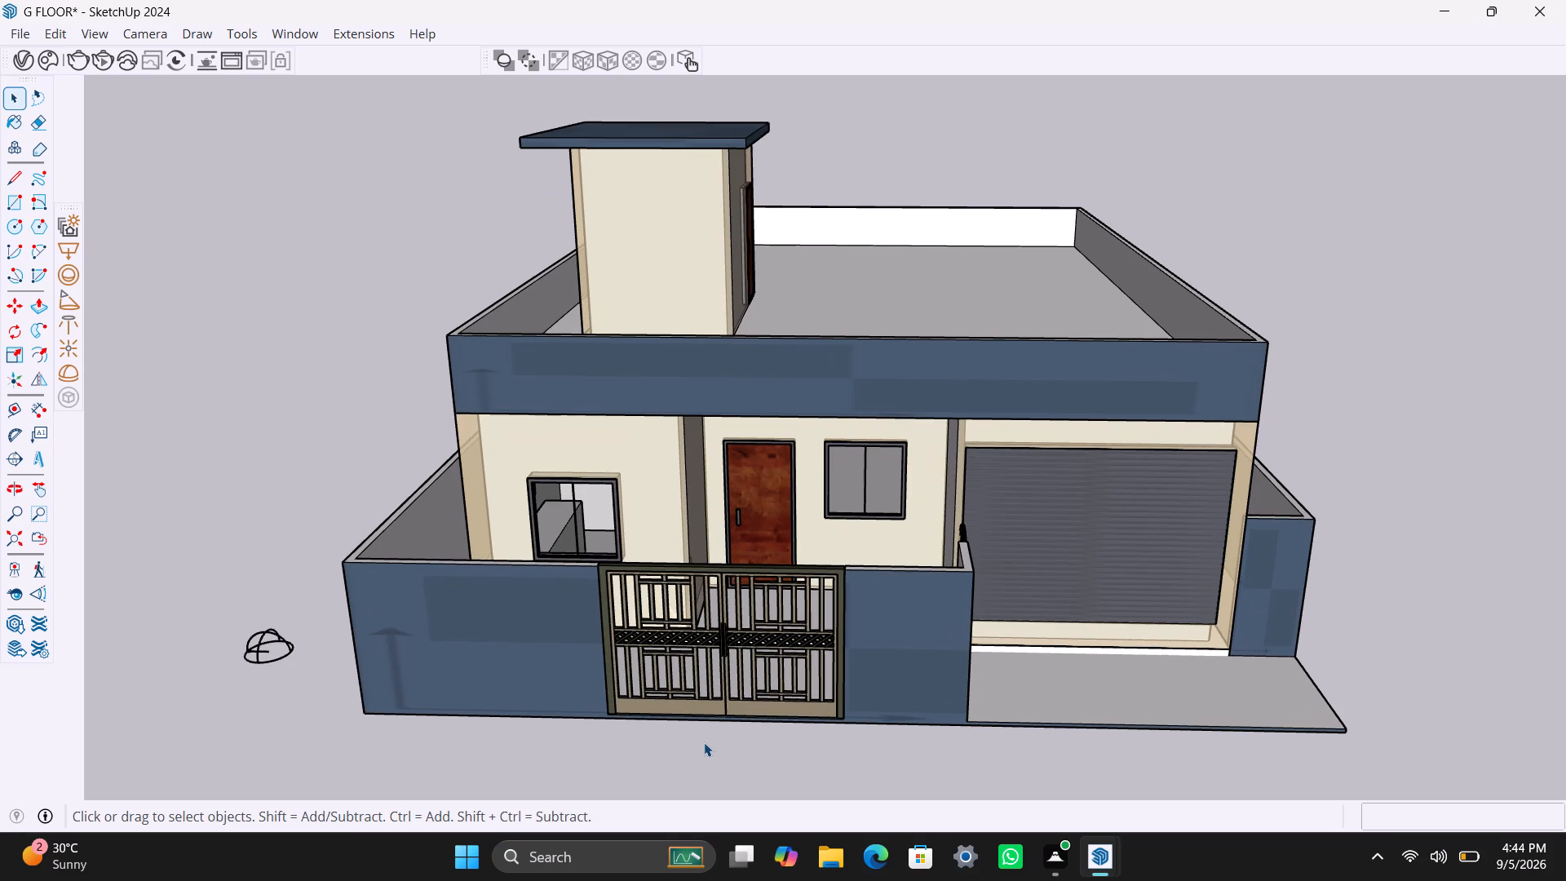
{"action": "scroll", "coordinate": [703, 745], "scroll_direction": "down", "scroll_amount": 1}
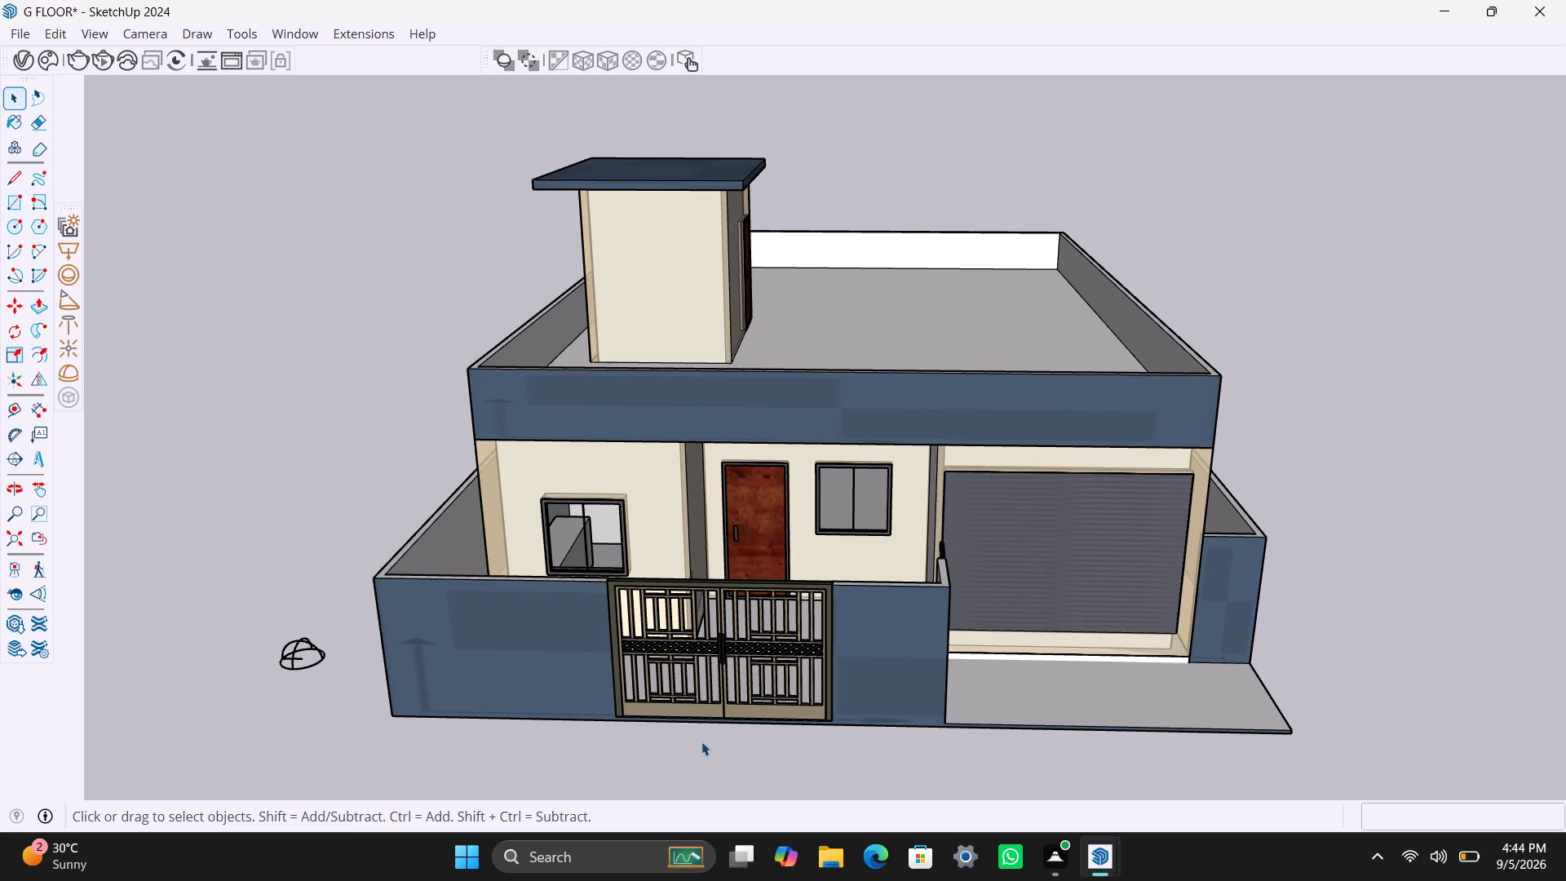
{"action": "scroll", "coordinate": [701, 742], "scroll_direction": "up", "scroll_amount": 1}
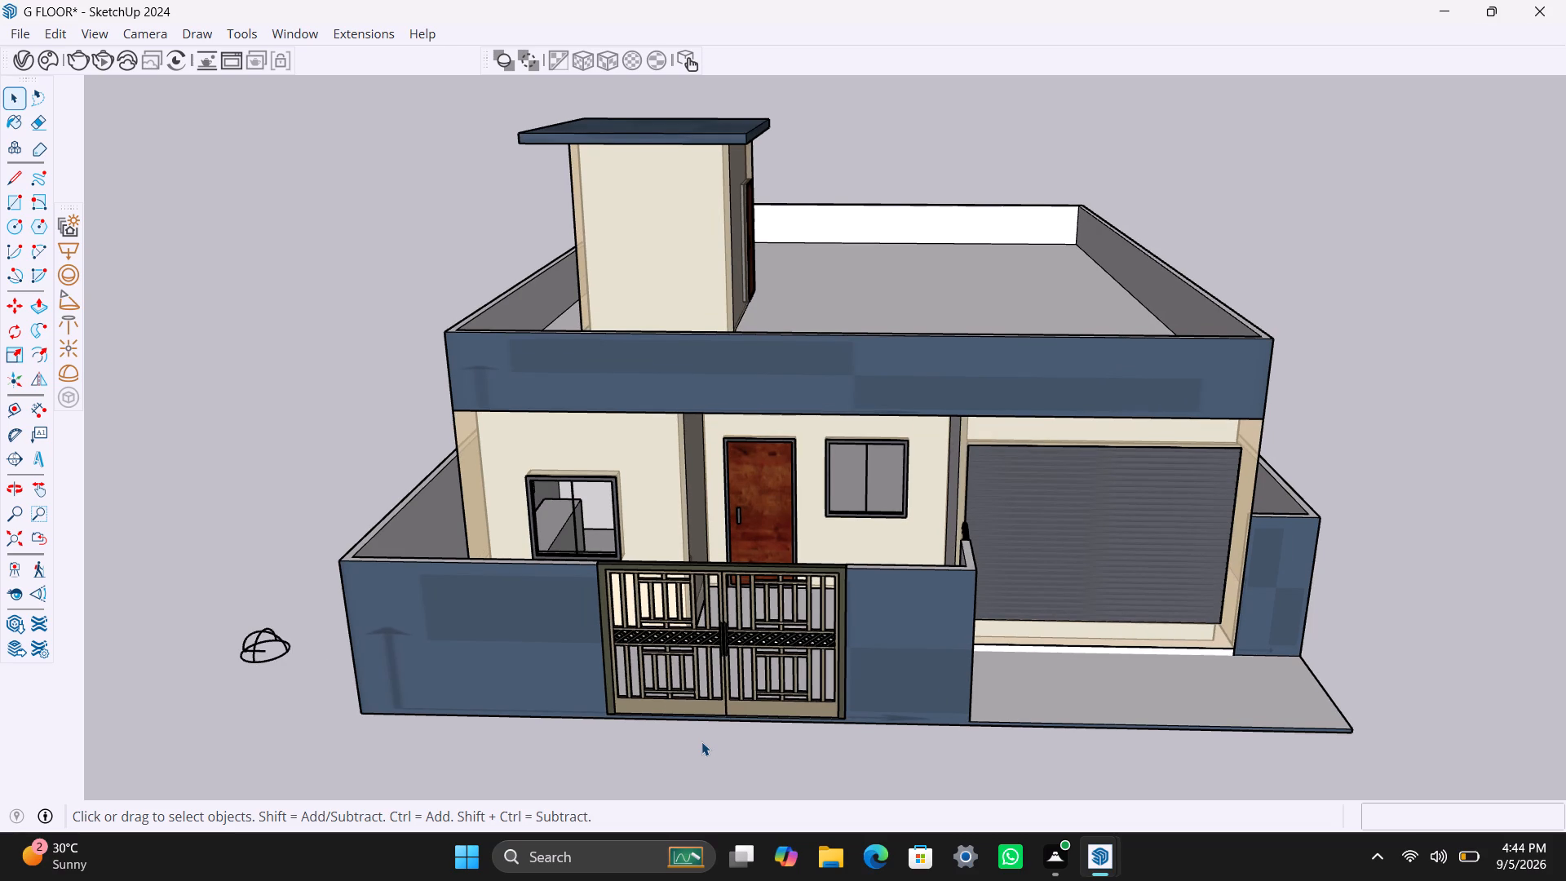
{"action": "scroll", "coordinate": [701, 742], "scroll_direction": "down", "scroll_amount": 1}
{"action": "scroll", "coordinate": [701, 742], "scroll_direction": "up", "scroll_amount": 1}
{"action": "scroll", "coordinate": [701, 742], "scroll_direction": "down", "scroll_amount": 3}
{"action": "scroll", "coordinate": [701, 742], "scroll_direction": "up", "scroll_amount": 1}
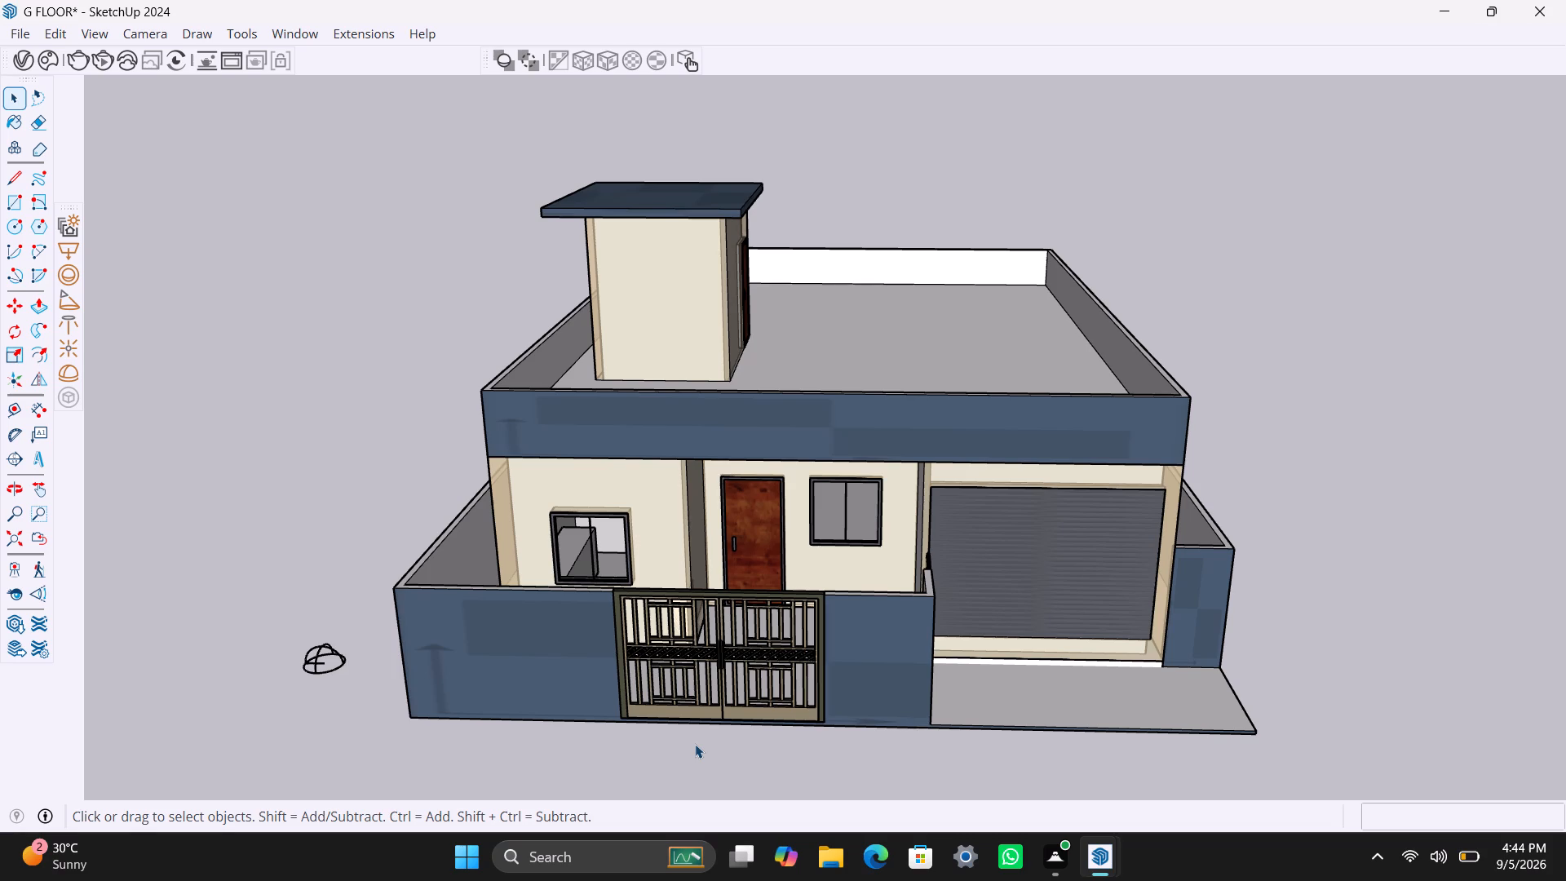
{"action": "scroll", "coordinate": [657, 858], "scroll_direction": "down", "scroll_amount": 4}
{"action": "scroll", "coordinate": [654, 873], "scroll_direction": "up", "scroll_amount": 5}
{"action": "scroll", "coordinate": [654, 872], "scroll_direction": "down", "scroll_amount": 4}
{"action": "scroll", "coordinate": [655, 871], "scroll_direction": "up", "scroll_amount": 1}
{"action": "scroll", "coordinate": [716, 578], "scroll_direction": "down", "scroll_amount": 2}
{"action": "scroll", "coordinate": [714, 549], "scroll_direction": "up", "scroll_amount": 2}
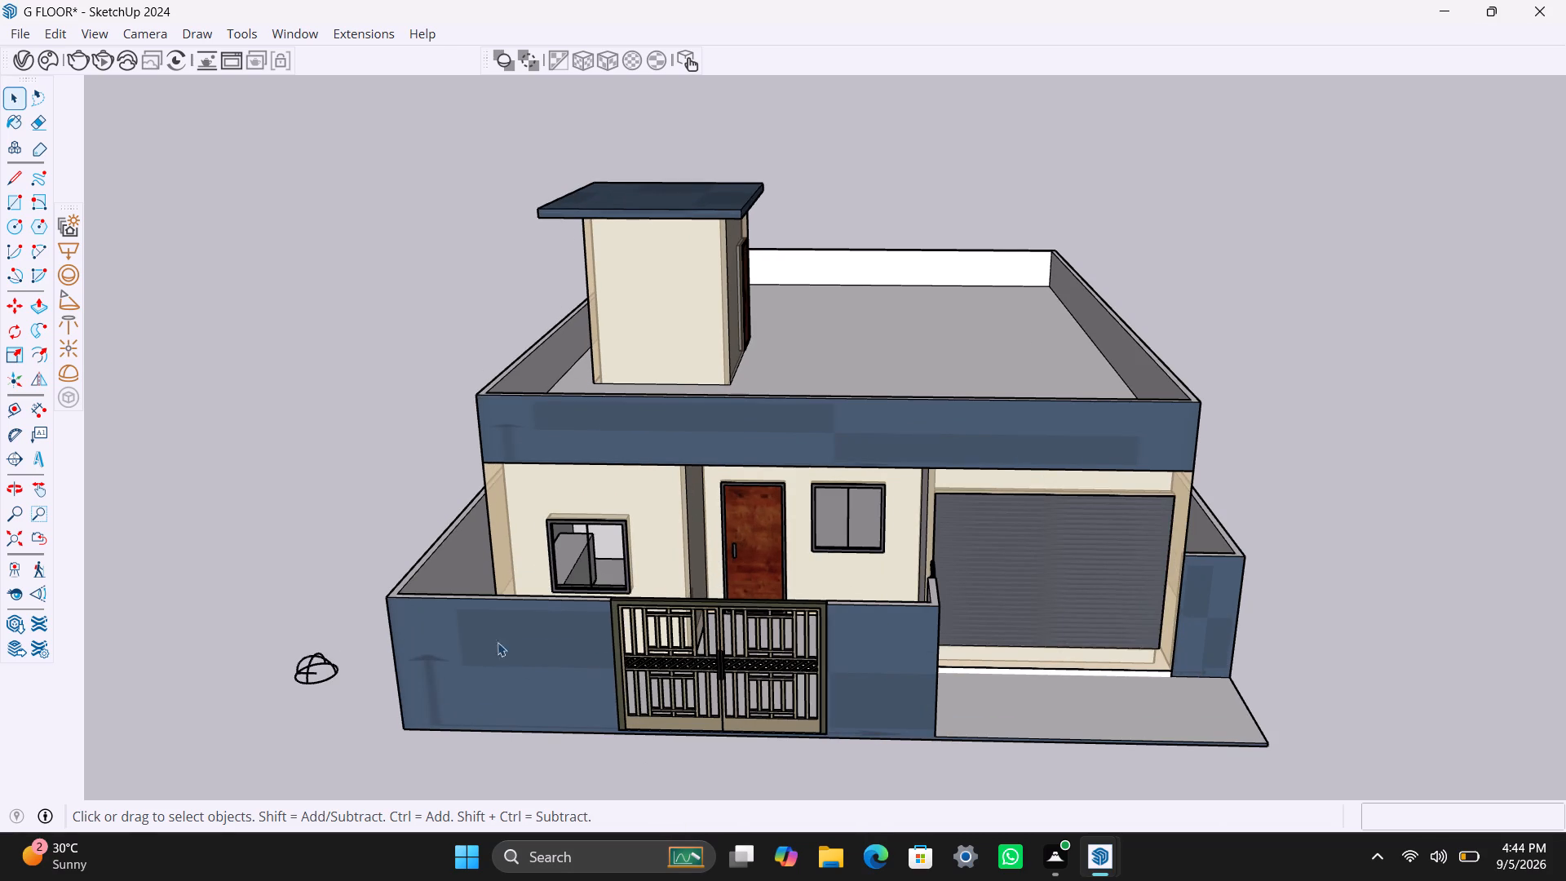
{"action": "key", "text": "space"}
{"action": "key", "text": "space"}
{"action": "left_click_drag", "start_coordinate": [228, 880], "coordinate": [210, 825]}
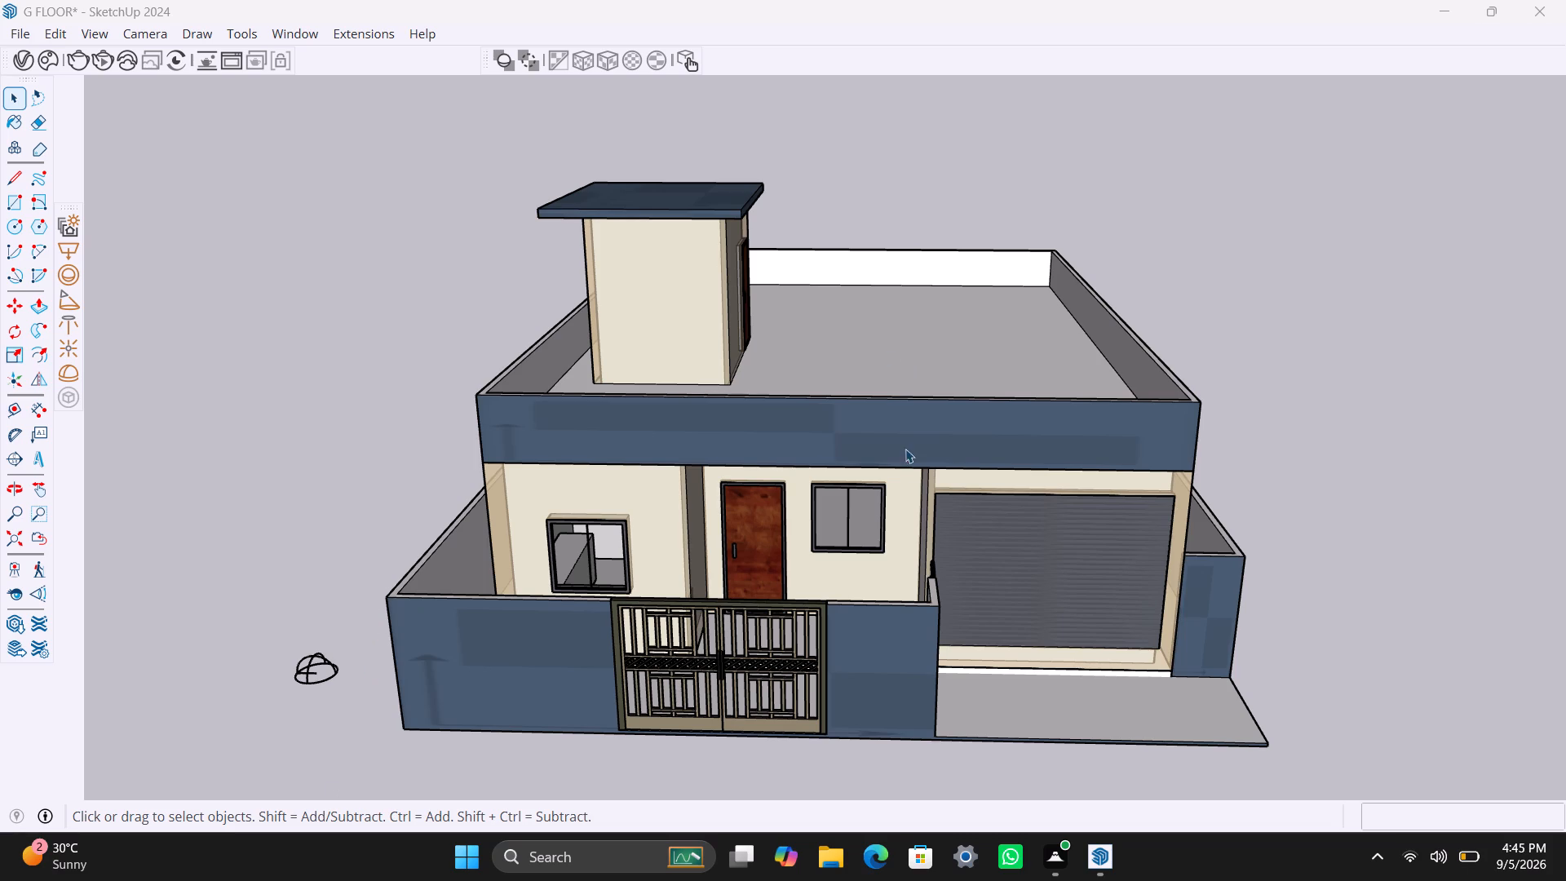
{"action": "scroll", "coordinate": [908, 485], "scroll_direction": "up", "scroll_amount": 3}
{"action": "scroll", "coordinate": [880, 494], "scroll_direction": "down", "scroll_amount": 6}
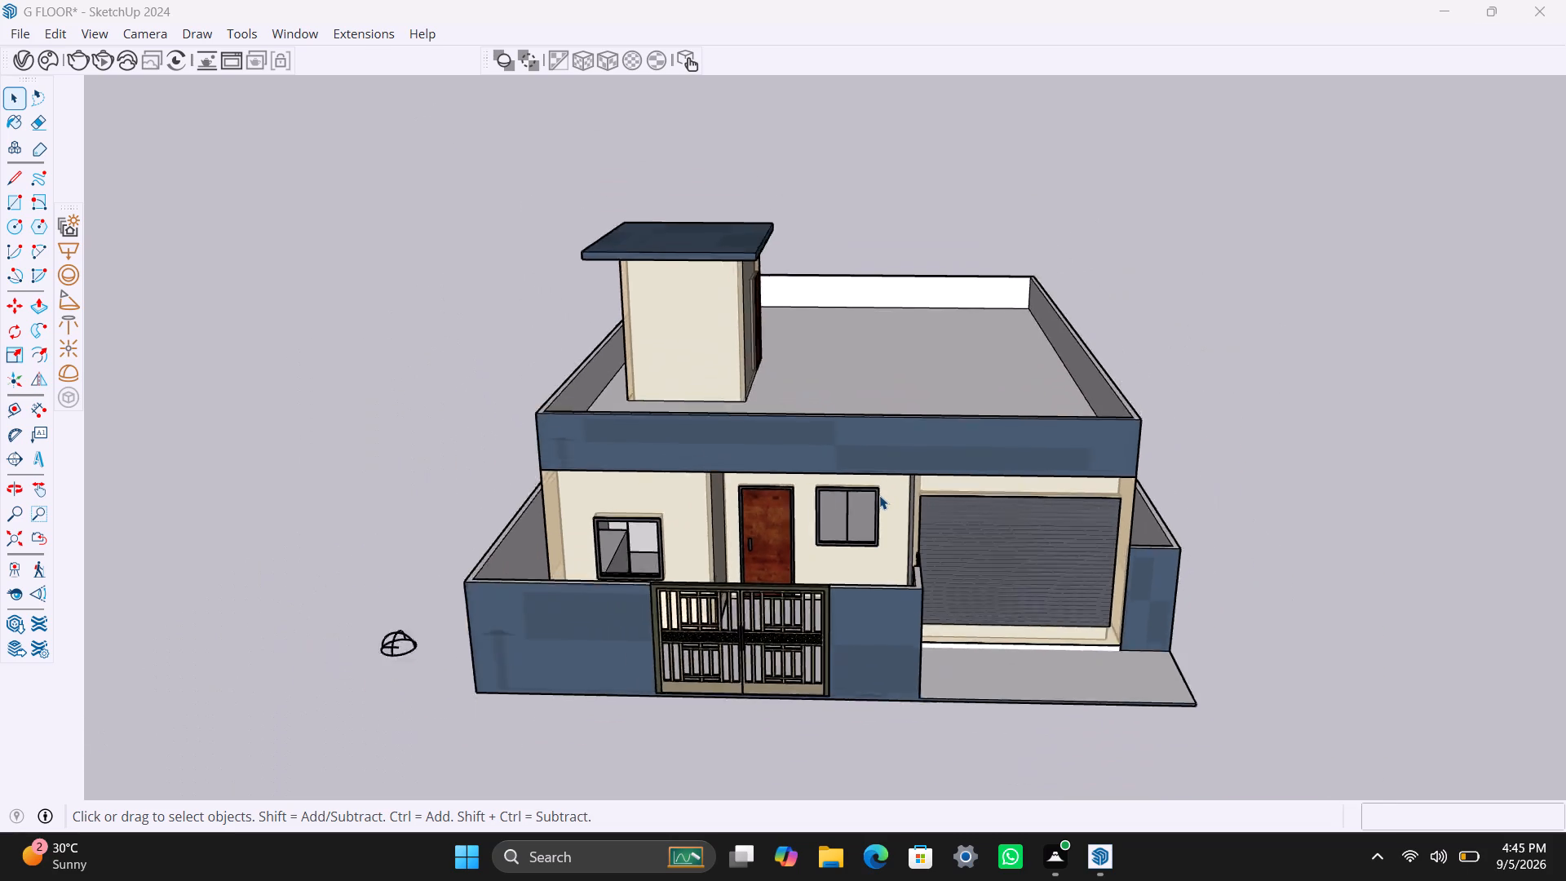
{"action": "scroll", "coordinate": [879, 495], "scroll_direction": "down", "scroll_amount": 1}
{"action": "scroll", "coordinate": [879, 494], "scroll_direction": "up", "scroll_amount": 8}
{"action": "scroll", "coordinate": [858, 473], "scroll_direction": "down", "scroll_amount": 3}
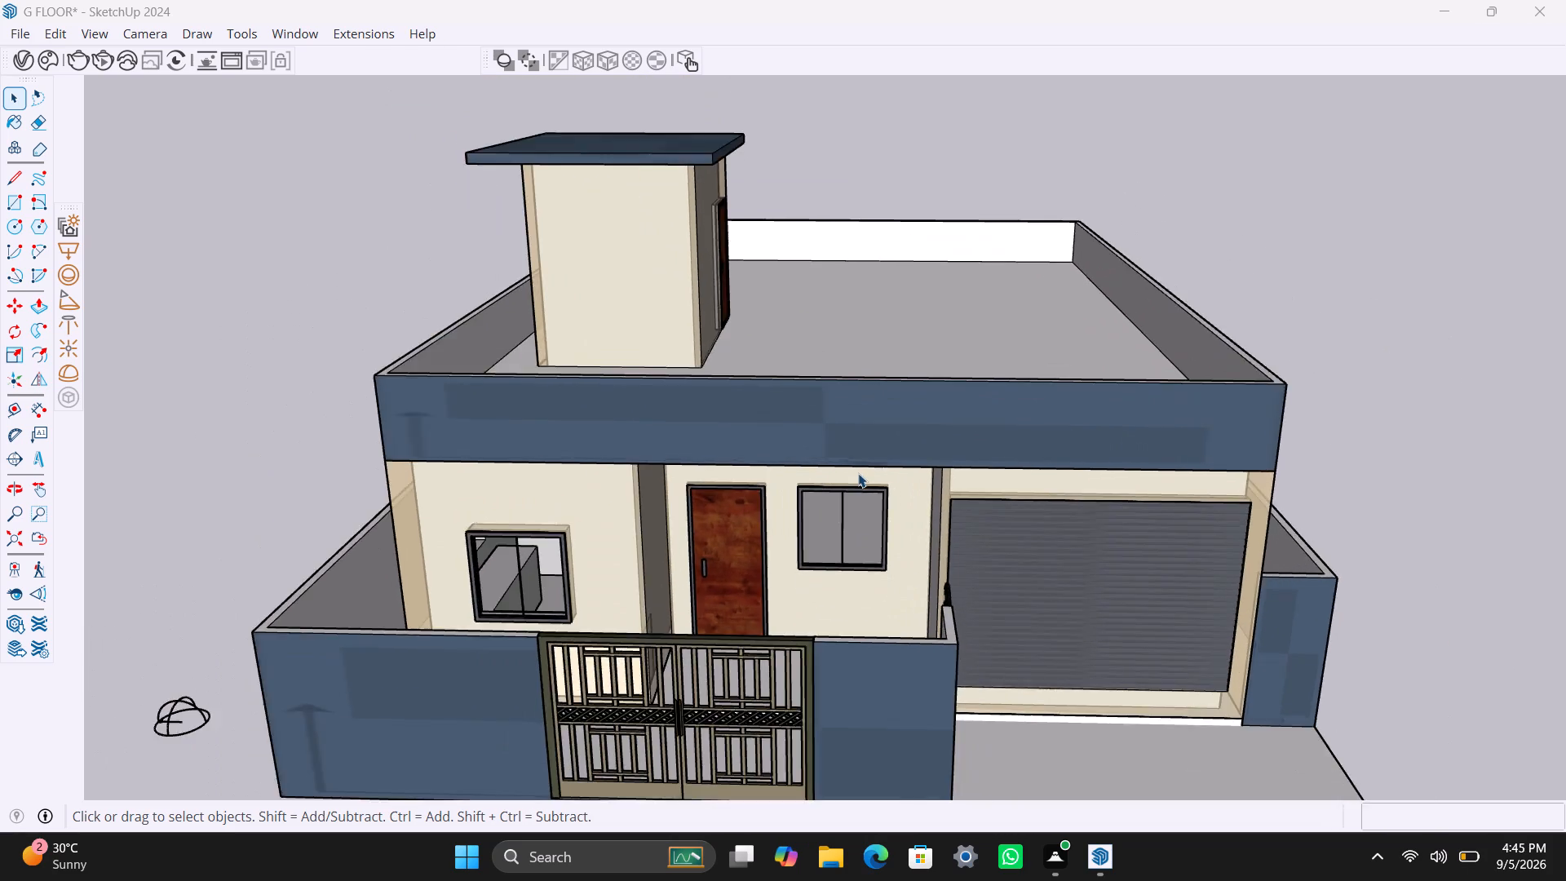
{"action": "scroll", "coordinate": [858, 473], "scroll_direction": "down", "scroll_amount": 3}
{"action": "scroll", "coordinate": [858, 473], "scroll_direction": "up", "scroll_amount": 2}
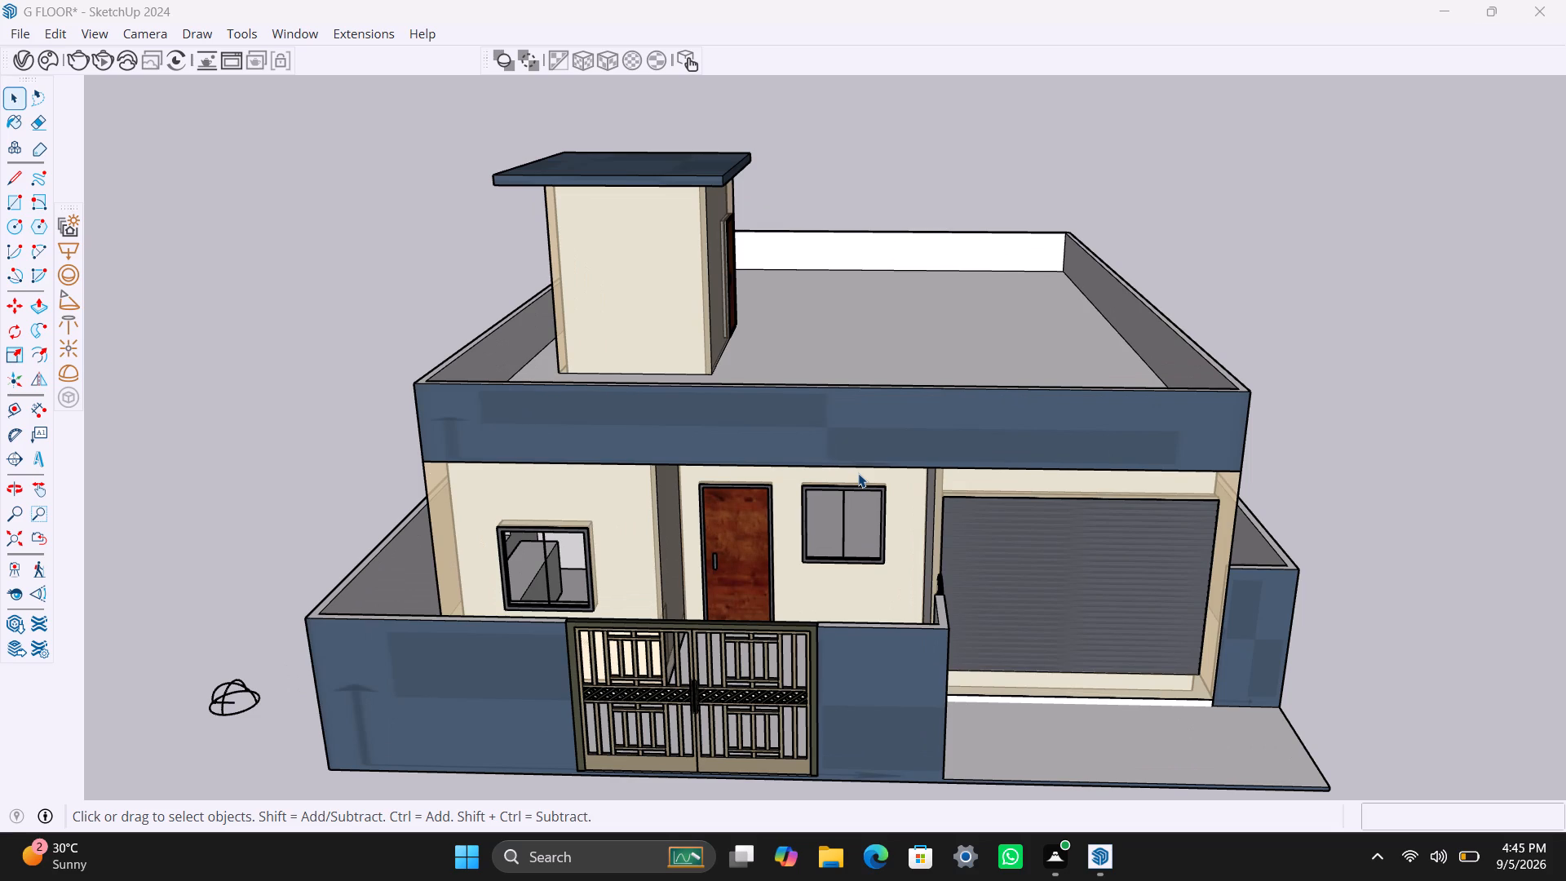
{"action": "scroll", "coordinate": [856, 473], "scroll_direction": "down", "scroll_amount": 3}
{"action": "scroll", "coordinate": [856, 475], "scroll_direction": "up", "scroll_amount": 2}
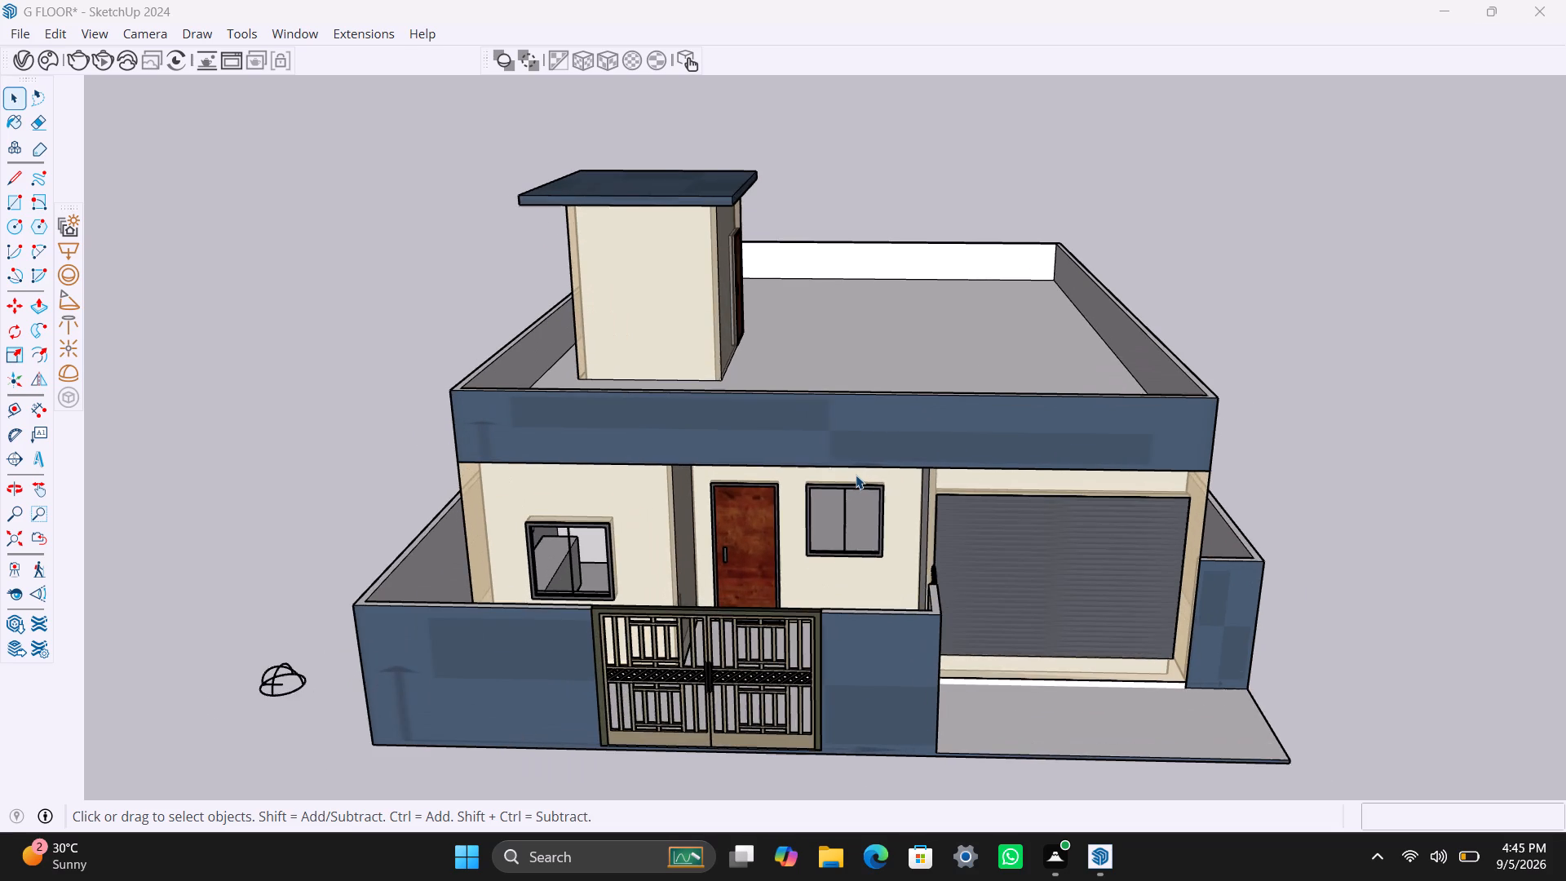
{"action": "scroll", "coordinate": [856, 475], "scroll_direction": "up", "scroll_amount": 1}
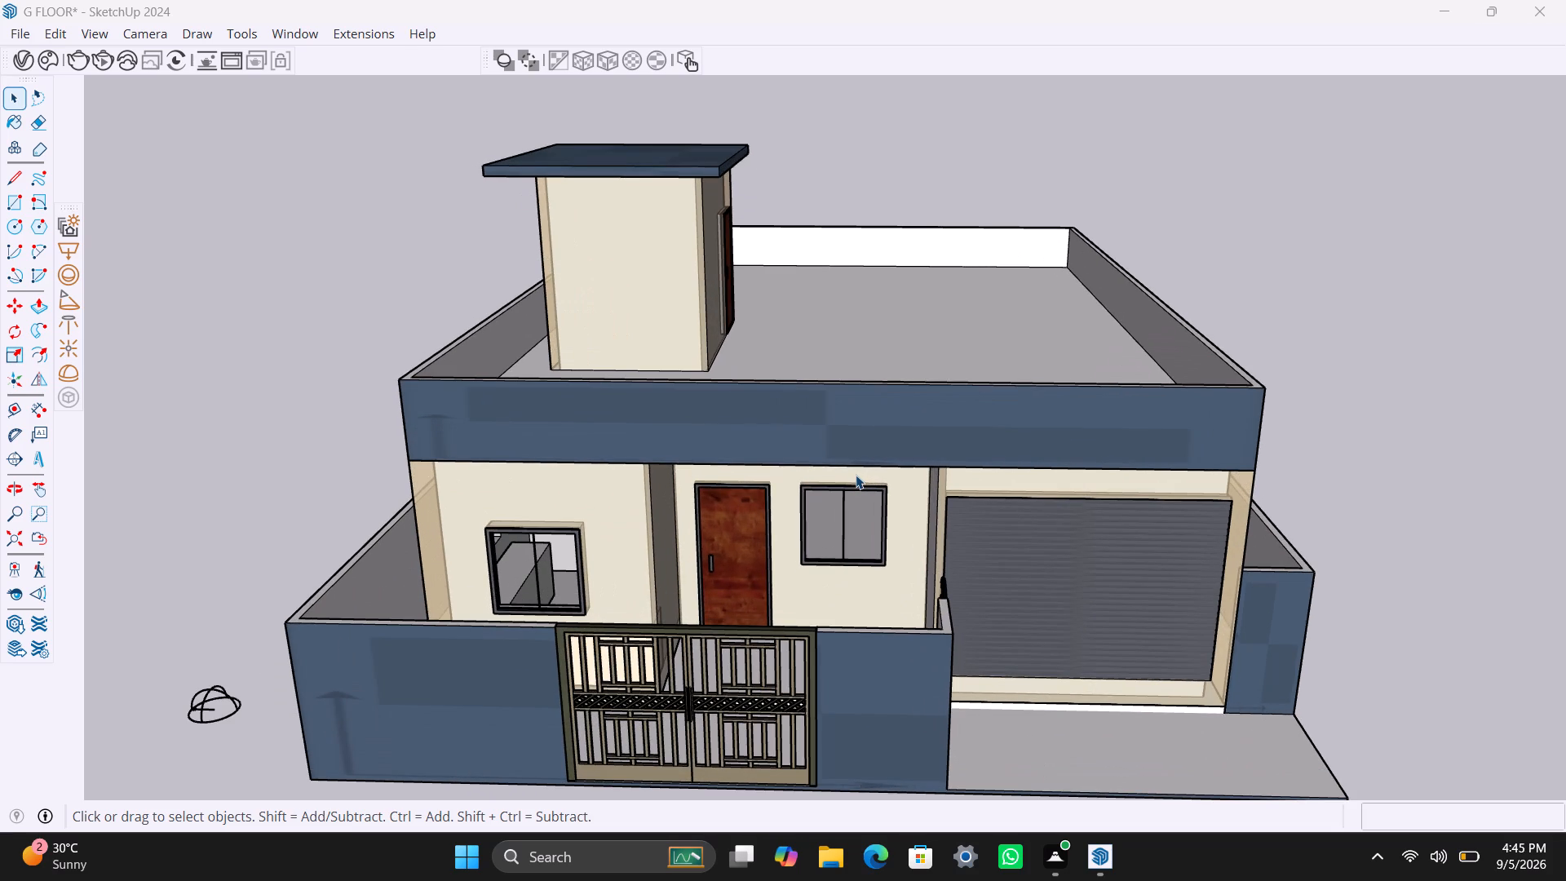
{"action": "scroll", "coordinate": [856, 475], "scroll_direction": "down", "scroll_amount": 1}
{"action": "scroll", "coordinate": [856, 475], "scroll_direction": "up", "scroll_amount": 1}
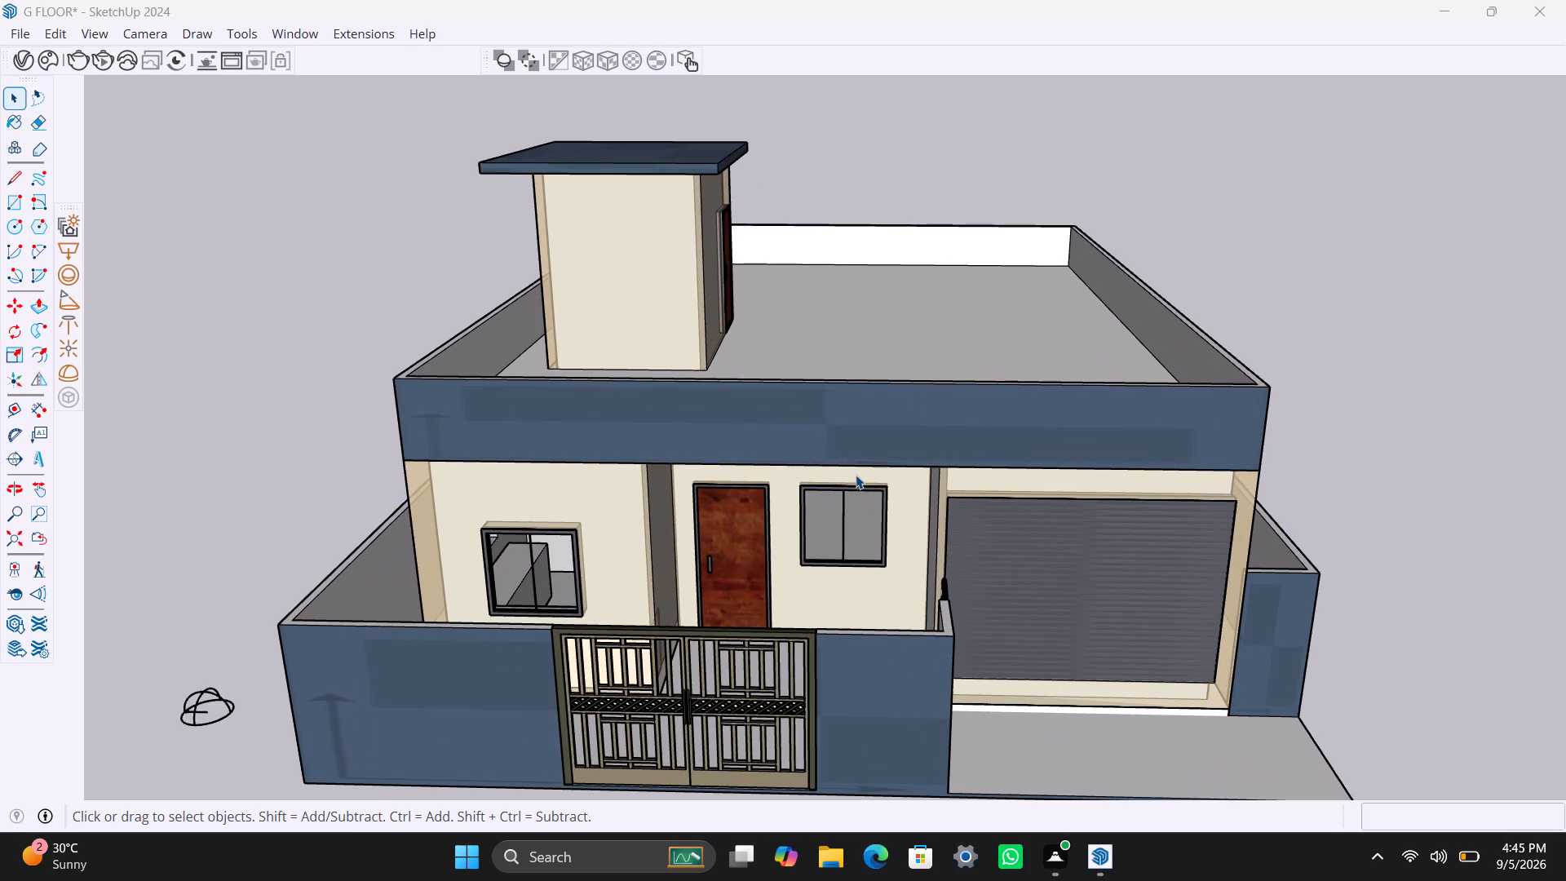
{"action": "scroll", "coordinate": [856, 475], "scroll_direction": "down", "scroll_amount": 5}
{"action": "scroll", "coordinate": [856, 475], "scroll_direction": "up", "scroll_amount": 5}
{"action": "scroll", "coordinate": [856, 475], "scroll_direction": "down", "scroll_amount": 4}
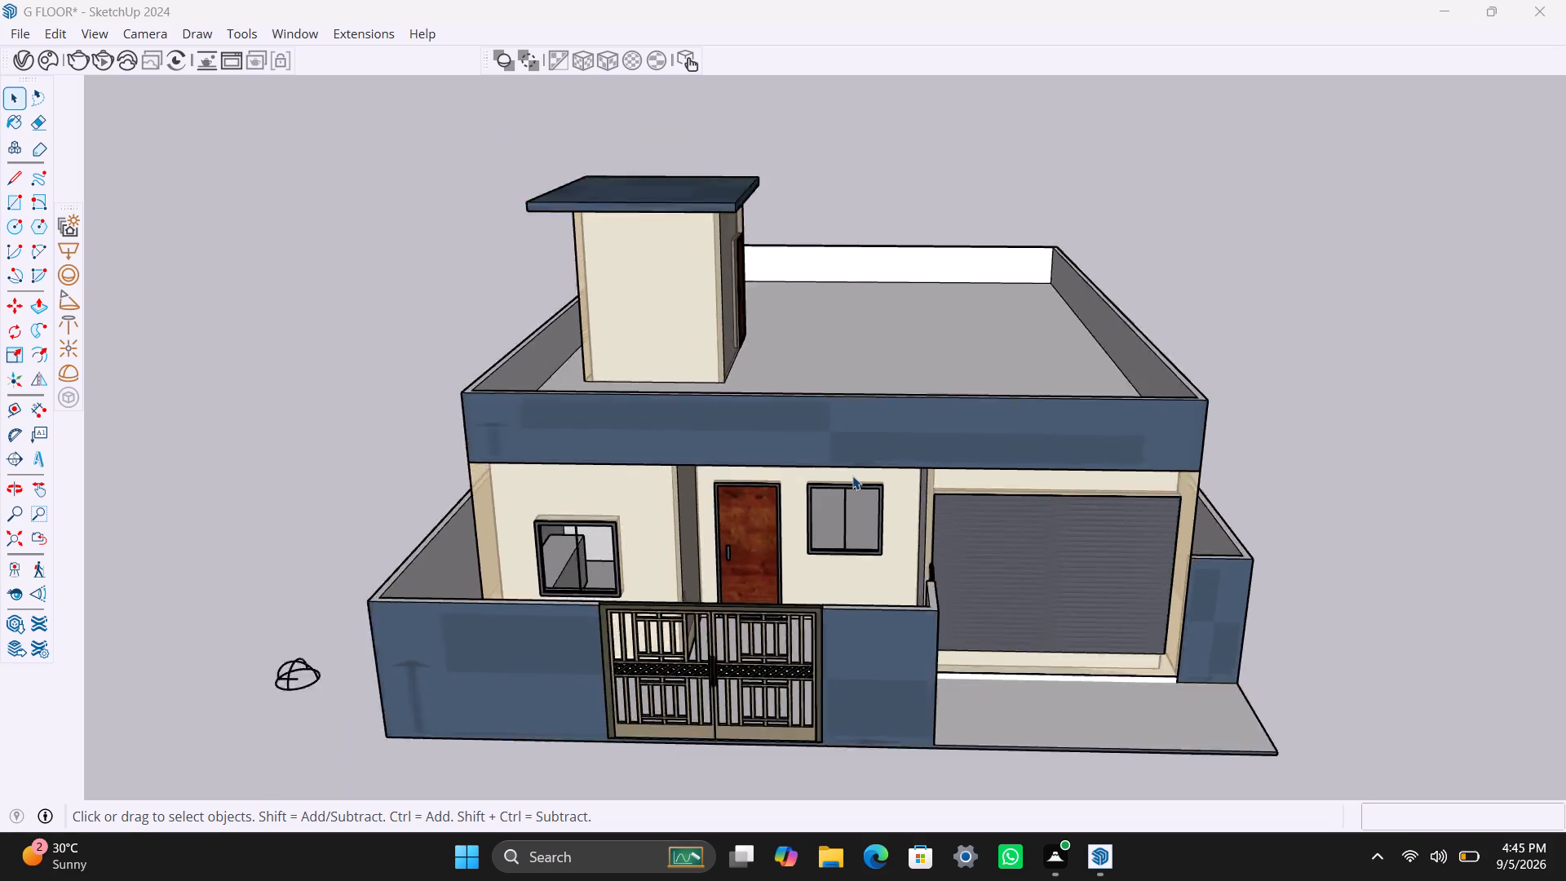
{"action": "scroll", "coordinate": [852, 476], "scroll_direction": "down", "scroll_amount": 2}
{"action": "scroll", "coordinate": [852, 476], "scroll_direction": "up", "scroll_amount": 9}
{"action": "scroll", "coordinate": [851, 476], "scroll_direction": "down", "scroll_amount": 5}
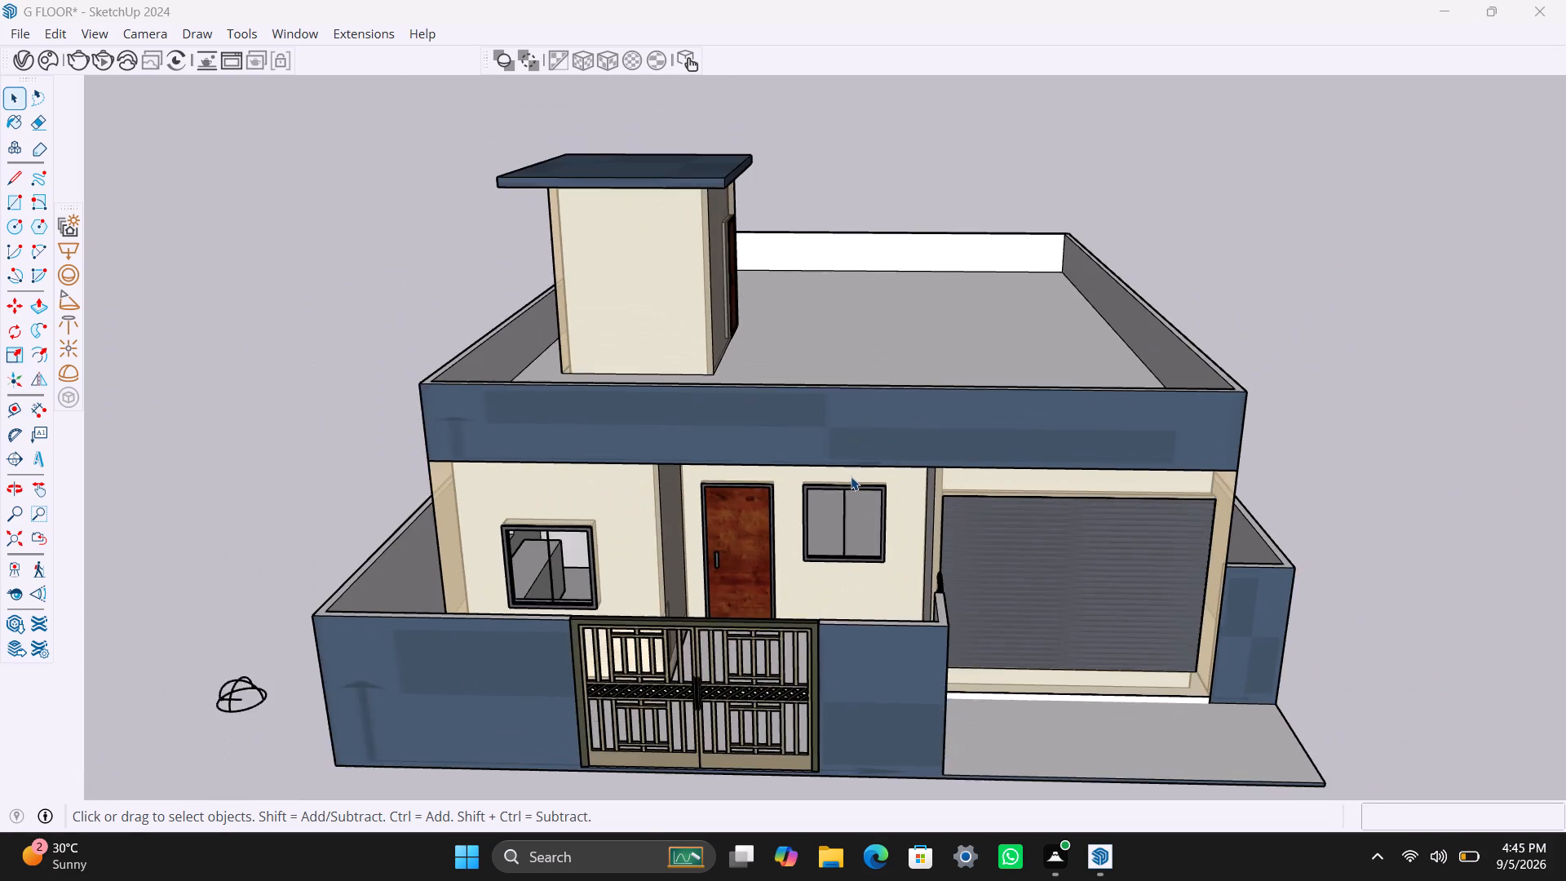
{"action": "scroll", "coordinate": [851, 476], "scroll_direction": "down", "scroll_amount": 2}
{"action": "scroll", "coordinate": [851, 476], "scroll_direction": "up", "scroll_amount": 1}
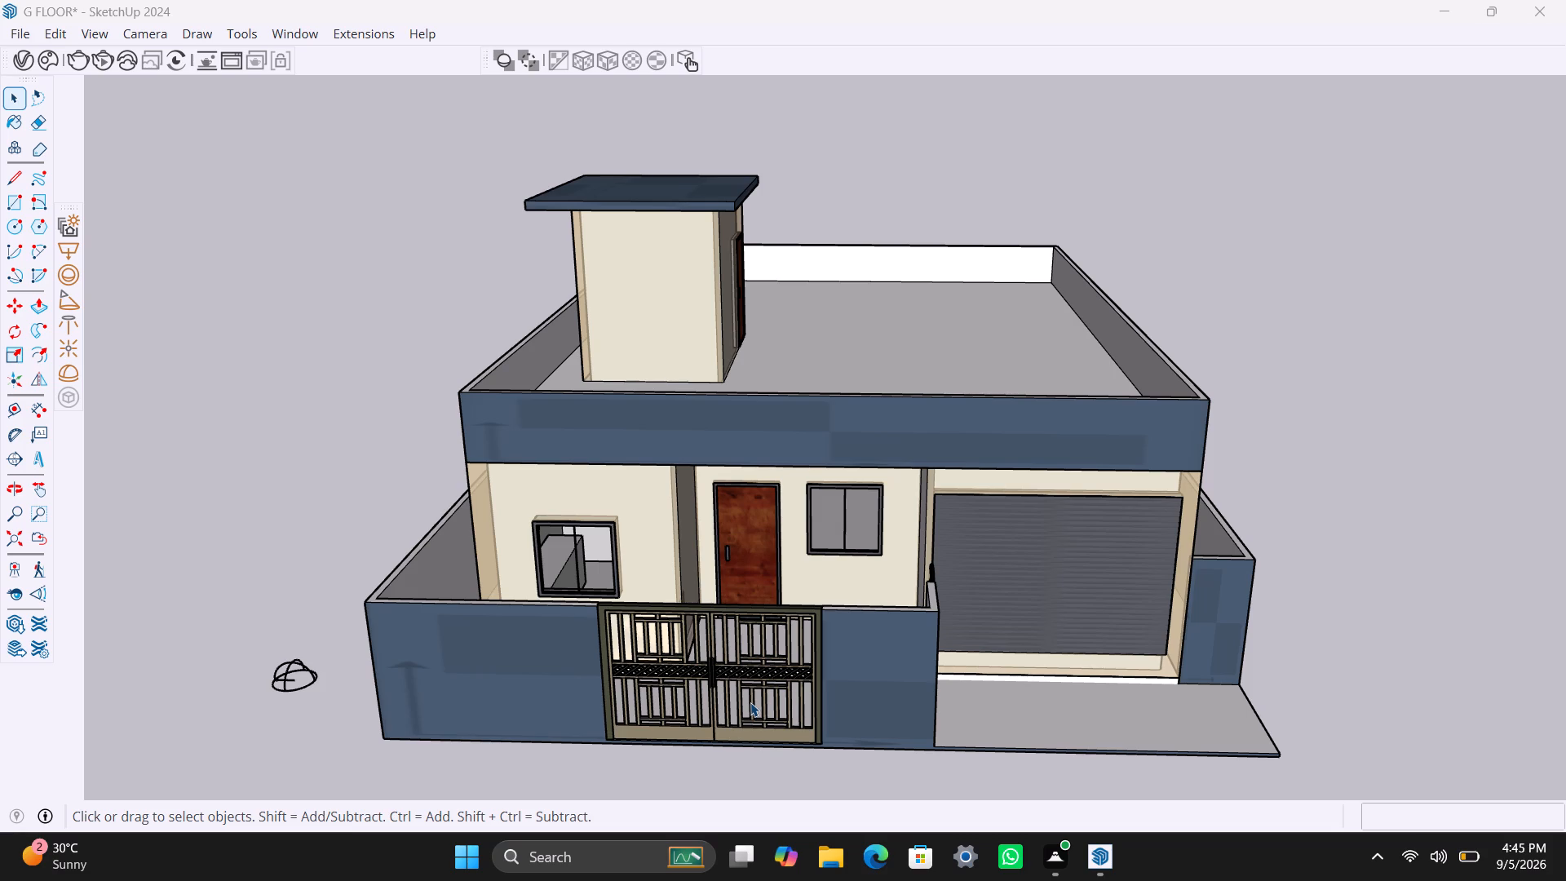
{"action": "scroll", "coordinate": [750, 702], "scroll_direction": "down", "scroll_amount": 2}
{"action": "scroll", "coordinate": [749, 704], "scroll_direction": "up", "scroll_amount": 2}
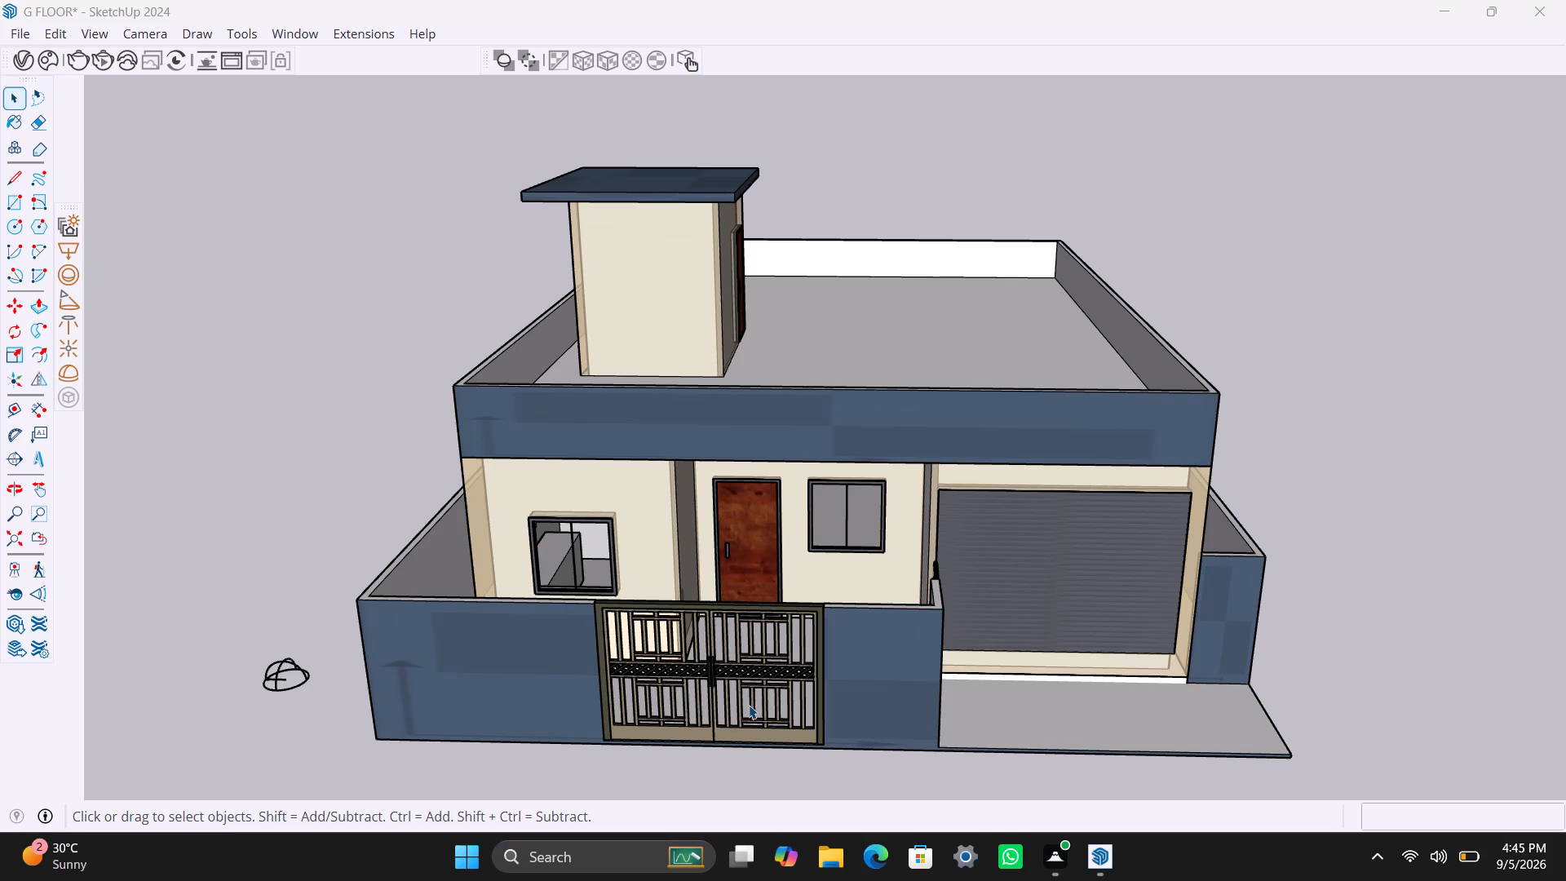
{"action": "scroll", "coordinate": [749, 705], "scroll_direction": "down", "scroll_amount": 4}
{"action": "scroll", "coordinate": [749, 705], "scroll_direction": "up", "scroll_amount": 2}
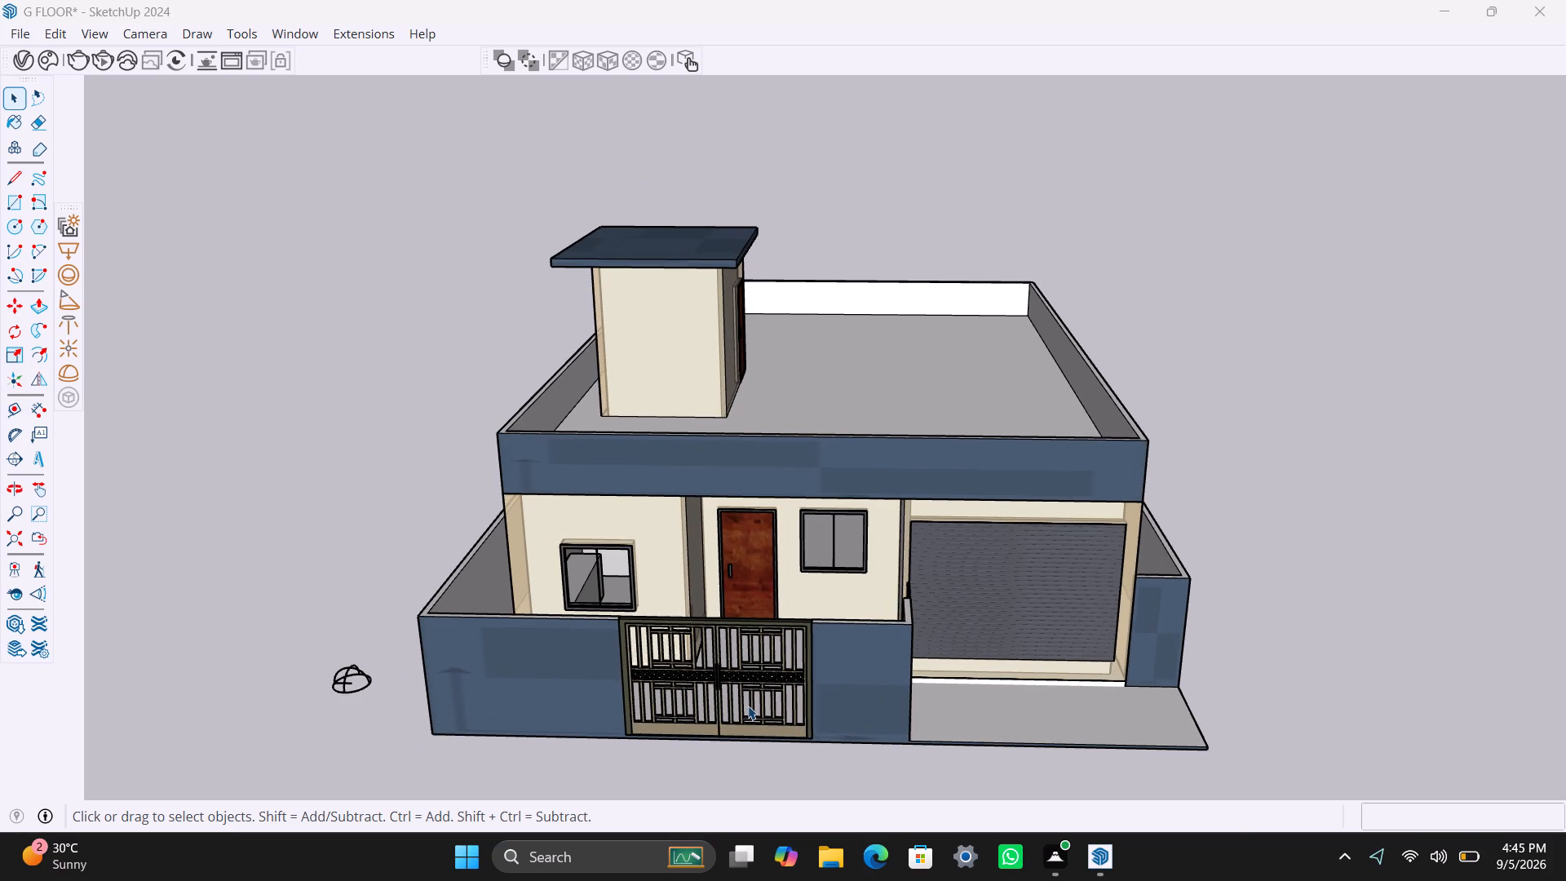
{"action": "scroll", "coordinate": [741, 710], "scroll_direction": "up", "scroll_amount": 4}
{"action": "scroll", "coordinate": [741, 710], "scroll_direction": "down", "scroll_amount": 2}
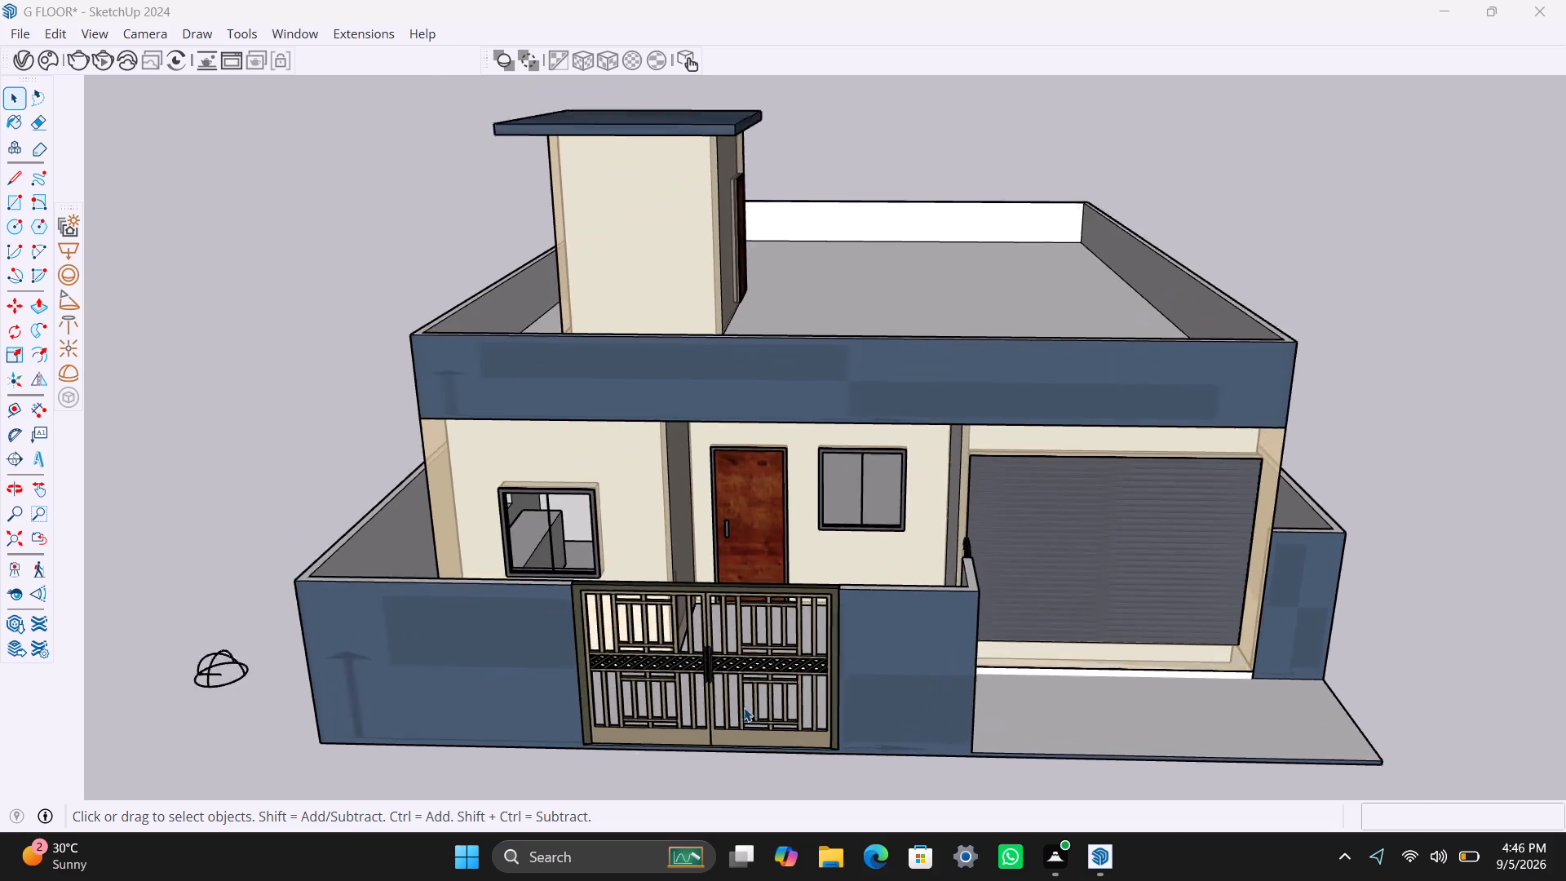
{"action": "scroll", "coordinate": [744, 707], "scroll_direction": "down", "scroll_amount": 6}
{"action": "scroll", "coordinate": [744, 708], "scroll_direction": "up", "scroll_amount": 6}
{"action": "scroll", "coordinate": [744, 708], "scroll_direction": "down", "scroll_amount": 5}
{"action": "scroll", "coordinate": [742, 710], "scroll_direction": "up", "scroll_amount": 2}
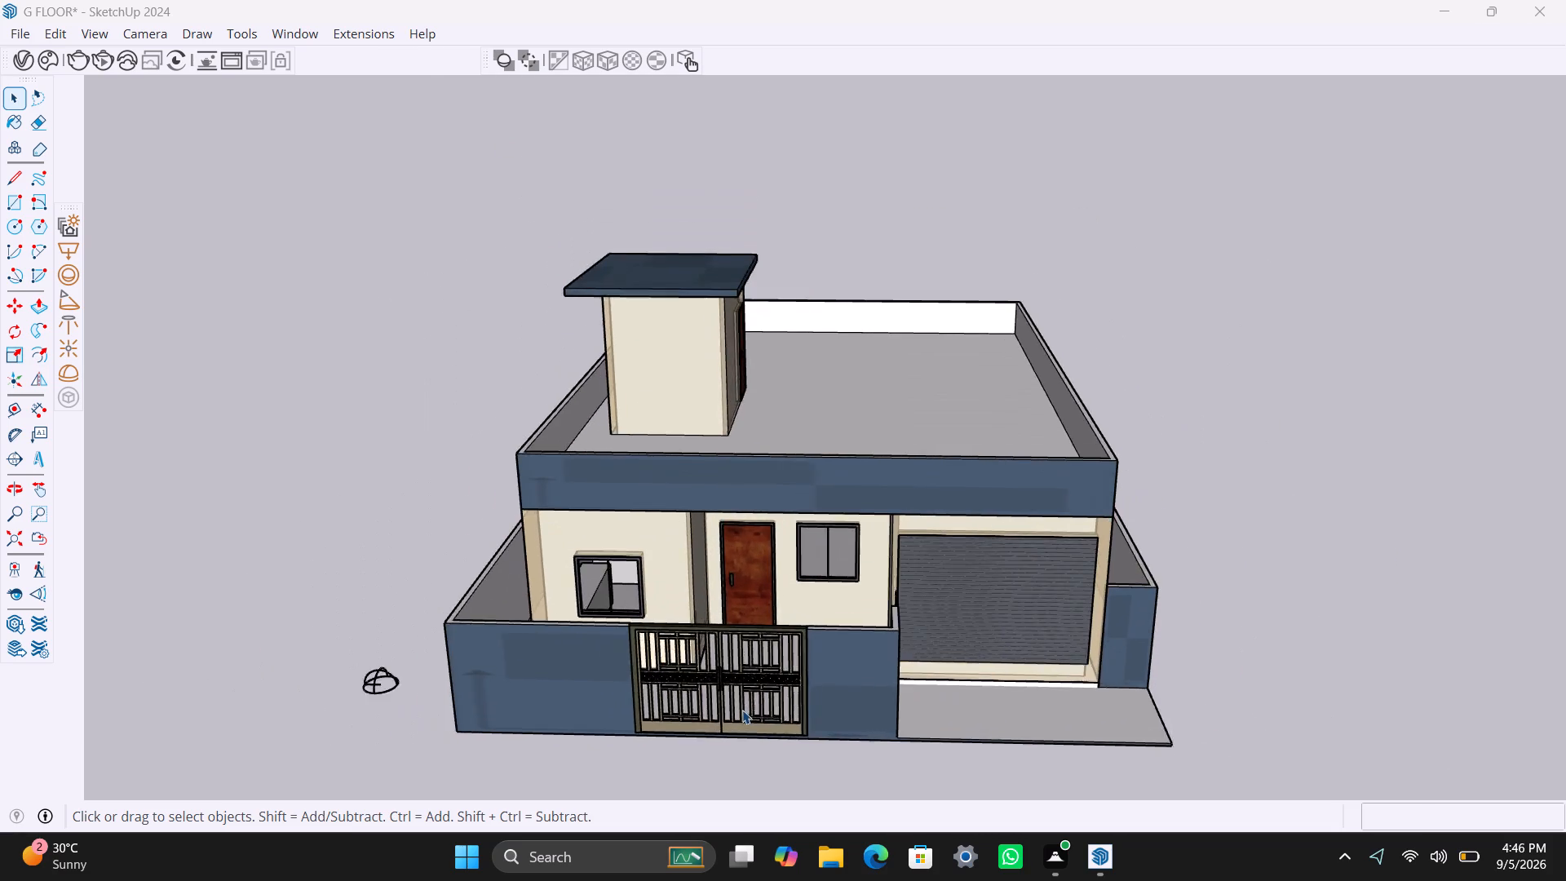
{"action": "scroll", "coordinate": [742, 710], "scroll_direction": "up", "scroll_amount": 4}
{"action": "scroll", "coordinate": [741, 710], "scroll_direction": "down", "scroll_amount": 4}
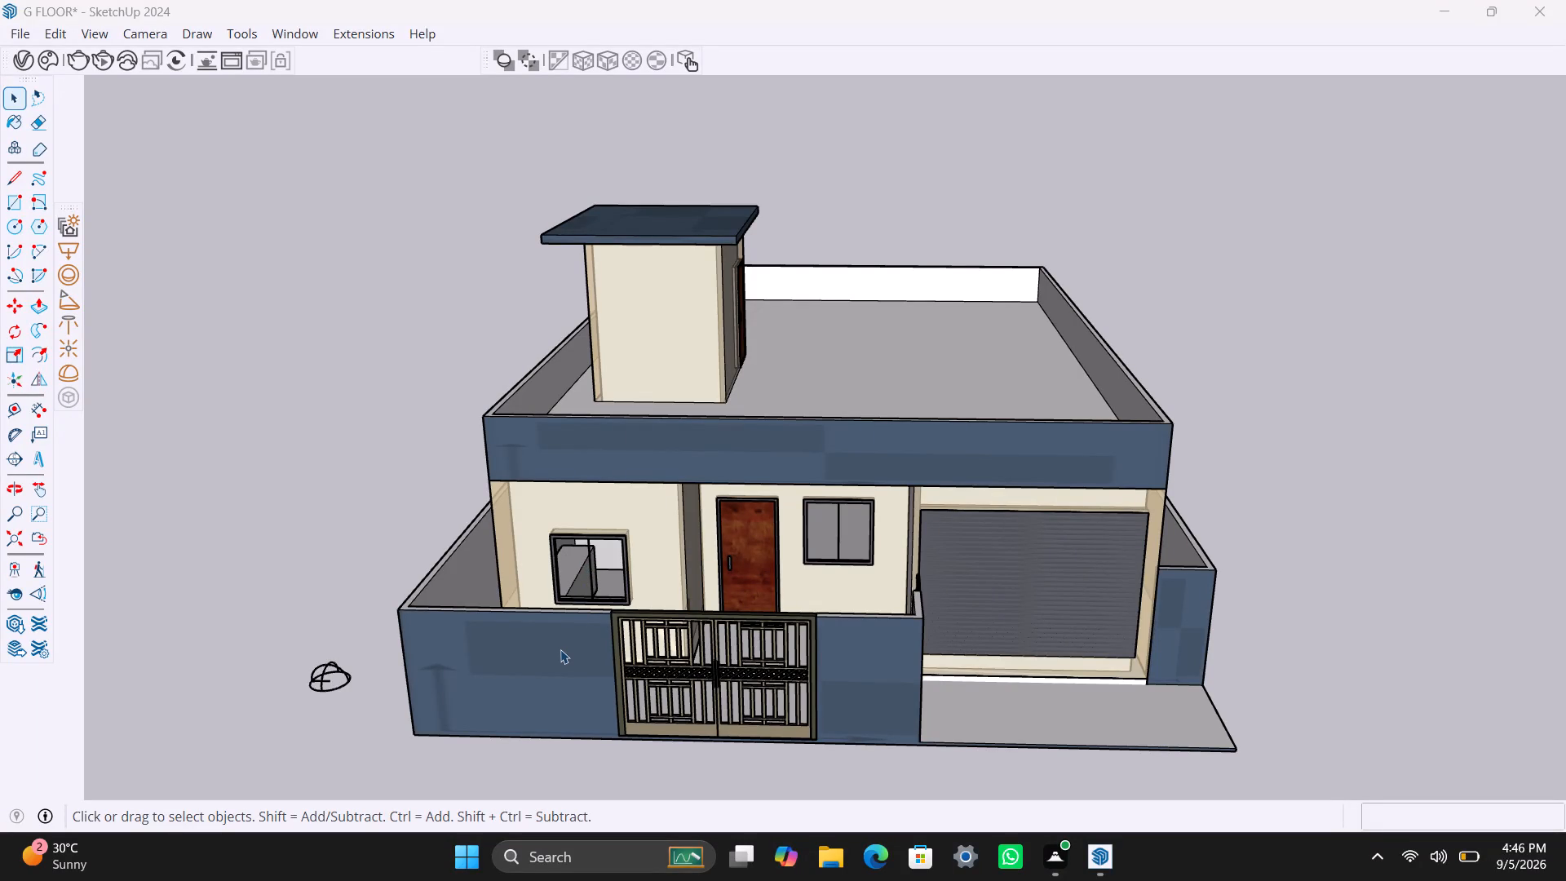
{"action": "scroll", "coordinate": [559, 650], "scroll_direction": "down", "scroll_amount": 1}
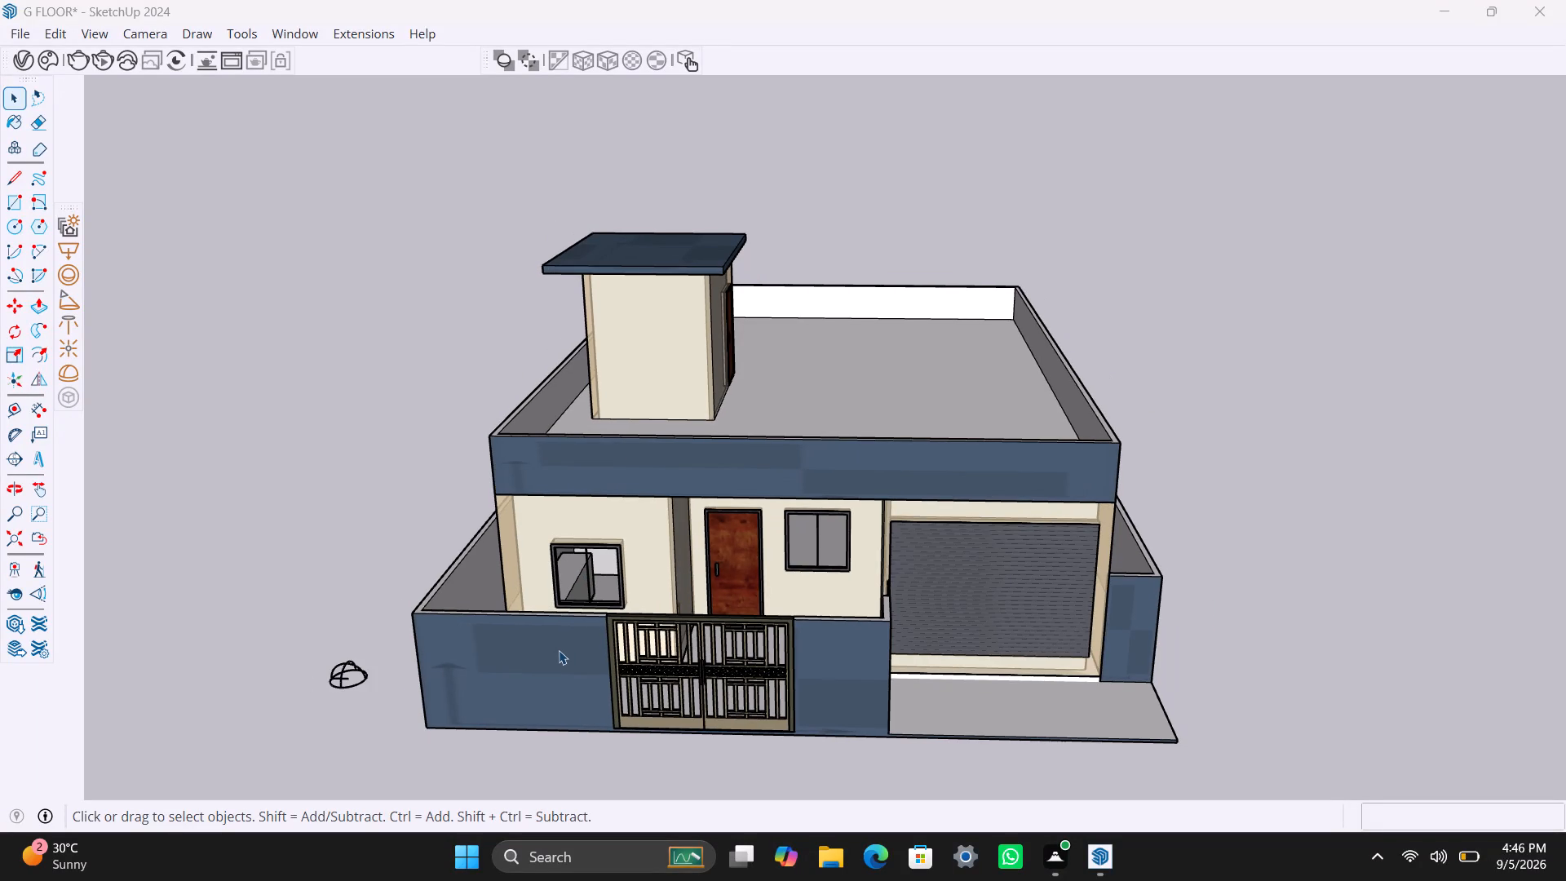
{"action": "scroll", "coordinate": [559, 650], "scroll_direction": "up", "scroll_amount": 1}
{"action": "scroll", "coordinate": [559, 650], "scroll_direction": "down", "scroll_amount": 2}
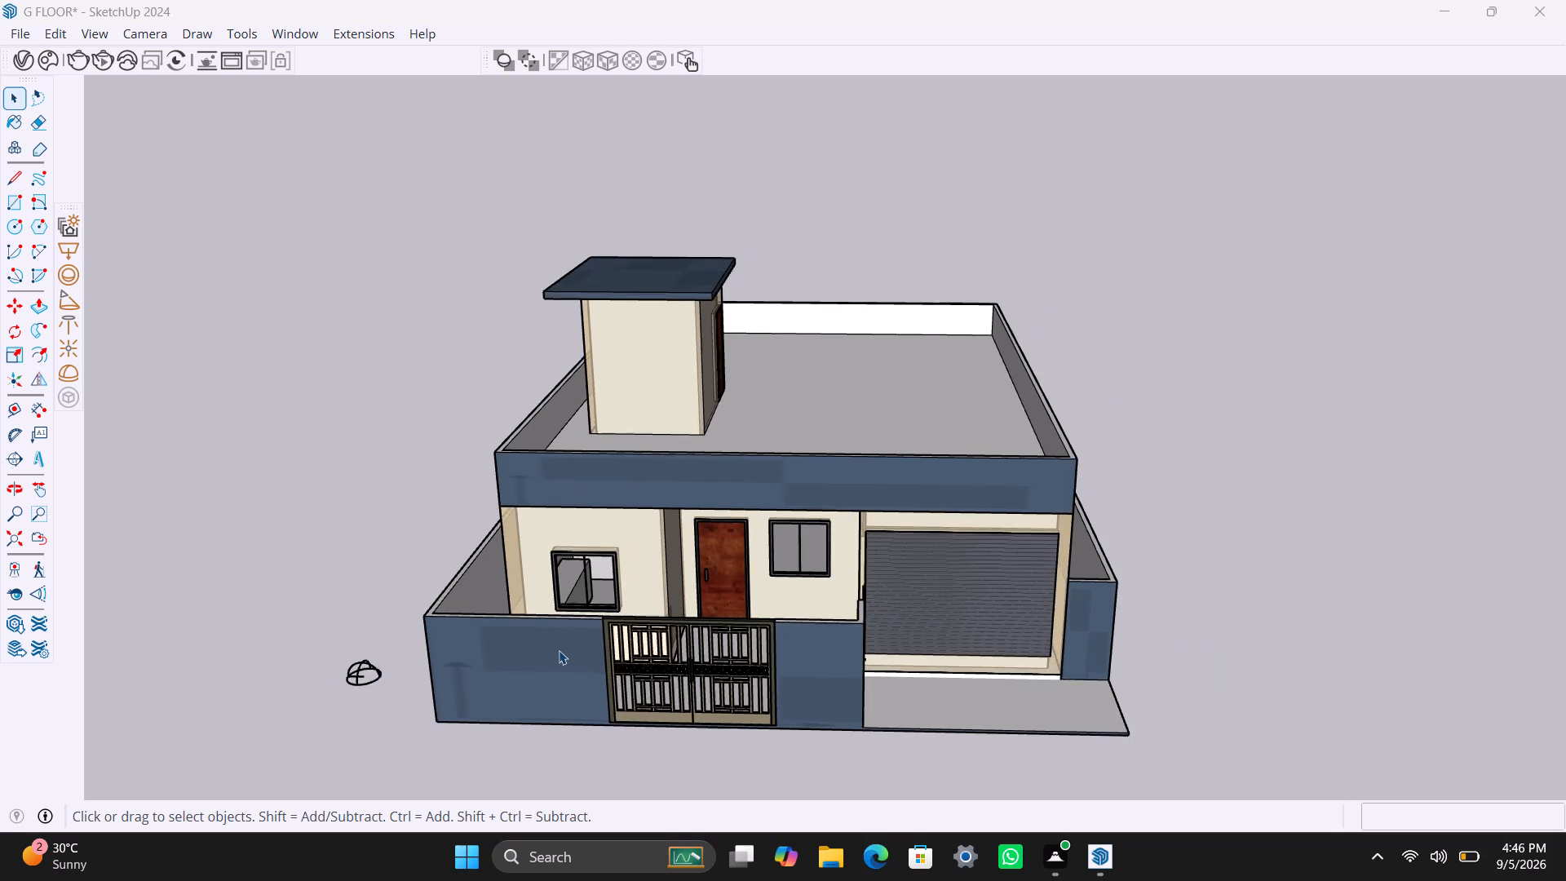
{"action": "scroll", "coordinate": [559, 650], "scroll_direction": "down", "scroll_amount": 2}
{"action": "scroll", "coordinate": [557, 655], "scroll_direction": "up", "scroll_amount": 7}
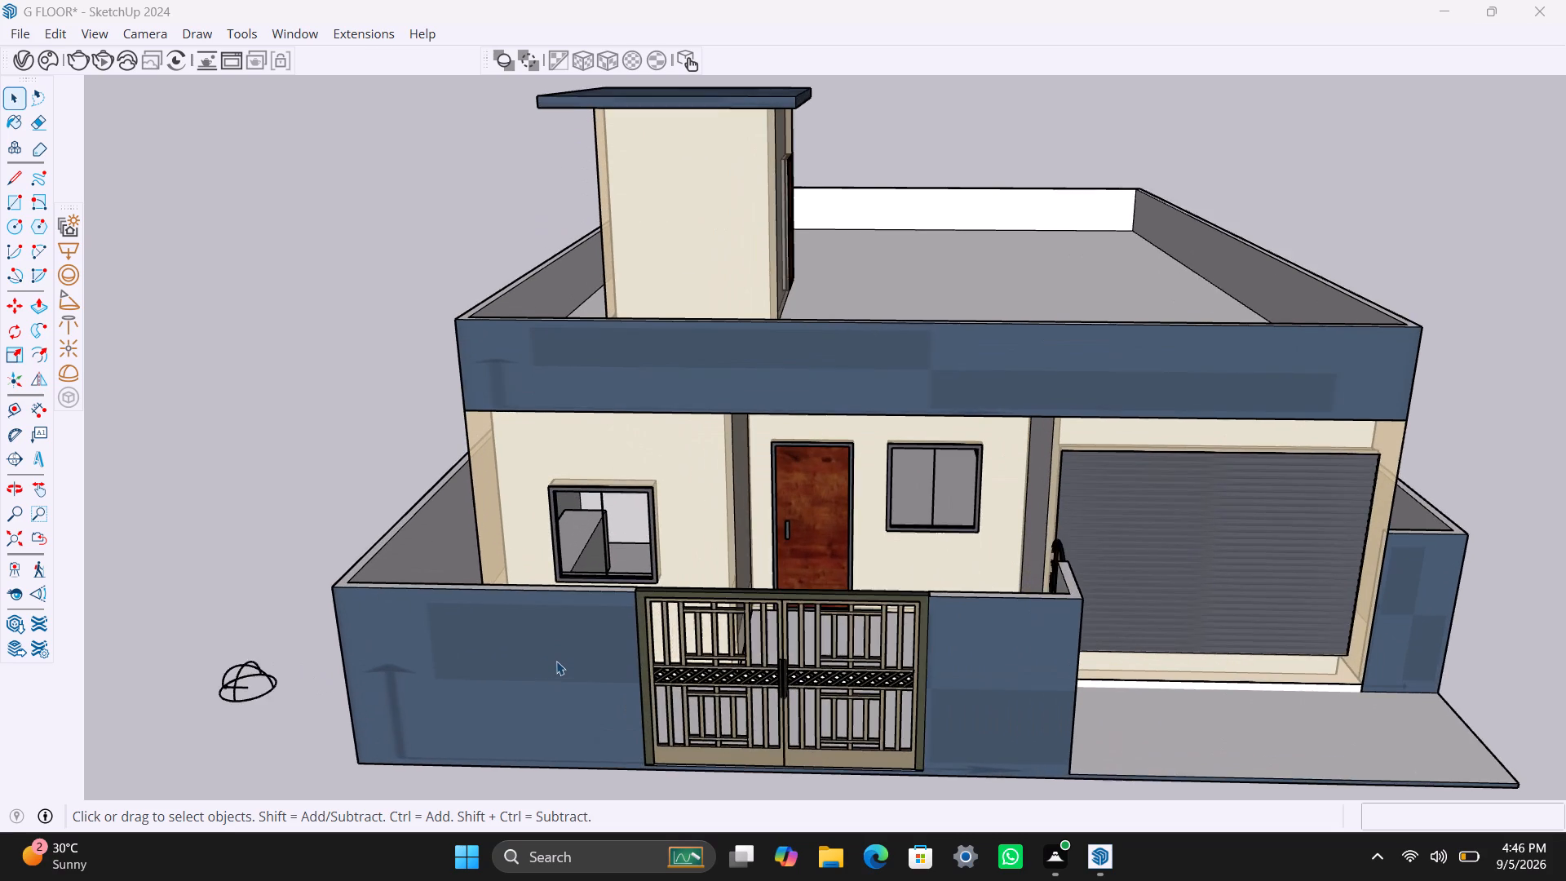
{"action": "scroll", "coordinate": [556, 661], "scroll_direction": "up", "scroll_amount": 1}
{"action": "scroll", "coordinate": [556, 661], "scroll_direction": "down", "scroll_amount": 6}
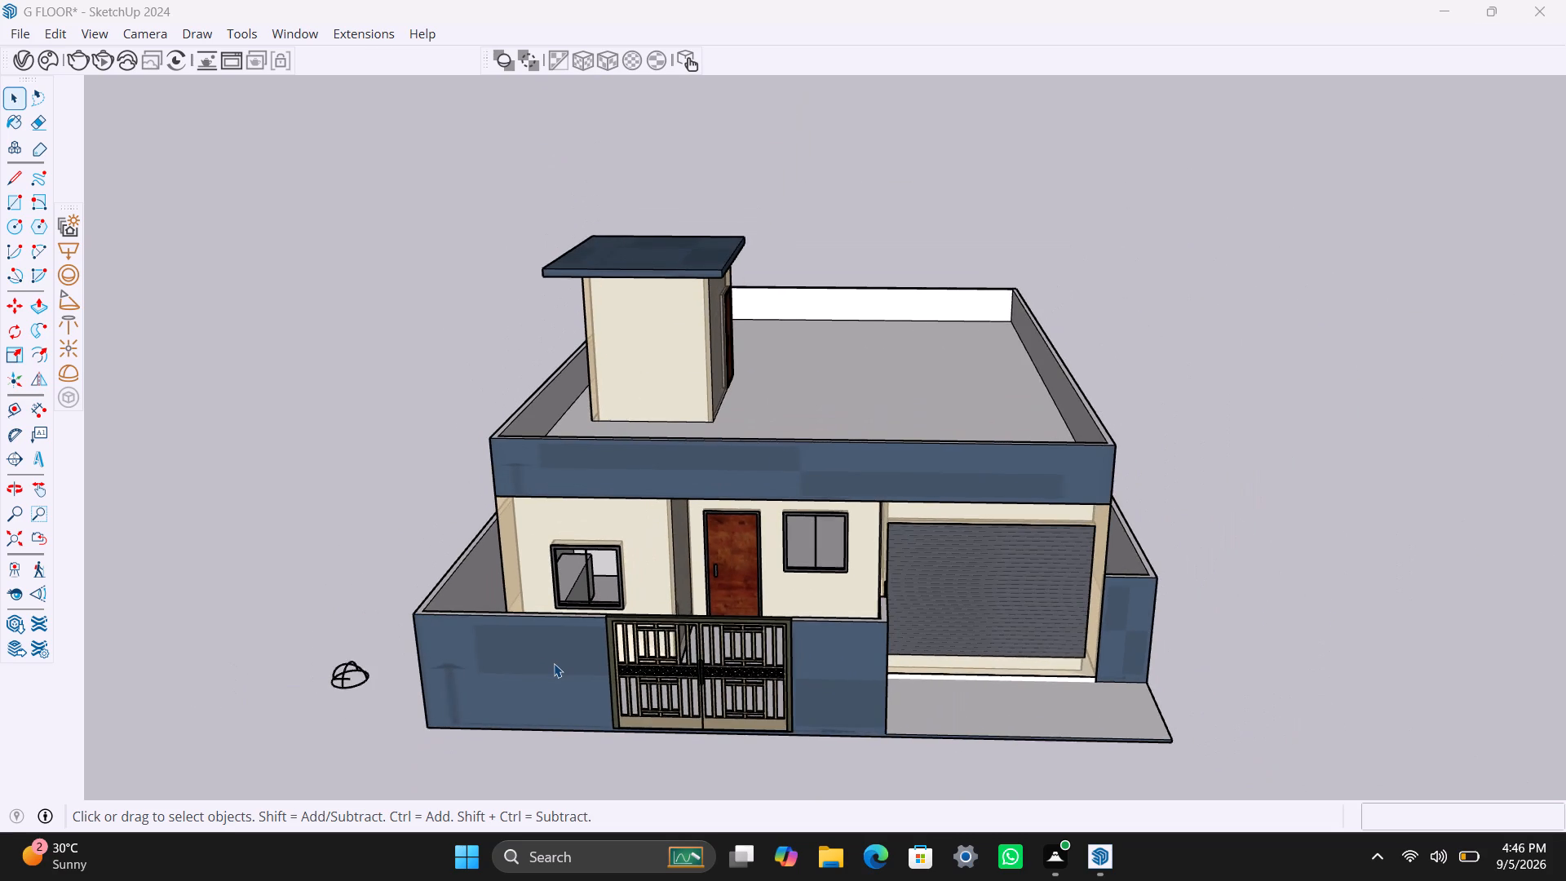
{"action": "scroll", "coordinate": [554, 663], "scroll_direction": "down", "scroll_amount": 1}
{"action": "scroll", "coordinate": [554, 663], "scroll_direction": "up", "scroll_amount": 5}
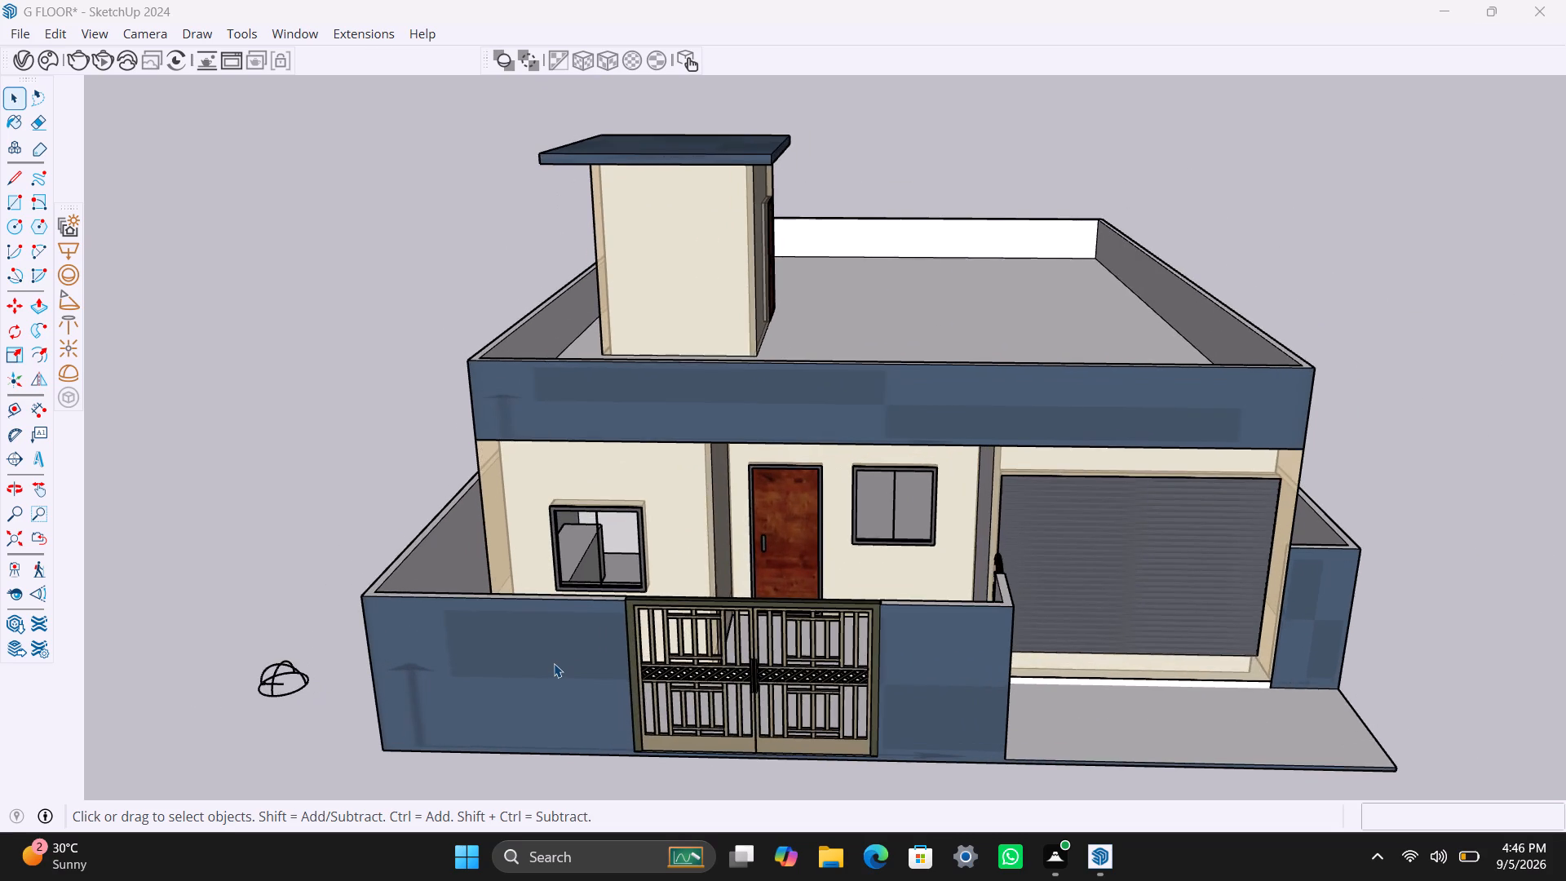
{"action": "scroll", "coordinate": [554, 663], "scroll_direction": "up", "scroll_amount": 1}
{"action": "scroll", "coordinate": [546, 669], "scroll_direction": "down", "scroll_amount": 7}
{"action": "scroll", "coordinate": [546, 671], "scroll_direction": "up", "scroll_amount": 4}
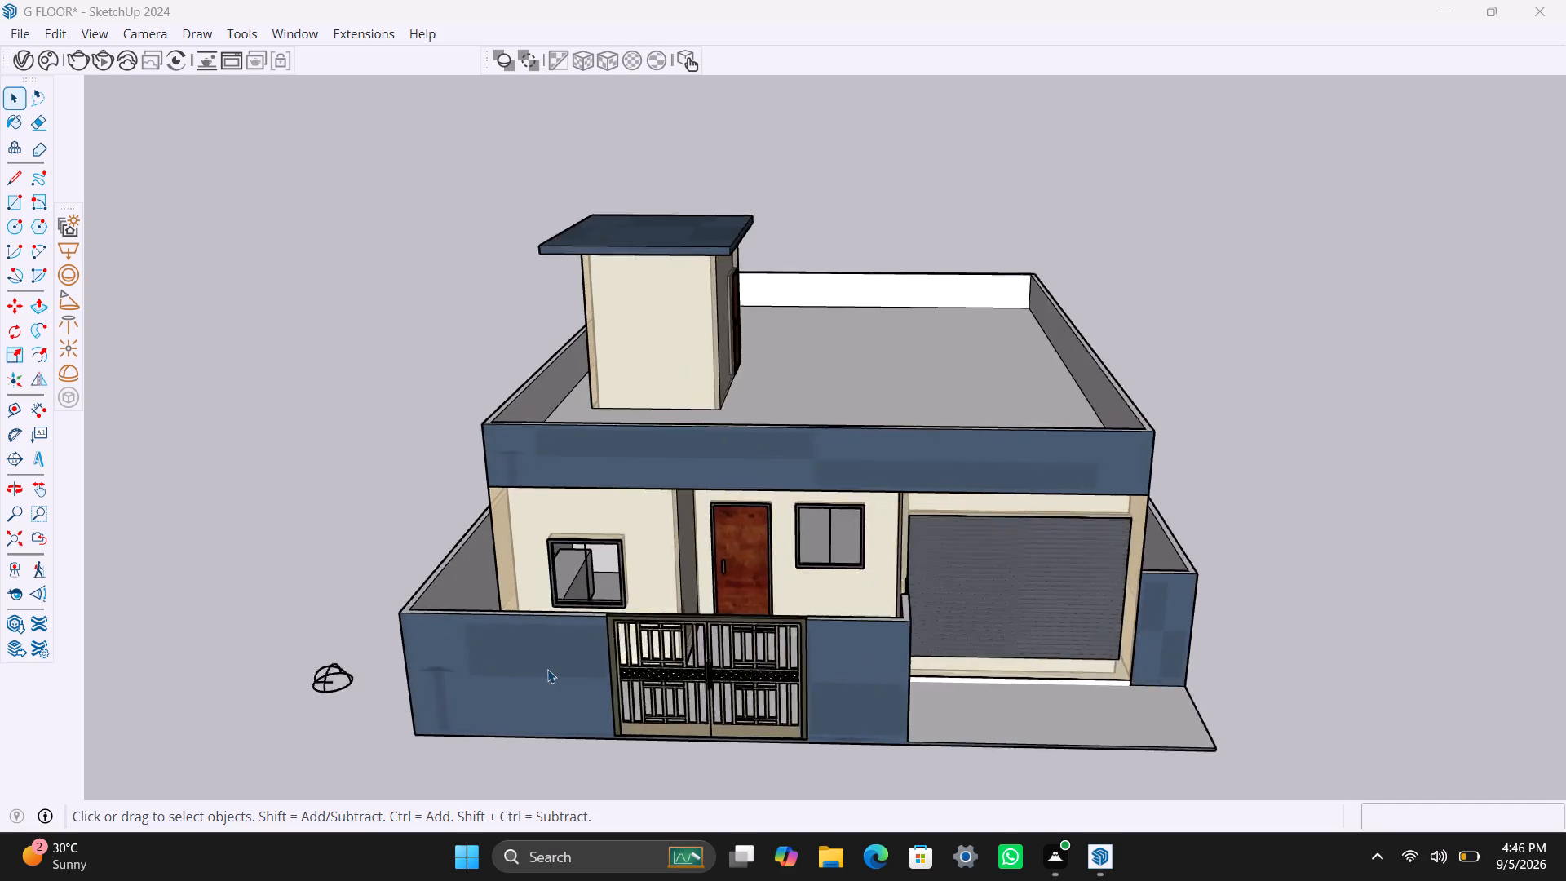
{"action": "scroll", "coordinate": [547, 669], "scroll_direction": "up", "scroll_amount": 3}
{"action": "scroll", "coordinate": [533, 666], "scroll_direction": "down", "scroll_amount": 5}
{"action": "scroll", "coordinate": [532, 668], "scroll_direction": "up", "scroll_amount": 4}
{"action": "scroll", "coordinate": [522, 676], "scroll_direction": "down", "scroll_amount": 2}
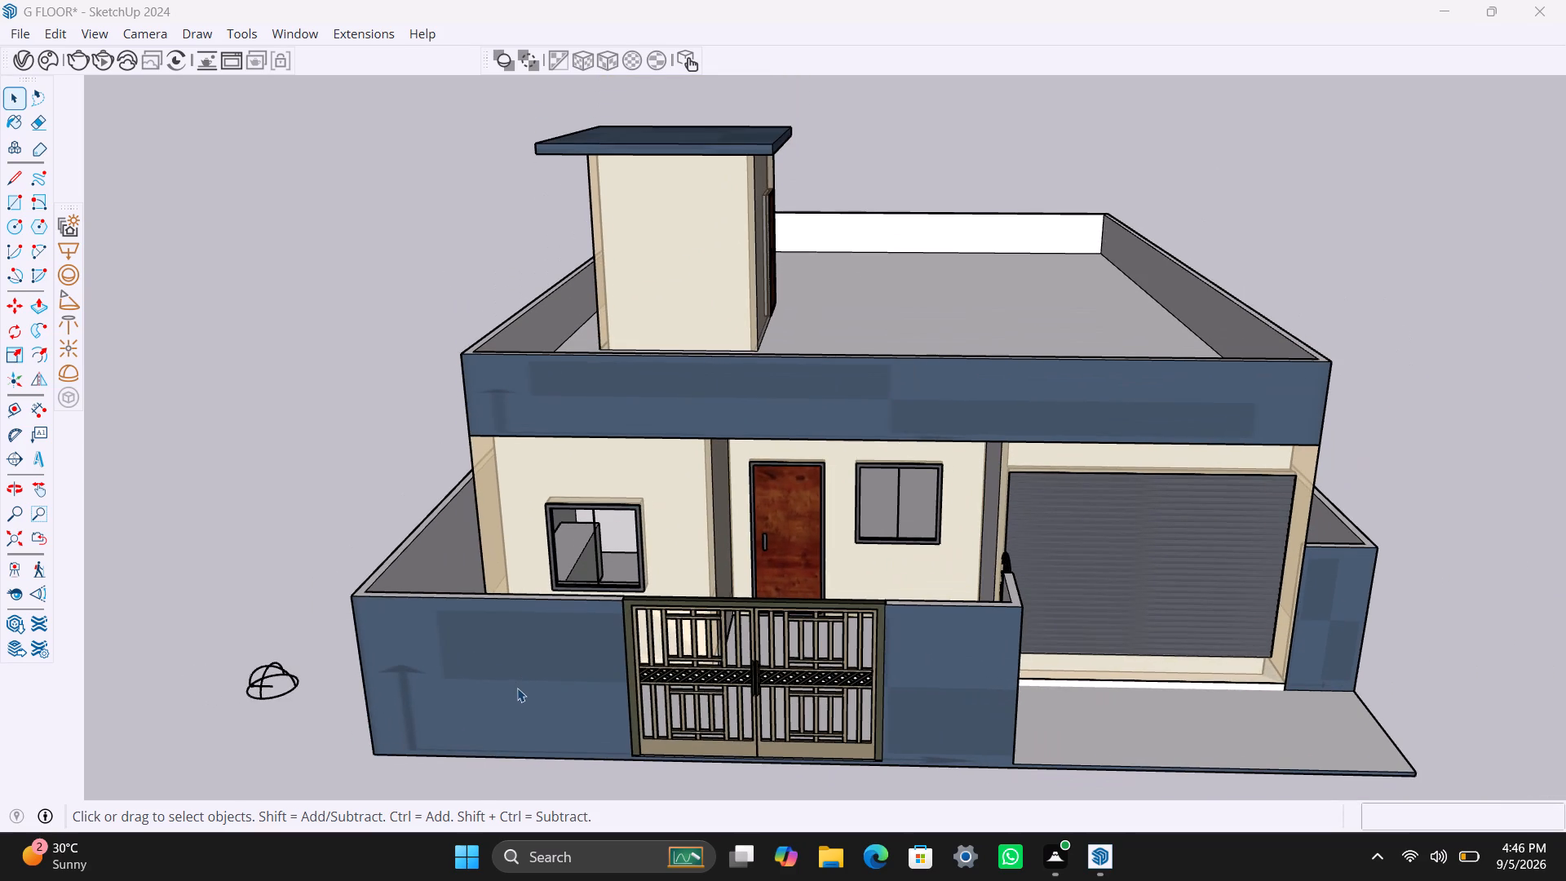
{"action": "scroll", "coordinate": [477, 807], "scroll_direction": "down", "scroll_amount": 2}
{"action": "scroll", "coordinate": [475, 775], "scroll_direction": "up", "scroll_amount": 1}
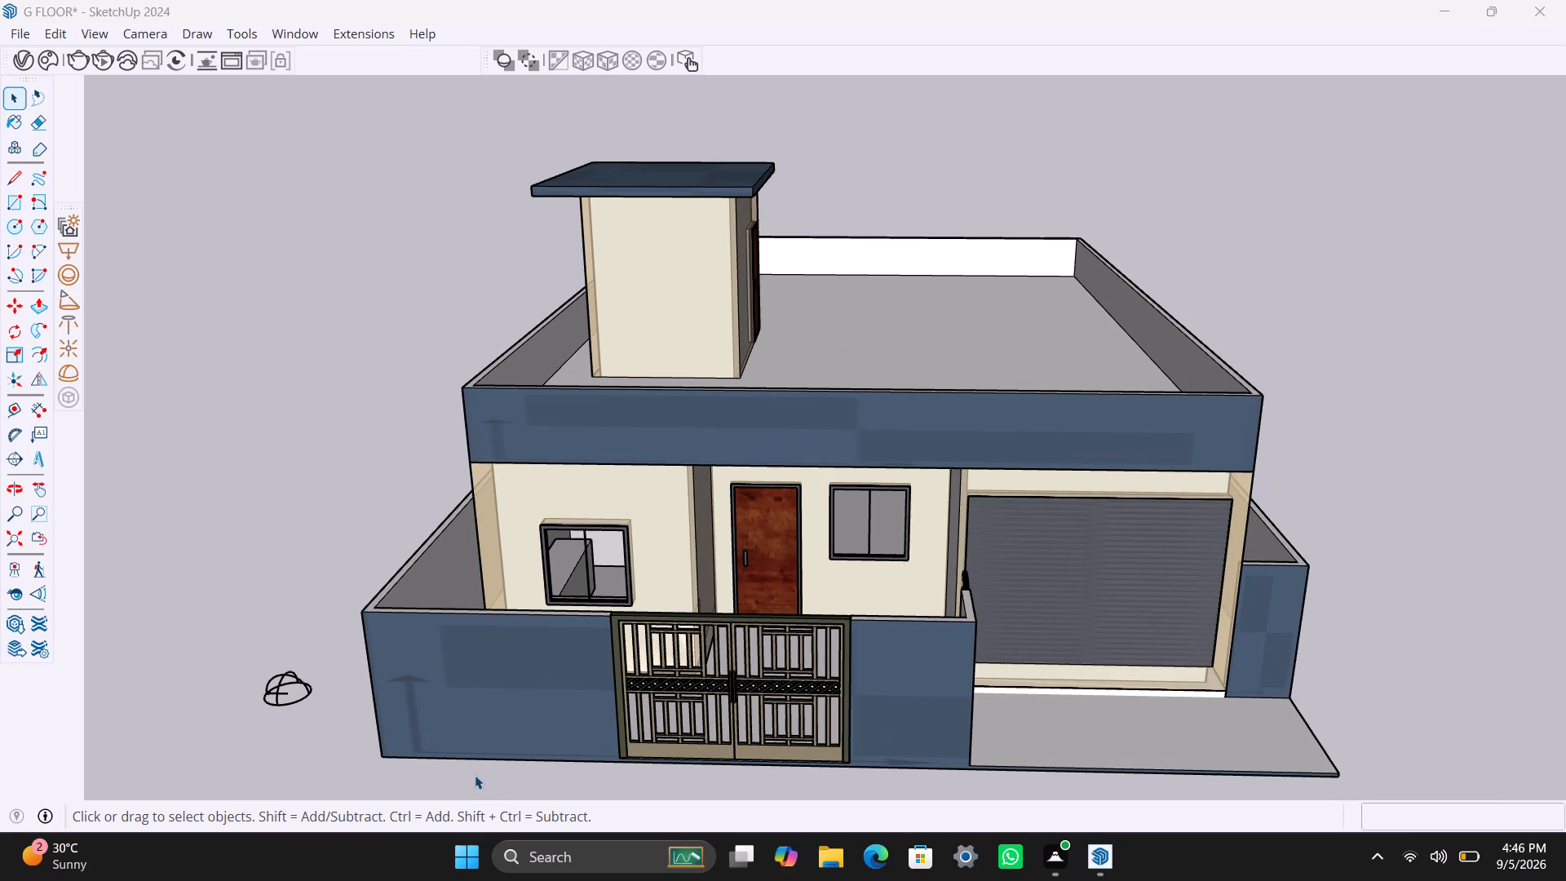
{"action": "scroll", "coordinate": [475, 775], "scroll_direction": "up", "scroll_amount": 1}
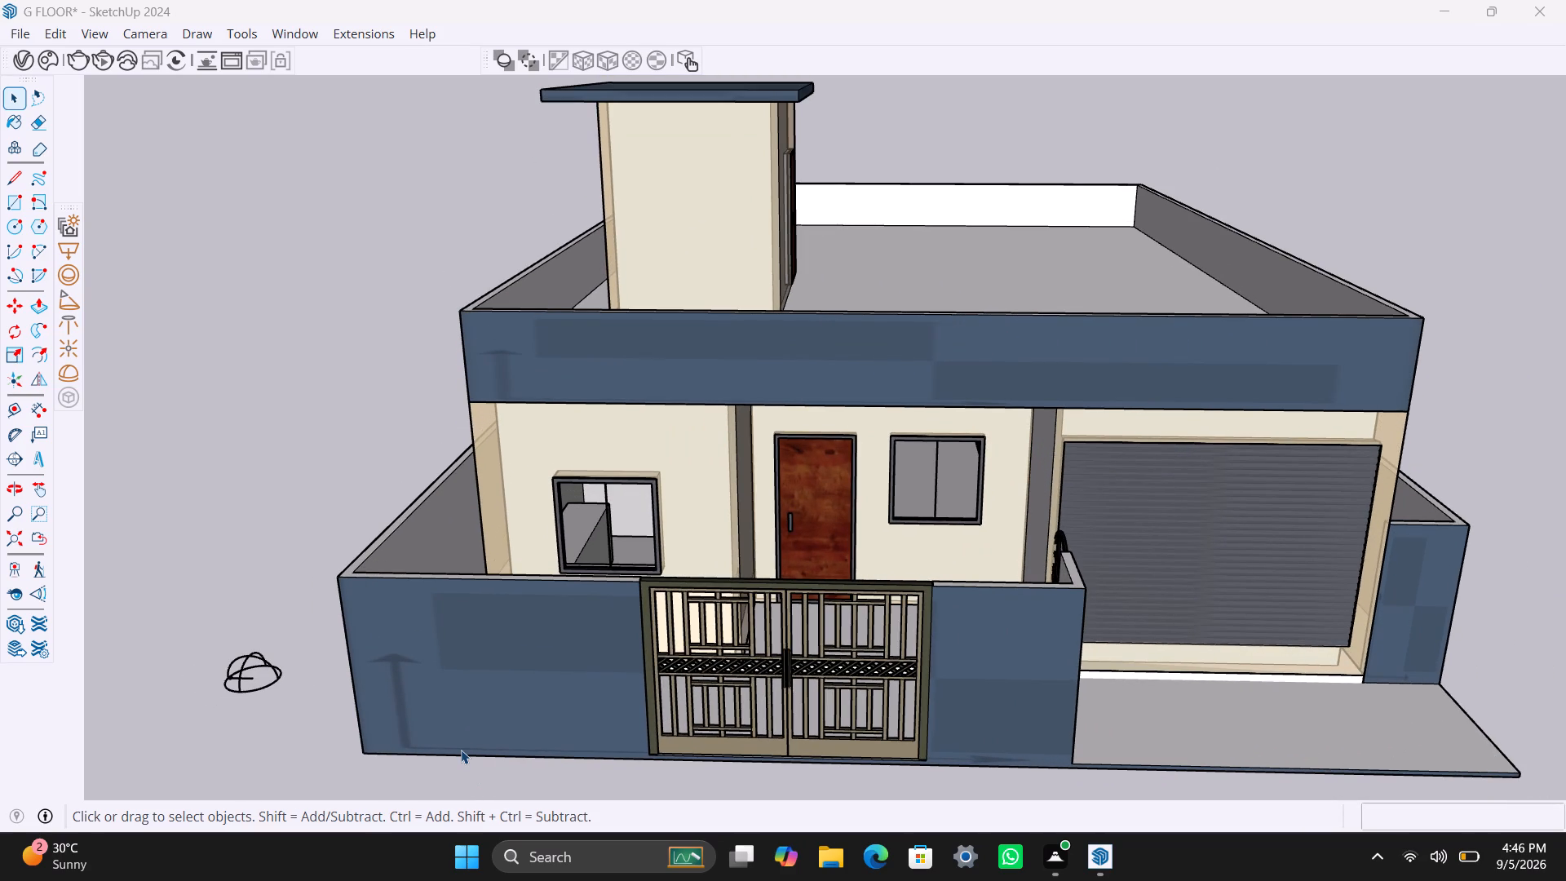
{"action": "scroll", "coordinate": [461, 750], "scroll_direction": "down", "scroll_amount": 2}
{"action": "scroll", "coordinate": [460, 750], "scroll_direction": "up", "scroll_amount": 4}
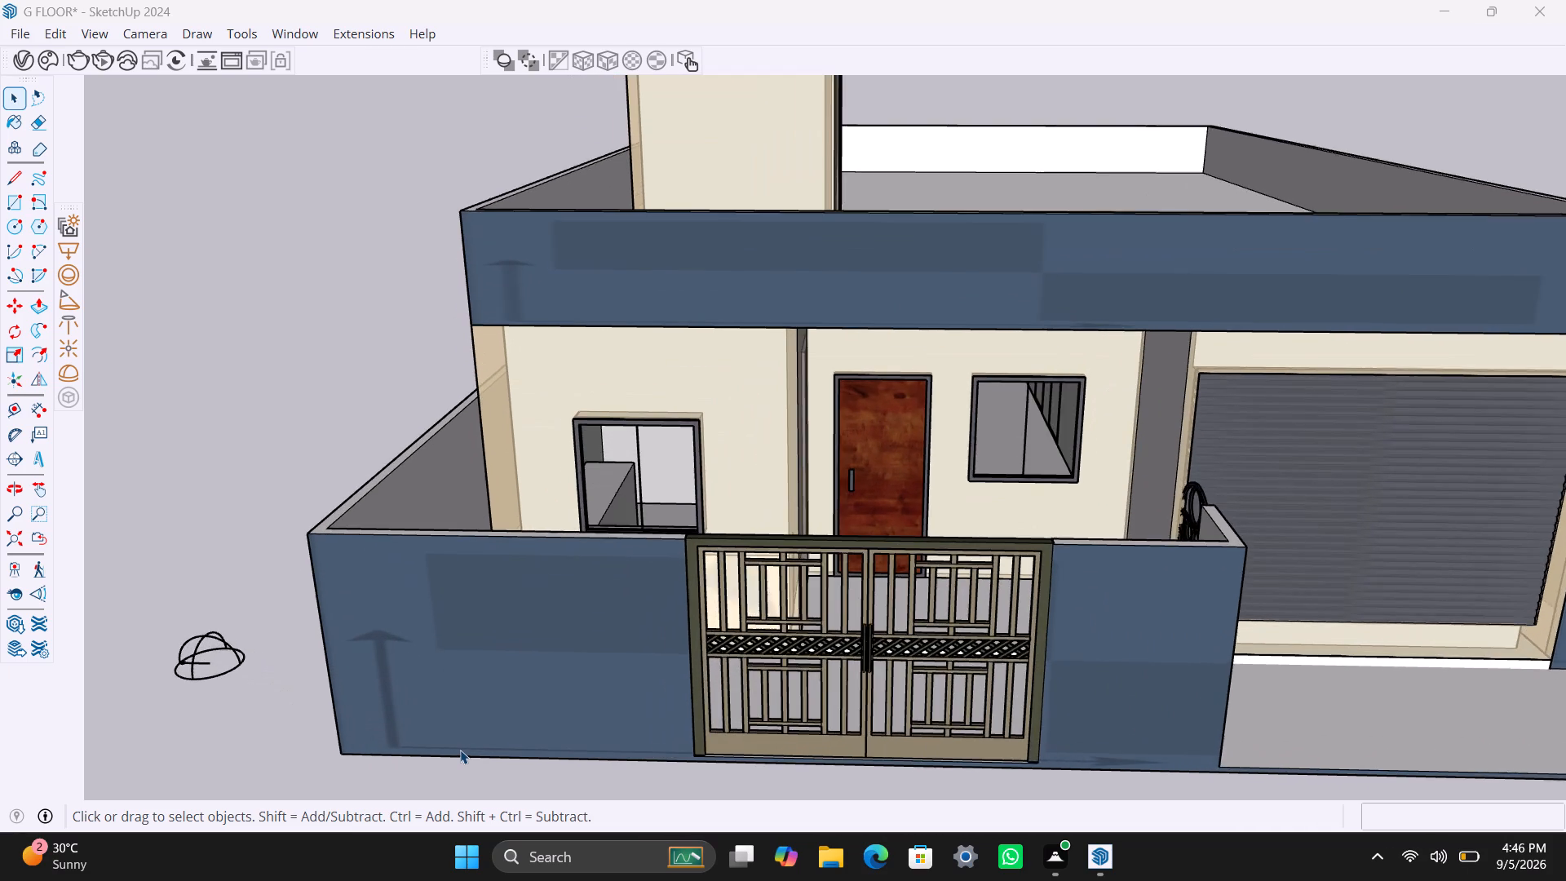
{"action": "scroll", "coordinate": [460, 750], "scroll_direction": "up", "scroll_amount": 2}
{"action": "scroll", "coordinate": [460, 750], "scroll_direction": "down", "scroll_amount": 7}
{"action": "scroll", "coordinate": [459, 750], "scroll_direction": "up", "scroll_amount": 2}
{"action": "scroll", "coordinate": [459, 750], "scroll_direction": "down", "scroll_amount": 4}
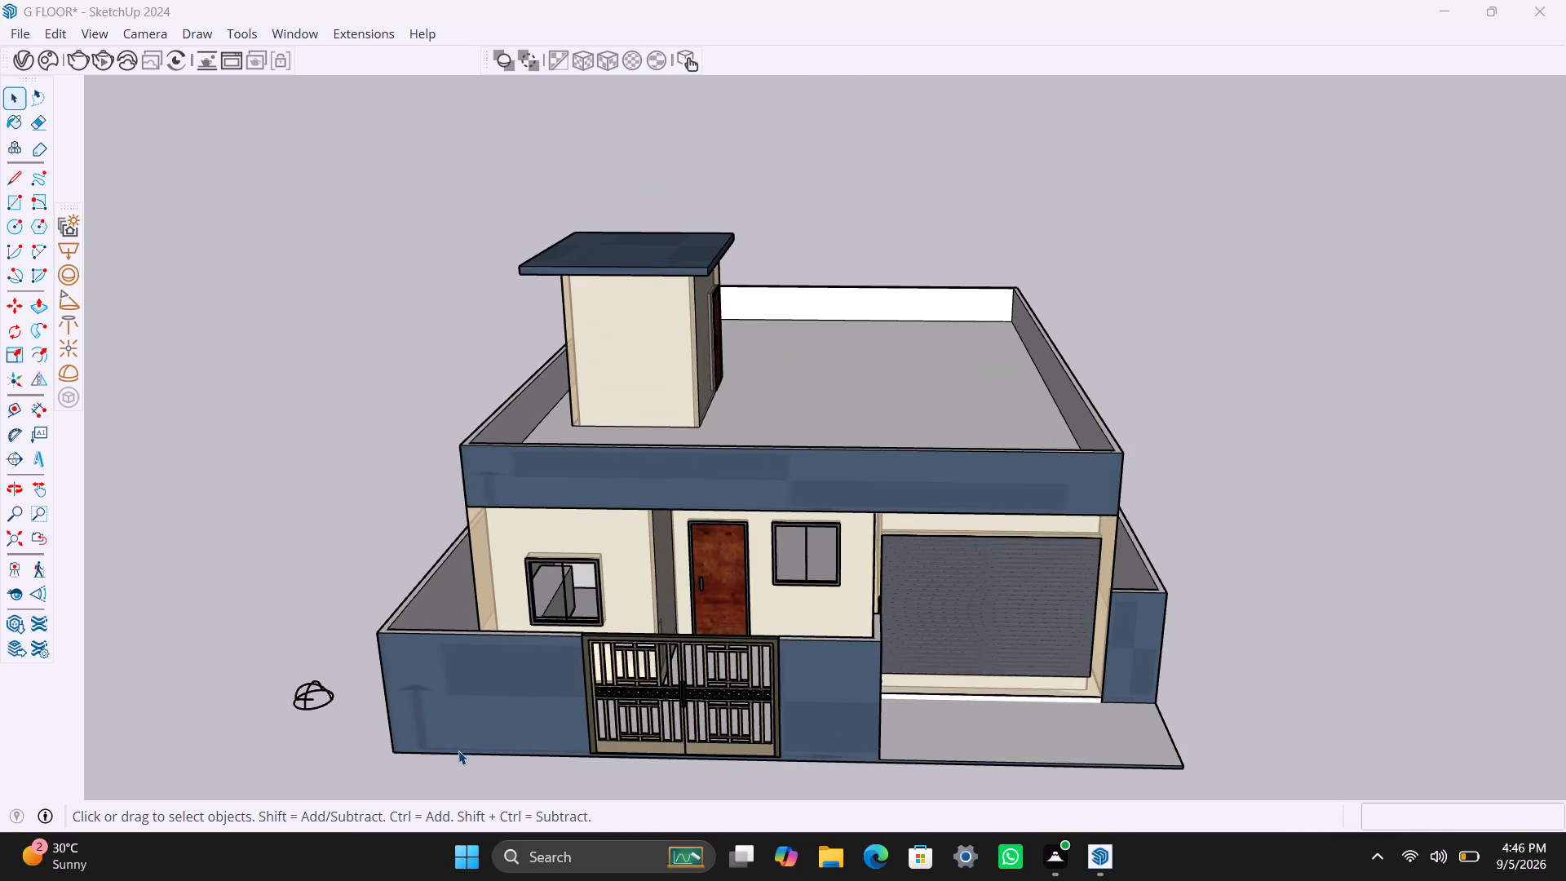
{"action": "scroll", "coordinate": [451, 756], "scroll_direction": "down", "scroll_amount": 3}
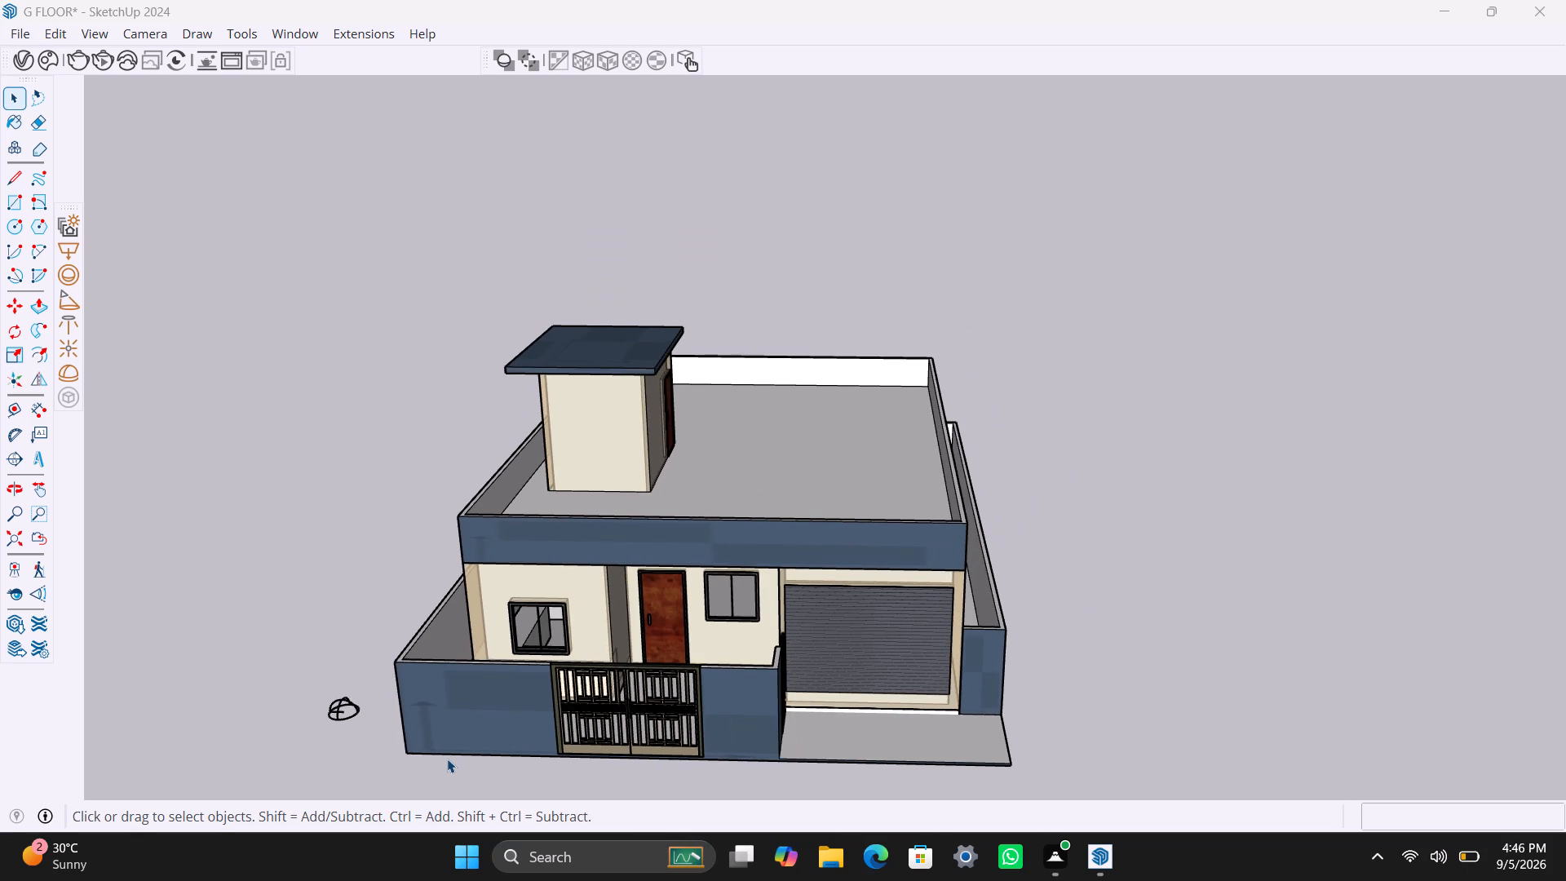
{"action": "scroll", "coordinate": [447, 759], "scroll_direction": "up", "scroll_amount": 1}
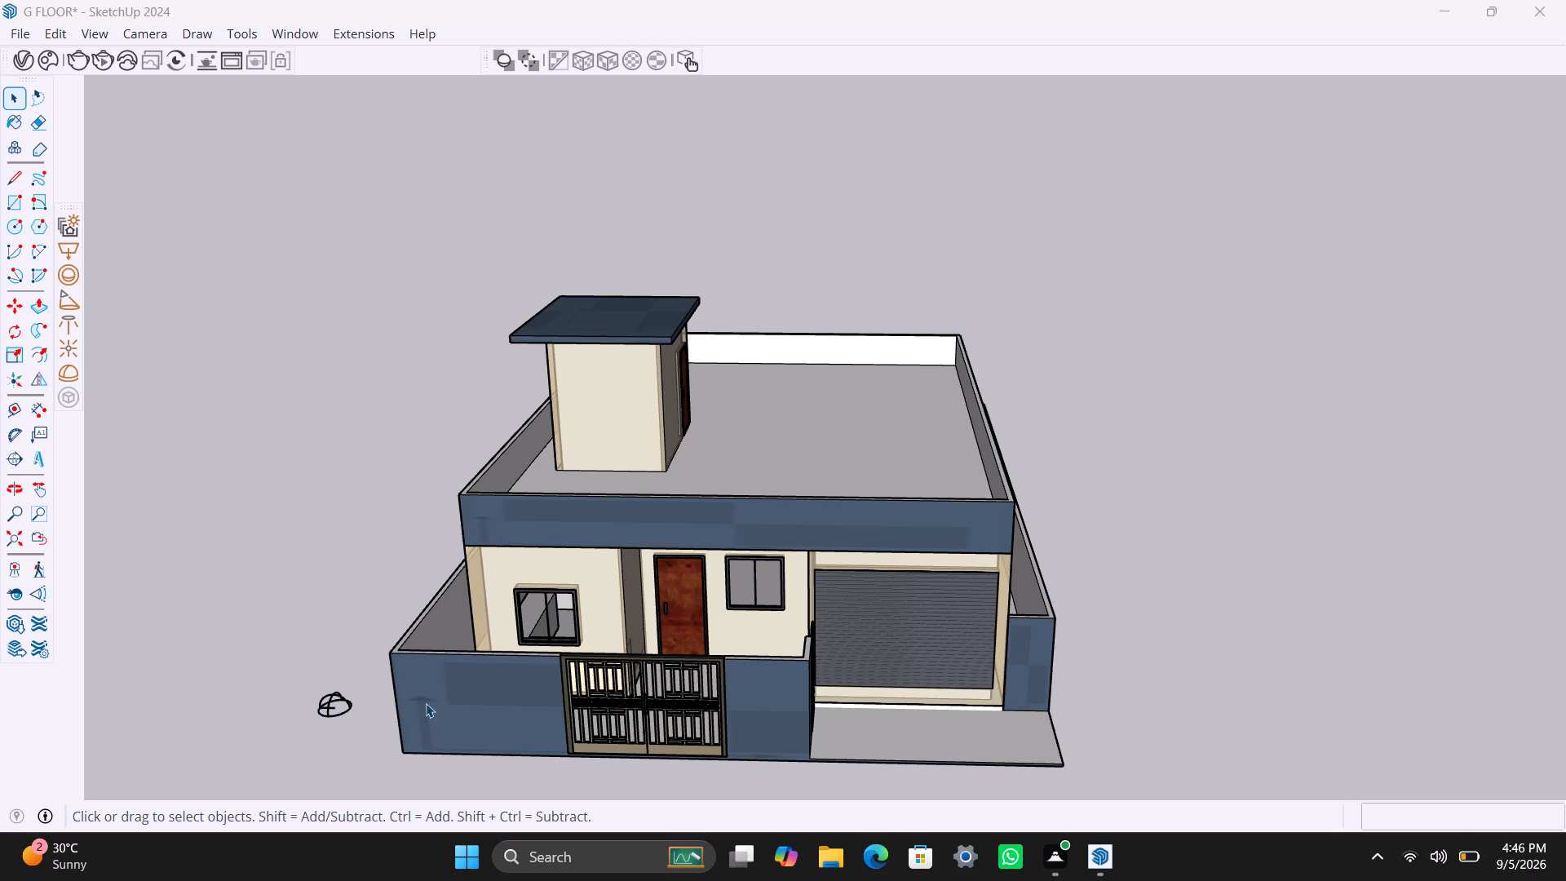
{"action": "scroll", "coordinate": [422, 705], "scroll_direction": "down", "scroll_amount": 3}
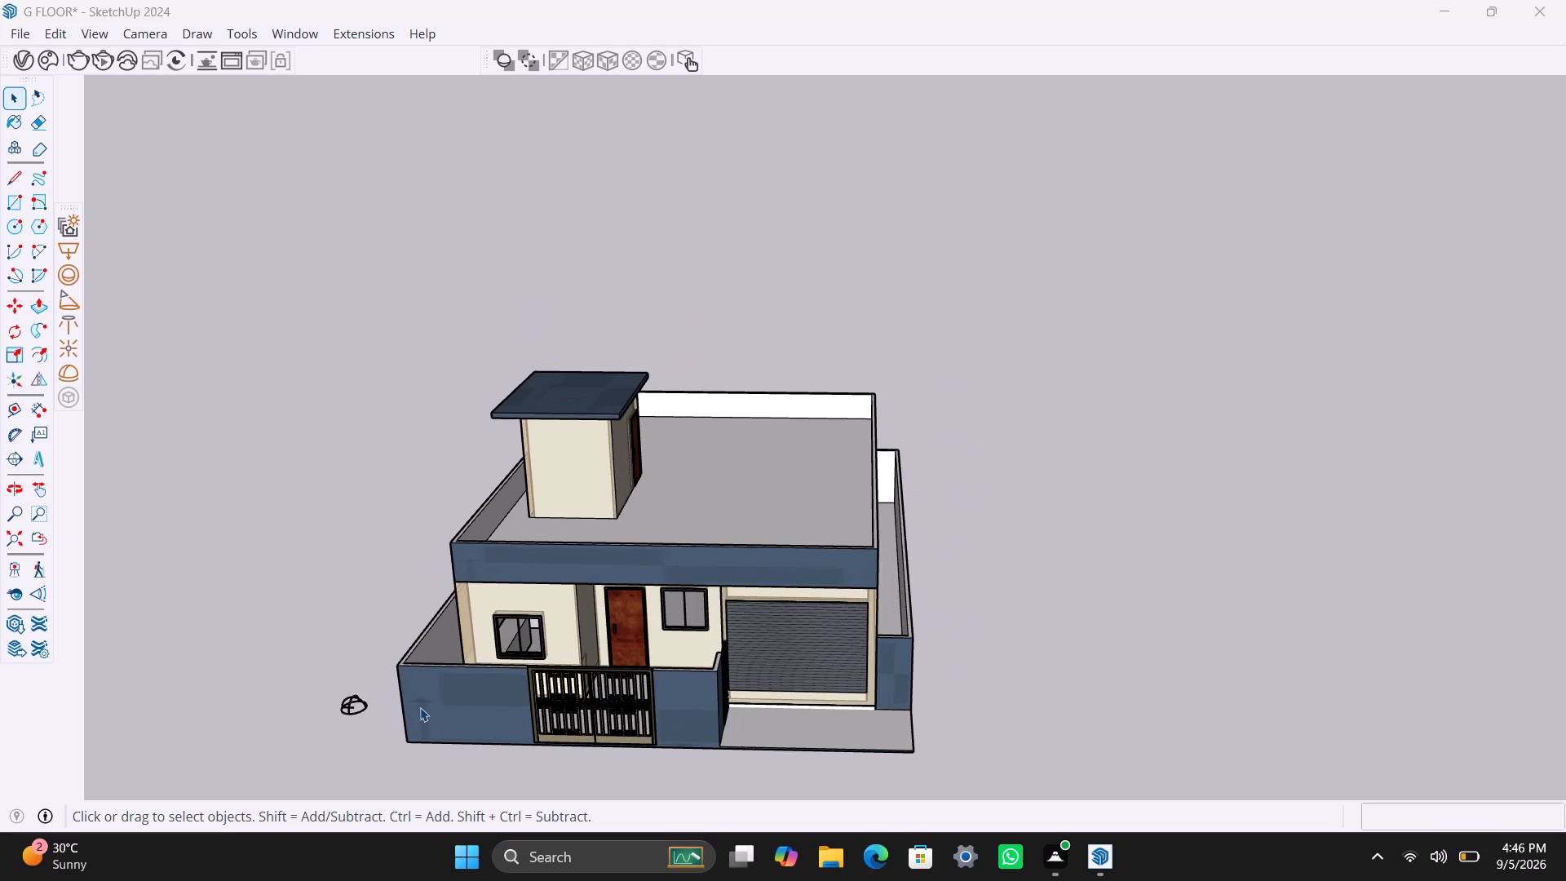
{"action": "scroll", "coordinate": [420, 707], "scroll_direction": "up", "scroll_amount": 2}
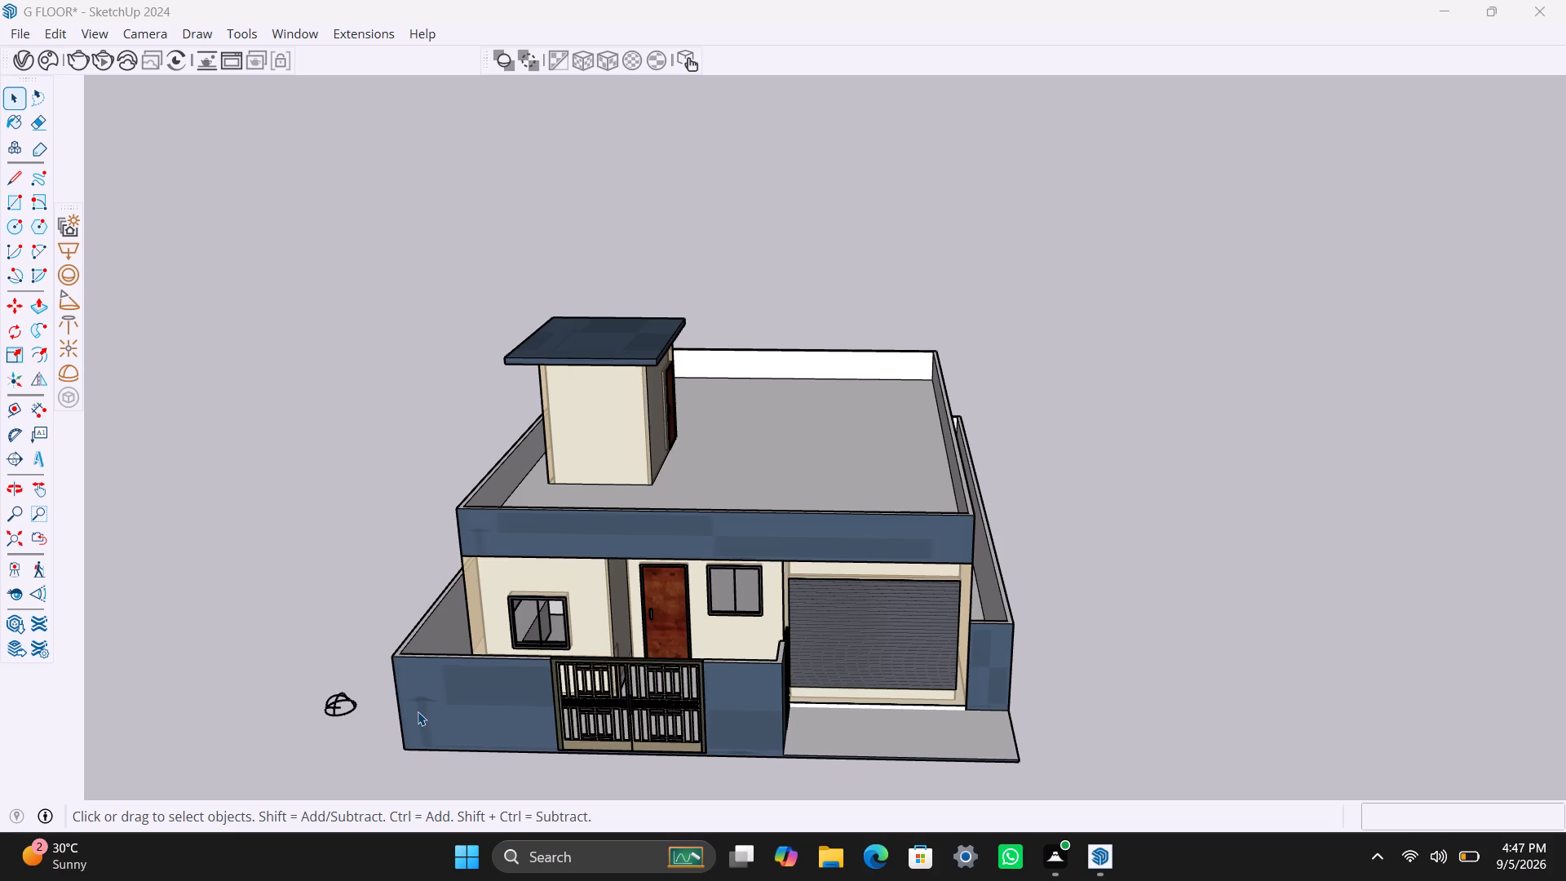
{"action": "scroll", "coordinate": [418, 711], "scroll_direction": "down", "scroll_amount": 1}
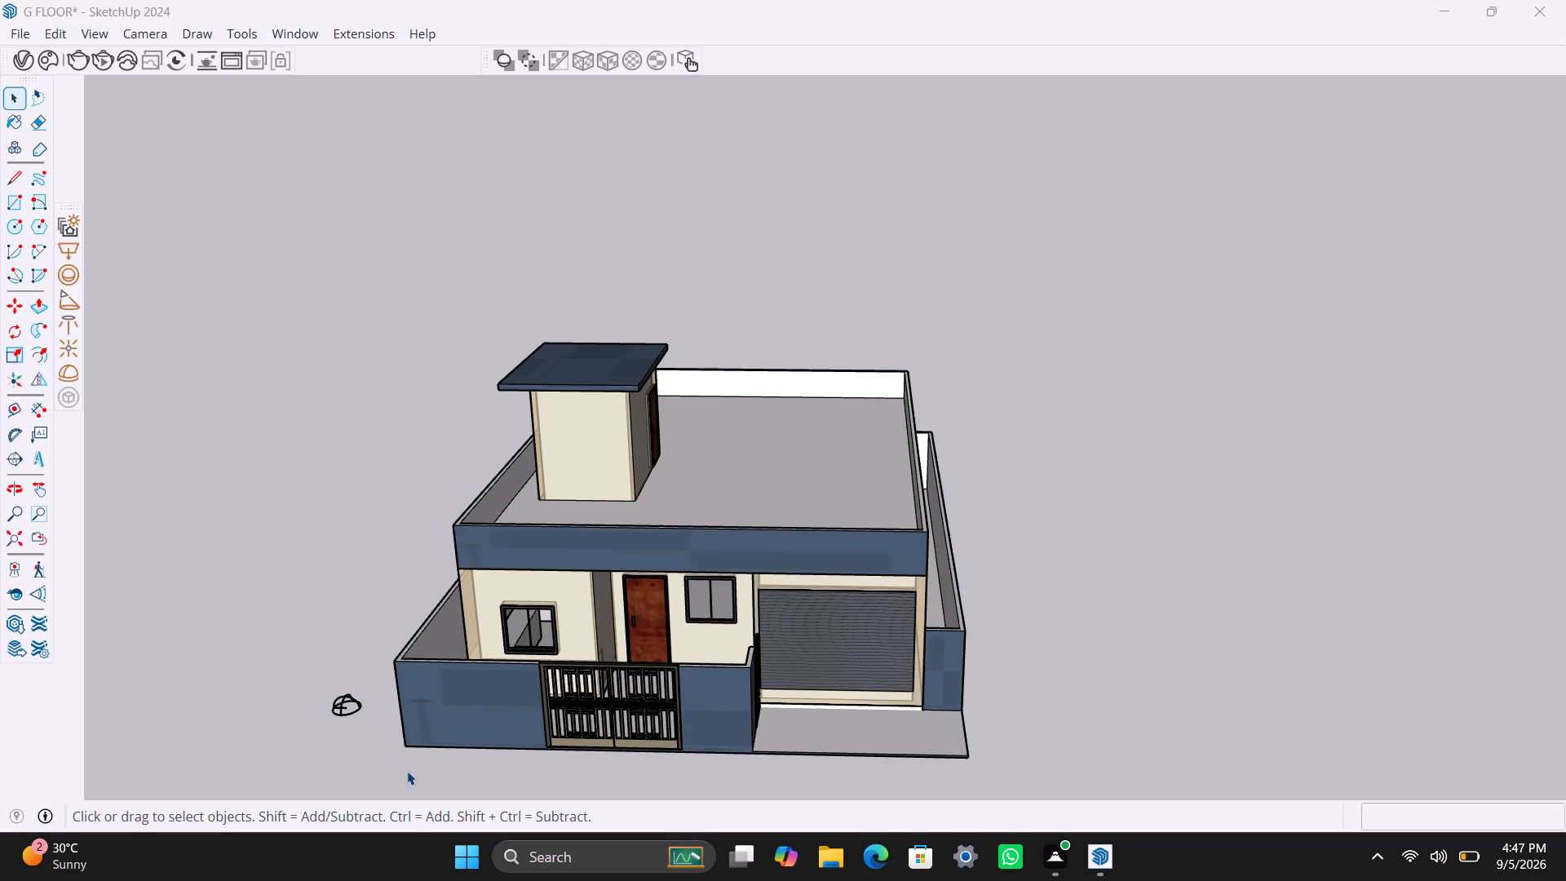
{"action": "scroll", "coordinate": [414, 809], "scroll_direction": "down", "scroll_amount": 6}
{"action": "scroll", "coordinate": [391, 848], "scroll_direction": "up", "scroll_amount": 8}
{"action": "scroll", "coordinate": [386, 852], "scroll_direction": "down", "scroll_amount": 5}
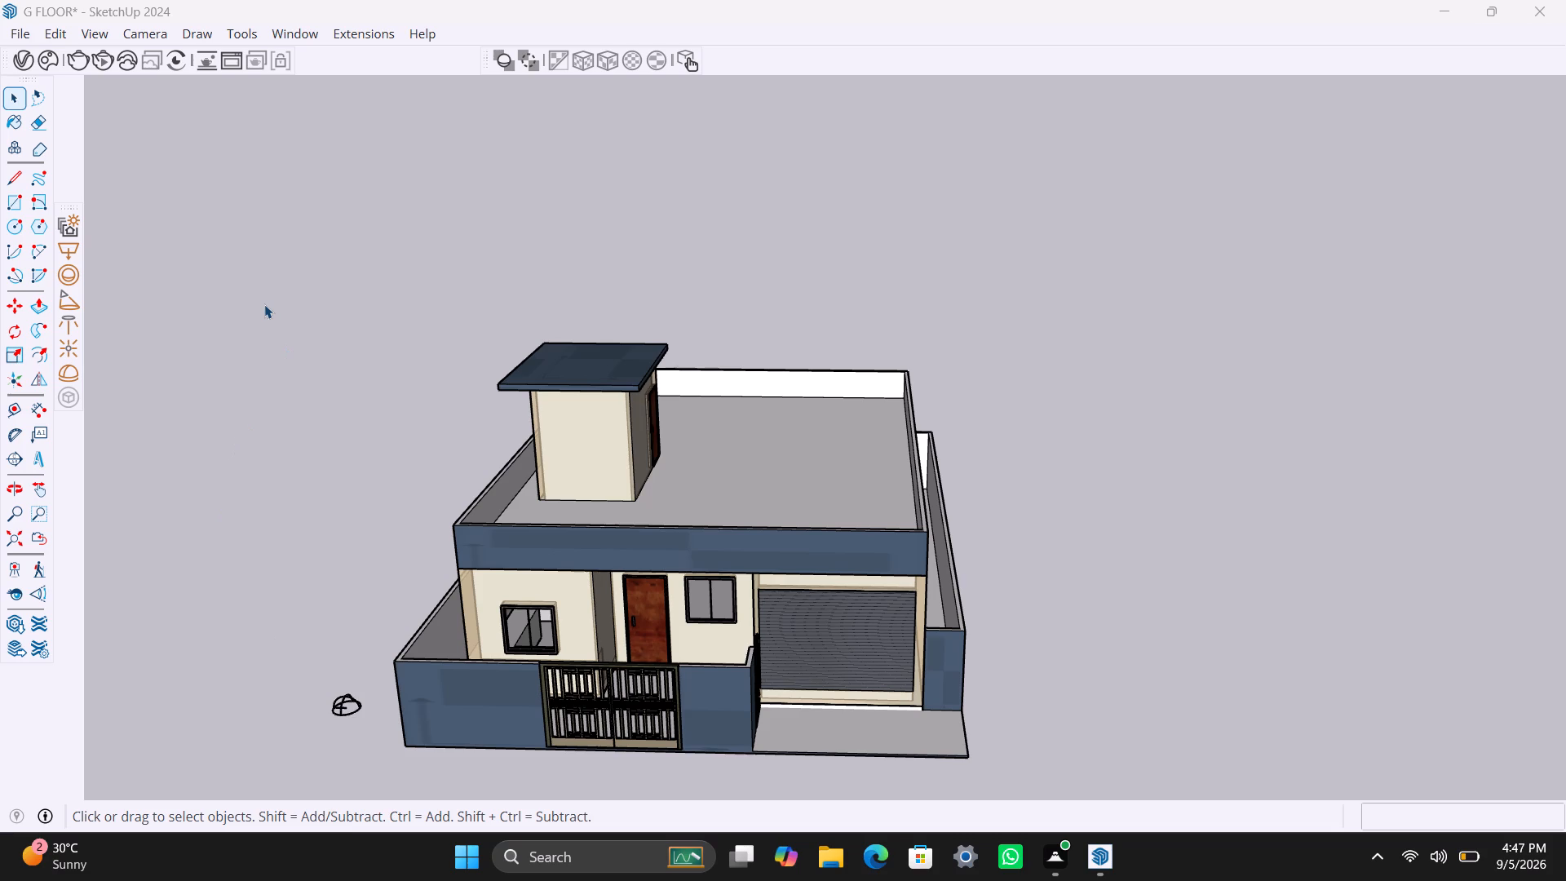
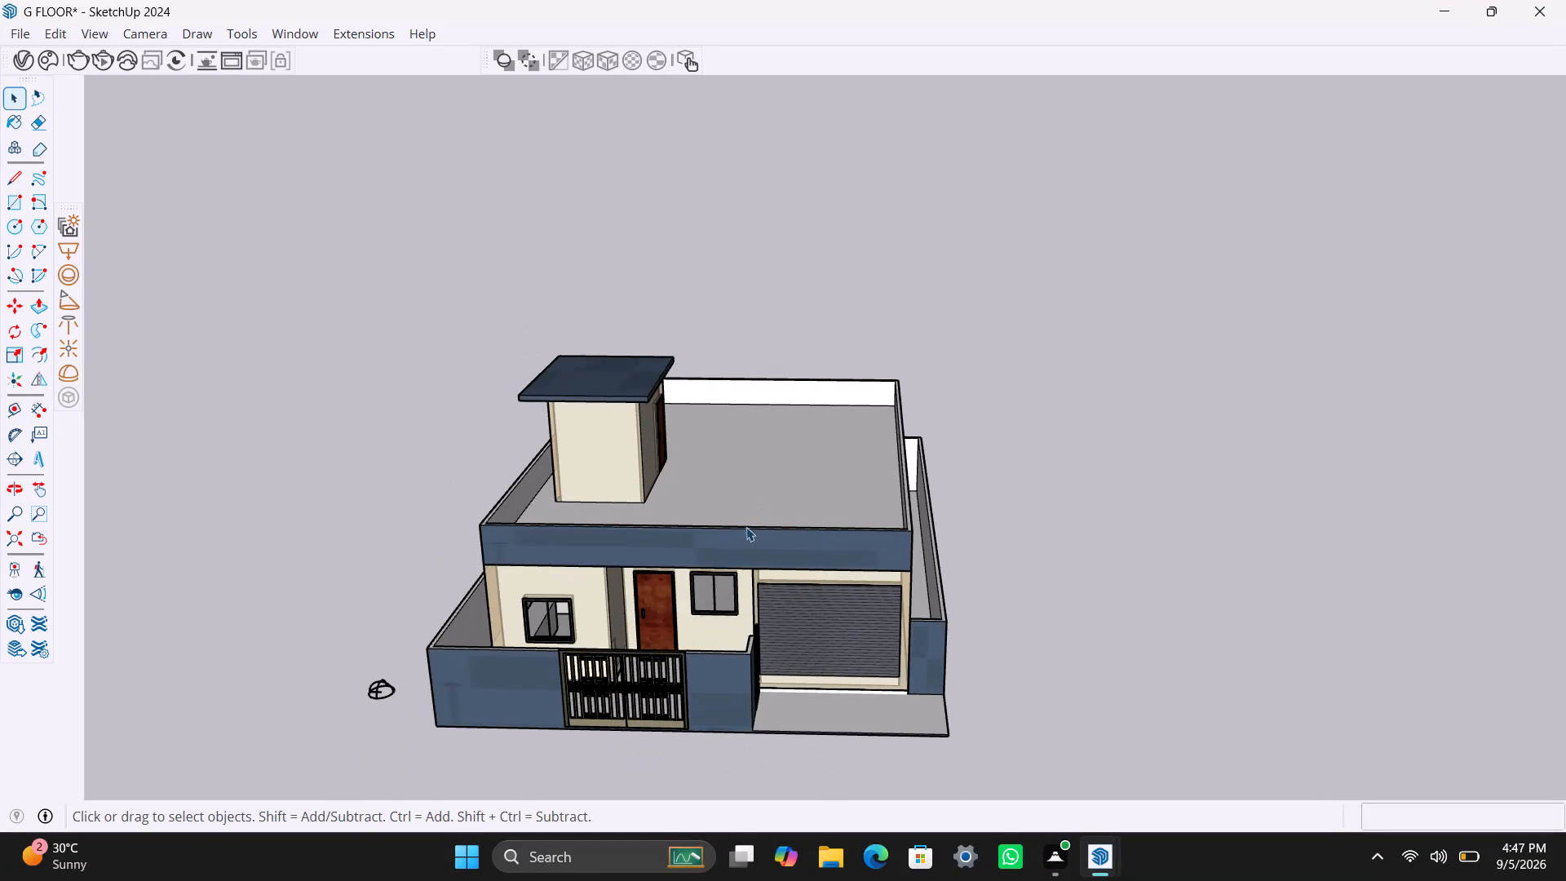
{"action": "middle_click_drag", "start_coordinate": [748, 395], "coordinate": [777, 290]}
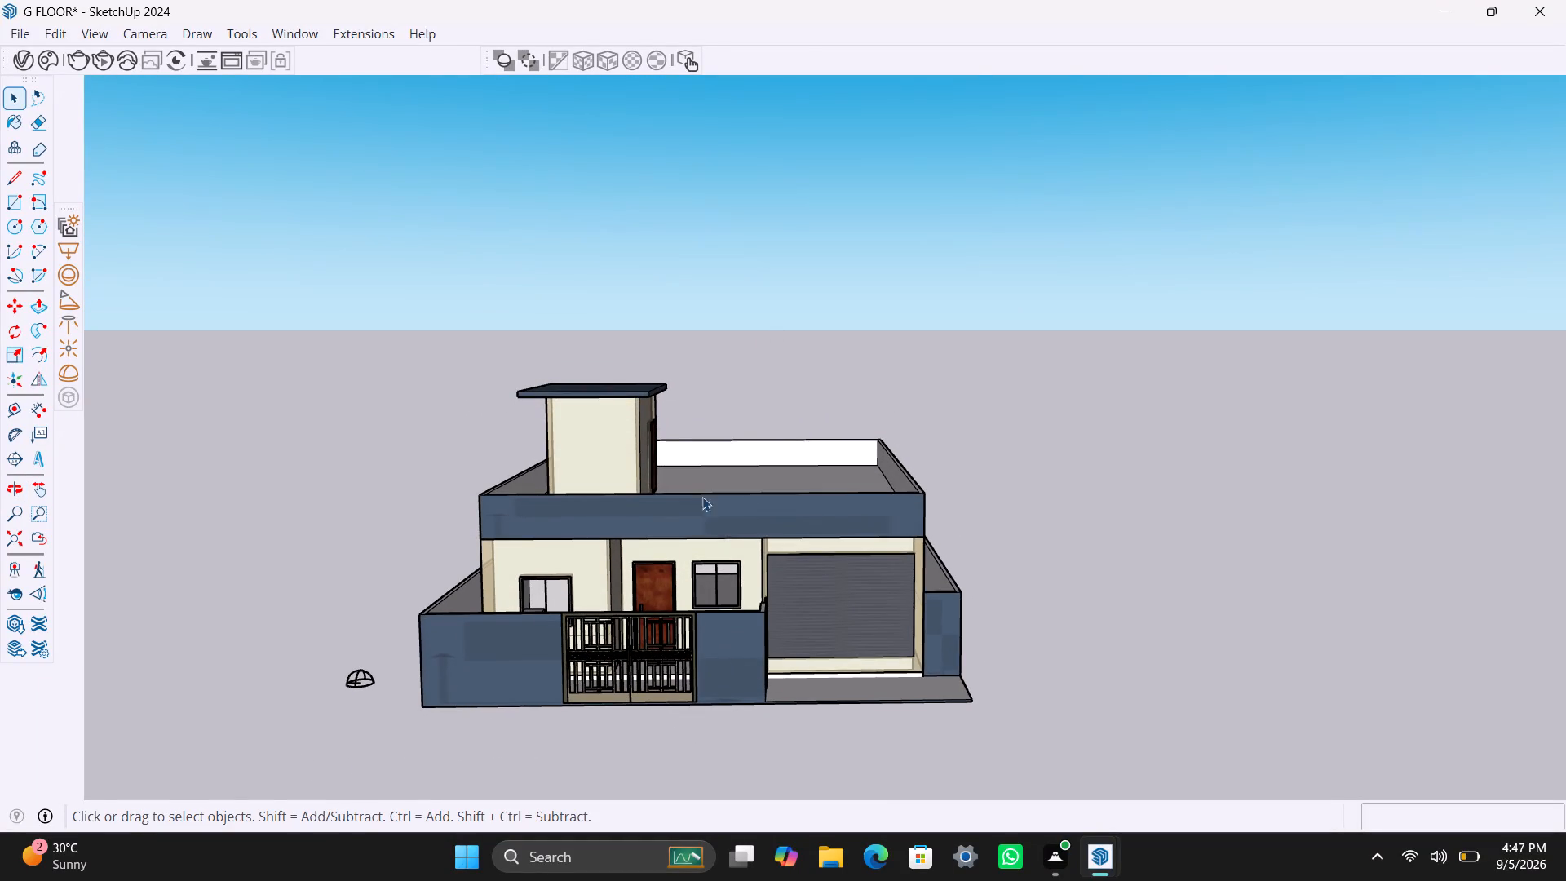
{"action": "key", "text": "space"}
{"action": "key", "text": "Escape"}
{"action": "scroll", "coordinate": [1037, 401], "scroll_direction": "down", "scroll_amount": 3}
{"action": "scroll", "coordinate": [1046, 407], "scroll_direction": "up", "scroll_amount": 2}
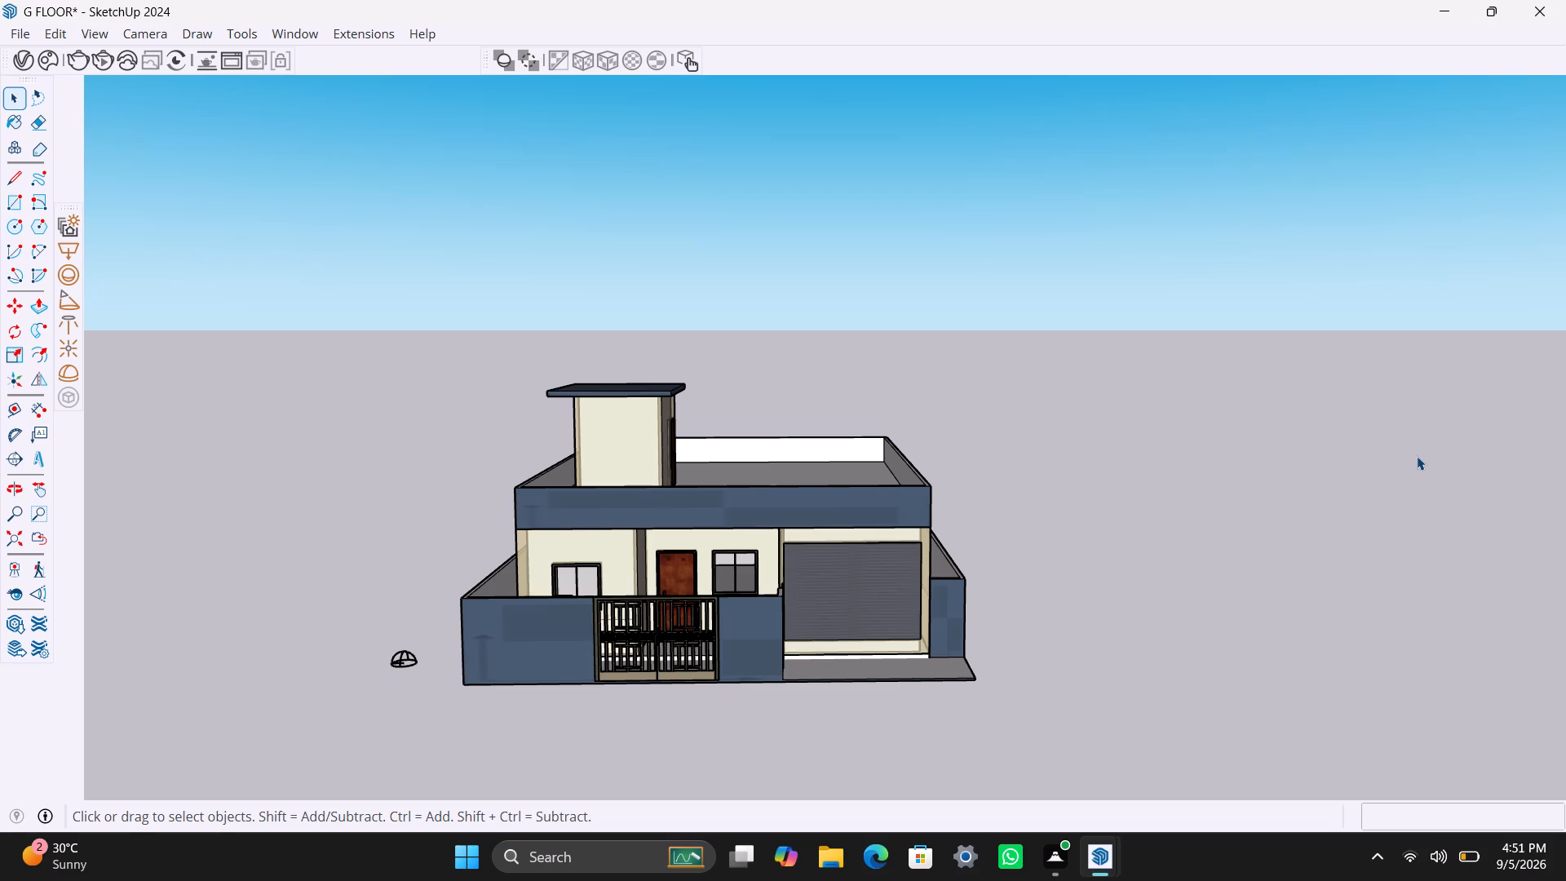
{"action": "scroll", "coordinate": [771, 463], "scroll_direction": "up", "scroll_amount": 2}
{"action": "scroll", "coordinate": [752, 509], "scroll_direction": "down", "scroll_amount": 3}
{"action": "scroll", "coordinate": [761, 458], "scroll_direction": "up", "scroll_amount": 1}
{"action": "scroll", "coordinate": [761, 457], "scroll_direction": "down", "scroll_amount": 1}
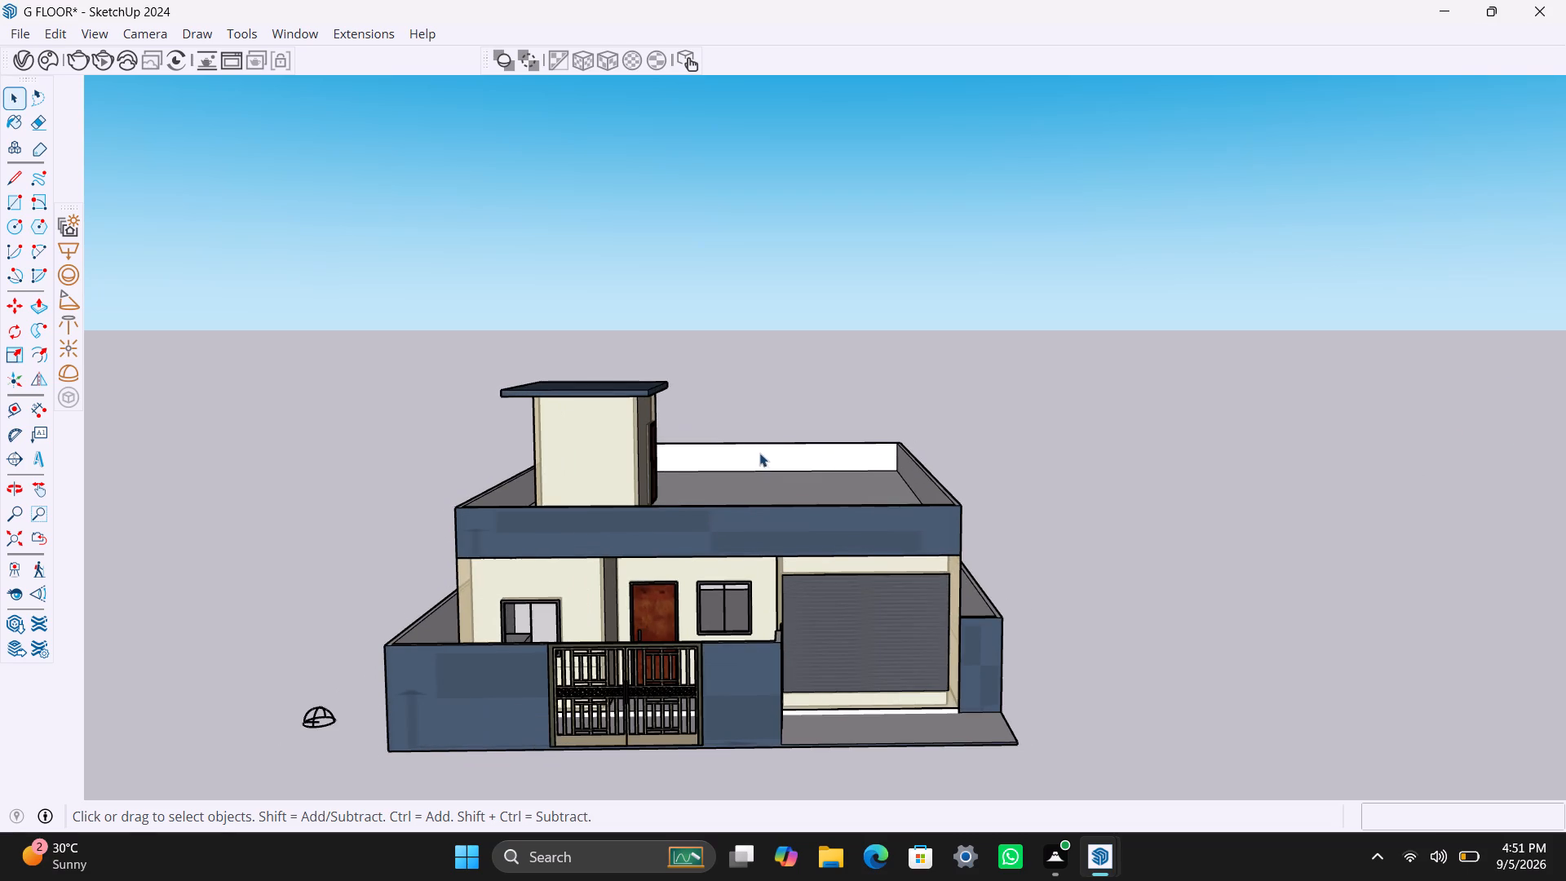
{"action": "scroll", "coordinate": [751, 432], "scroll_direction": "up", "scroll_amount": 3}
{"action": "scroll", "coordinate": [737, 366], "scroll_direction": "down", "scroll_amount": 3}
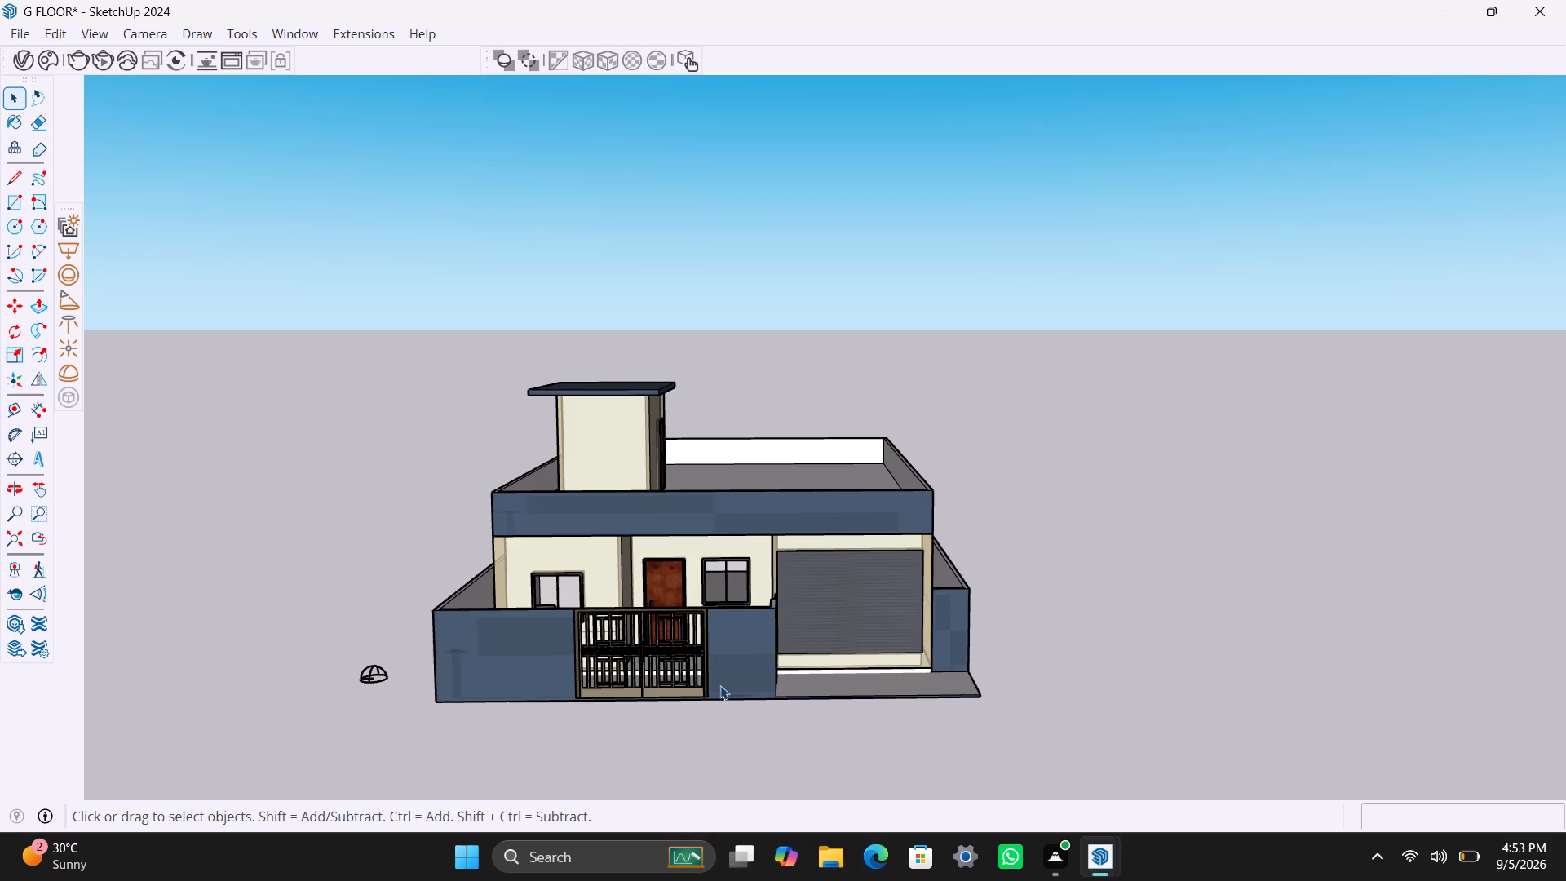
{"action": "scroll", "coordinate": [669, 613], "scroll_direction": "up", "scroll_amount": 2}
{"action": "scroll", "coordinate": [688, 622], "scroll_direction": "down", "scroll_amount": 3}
Examine the front elevation with its gate, door, windows and shutter from near eye level and a slightly raised angle.
{"action": "middle_click_drag", "start_coordinate": [599, 476], "coordinate": [585, 449]}
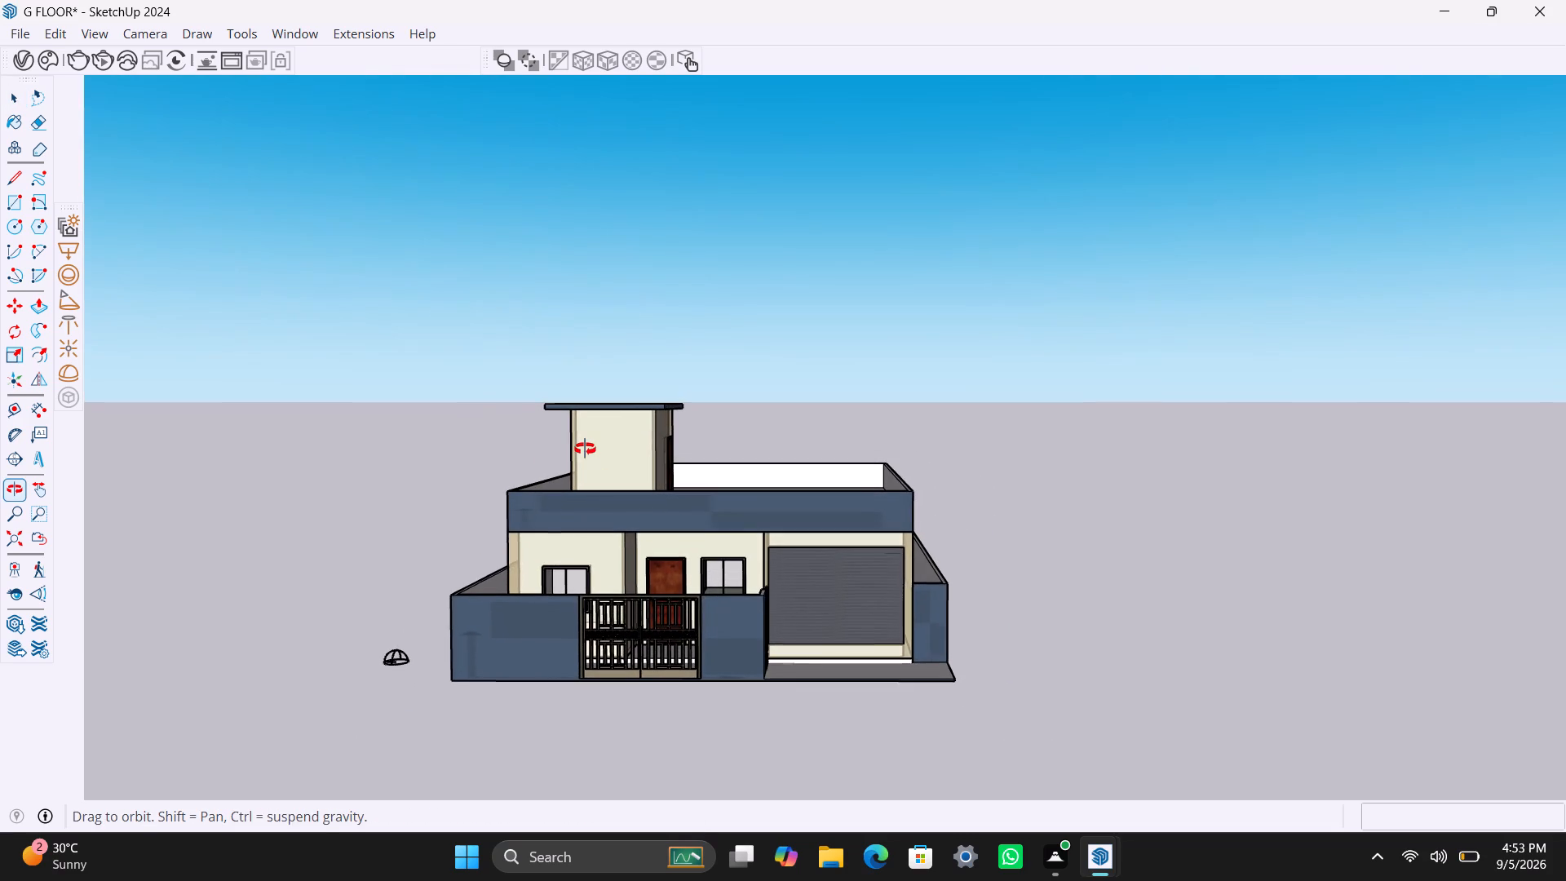
{"action": "middle_click_drag", "start_coordinate": [585, 449], "coordinate": [576, 451]}
{"action": "scroll", "coordinate": [648, 548], "scroll_direction": "up", "scroll_amount": 4}
{"action": "middle_click_drag", "start_coordinate": [648, 548], "coordinate": [658, 542]}
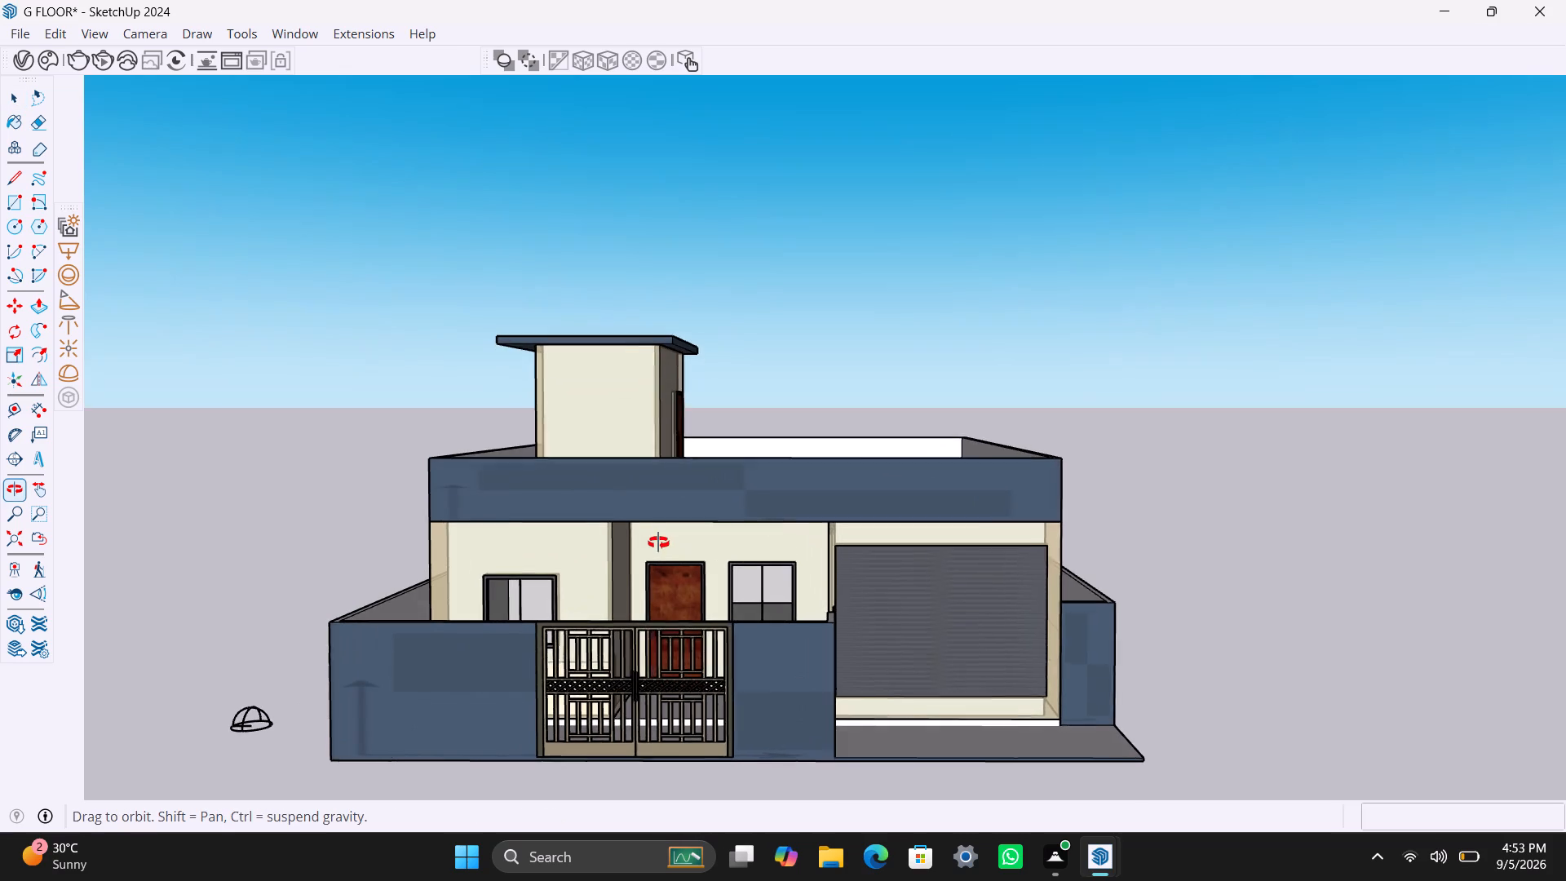
{"action": "middle_click_drag", "start_coordinate": [658, 542], "coordinate": [665, 534]}
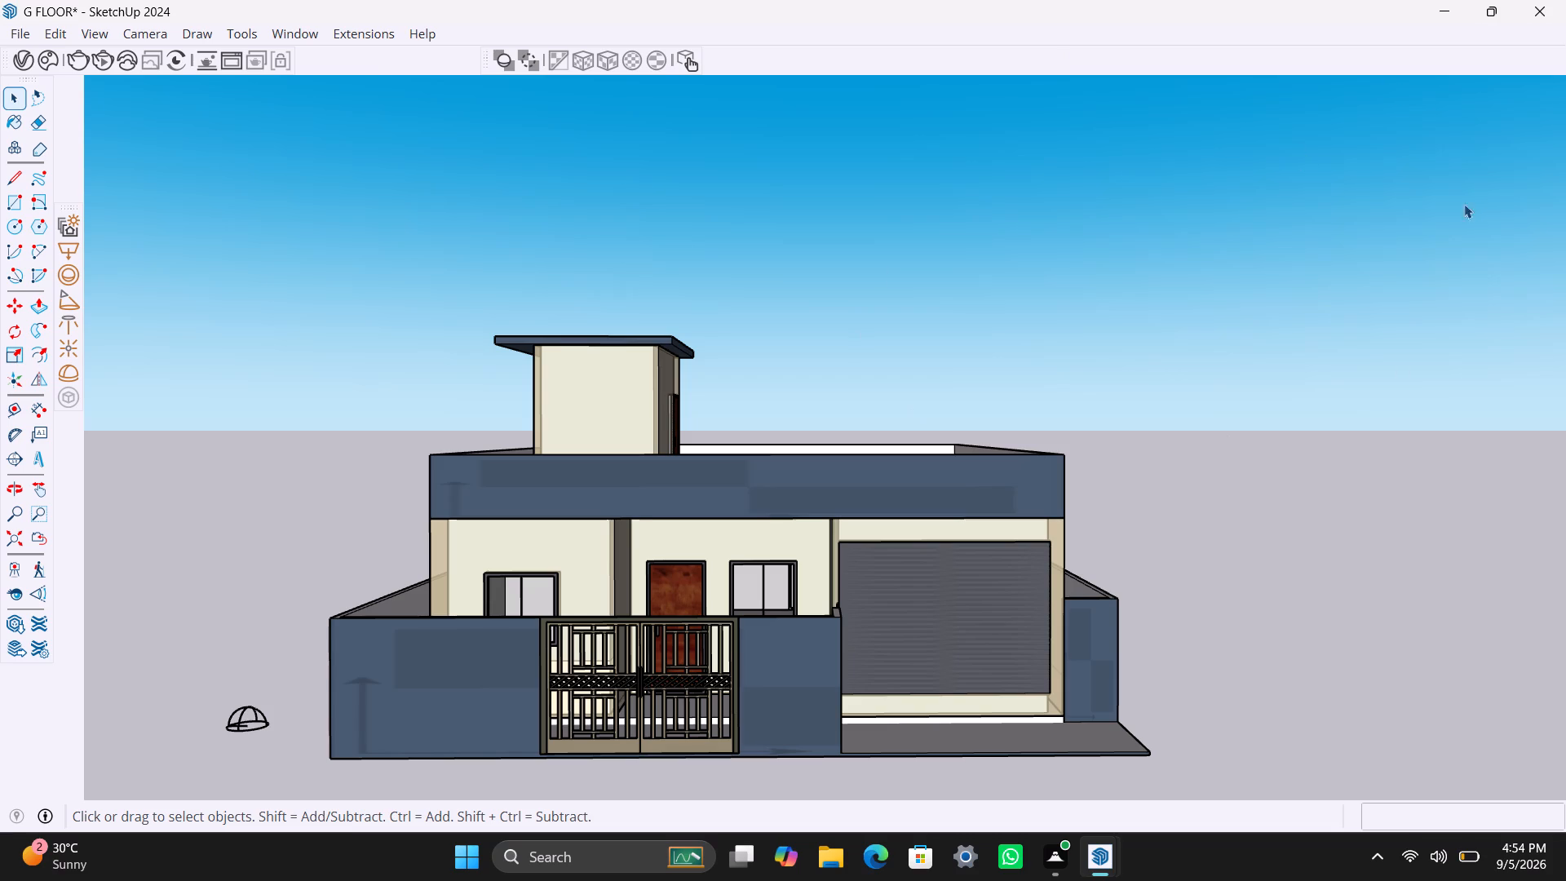
{"action": "scroll", "coordinate": [1036, 688], "scroll_direction": "up", "scroll_amount": 1}
{"action": "middle_click_drag", "start_coordinate": [1016, 683], "coordinate": [1008, 683]}
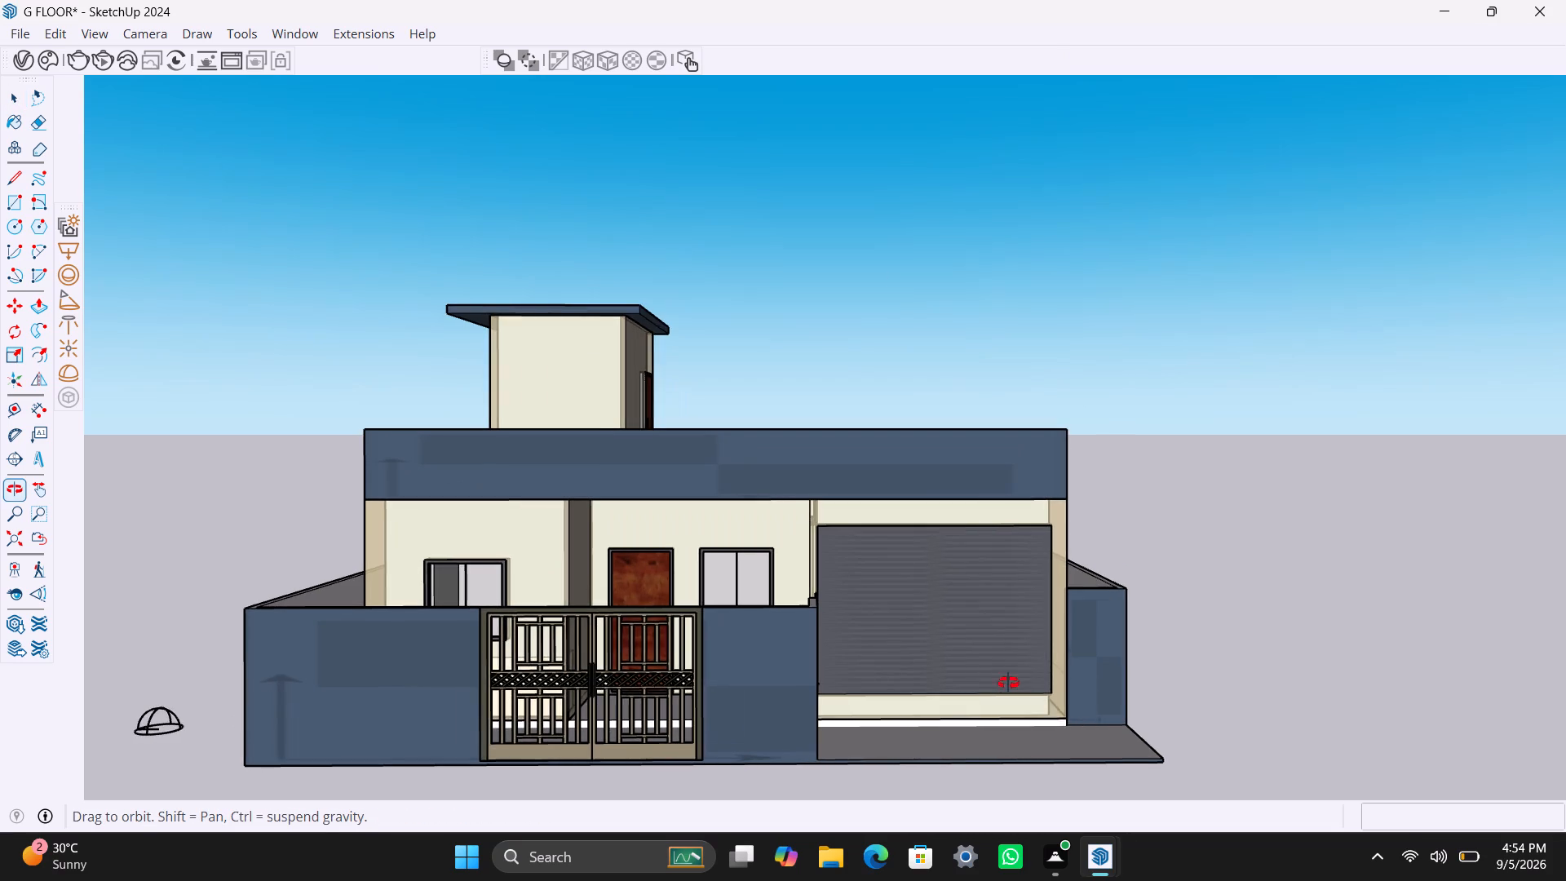
{"action": "middle_click_drag", "start_coordinate": [1008, 683], "coordinate": [999, 724]}
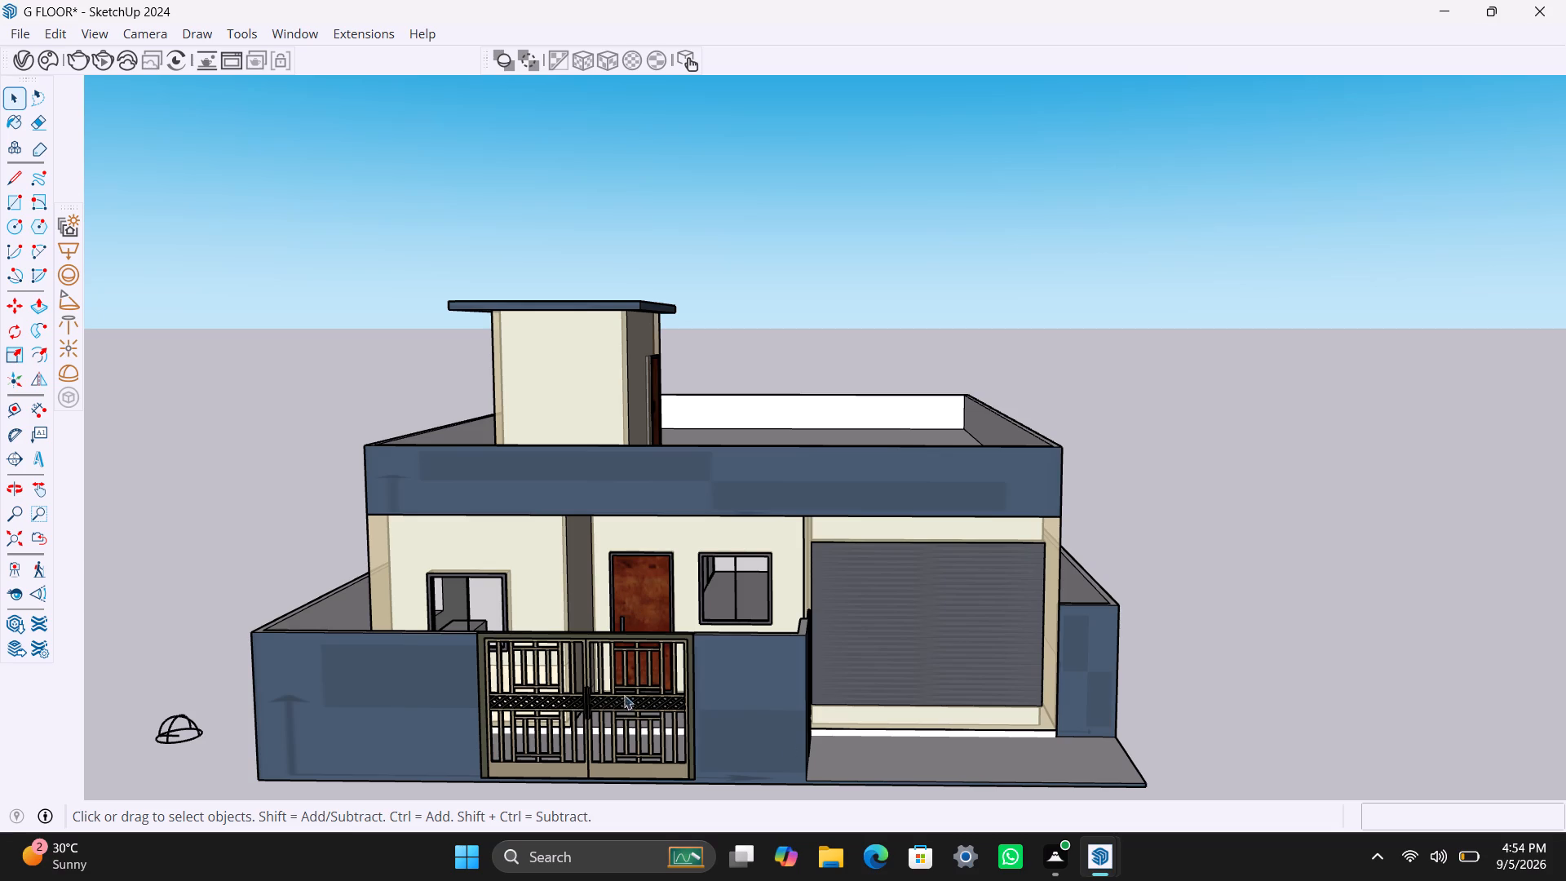
{"action": "scroll", "coordinate": [609, 718], "scroll_direction": "up", "scroll_amount": 1}
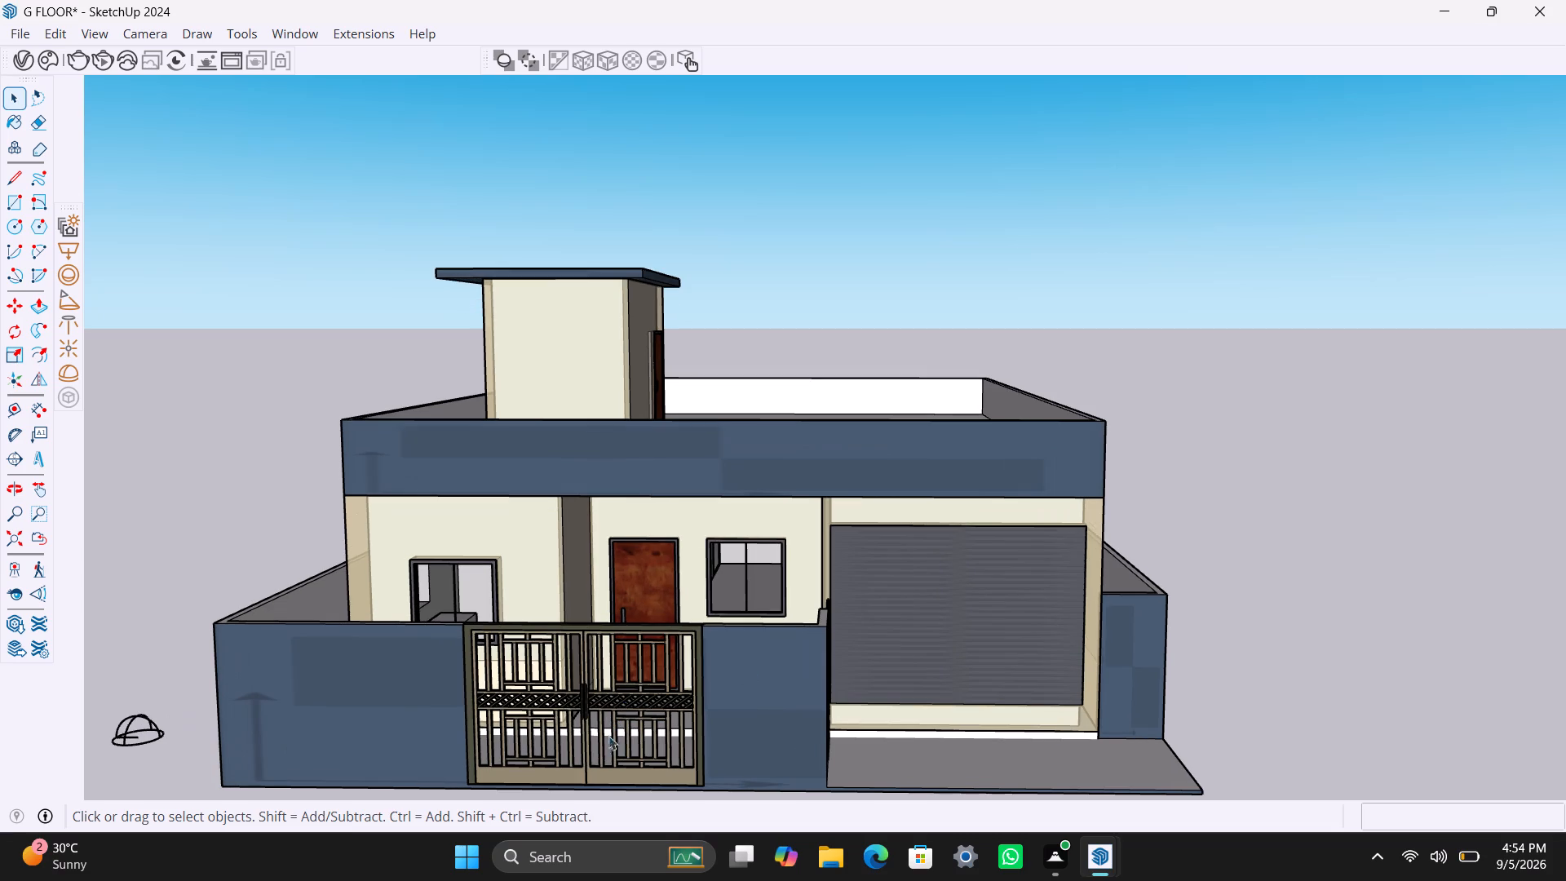
{"action": "scroll", "coordinate": [675, 715], "scroll_direction": "down", "scroll_amount": 1}
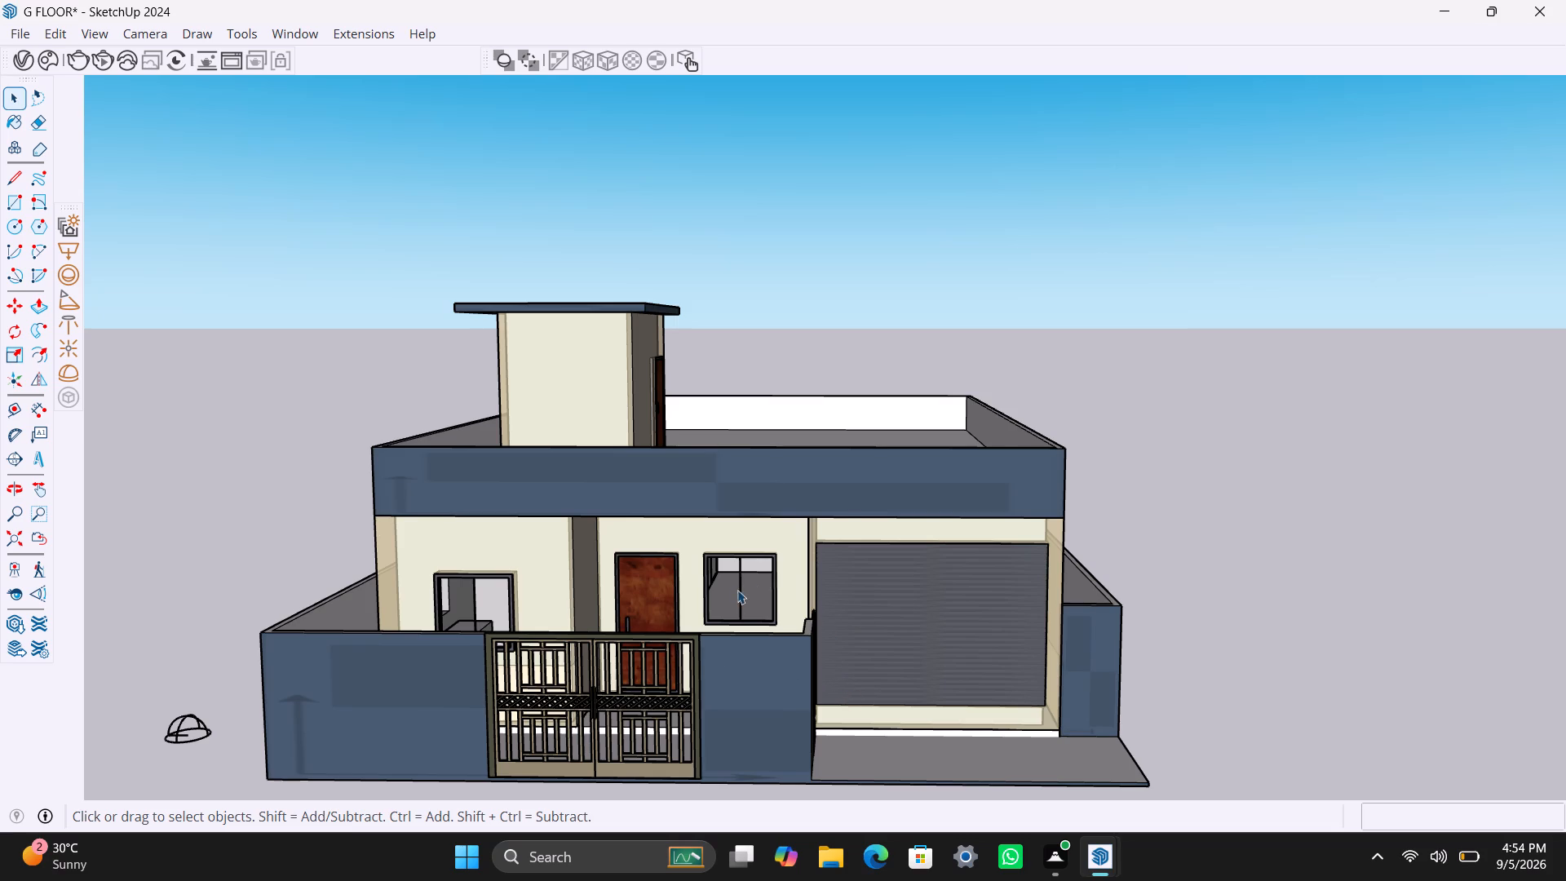
{"action": "scroll", "coordinate": [738, 591], "scroll_direction": "down", "scroll_amount": 2}
{"action": "scroll", "coordinate": [741, 591], "scroll_direction": "up", "scroll_amount": 1}
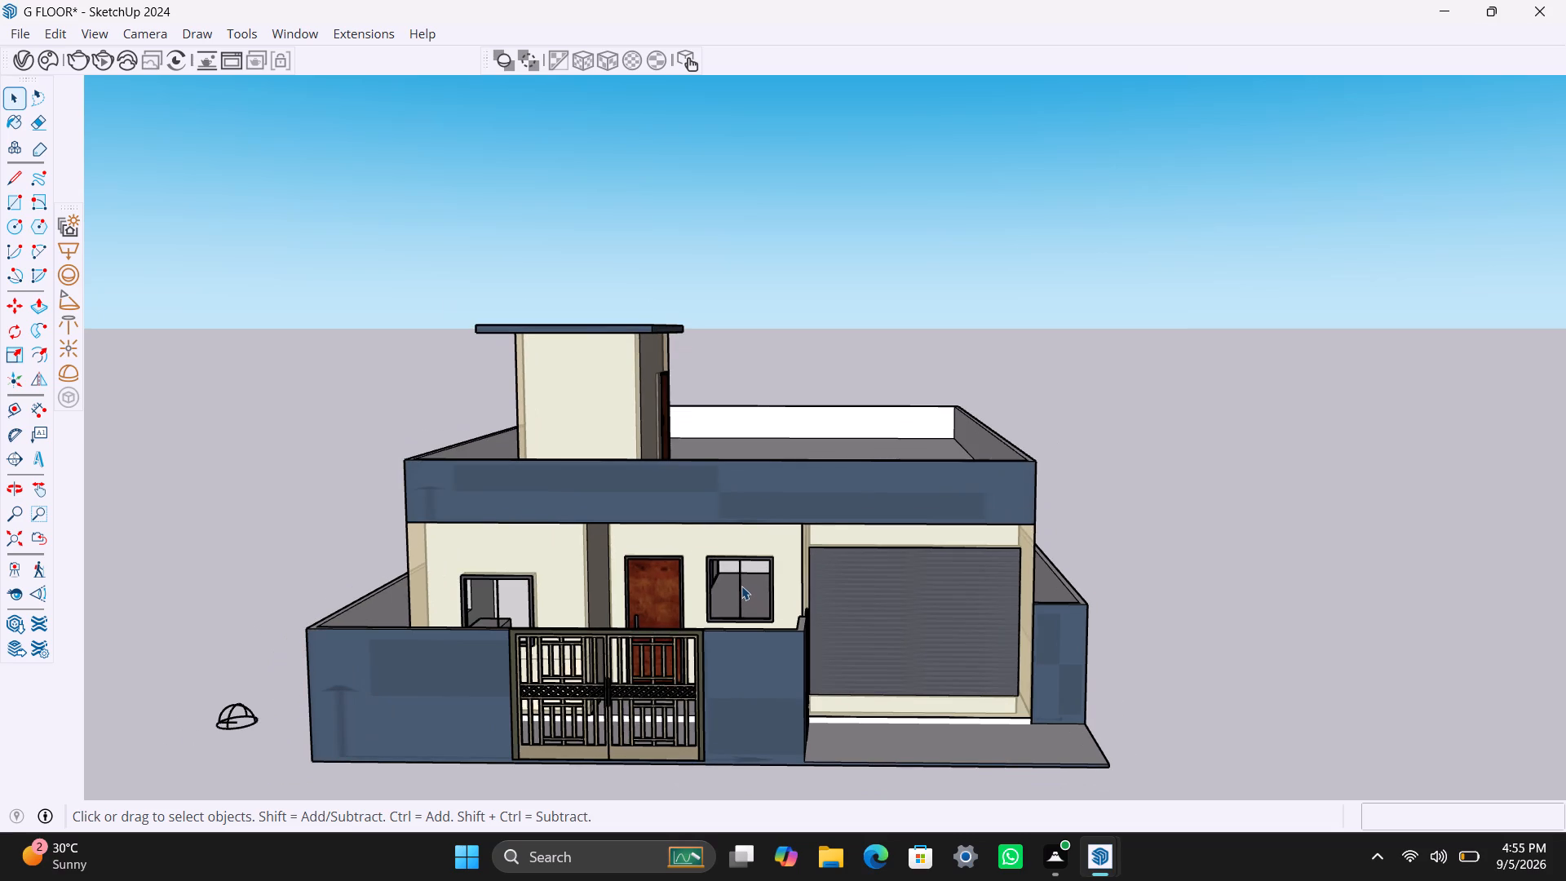
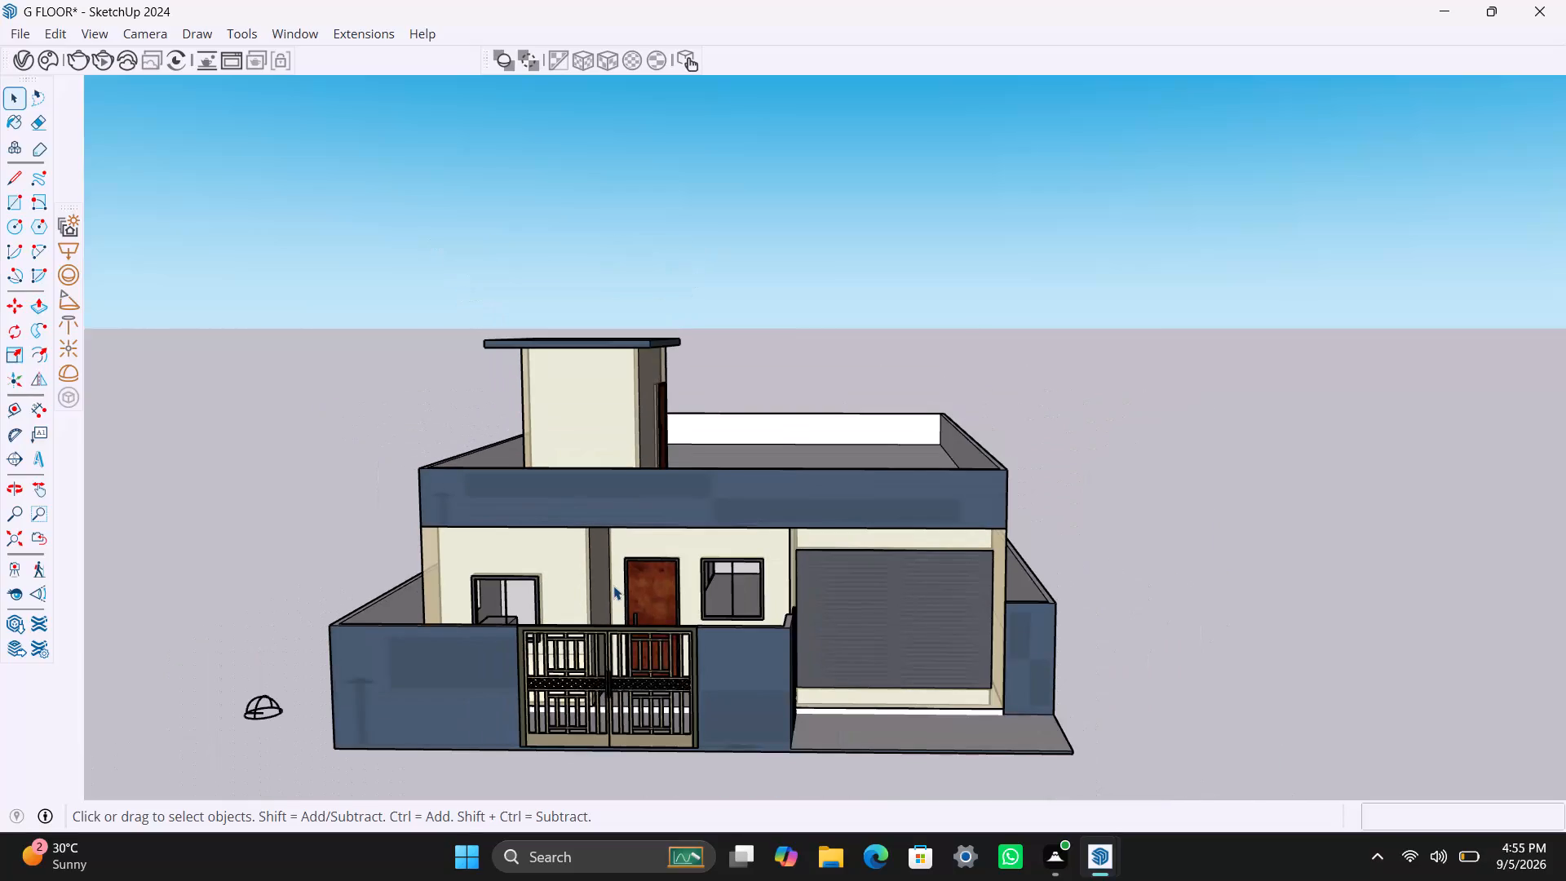
Examine the front of the house from near and far, including eye level and from below the base slab.
{"action": "scroll", "coordinate": [613, 586], "scroll_direction": "up", "scroll_amount": 1}
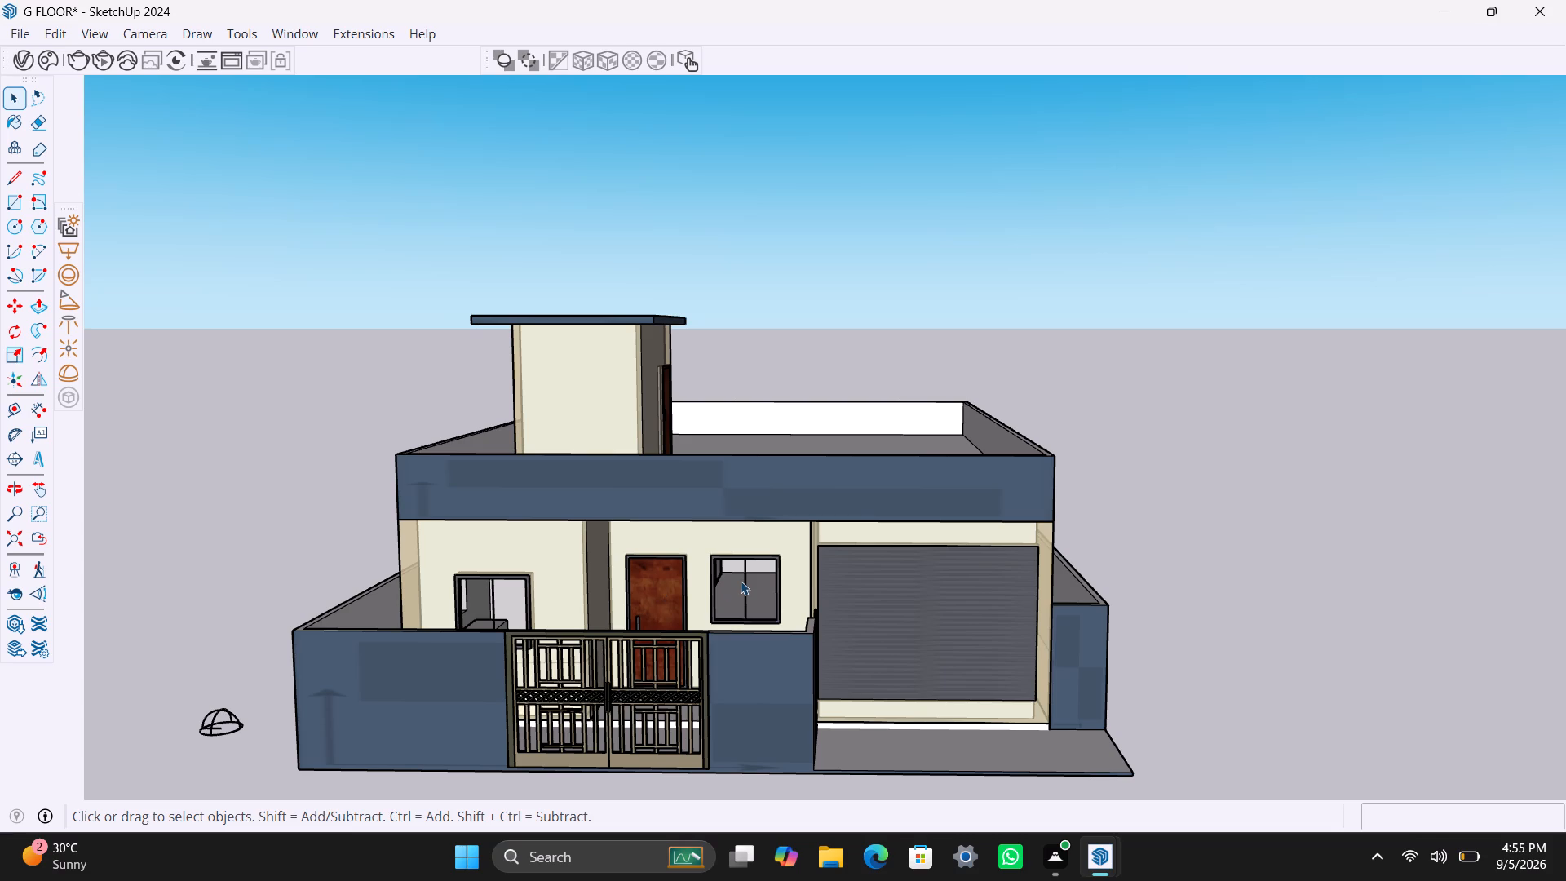
{"action": "scroll", "coordinate": [732, 555], "scroll_direction": "up", "scroll_amount": 1}
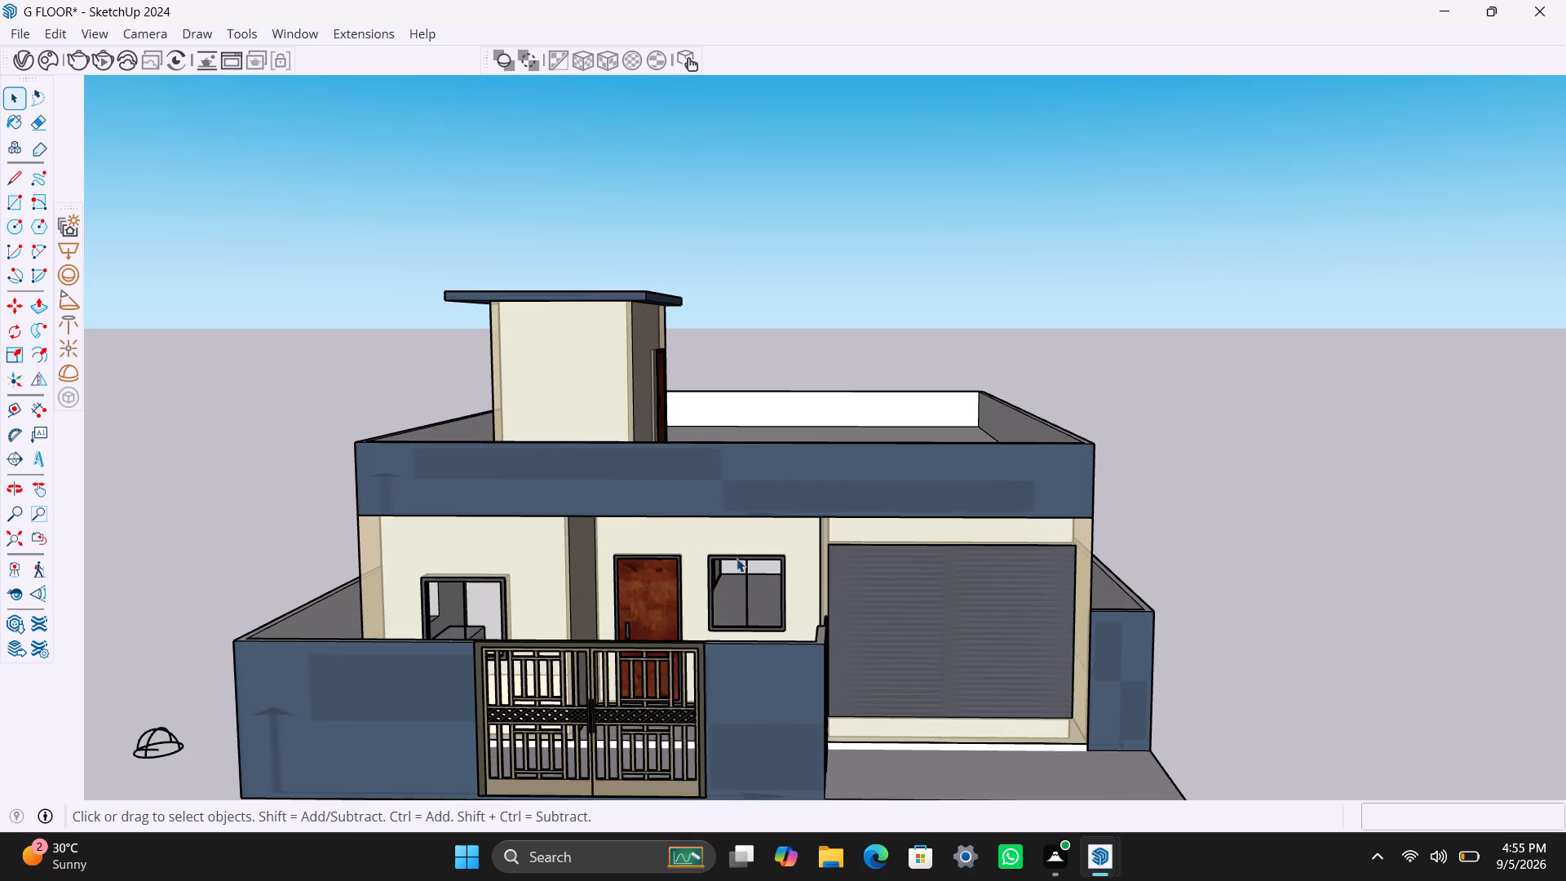
{"action": "scroll", "coordinate": [741, 563], "scroll_direction": "down", "scroll_amount": 7}
{"action": "scroll", "coordinate": [741, 561], "scroll_direction": "up", "scroll_amount": 3}
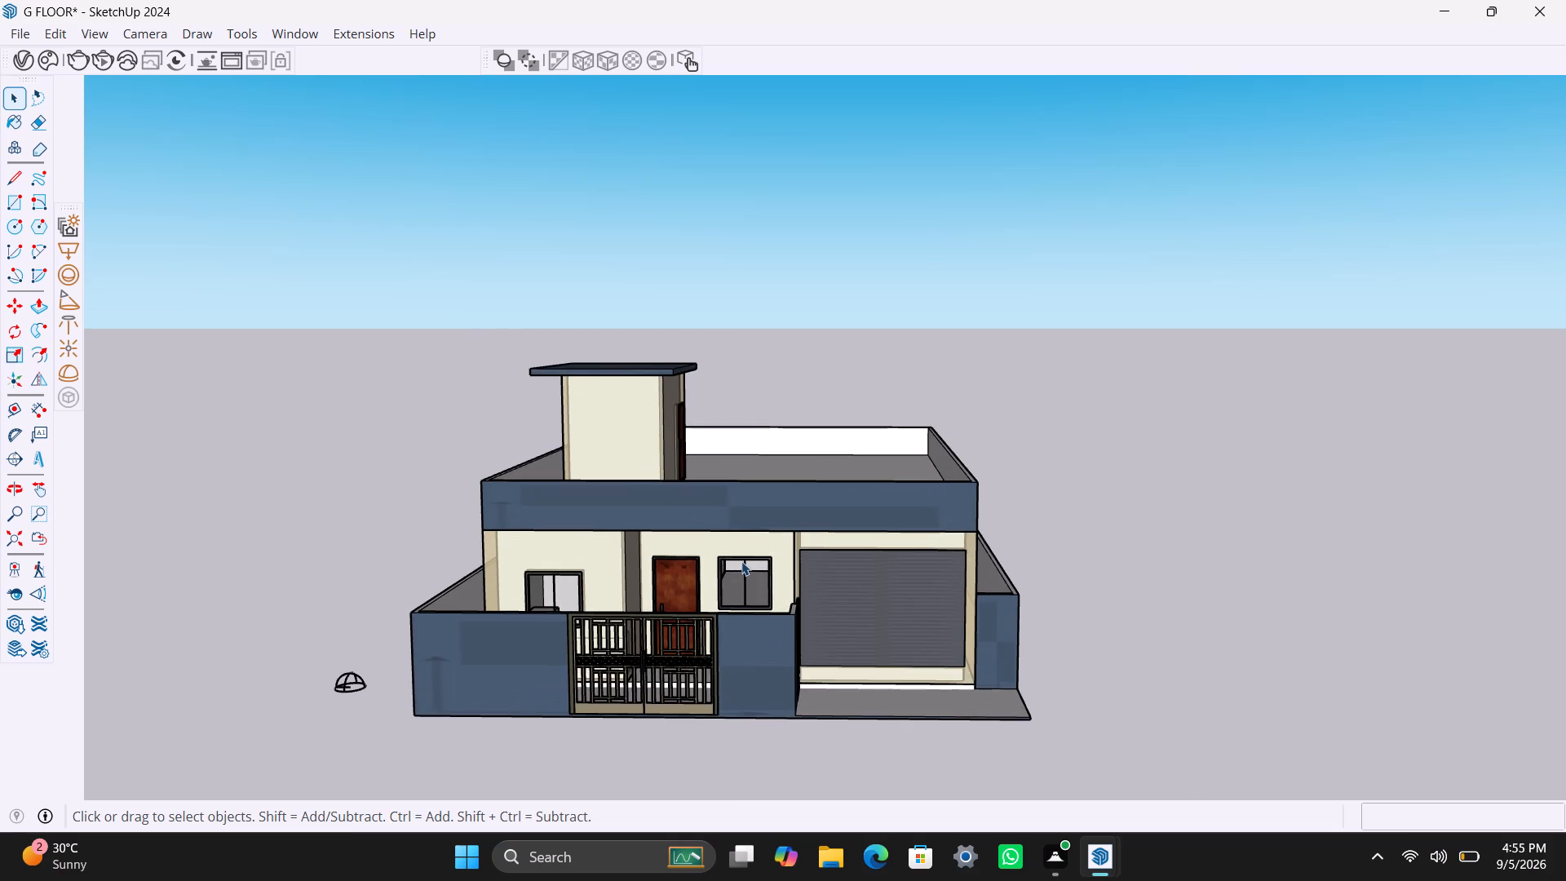
{"action": "middle_click_drag", "start_coordinate": [1019, 592], "coordinate": [1038, 522]}
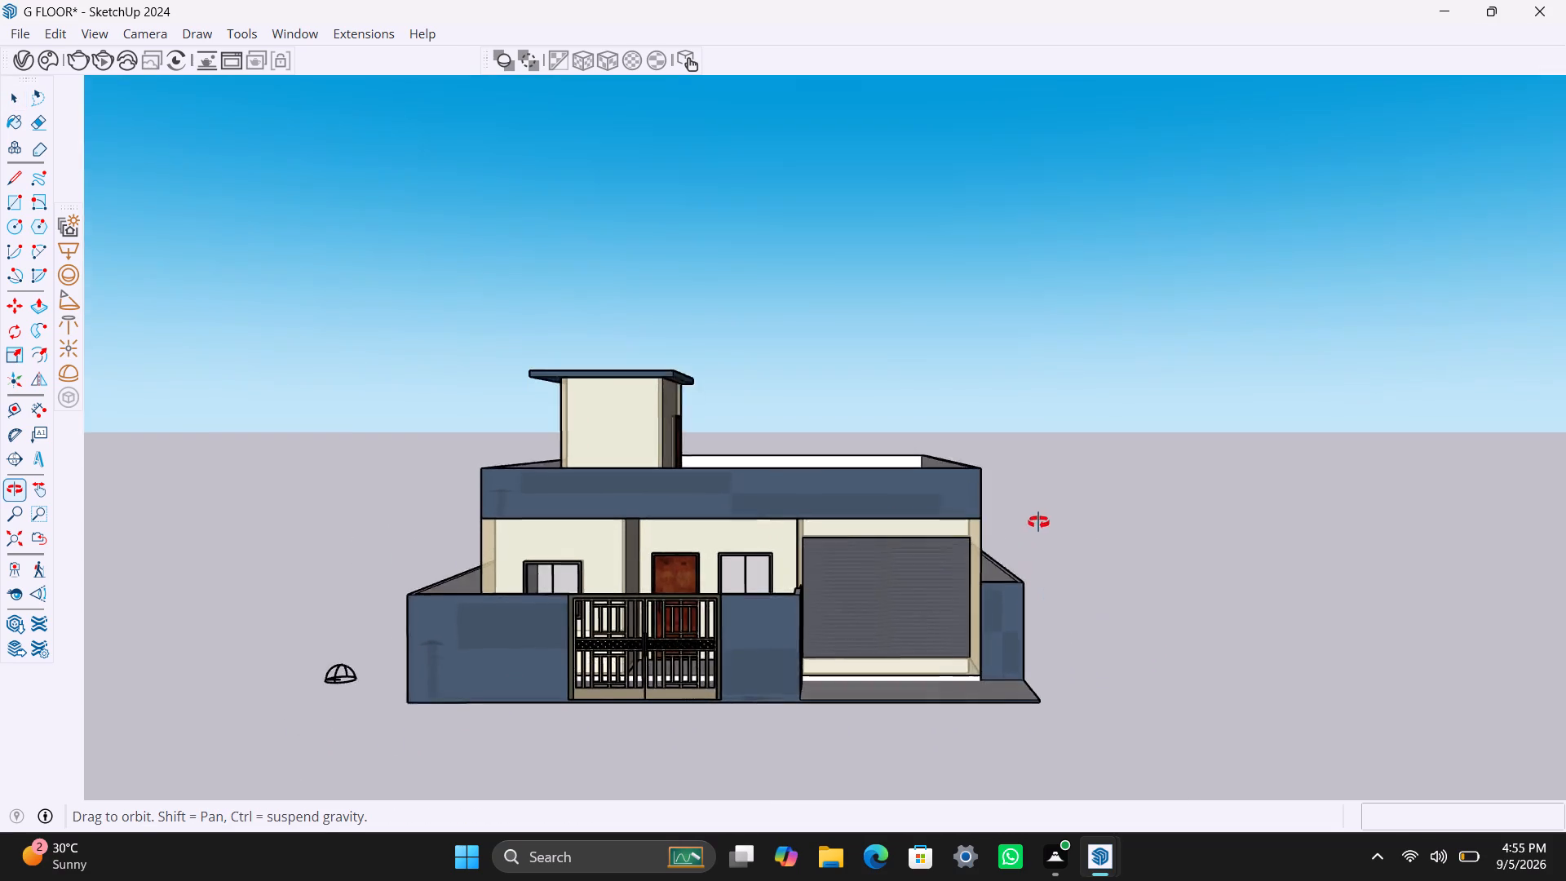
{"action": "middle_click_drag", "start_coordinate": [1038, 522], "coordinate": [1001, 480]}
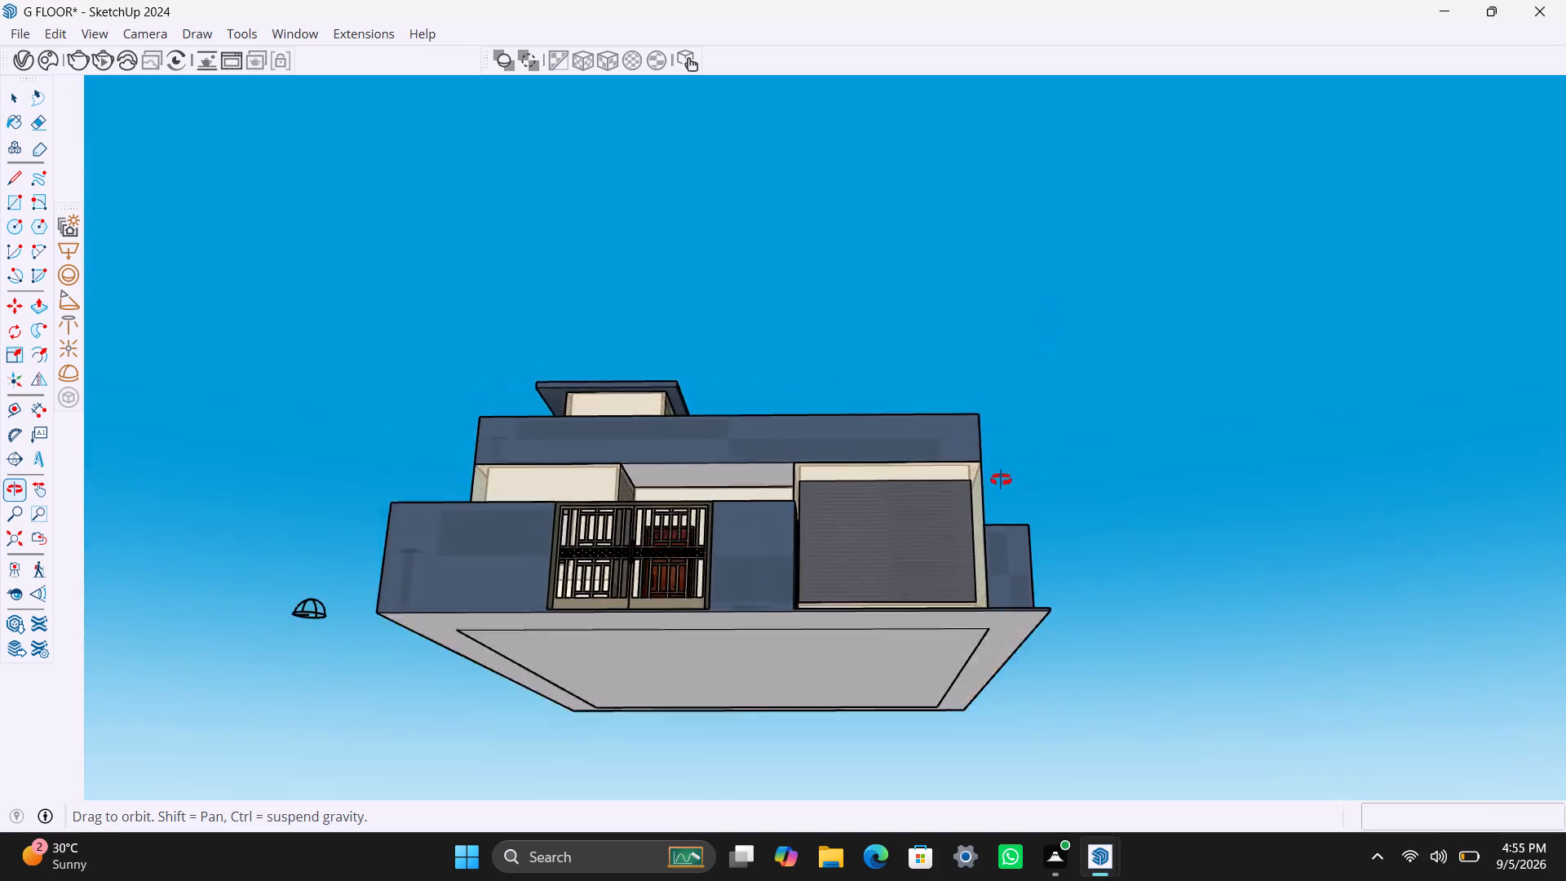
{"action": "middle_click_drag", "start_coordinate": [1001, 480], "coordinate": [1056, 603]}
{"action": "scroll", "coordinate": [829, 674], "scroll_direction": "up", "scroll_amount": 3}
{"action": "scroll", "coordinate": [824, 608], "scroll_direction": "down", "scroll_amount": 2}
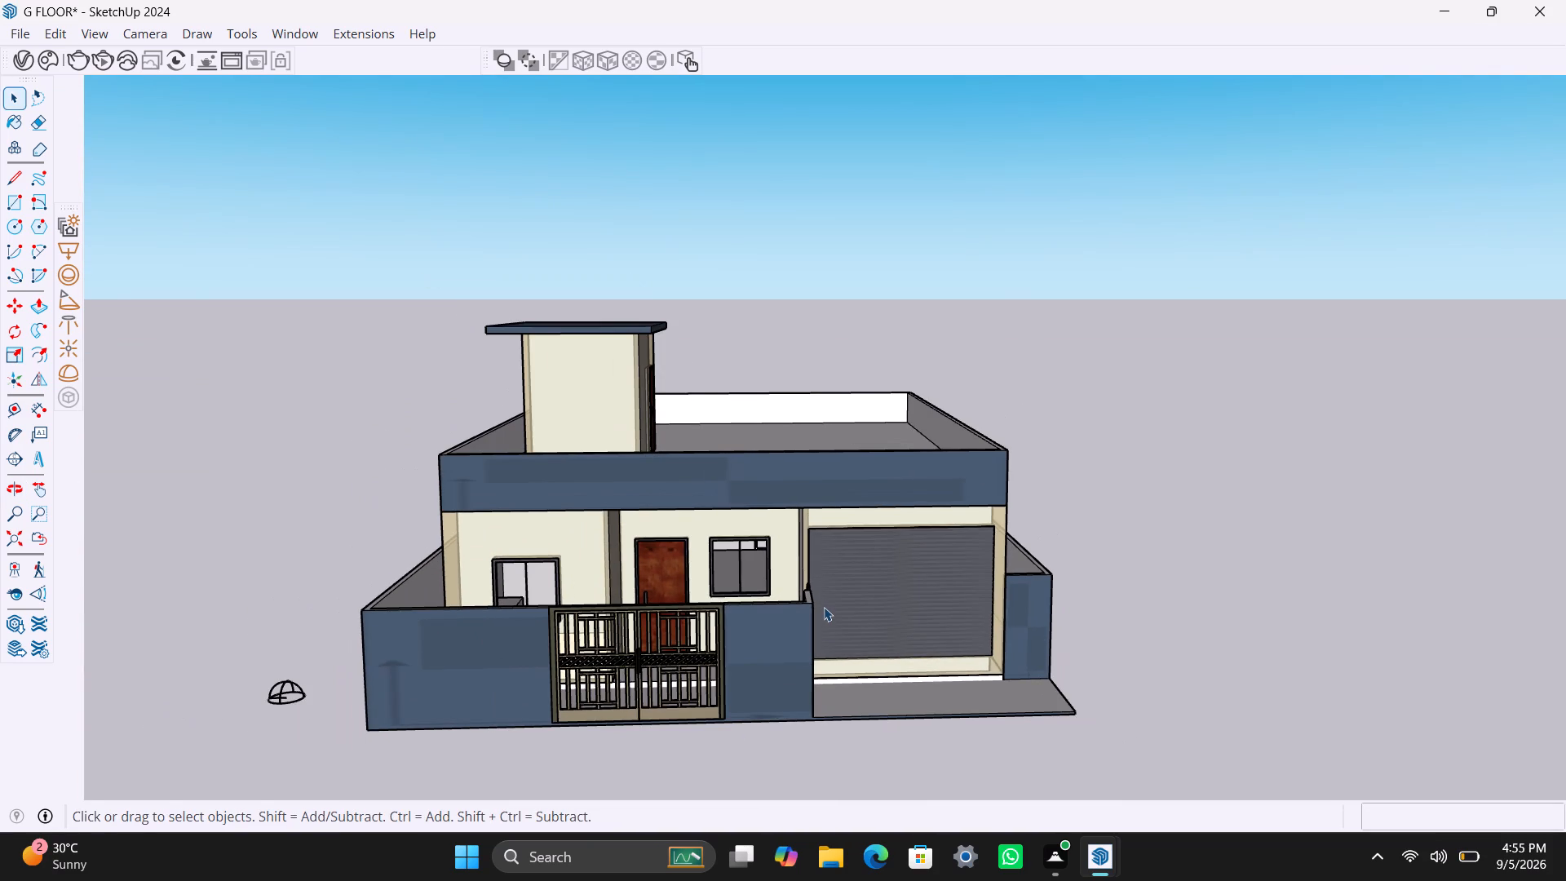
Examine the front elevation, roof parapet and stair room from a slightly raised frontal viewpoint.
{"action": "scroll", "coordinate": [824, 607], "scroll_direction": "up", "scroll_amount": 1}
{"action": "middle_click_drag", "start_coordinate": [819, 603], "coordinate": [807, 627]}
{"action": "scroll", "coordinate": [767, 609], "scroll_direction": "up", "scroll_amount": 1}
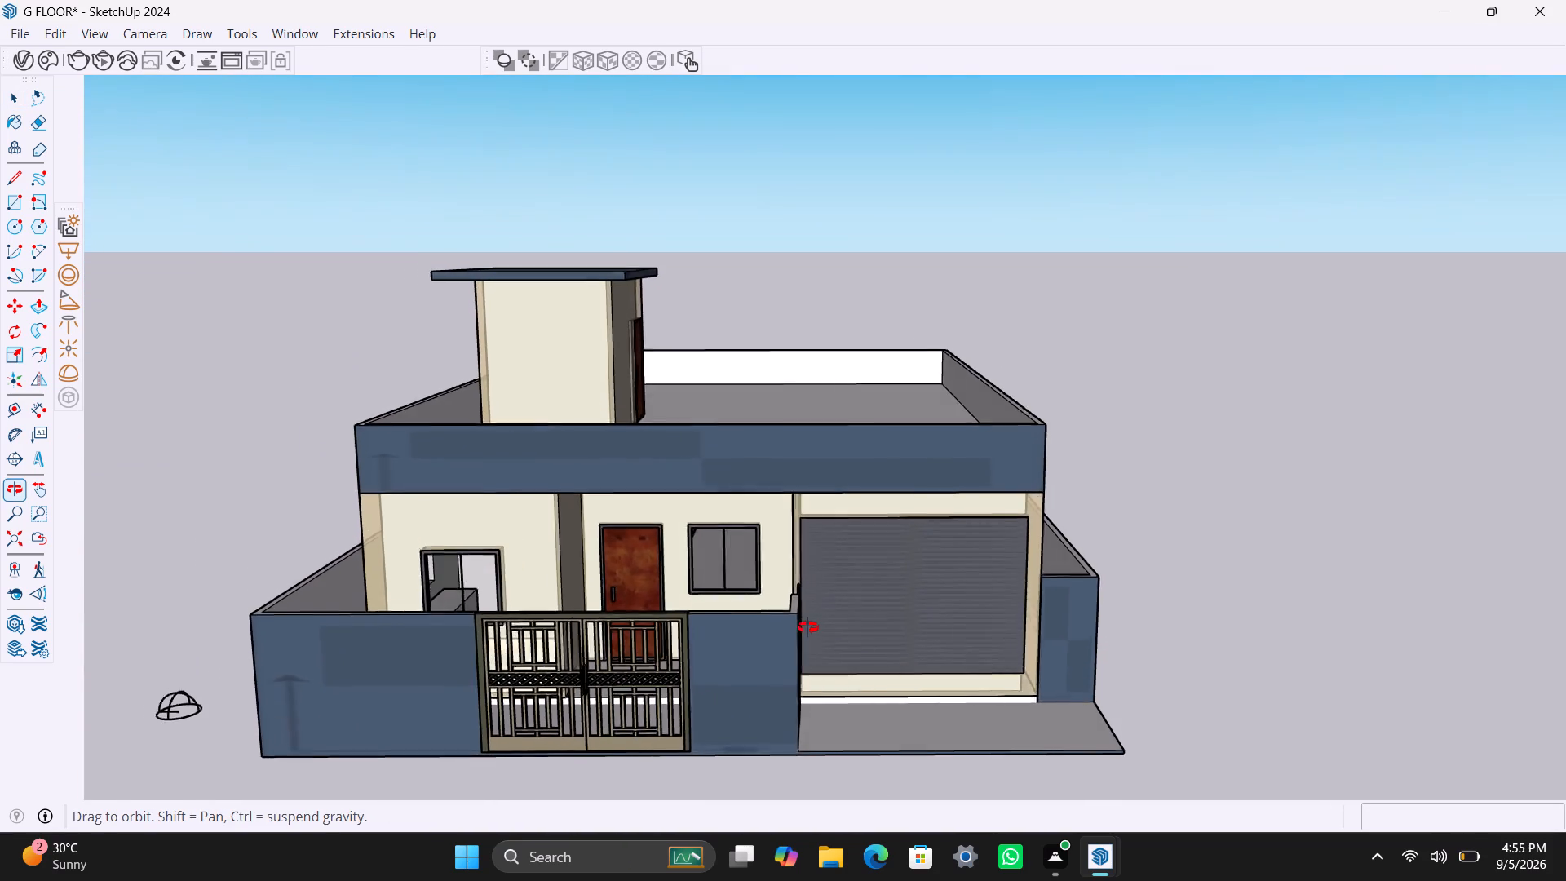
{"action": "middle_click_drag", "start_coordinate": [807, 627], "coordinate": [810, 630]}
{"action": "scroll", "coordinate": [792, 601], "scroll_direction": "up", "scroll_amount": 1}
{"action": "middle_click_drag", "start_coordinate": [785, 593], "coordinate": [759, 593]}
{"action": "middle_click_drag", "start_coordinate": [759, 593], "coordinate": [767, 593]}
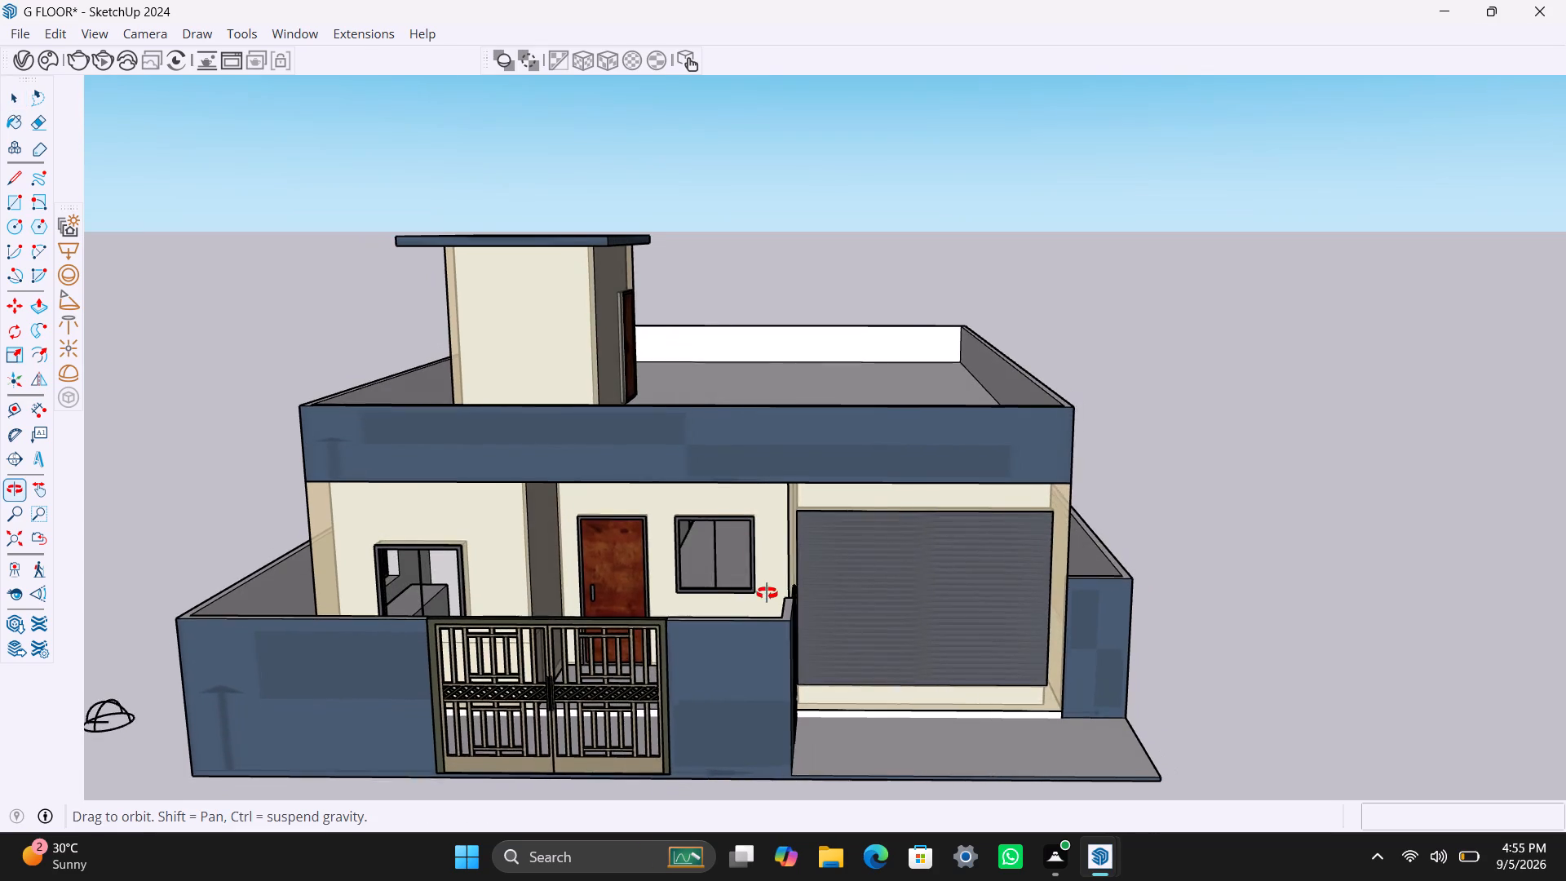
{"action": "middle_click_drag", "start_coordinate": [767, 593], "coordinate": [774, 594]}
{"action": "scroll", "coordinate": [768, 550], "scroll_direction": "down", "scroll_amount": 4}
{"action": "middle_click_drag", "start_coordinate": [767, 542], "coordinate": [767, 518]}
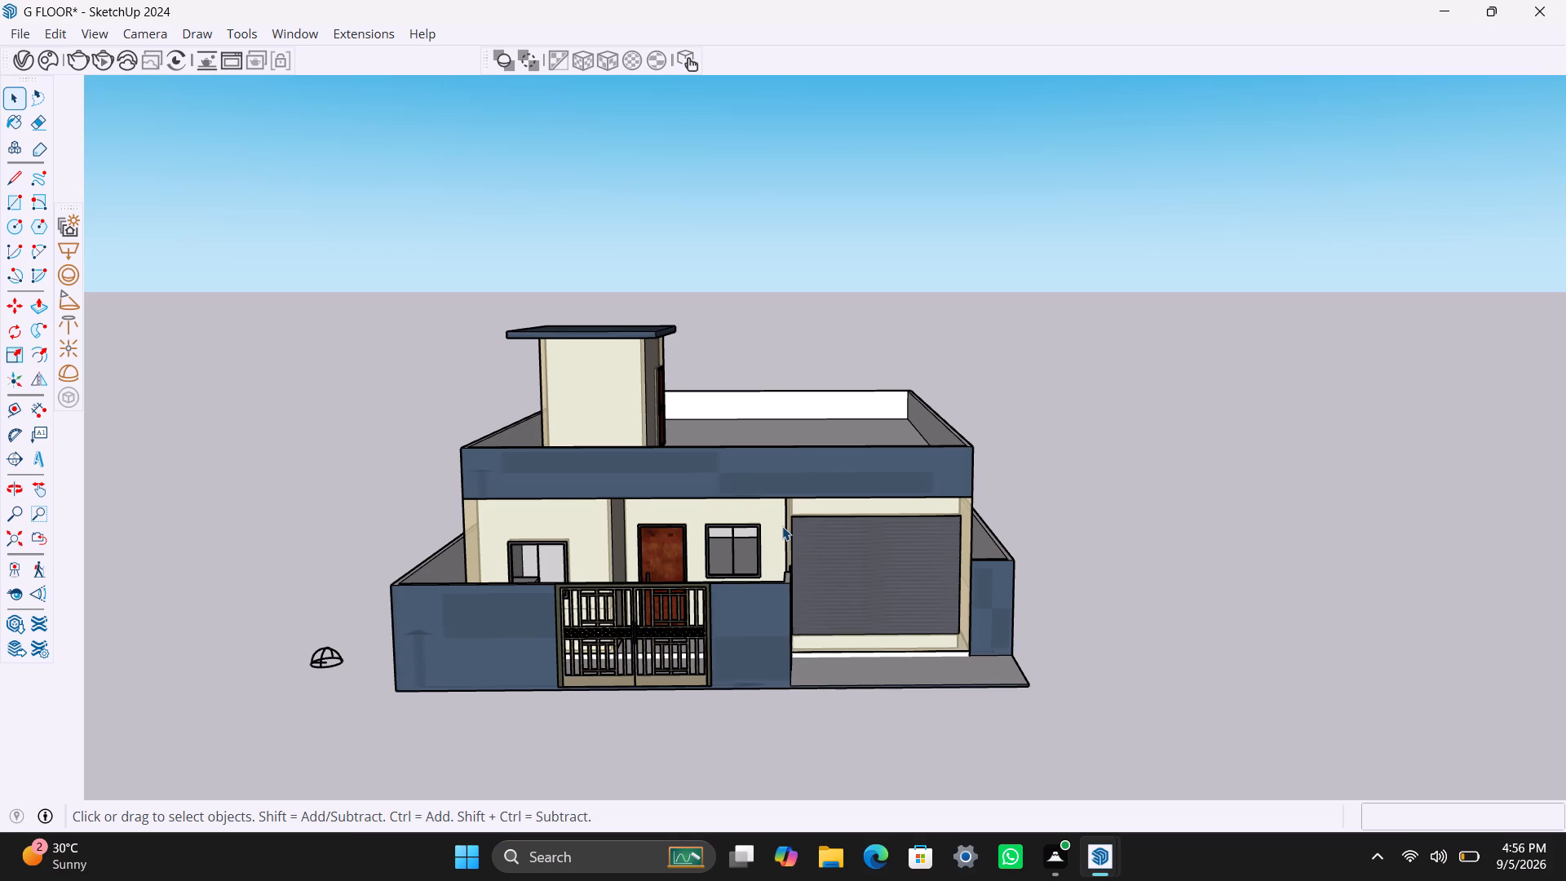
{"action": "scroll", "coordinate": [908, 631], "scroll_direction": "up", "scroll_amount": 1}
{"action": "middle_click_drag", "start_coordinate": [936, 661], "coordinate": [914, 675]}
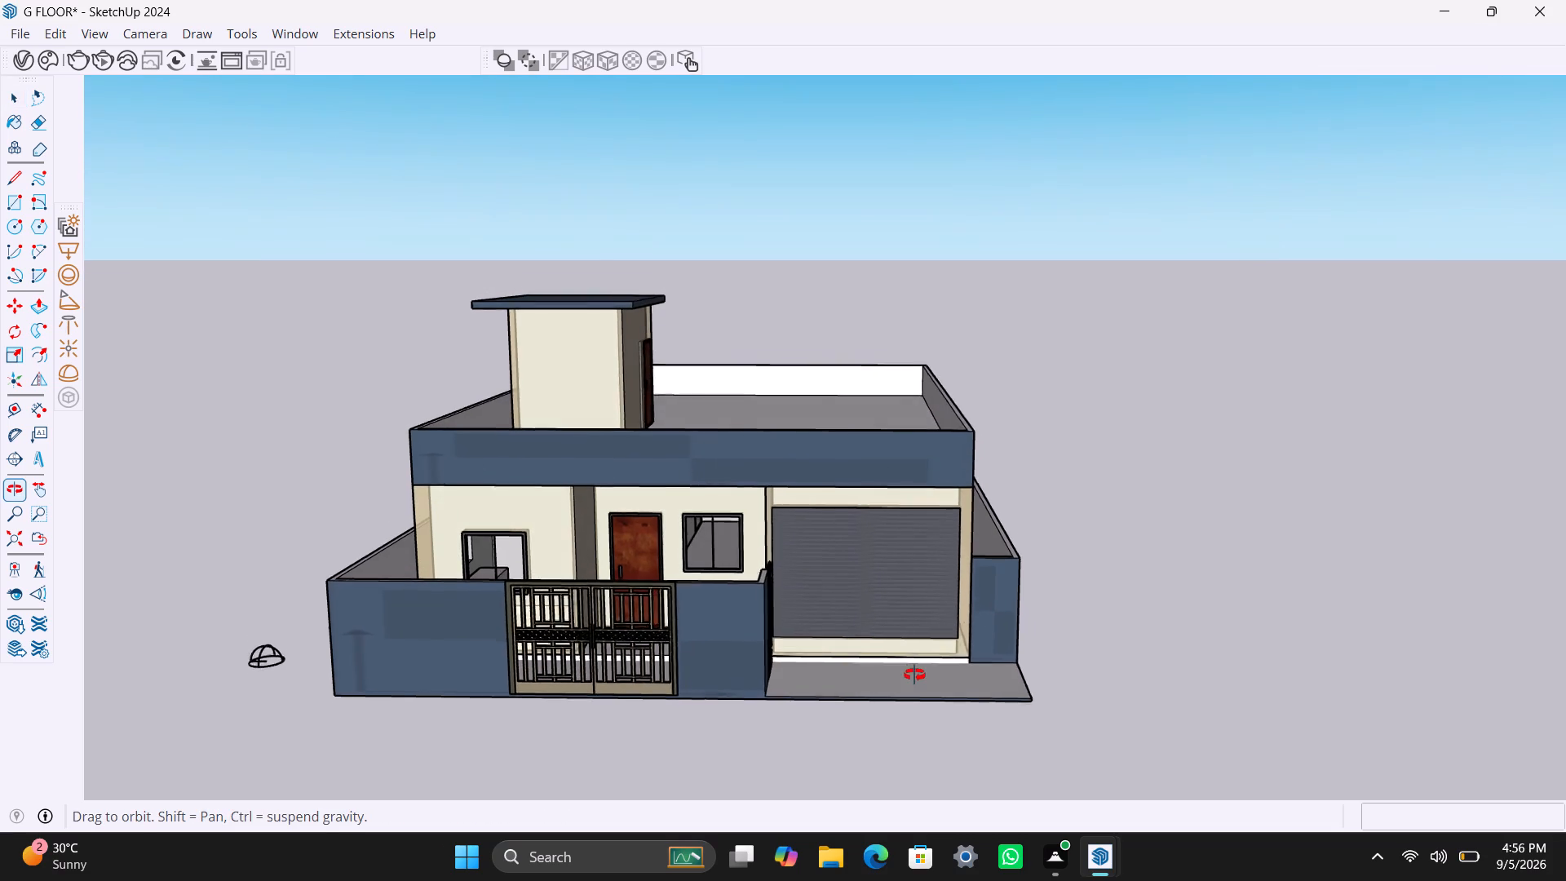
{"action": "middle_click_drag", "start_coordinate": [914, 675], "coordinate": [905, 679]}
{"action": "scroll", "coordinate": [824, 684], "scroll_direction": "up", "scroll_amount": 2}
{"action": "middle_click_drag", "start_coordinate": [824, 684], "coordinate": [834, 688]}
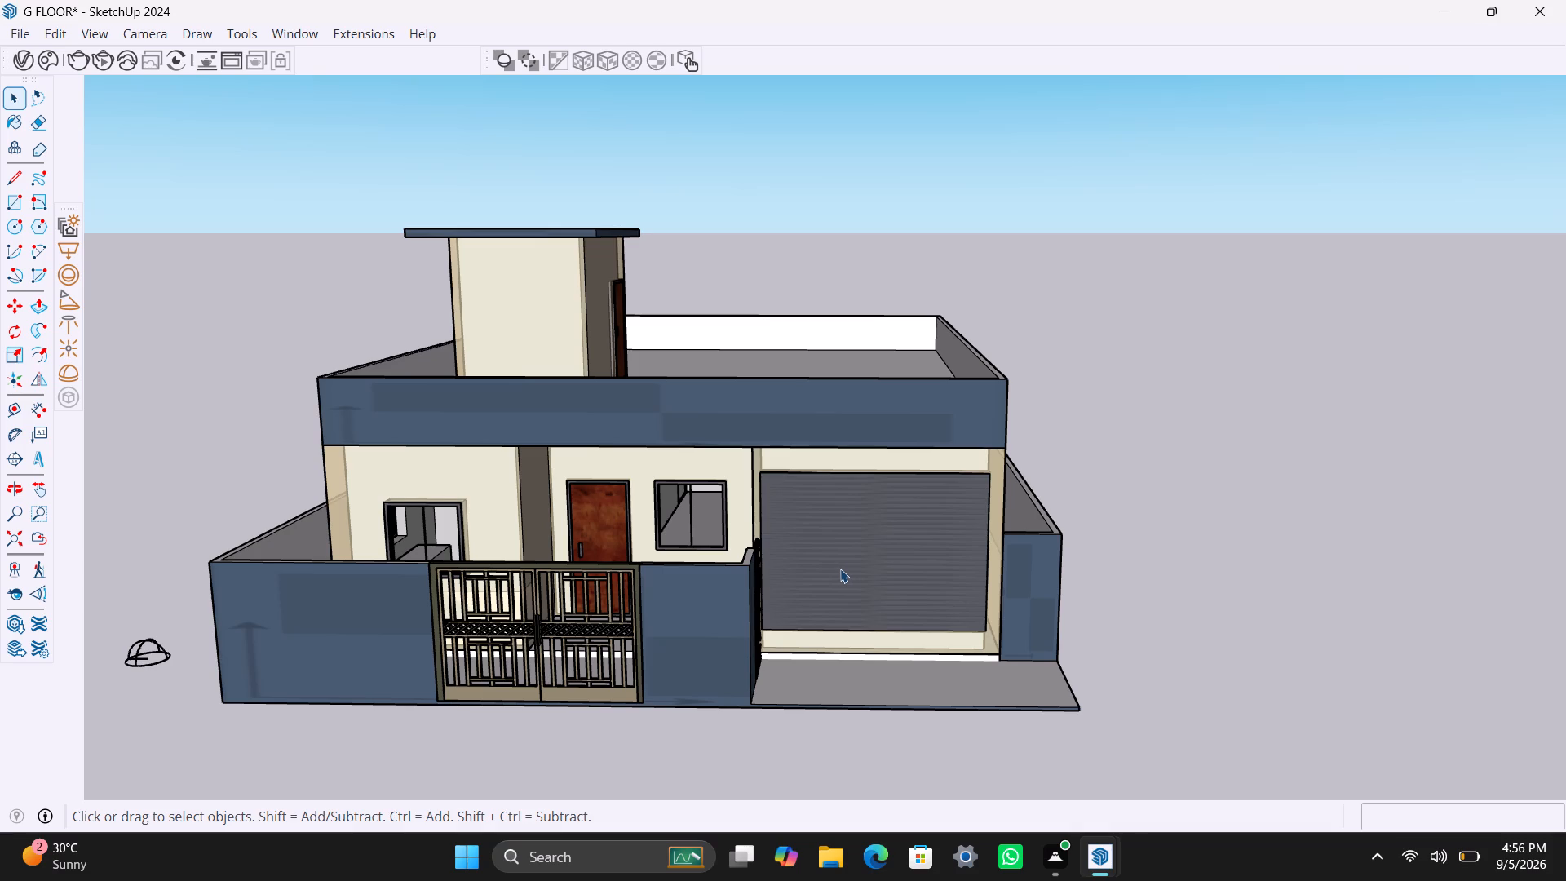
Examine the gate, boundary walls and shutter front from both oblique sides and a straight-on frontal viewpoint.
{"action": "scroll", "coordinate": [791, 597], "scroll_direction": "up", "scroll_amount": 1}
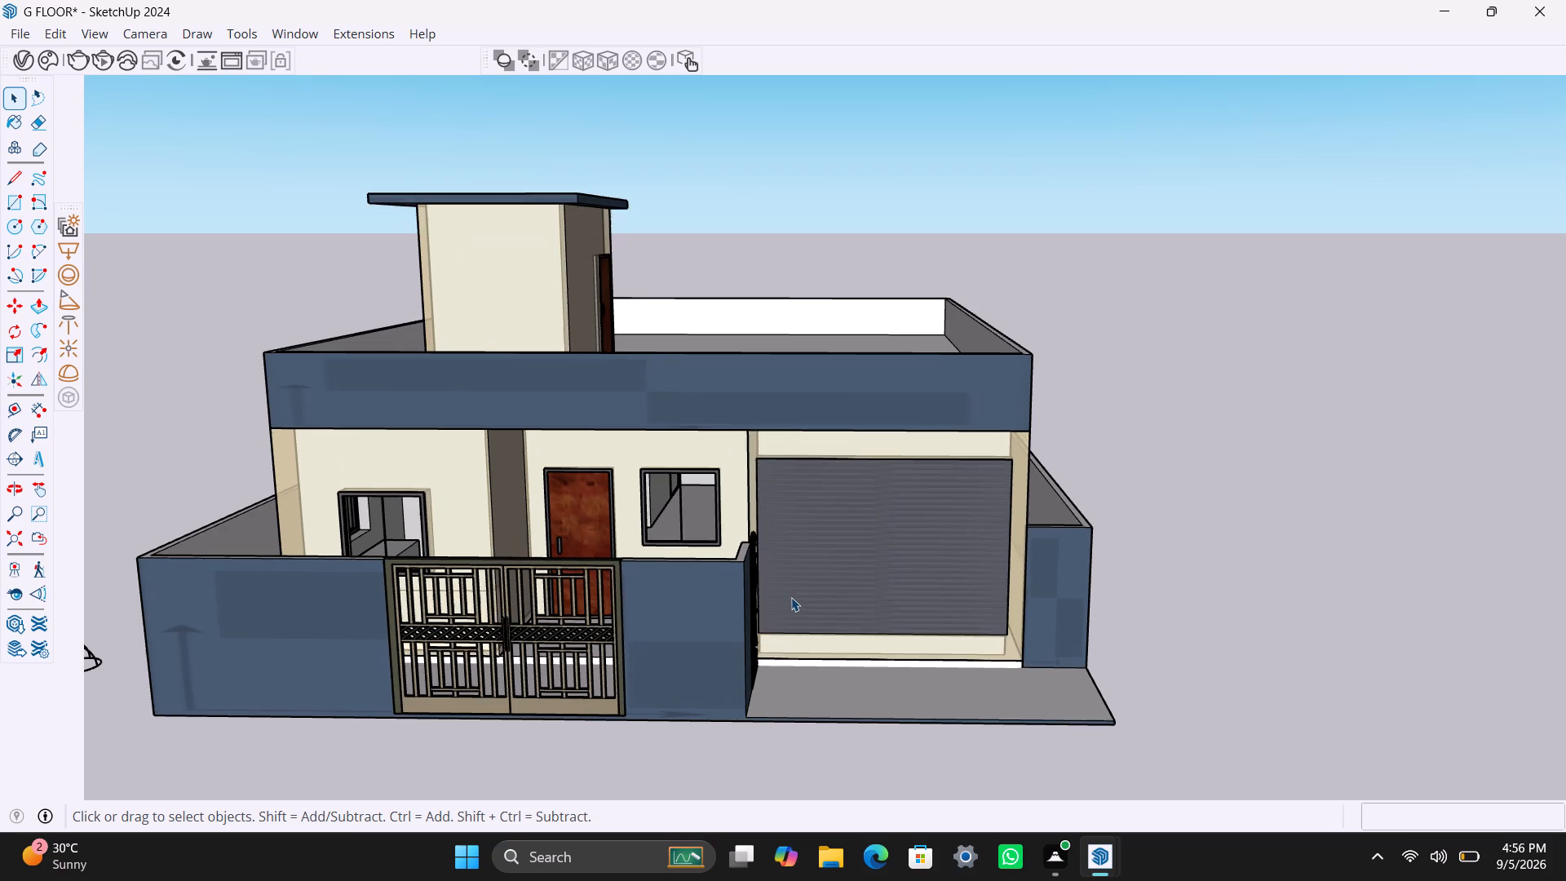
{"action": "scroll", "coordinate": [794, 605], "scroll_direction": "down", "scroll_amount": 2}
{"action": "scroll", "coordinate": [683, 640], "scroll_direction": "down", "scroll_amount": 3}
{"action": "middle_click_drag", "start_coordinate": [680, 646], "coordinate": [772, 562]}
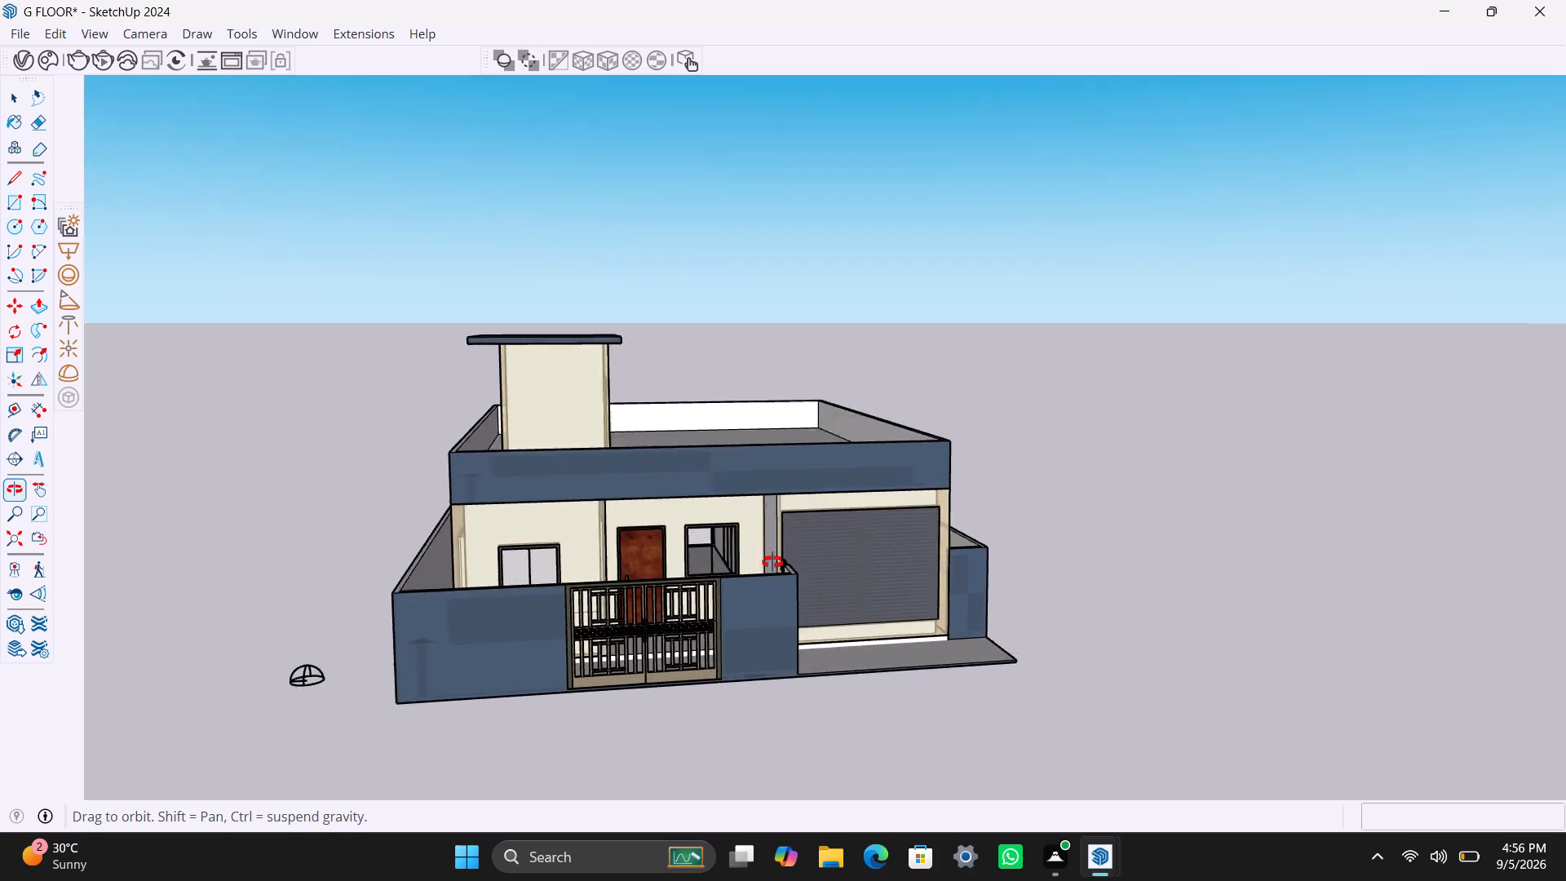
{"action": "middle_click_drag", "start_coordinate": [772, 562], "coordinate": [658, 601]}
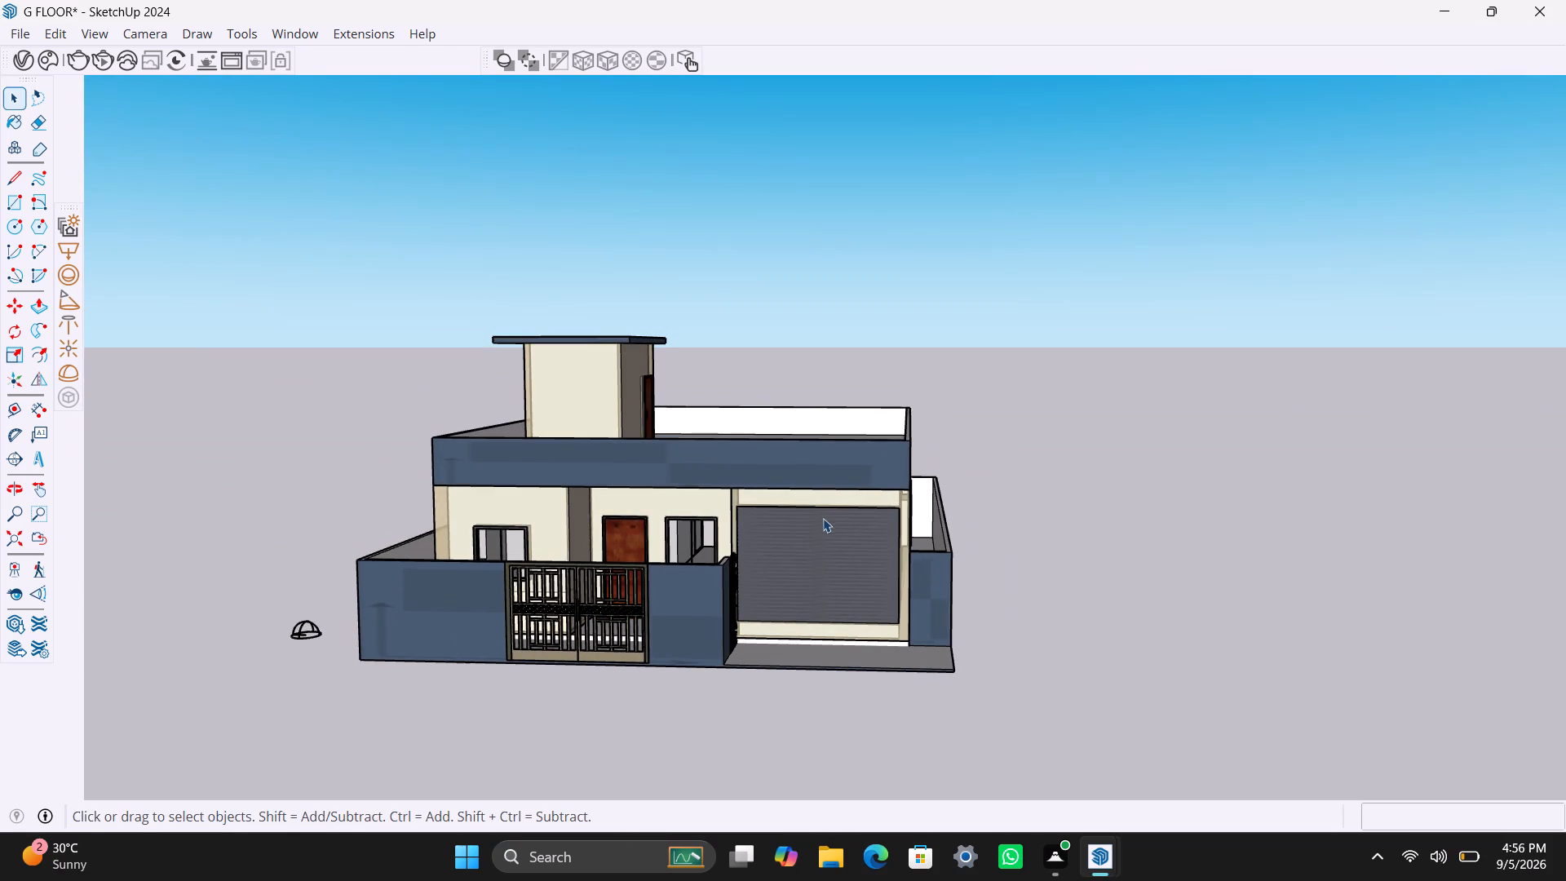
{"action": "scroll", "coordinate": [821, 516], "scroll_direction": "down", "scroll_amount": 3}
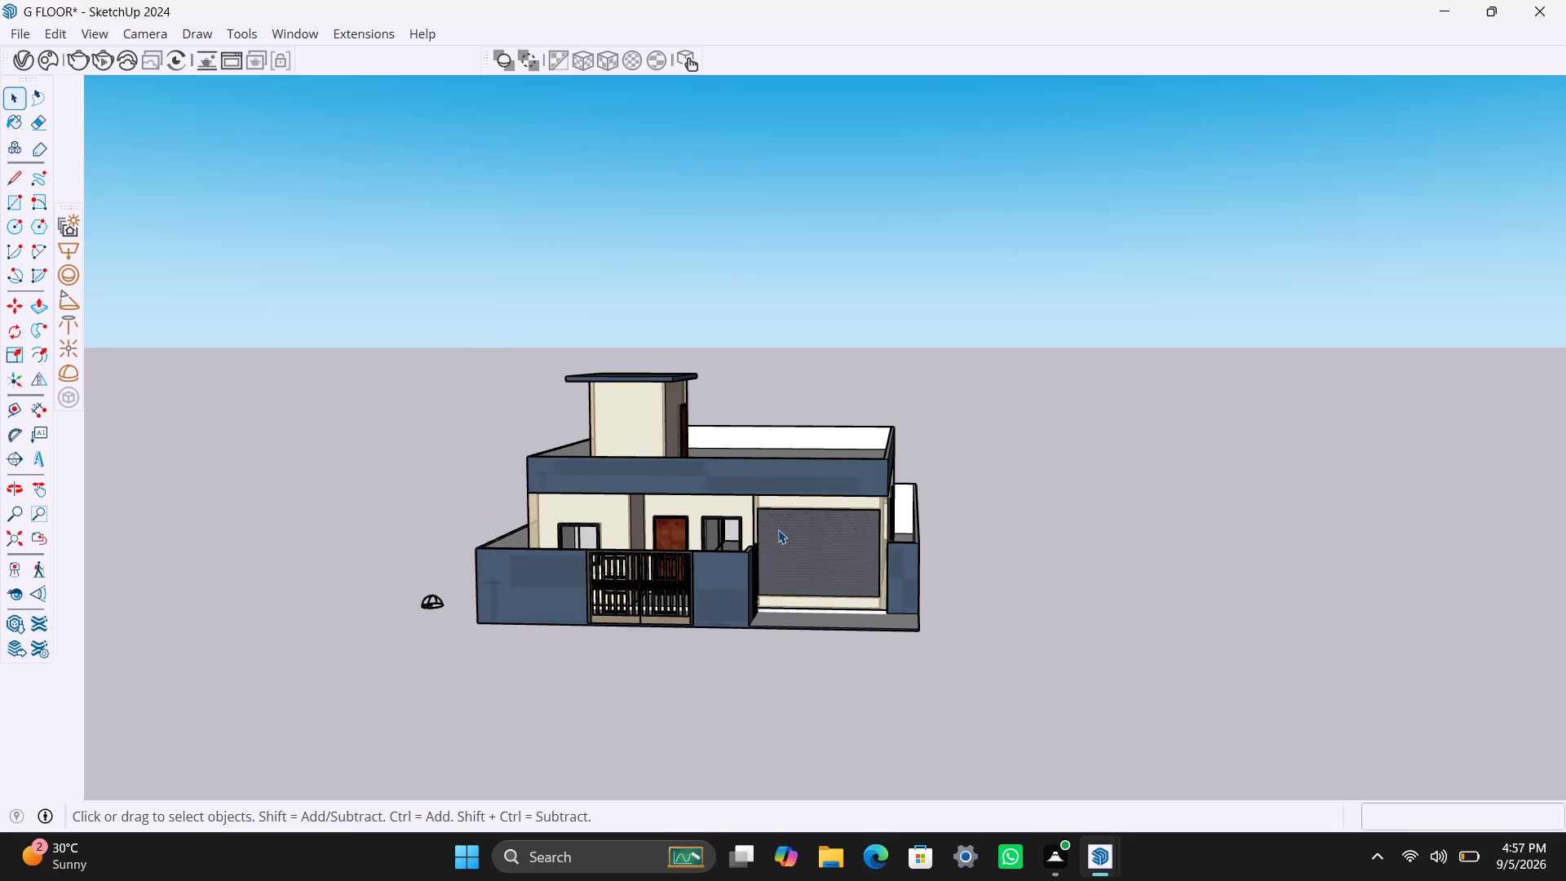
{"action": "scroll", "coordinate": [778, 529], "scroll_direction": "down", "scroll_amount": 2}
{"action": "scroll", "coordinate": [778, 529], "scroll_direction": "up", "scroll_amount": 7}
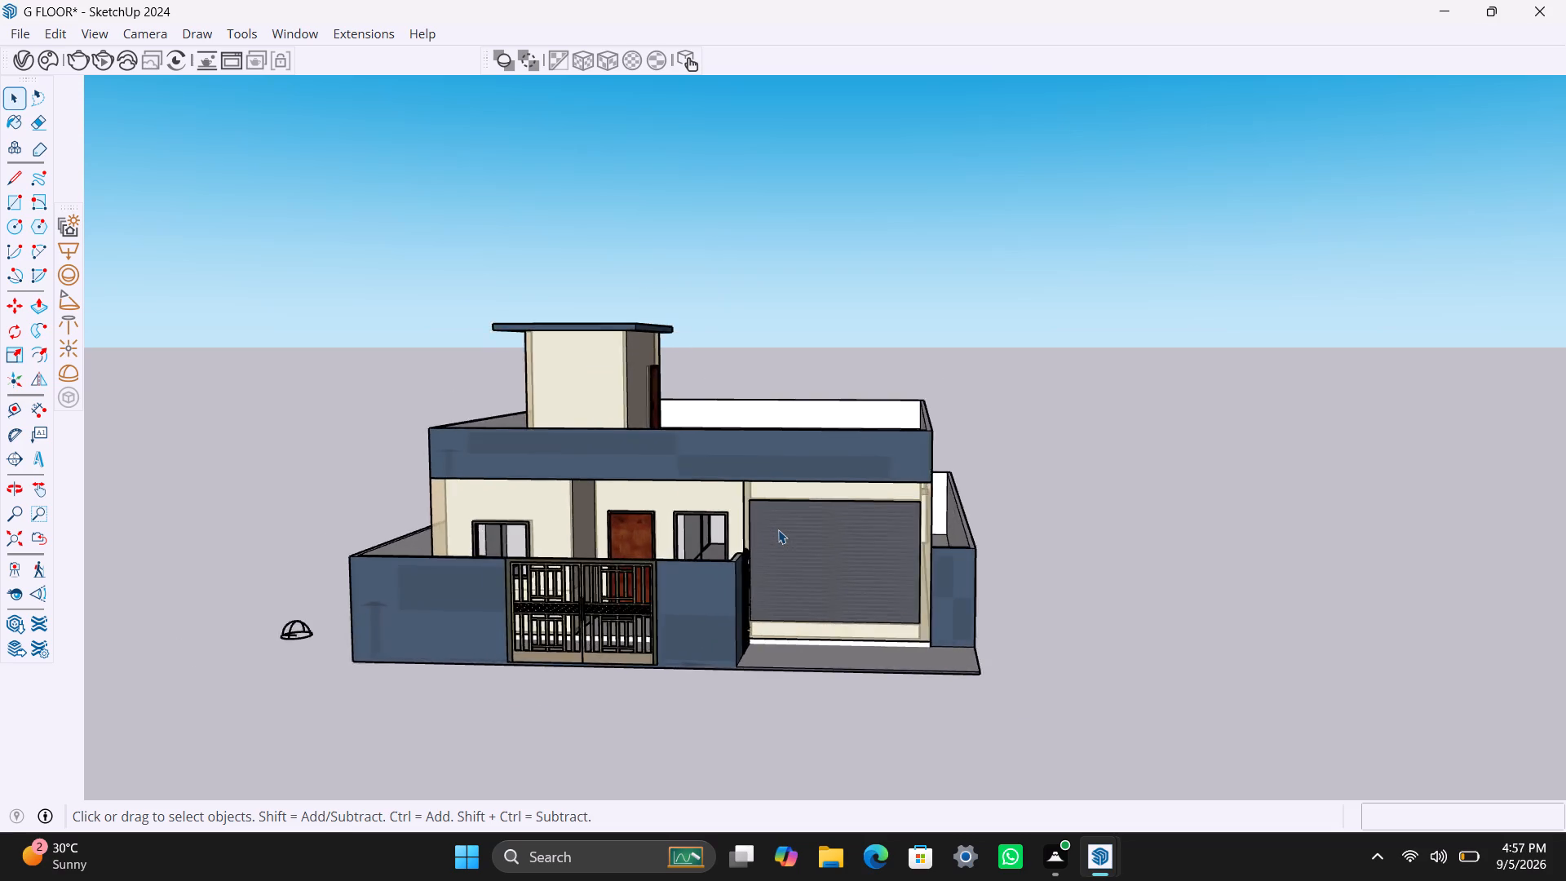
{"action": "middle_click_drag", "start_coordinate": [803, 609], "coordinate": [843, 616]}
{"action": "scroll", "coordinate": [662, 608], "scroll_direction": "up", "scroll_amount": 1}
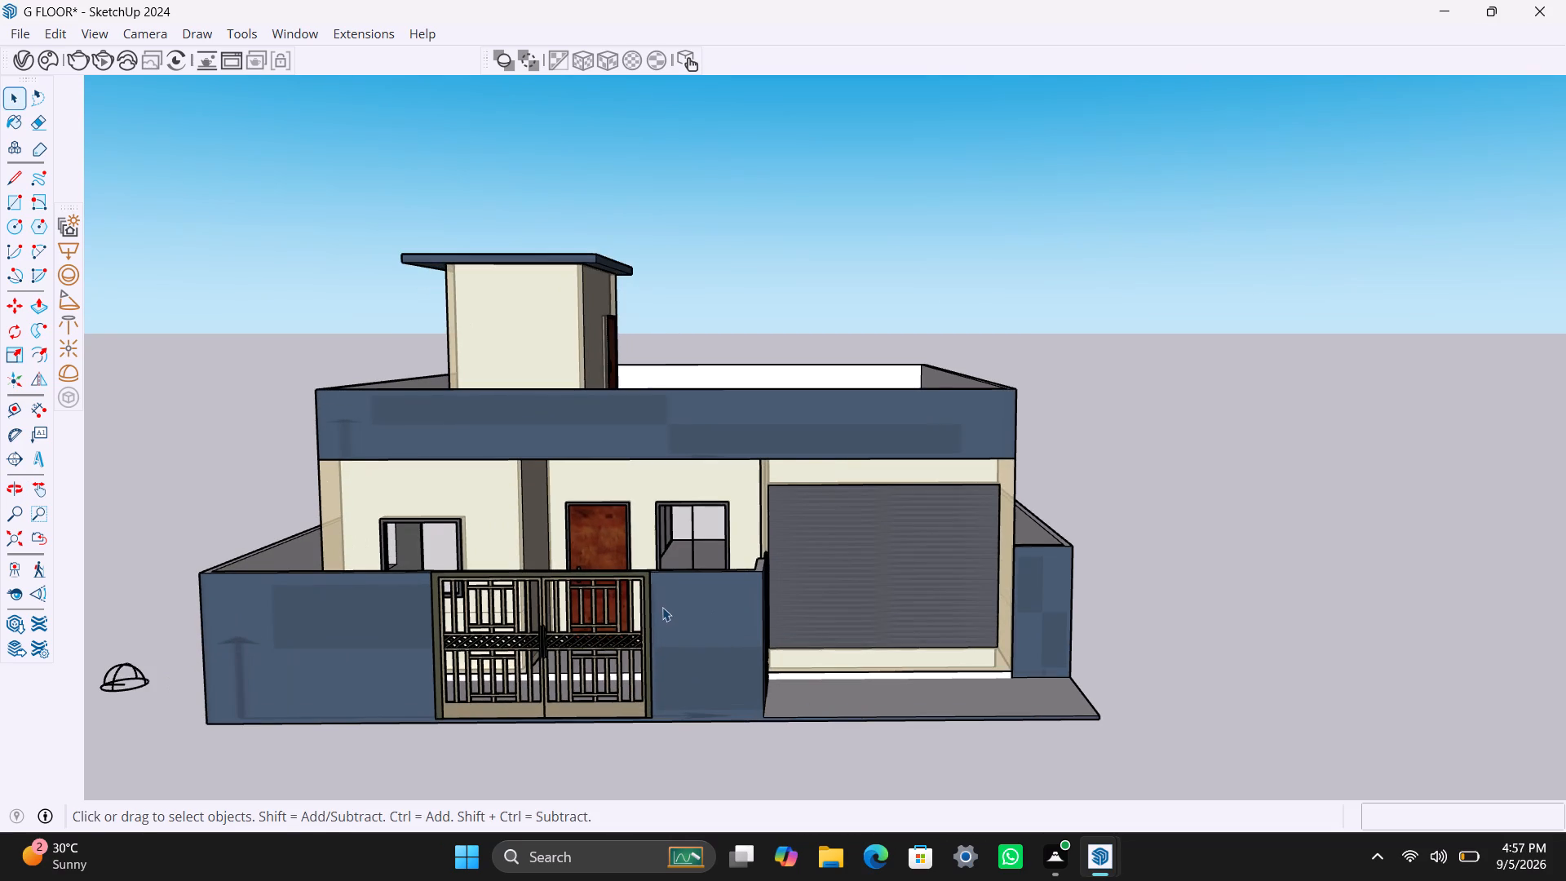
{"action": "middle_click_drag", "start_coordinate": [662, 604], "coordinate": [675, 603]}
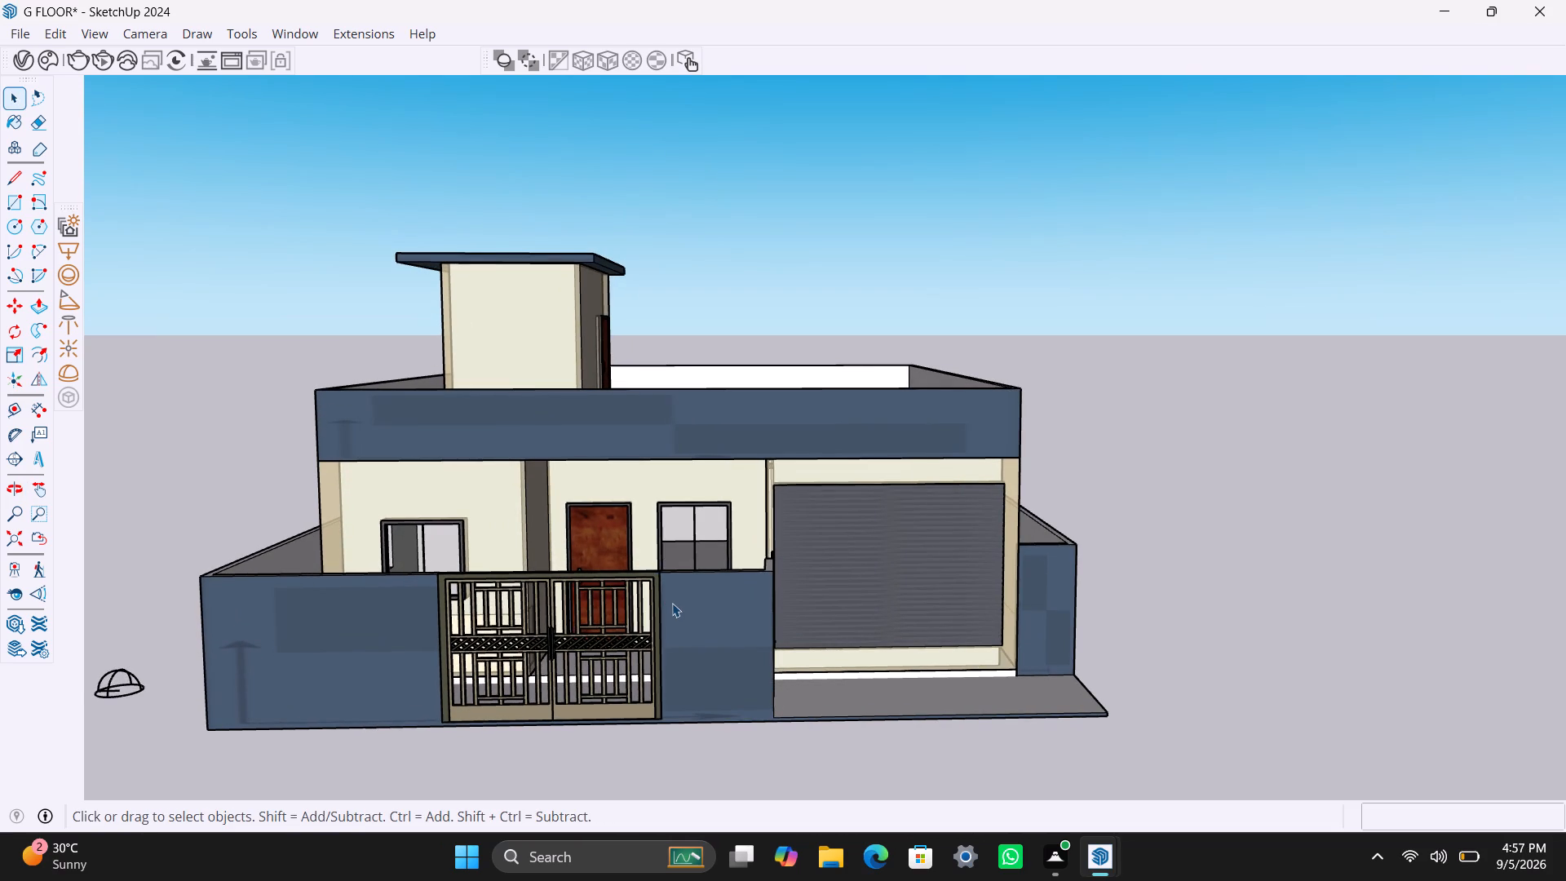